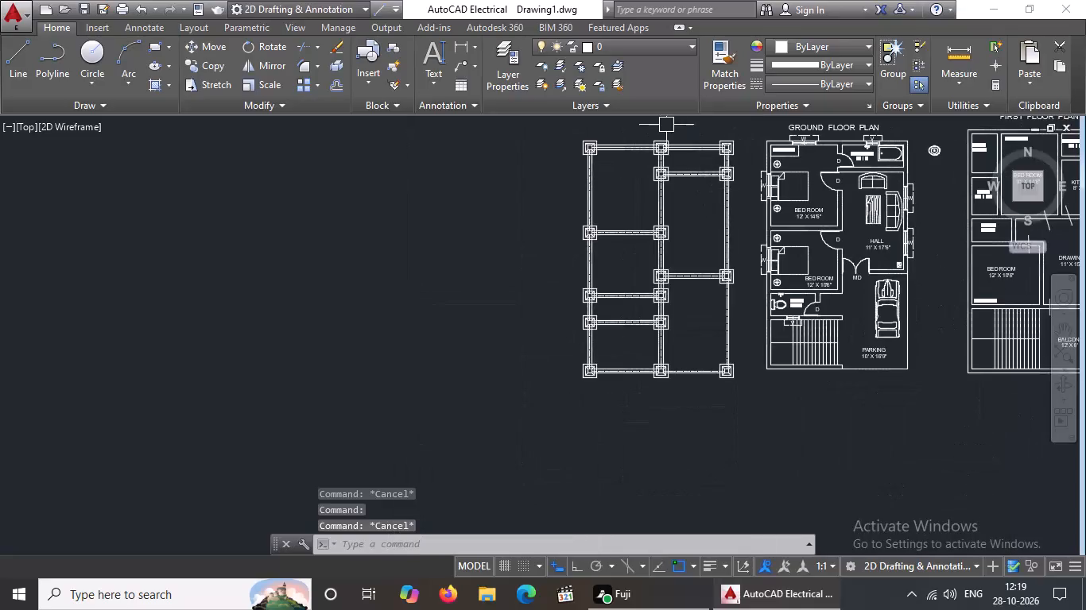
Change the centre lines of the two beams in the topmost row to the ACAD_ISO02W100 linetype.
{"action": "scroll", "coordinate": [665, 124], "scroll_direction": "up", "scroll_amount": 3}
{"action": "scroll", "coordinate": [586, 195], "scroll_direction": "up", "scroll_amount": 1}
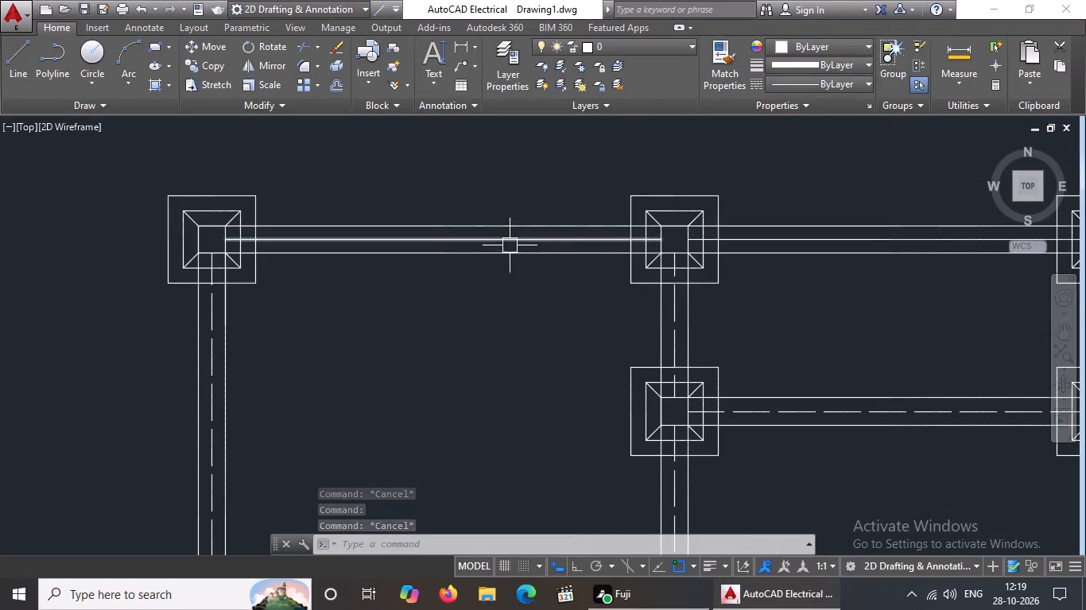
{"action": "left_click", "coordinate": [511, 242]}
{"action": "left_click", "coordinate": [820, 81]}
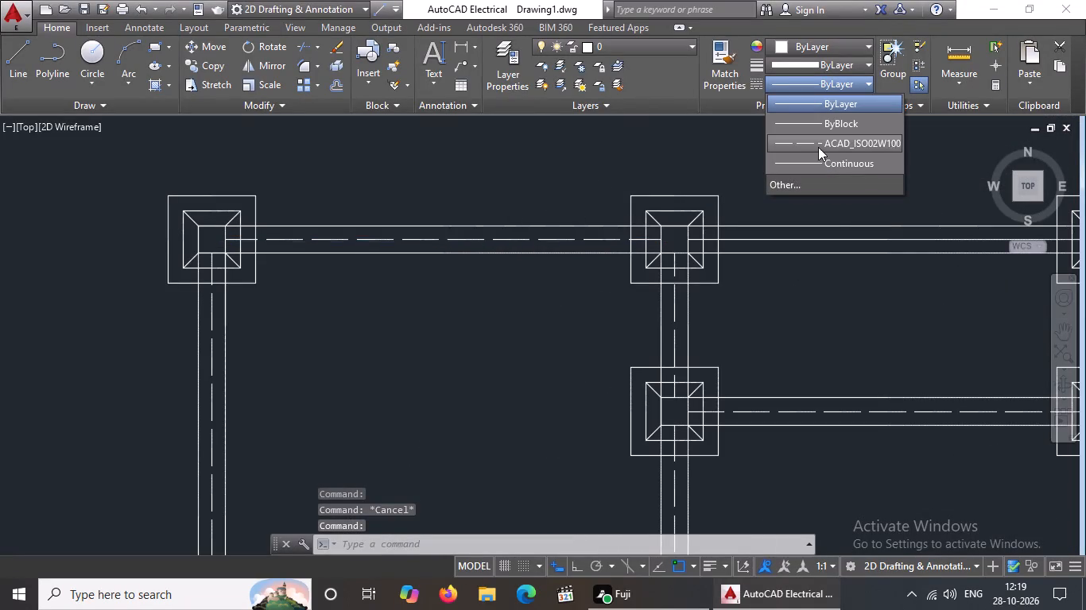
{"action": "left_click", "coordinate": [817, 145]}
{"action": "key", "text": "Escape"}
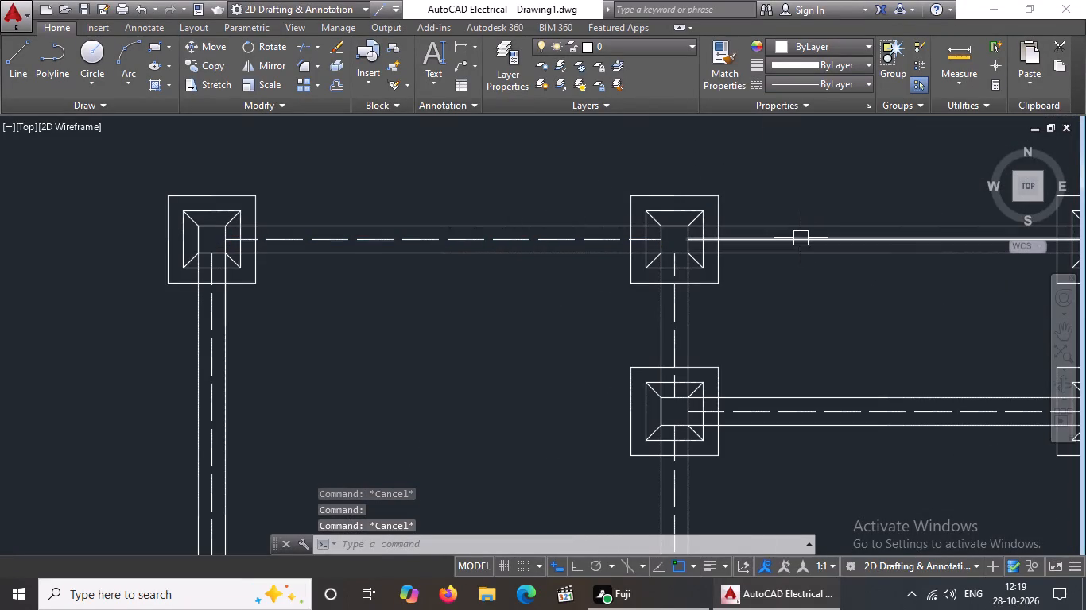
{"action": "left_click", "coordinate": [801, 238]}
{"action": "left_click", "coordinate": [797, 79]}
{"action": "left_click", "coordinate": [793, 144]}
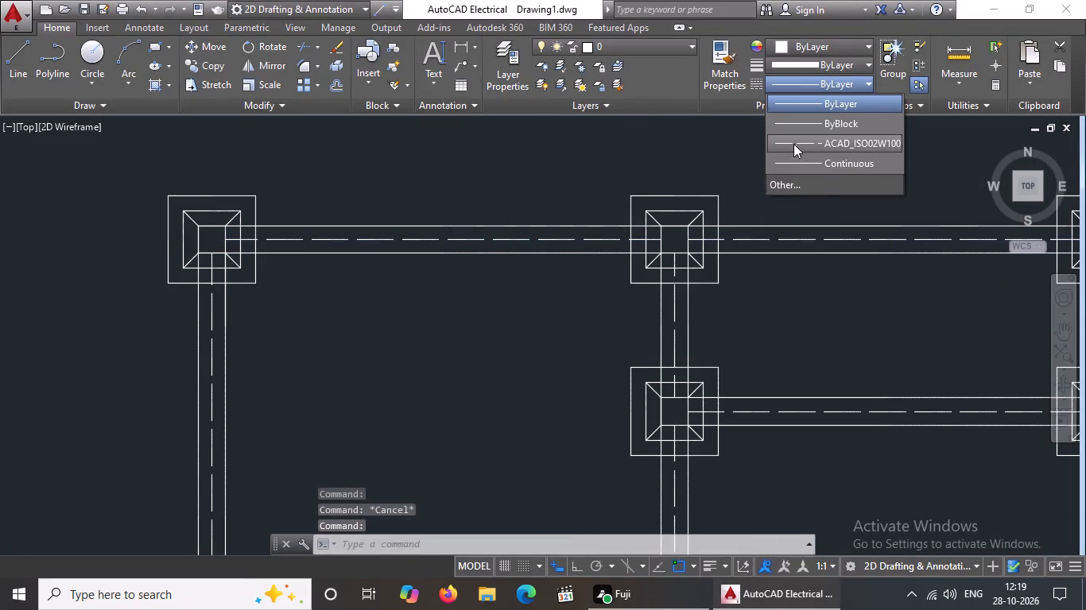
{"action": "key", "text": "Escape"}
{"action": "scroll", "coordinate": [676, 240], "scroll_direction": "down", "scroll_amount": 3}
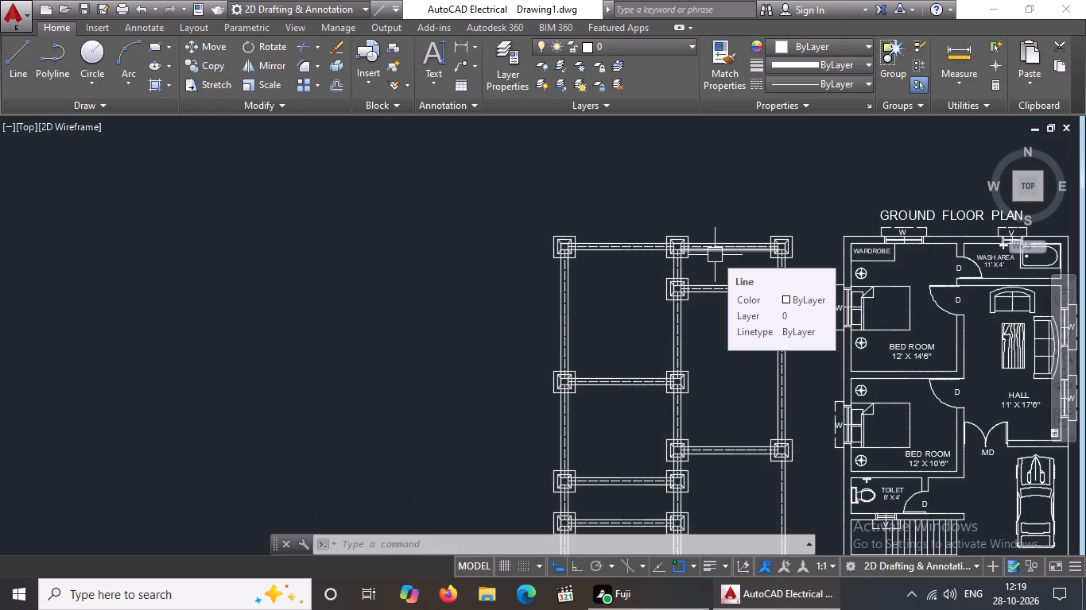
{"action": "key", "text": "Escape"}
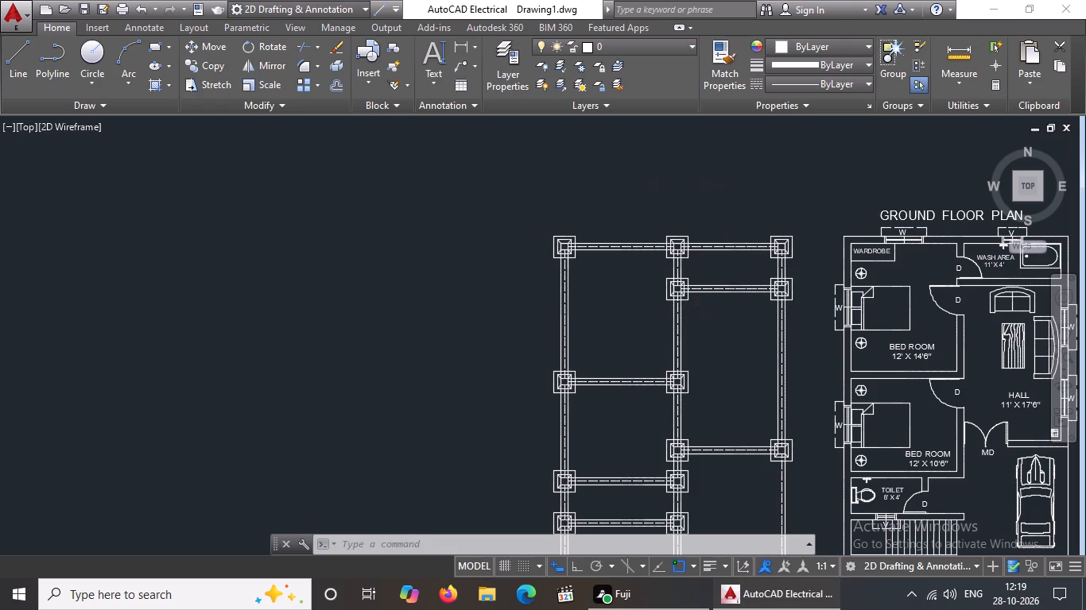
Give the top edge of the top-left footing's outer square the ACAD_ISO02W100 linetype with a linetype scale of 0.5.
{"action": "scroll", "coordinate": [717, 264], "scroll_direction": "up", "scroll_amount": 2}
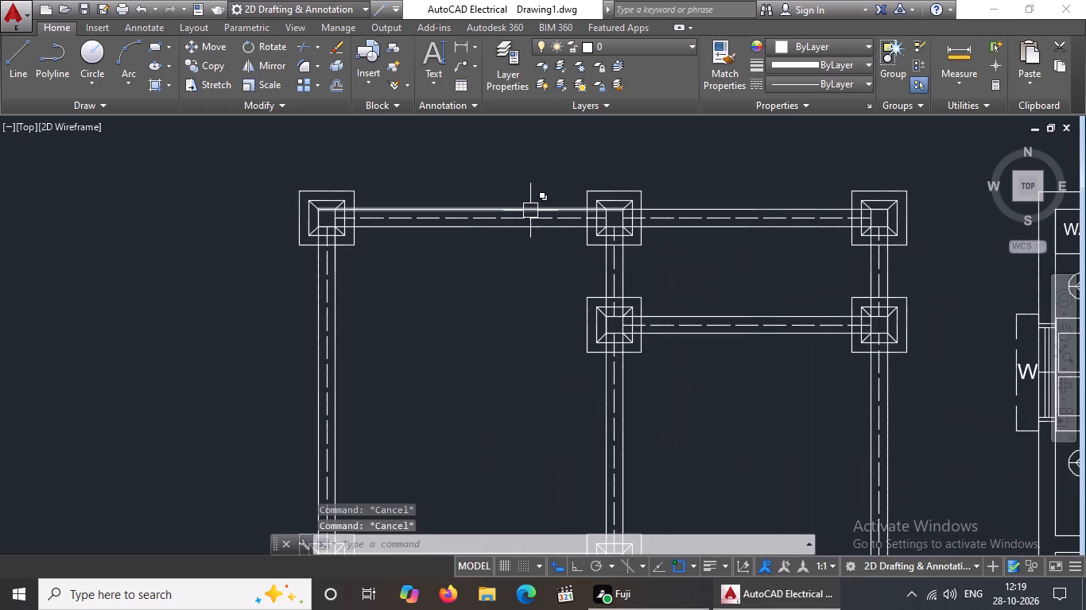
{"action": "scroll", "coordinate": [314, 184], "scroll_direction": "up", "scroll_amount": 2}
{"action": "left_click", "coordinate": [319, 197]}
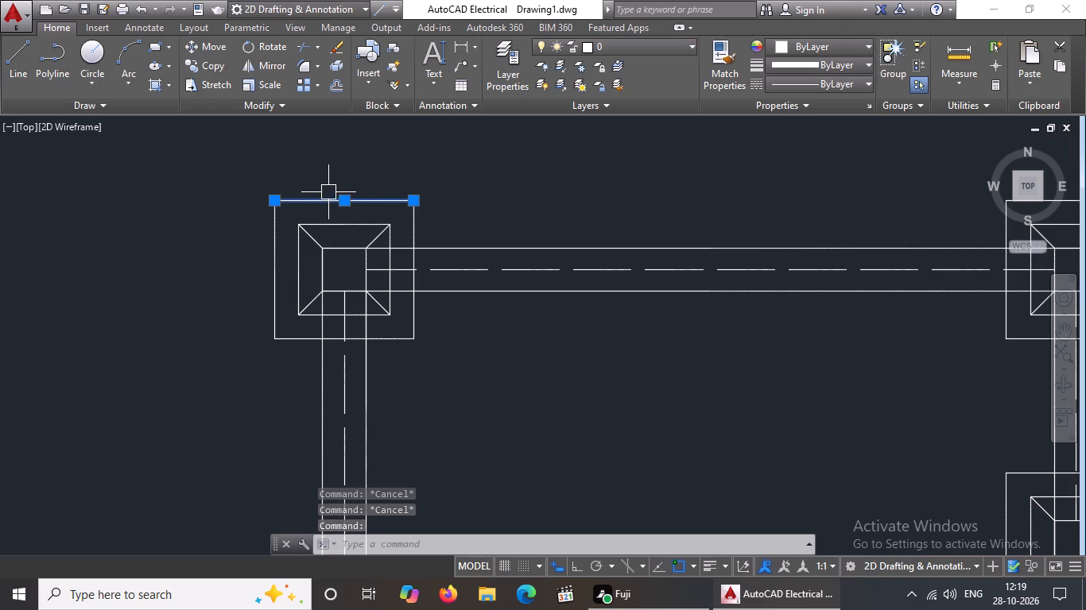
{"action": "left_click", "coordinate": [797, 79]}
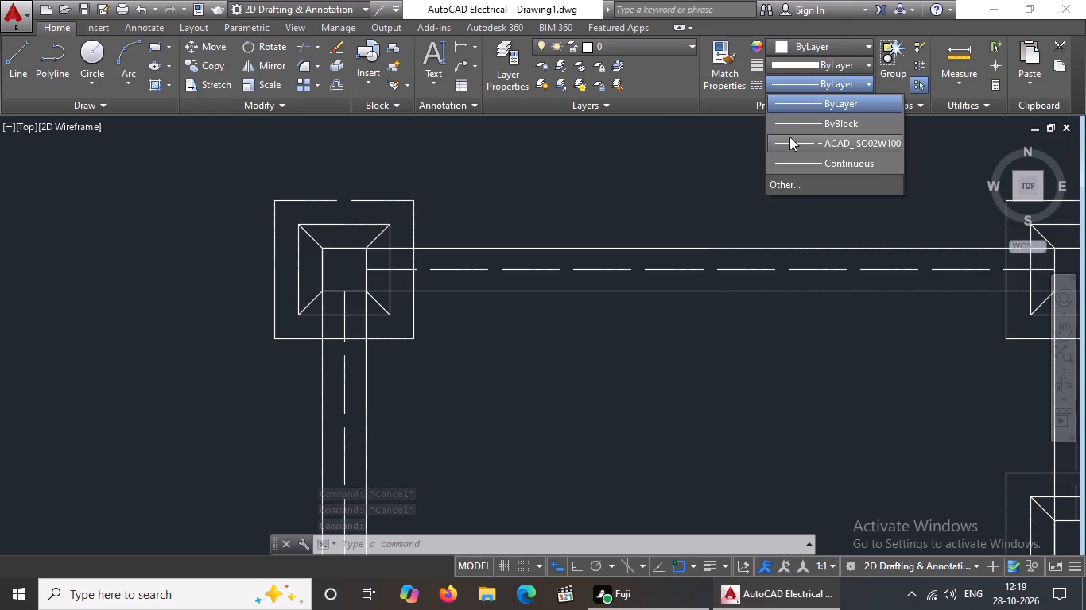
{"action": "left_click", "coordinate": [789, 137]}
{"action": "right_click", "coordinate": [640, 210]}
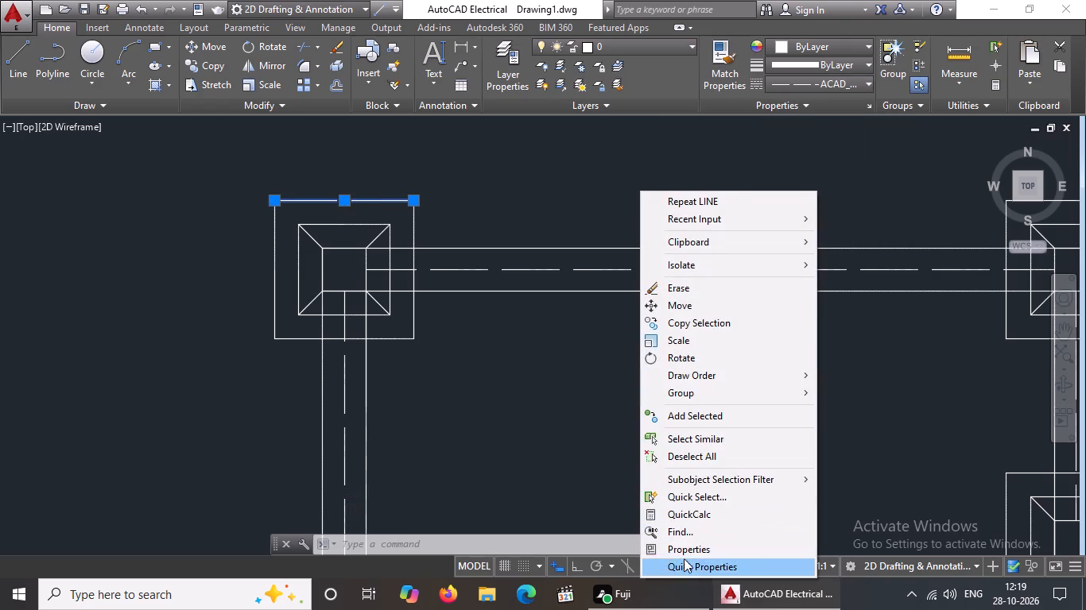
{"action": "left_click", "coordinate": [685, 553]}
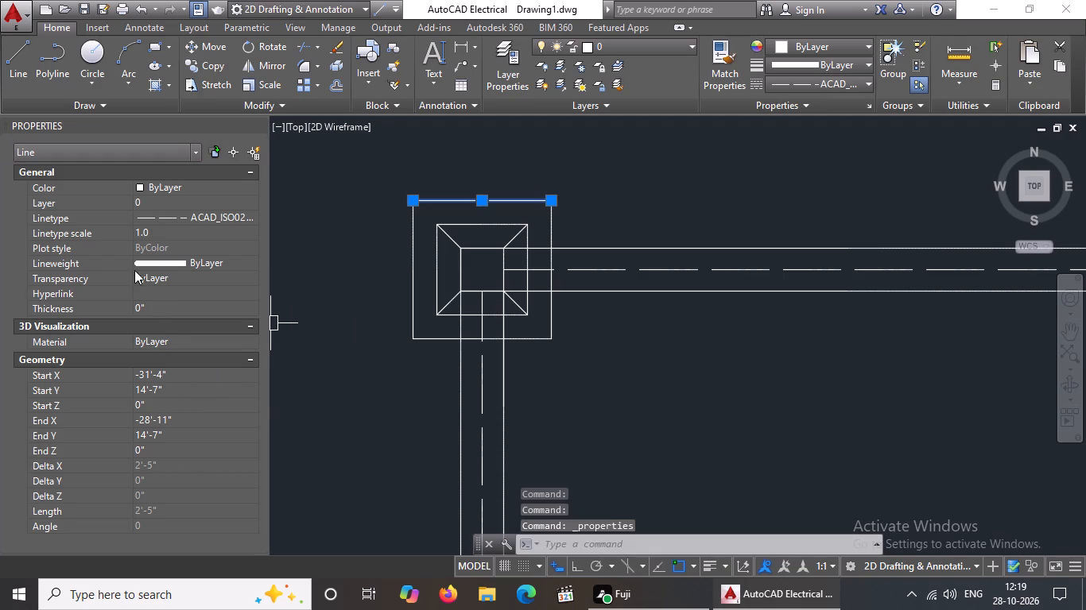
{"action": "left_click", "coordinate": [169, 229]}
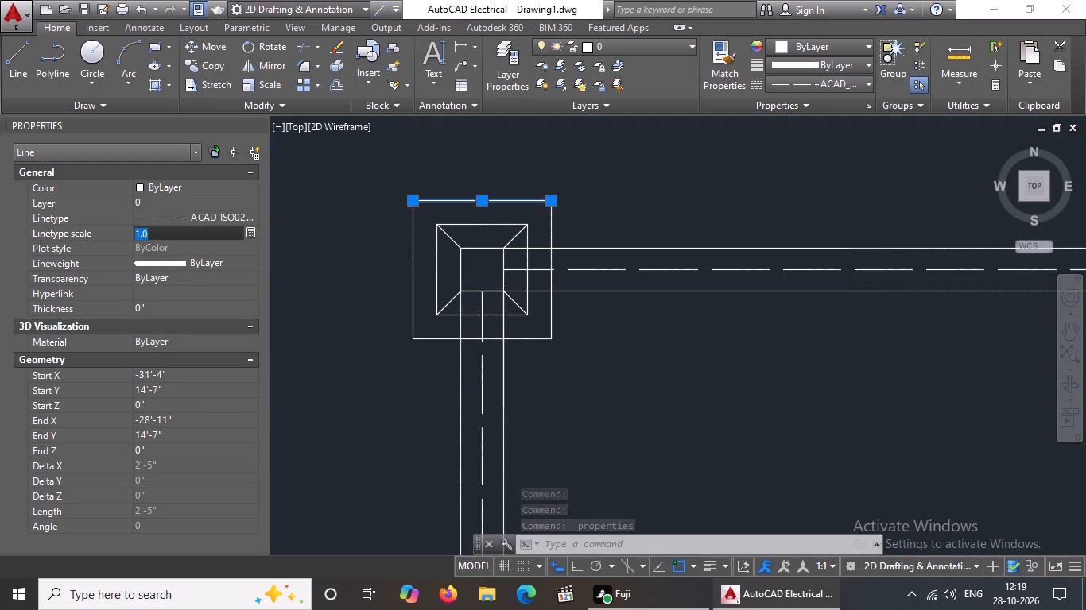
{"action": "key", "text": "BackSpace"}
{"action": "key", "text": "BackSpace"}
{"action": "type", "text": "0.5"}
{"action": "key", "text": "Return"}
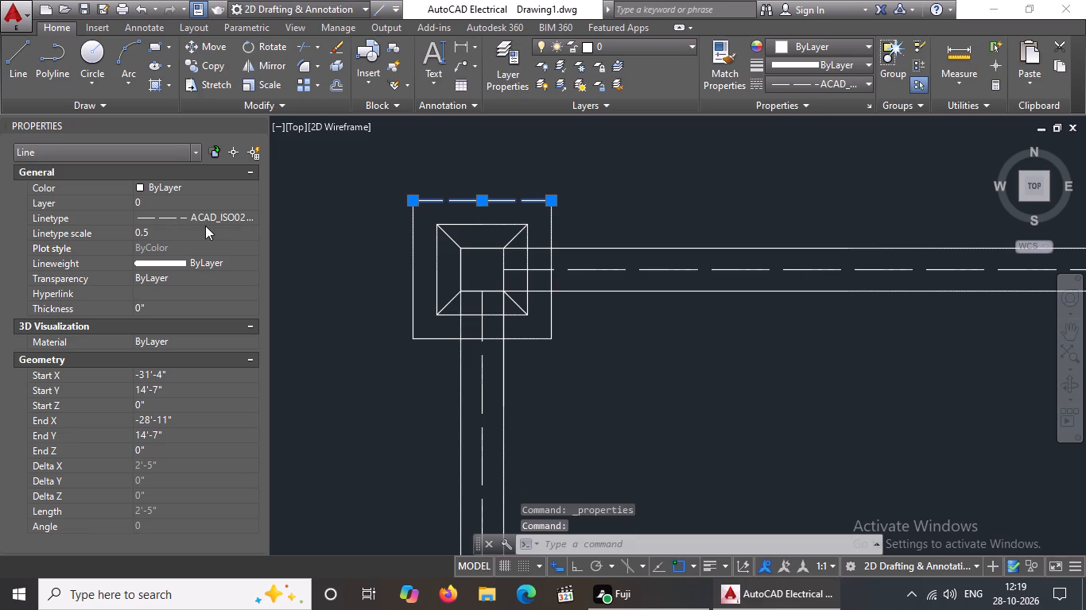
Give the left edge of the top-left footing's outer square the ACAD_ISO02W100 linetype with a linetype scale of 0.5.
{"action": "left_click", "coordinate": [418, 253]}
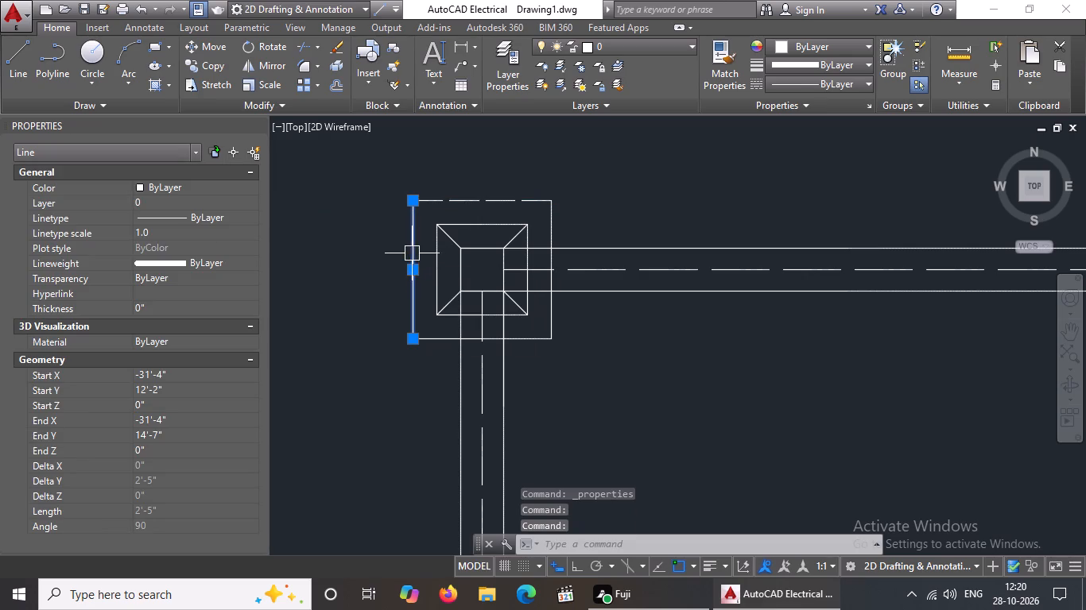
{"action": "left_click", "coordinate": [809, 78]}
{"action": "left_click", "coordinate": [782, 142]}
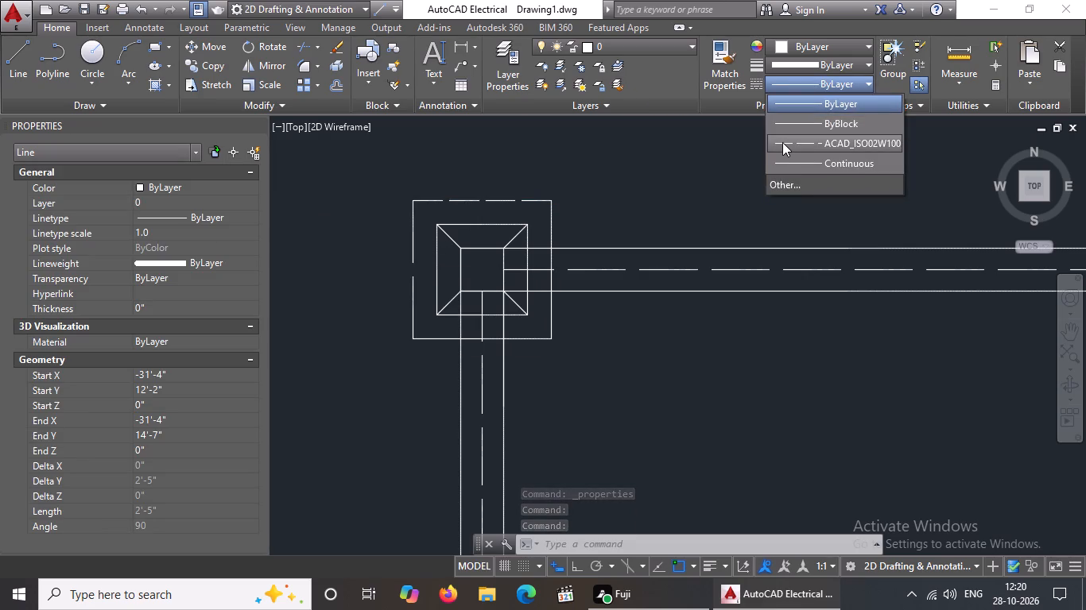
{"action": "left_click", "coordinate": [180, 230]}
{"action": "key", "text": "BackSpace"}
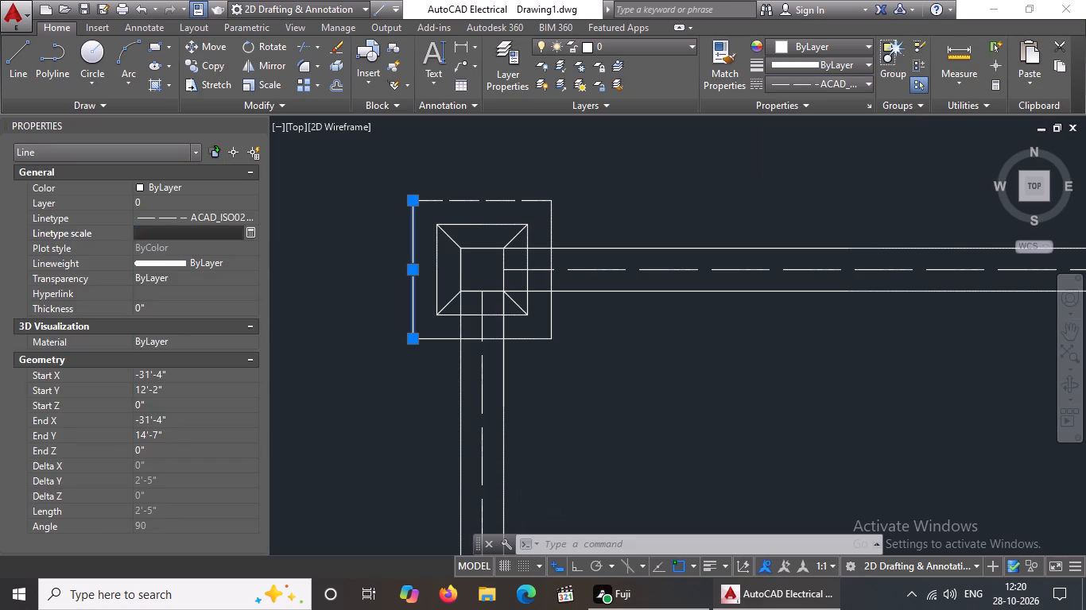
{"action": "key", "text": "BackSpace"}
{"action": "type", "text": "0.5"}
{"action": "key", "text": "Return"}
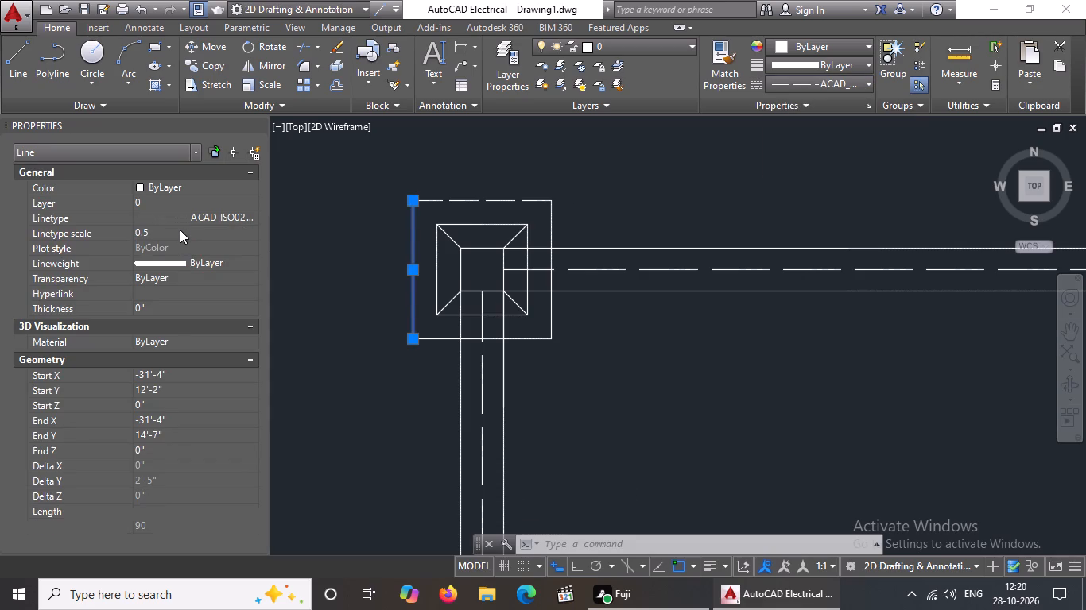
Give the right edge of the top-left footing's outer square the ACAD_ISO02W100 linetype with a linetype scale of 0.5.
{"action": "left_click", "coordinate": [547, 321]}
{"action": "left_click", "coordinate": [785, 78]}
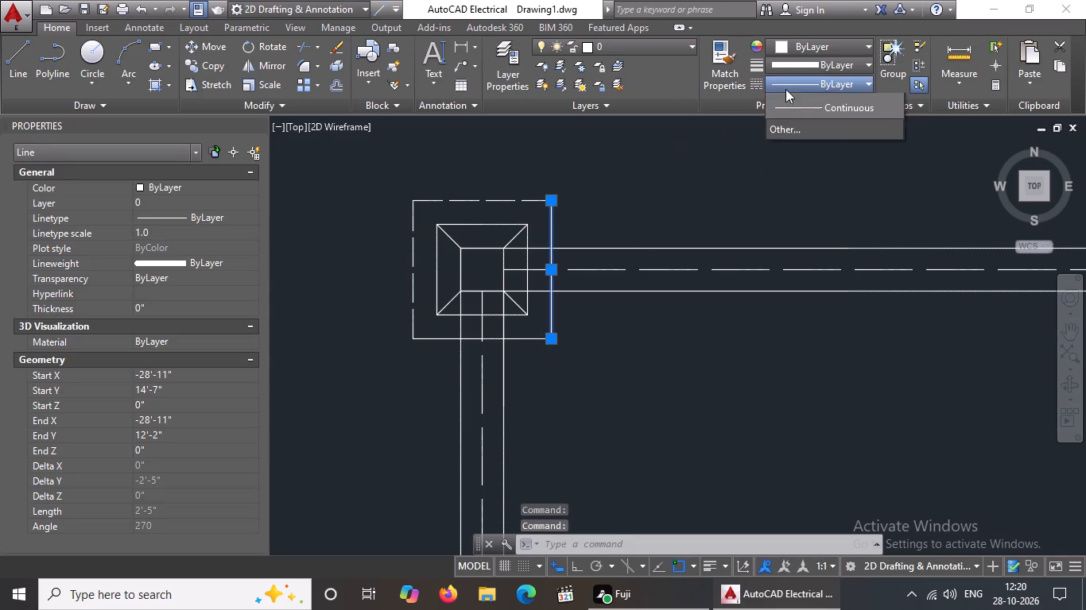
{"action": "left_click", "coordinate": [790, 143]}
{"action": "left_click", "coordinate": [171, 231]}
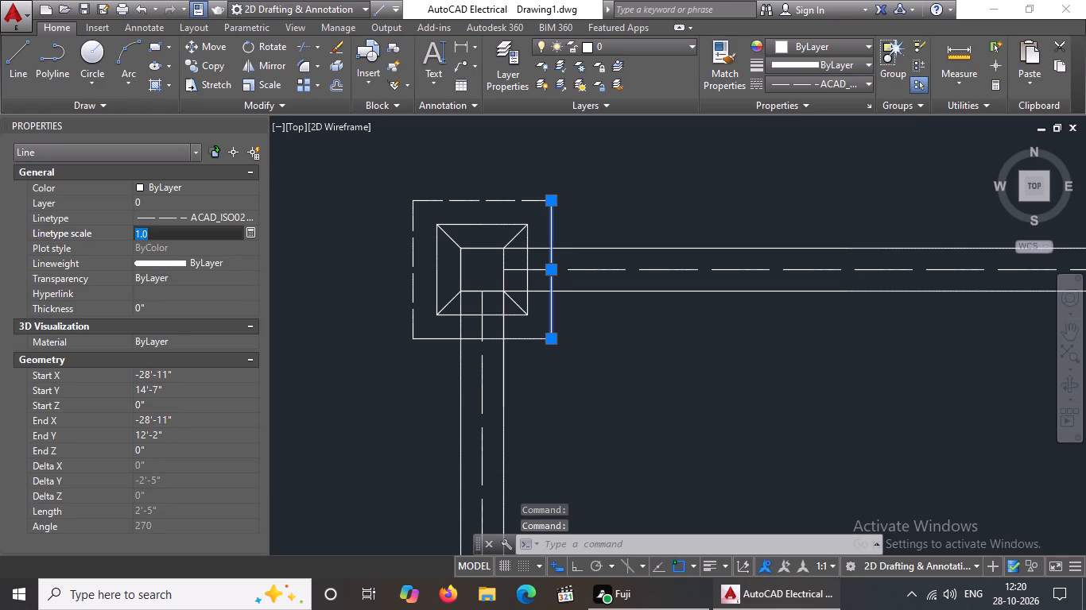
{"action": "key", "text": "BackSpace"}
{"action": "key", "text": "BackSpace"}
{"action": "type", "text": "0.5"}
{"action": "key", "text": "Return"}
Give the bottom edge of the top-left footing's outer square the ACAD_ISO02W100 linetype with a linetype scale of 0.5.
{"action": "scroll", "coordinate": [171, 231], "scroll_direction": "up", "scroll_amount": 1}
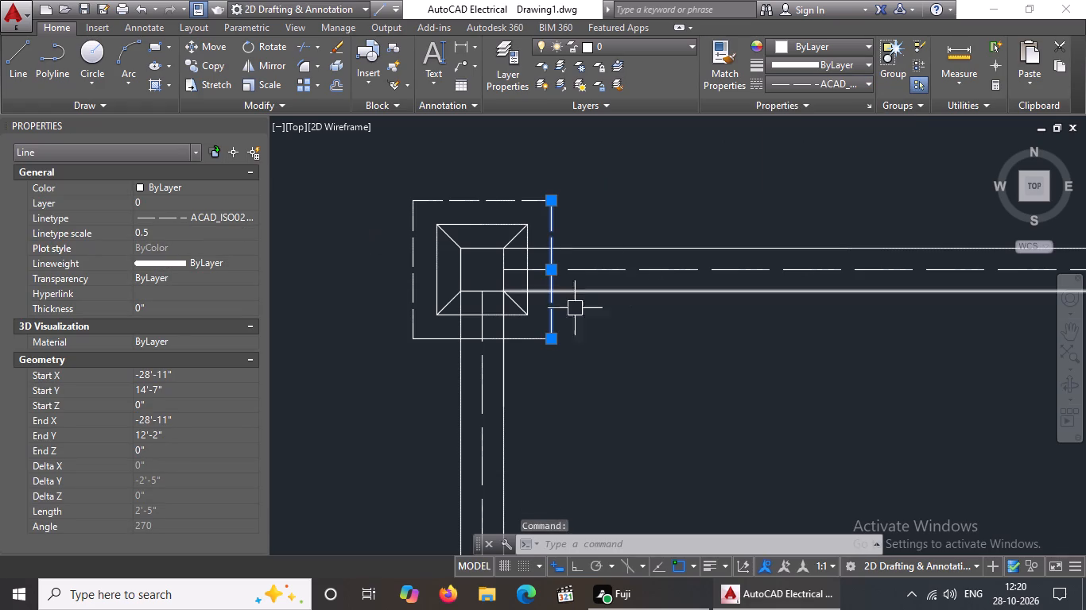
{"action": "left_click", "coordinate": [521, 338]}
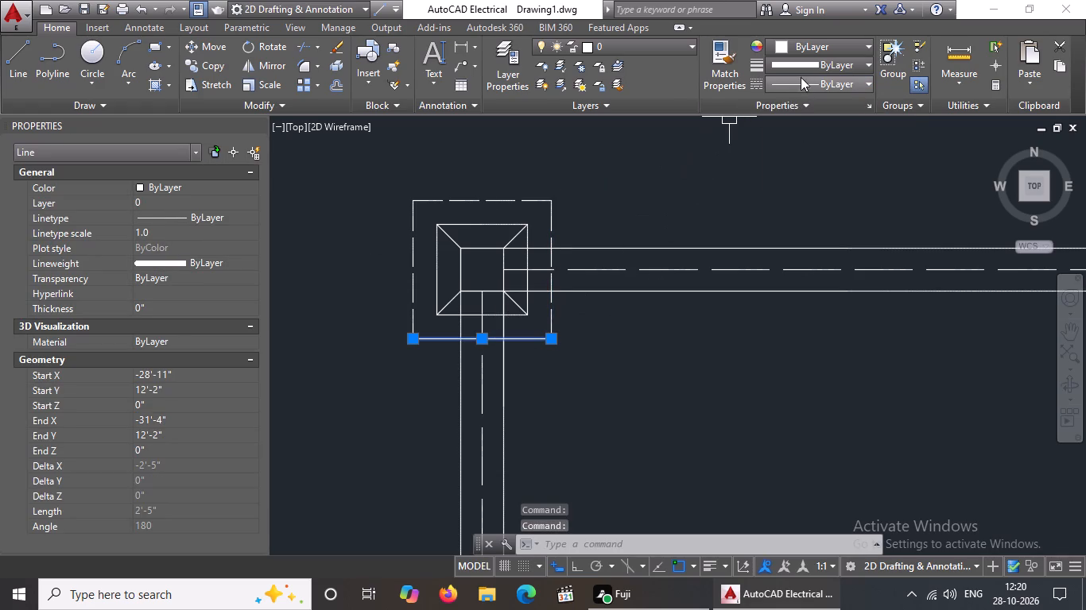
{"action": "left_click", "coordinate": [801, 81]}
{"action": "left_click", "coordinate": [784, 144]}
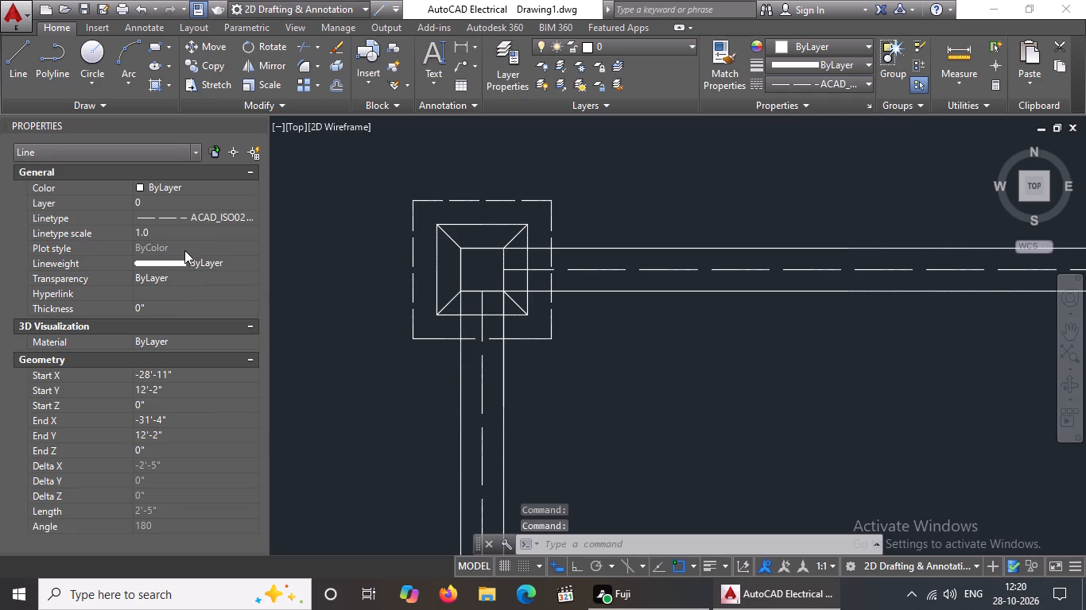
{"action": "left_click", "coordinate": [185, 231]}
{"action": "key", "text": "BackSpace"}
{"action": "key", "text": "BackSpace"}
{"action": "type", "text": "0.5"}
{"action": "key", "text": "Return"}
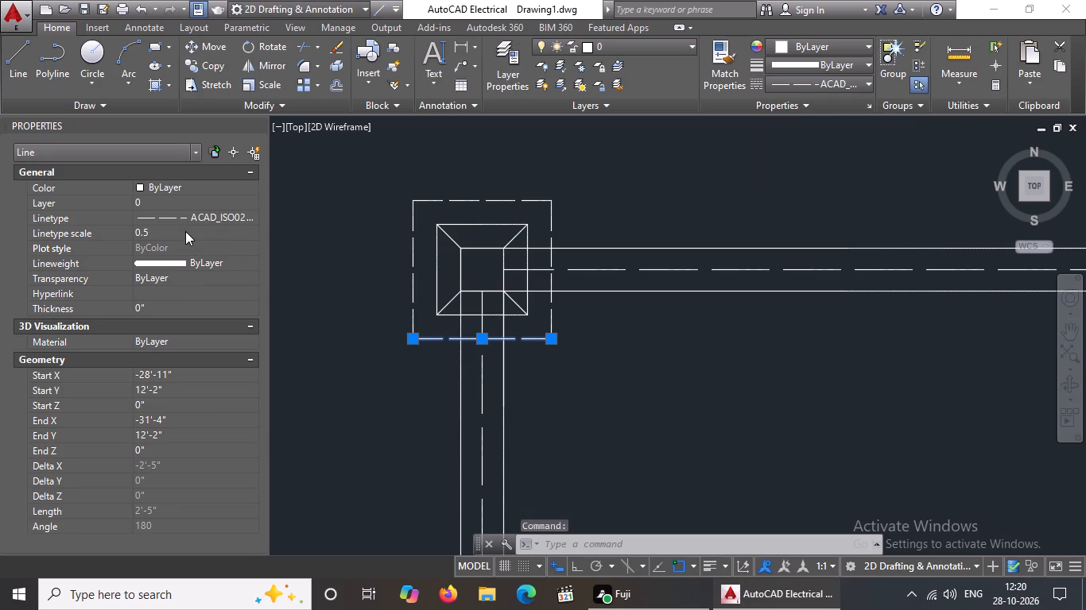
Give the top edge of the top-middle footing's outer square the ACAD_ISO02W100 linetype with a linetype scale of 0.5.
{"action": "scroll", "coordinate": [450, 232], "scroll_direction": "down", "scroll_amount": 3}
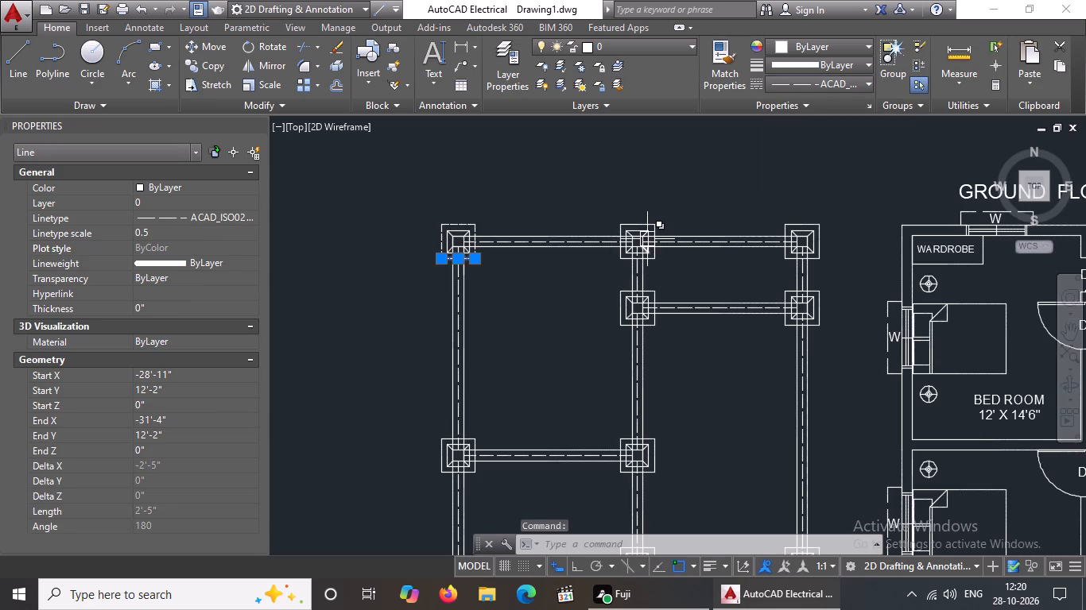
{"action": "scroll", "coordinate": [647, 239], "scroll_direction": "up", "scroll_amount": 3}
{"action": "left_click", "coordinate": [603, 180]}
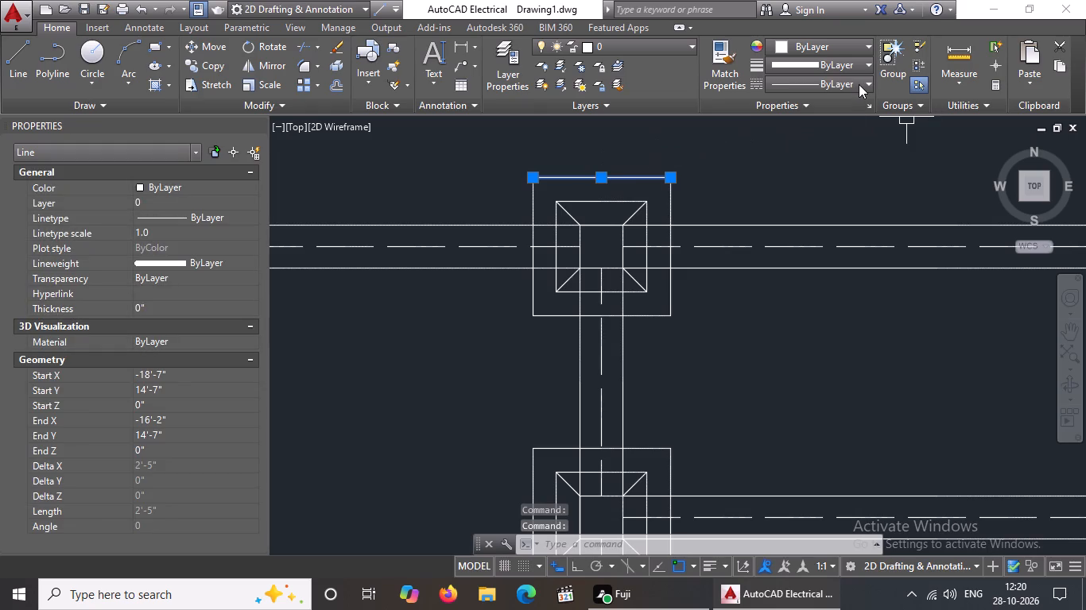
{"action": "left_click", "coordinate": [856, 83]}
{"action": "left_click", "coordinate": [836, 141]}
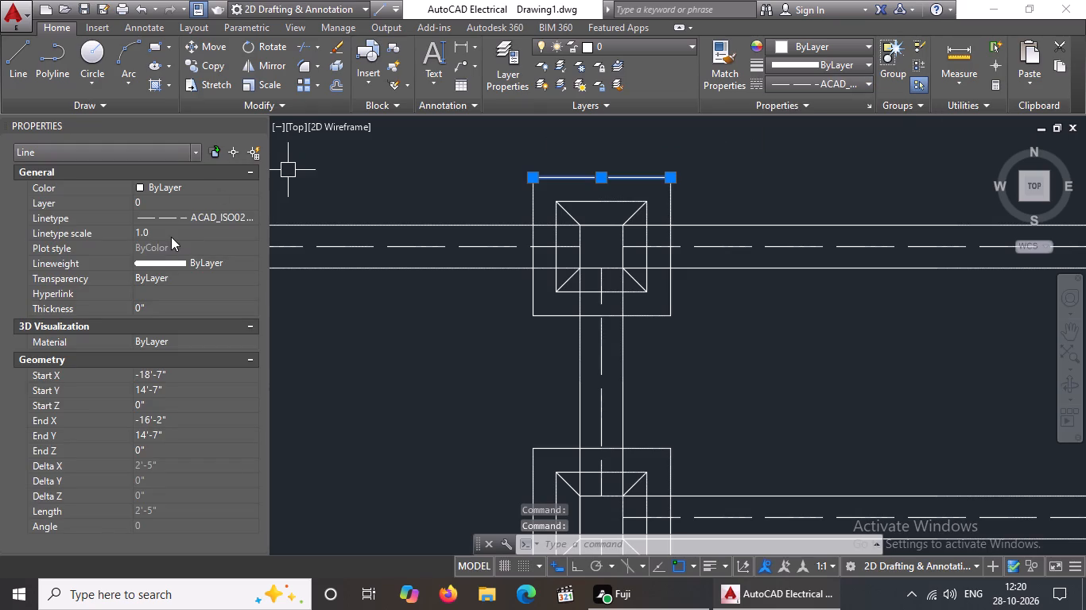
{"action": "left_click", "coordinate": [171, 234]}
{"action": "key", "text": "BackSpace"}
{"action": "key", "text": "BackSpace"}
{"action": "type", "text": "0.5"}
{"action": "key", "text": "Return"}
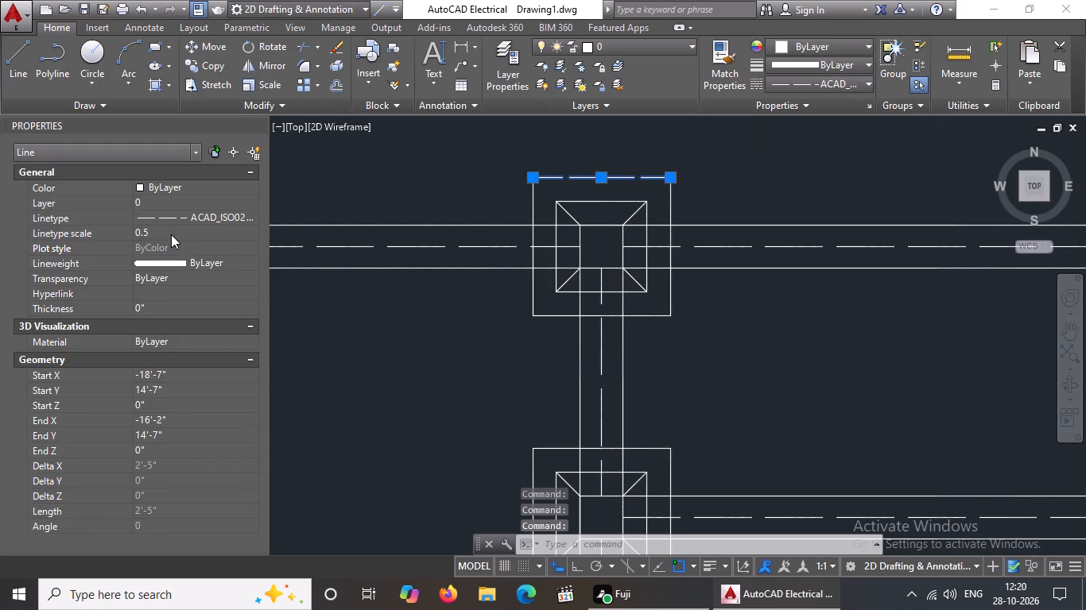
Give the right edge of the top-middle footing's outer square the ACAD_ISO02W100 linetype with a linetype scale of 0.5.
{"action": "left_click", "coordinate": [671, 271]}
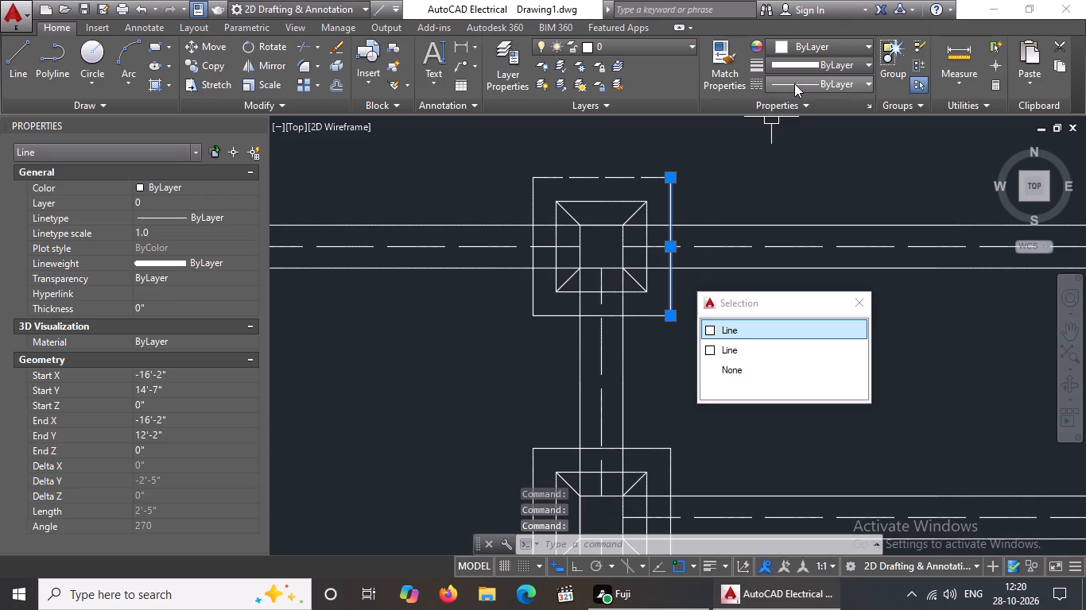
{"action": "left_click", "coordinate": [796, 79]}
{"action": "left_click", "coordinate": [791, 141]}
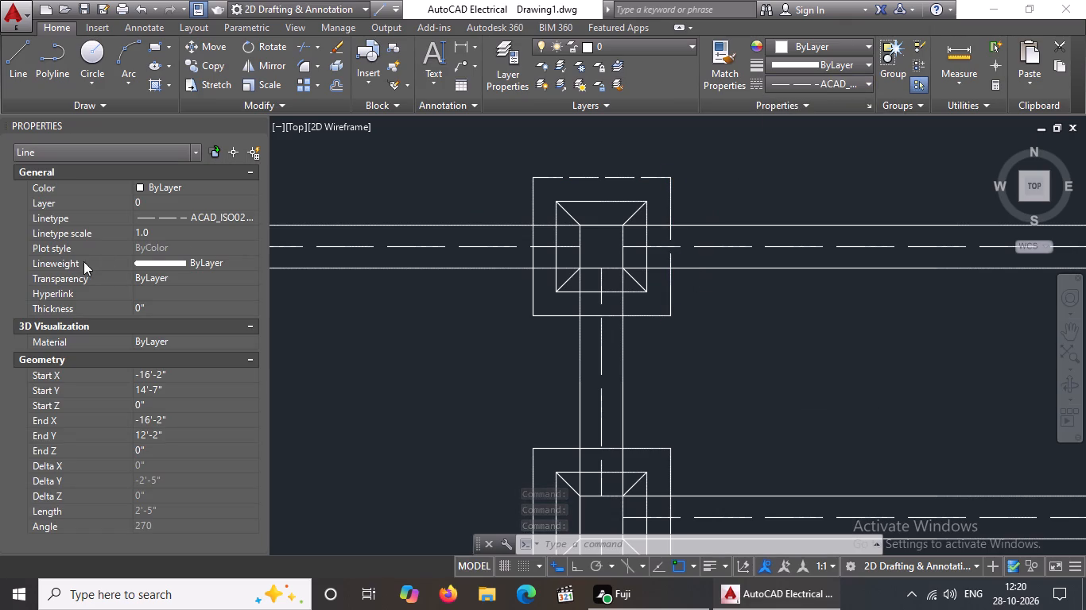
{"action": "left_click", "coordinate": [180, 233]}
{"action": "key", "text": "BackSpace"}
{"action": "key", "text": "BackSpace"}
{"action": "type", "text": "0.5"}
{"action": "key", "text": "Return"}
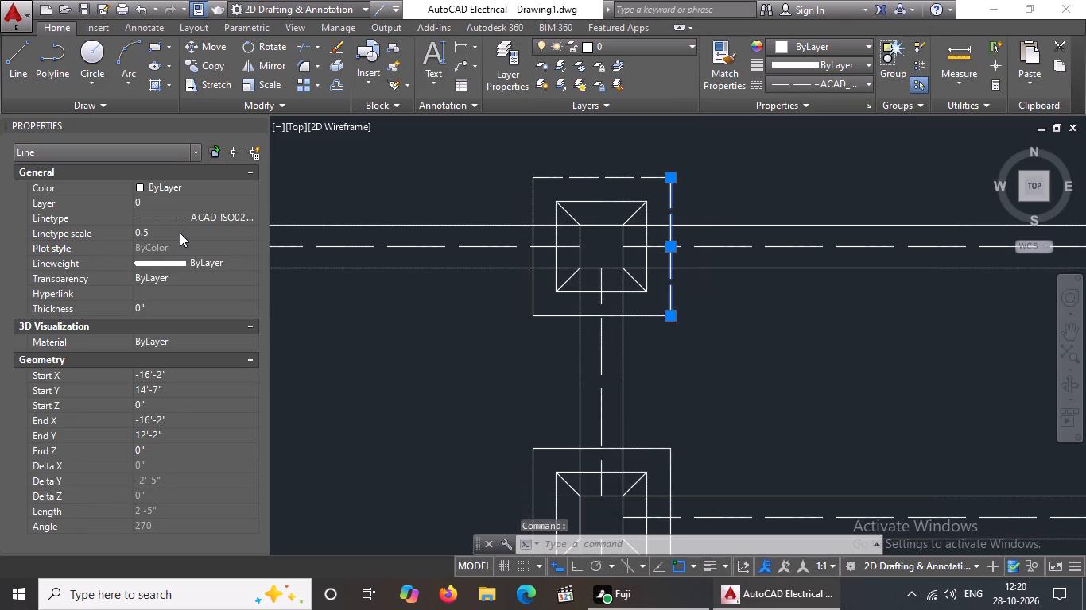
Give the left edge of the top-middle footing's outer square the ACAD_ISO02W100 linetype with a linetype scale of 0.5.
{"action": "left_click", "coordinate": [528, 291]}
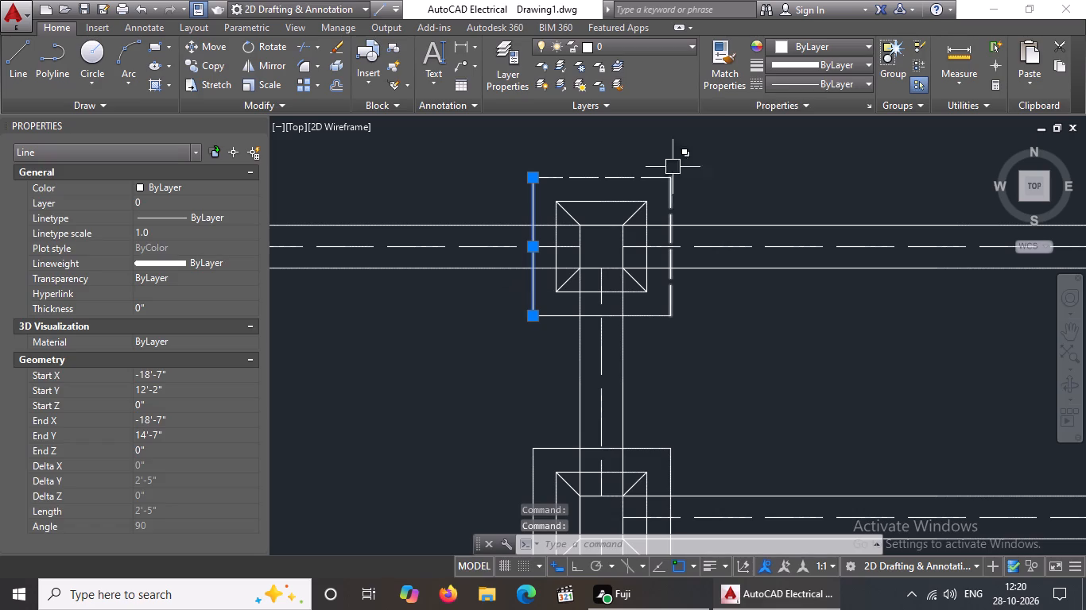
{"action": "left_click", "coordinate": [810, 82]}
{"action": "left_click", "coordinate": [817, 142]}
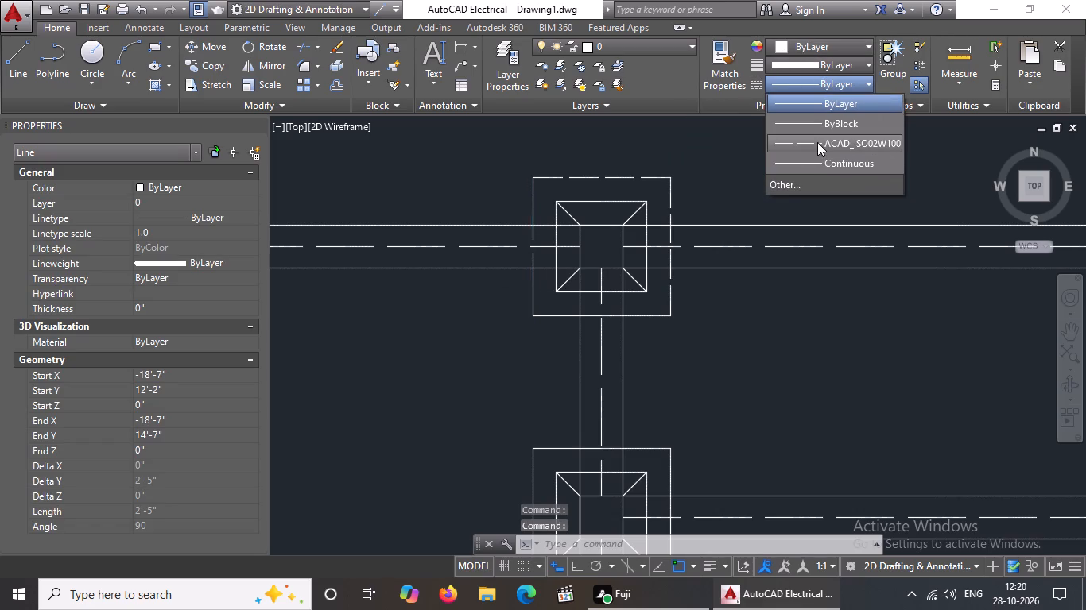
{"action": "left_click", "coordinate": [161, 226]}
{"action": "key", "text": "BackSpace"}
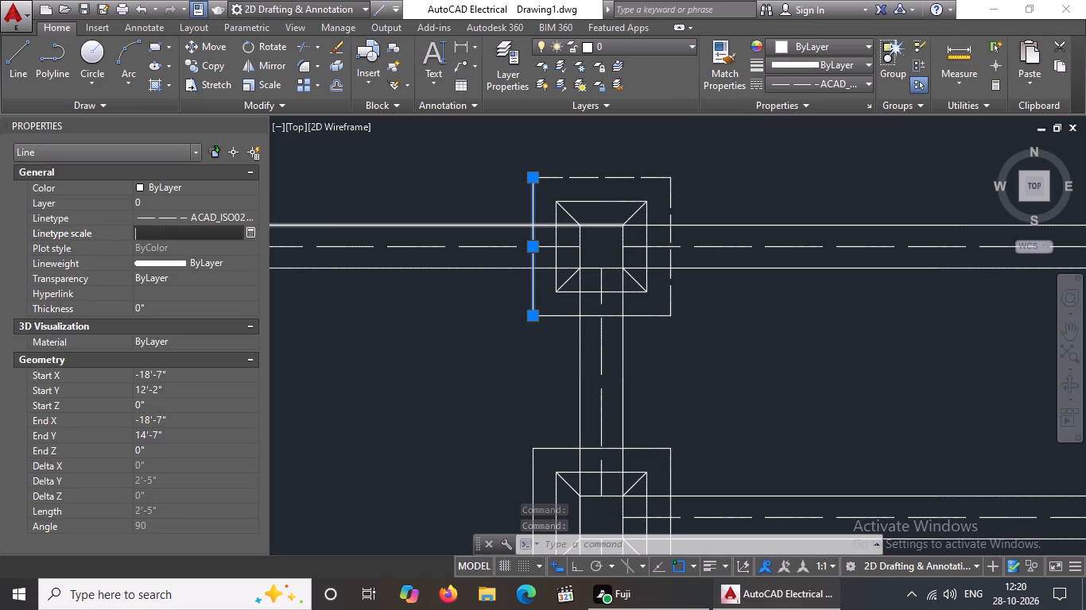
{"action": "key", "text": "BackSpace"}
{"action": "type", "text": "0.5"}
{"action": "key", "text": "Return"}
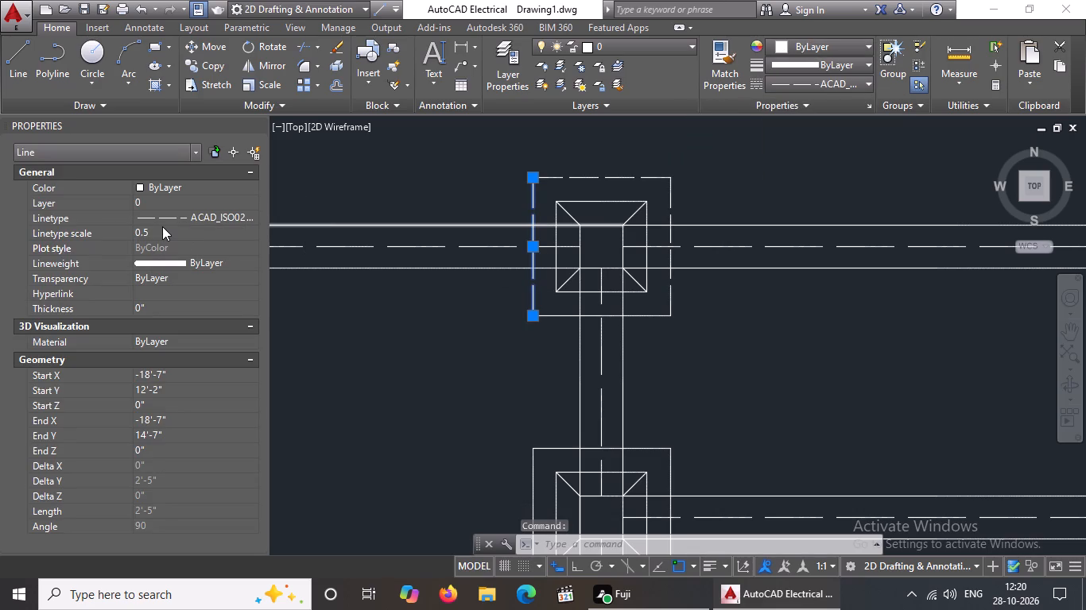
Give the bottom edge of the top-middle footing's outer square the ACAD_ISO02W100 linetype with a linetype scale of 0.5.
{"action": "left_click", "coordinate": [552, 321]}
{"action": "scroll", "coordinate": [442, 323], "scroll_direction": "down", "scroll_amount": 2}
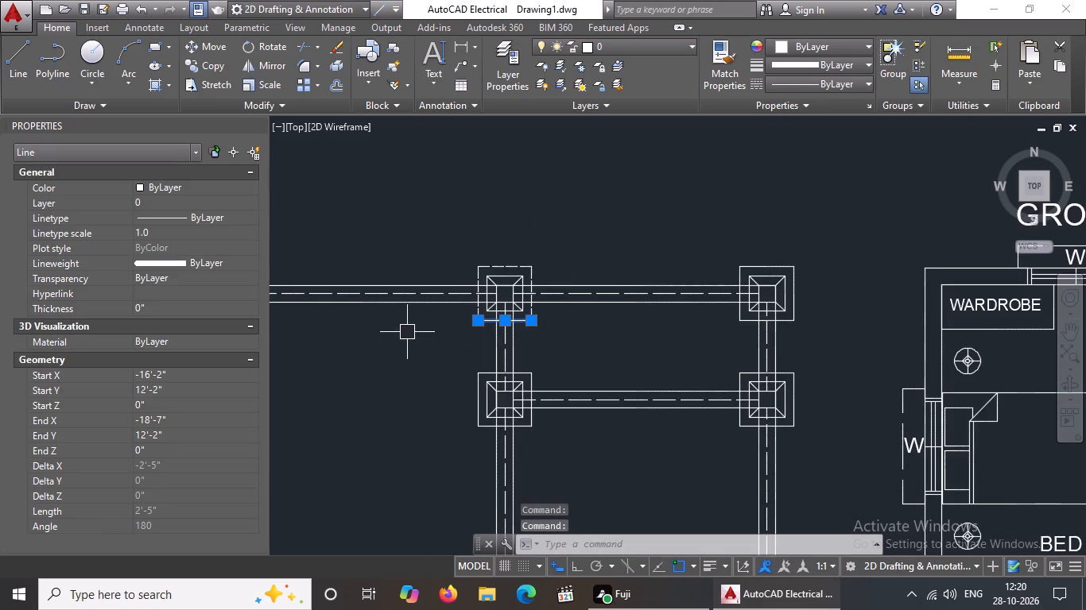
{"action": "scroll", "coordinate": [409, 330], "scroll_direction": "down", "scroll_amount": 1}
{"action": "scroll", "coordinate": [293, 322], "scroll_direction": "up", "scroll_amount": 1}
{"action": "scroll", "coordinate": [564, 334], "scroll_direction": "up", "scroll_amount": 3}
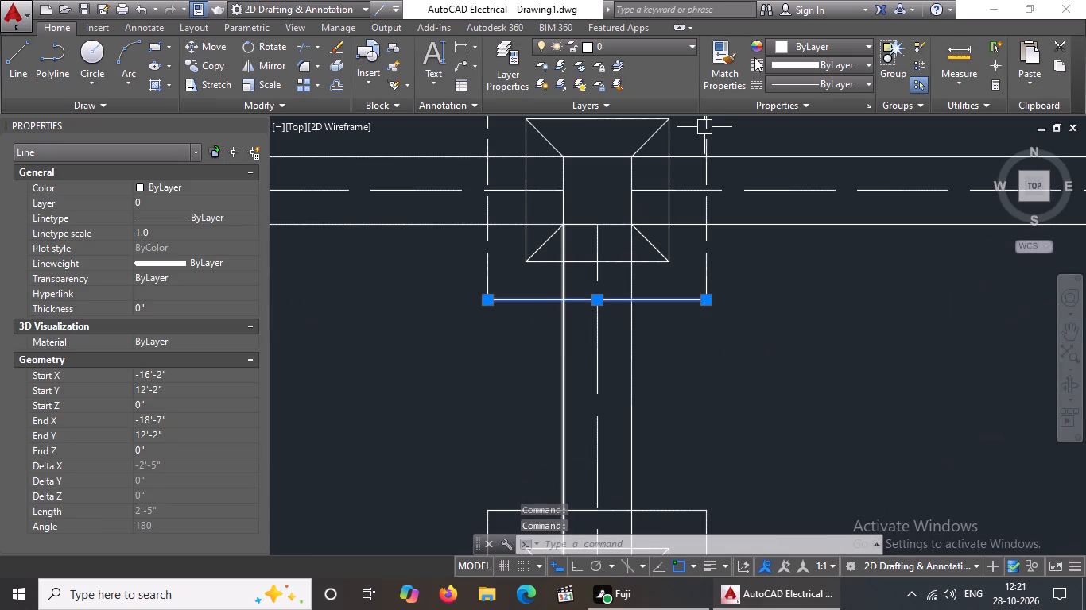
{"action": "left_click", "coordinate": [803, 75]}
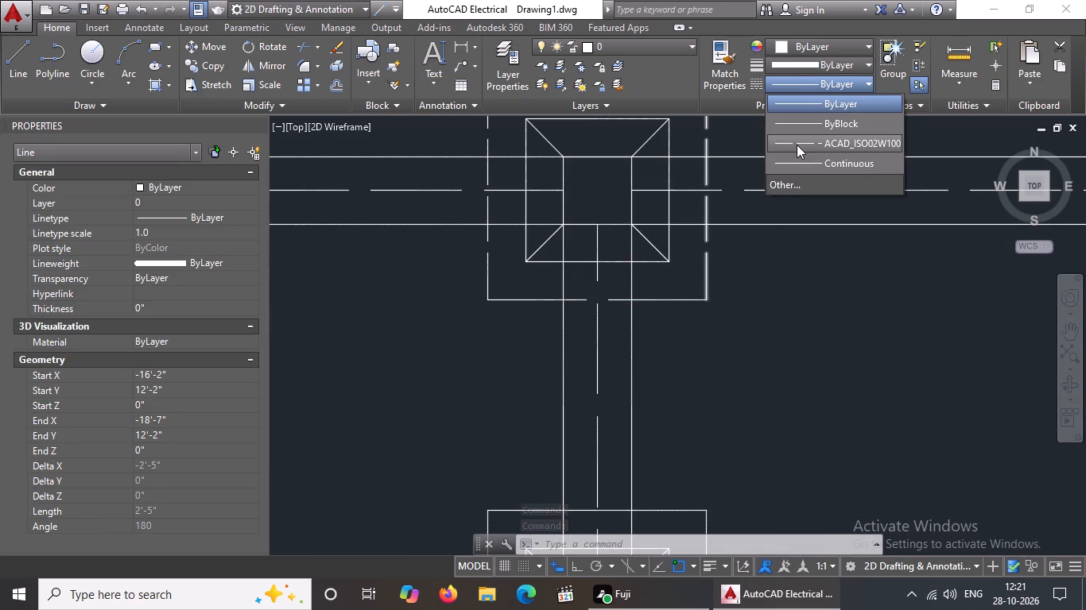
{"action": "left_click", "coordinate": [797, 143]}
{"action": "left_click", "coordinate": [171, 235]}
{"action": "key", "text": "BackSpace"}
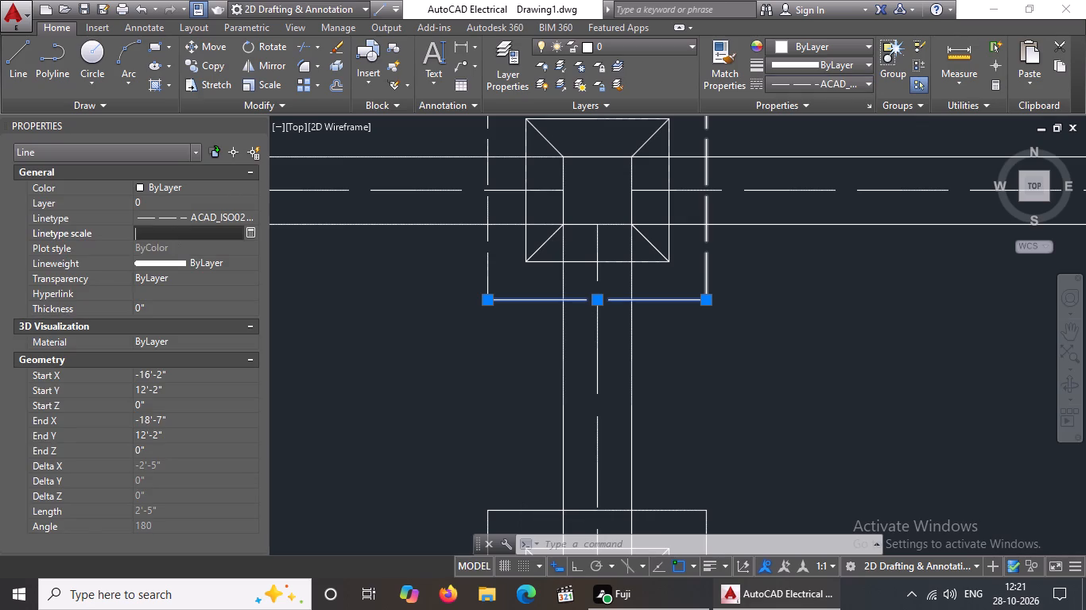
{"action": "key", "text": "BackSpace"}
{"action": "type", "text": "0.5"}
{"action": "key", "text": "Return"}
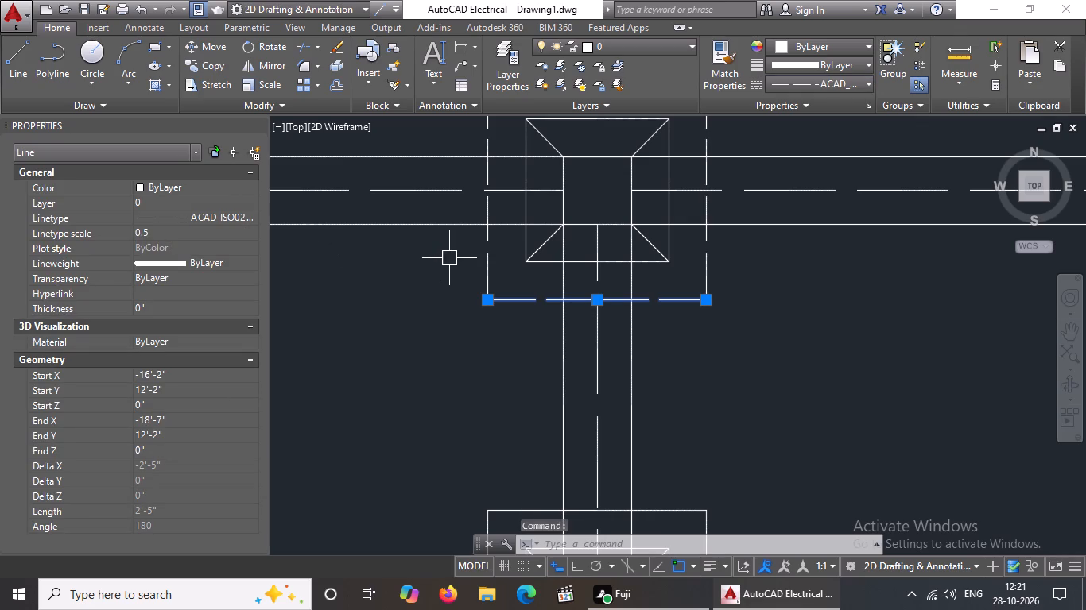
Give the top edge of the top-right footing's outer square the ACAD_ISO02W100 linetype with a linetype scale of 0.5.
{"action": "scroll", "coordinate": [453, 248], "scroll_direction": "down", "scroll_amount": 3}
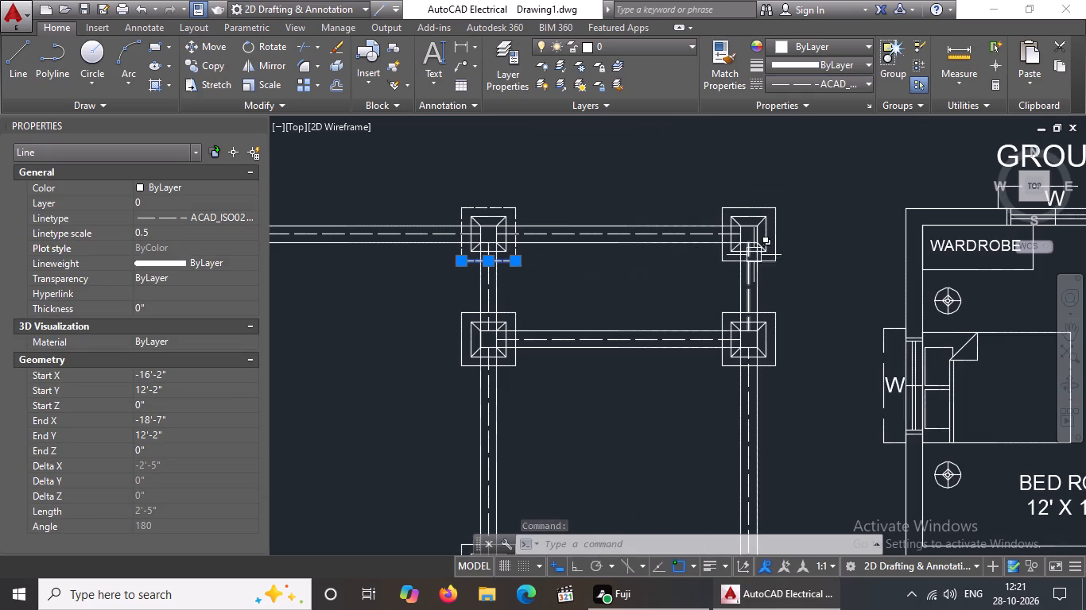
{"action": "scroll", "coordinate": [764, 202], "scroll_direction": "up", "scroll_amount": 3}
{"action": "left_click", "coordinate": [739, 225]}
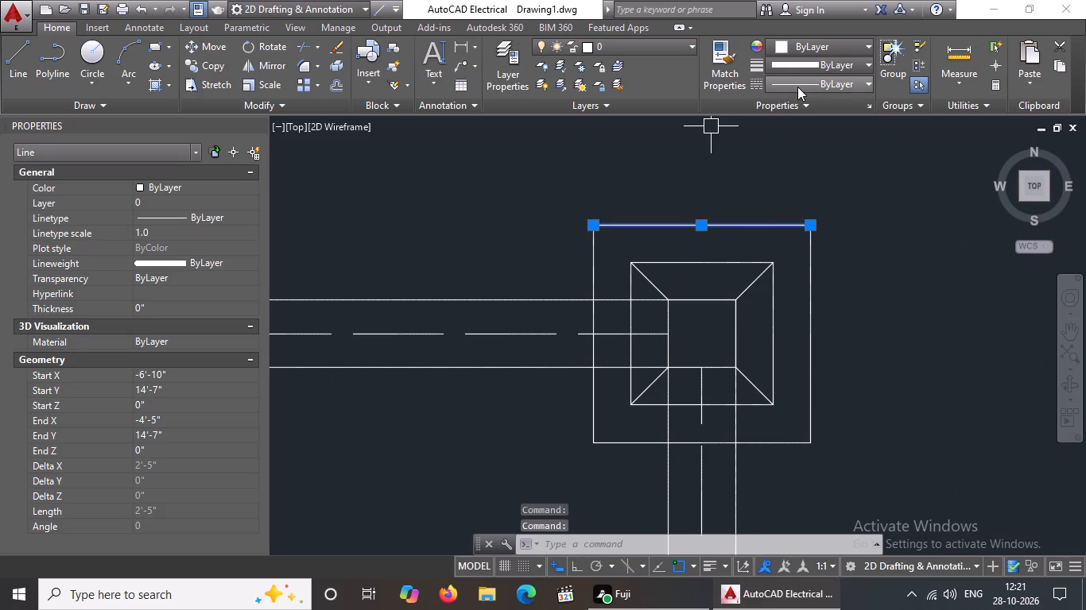
{"action": "left_click", "coordinate": [797, 87]}
{"action": "left_click", "coordinate": [796, 137]}
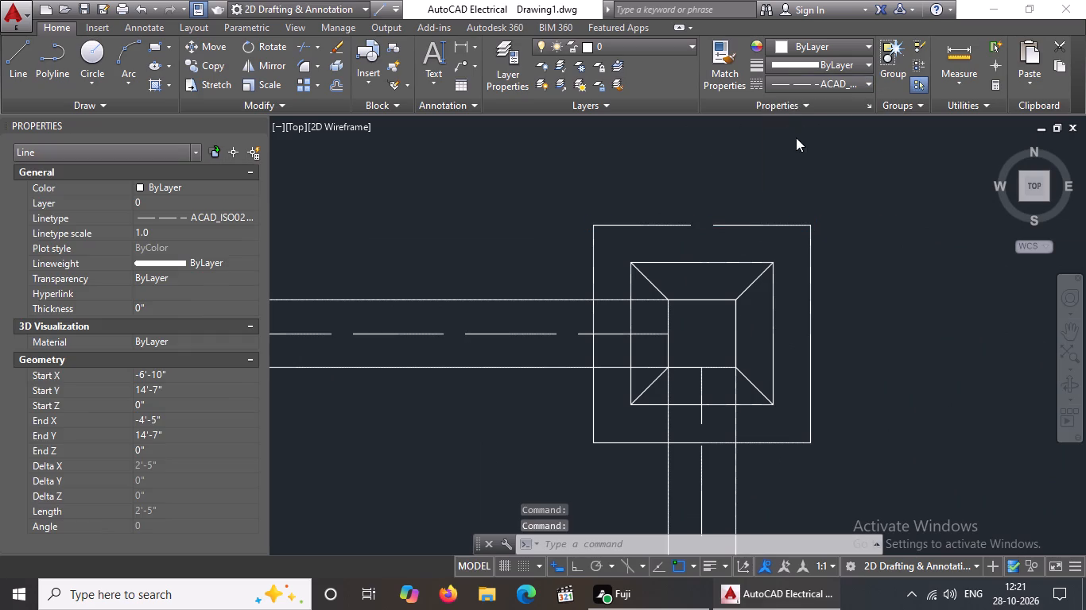
{"action": "left_click", "coordinate": [163, 235]}
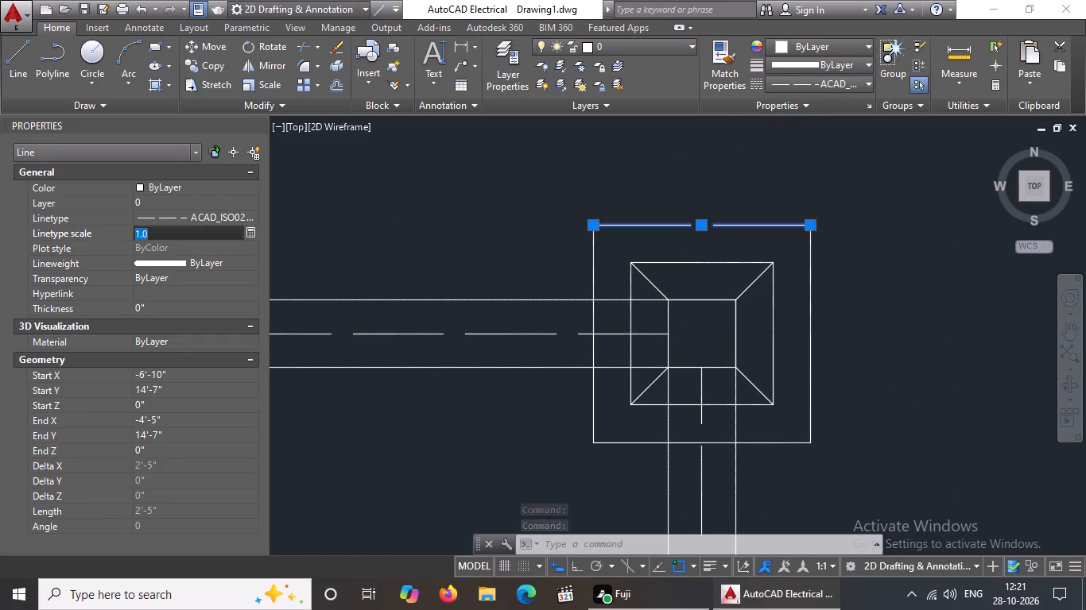
{"action": "key", "text": "BackSpace"}
{"action": "key", "text": "BackSpace"}
{"action": "type", "text": "0.5"}
{"action": "key", "text": "Return"}
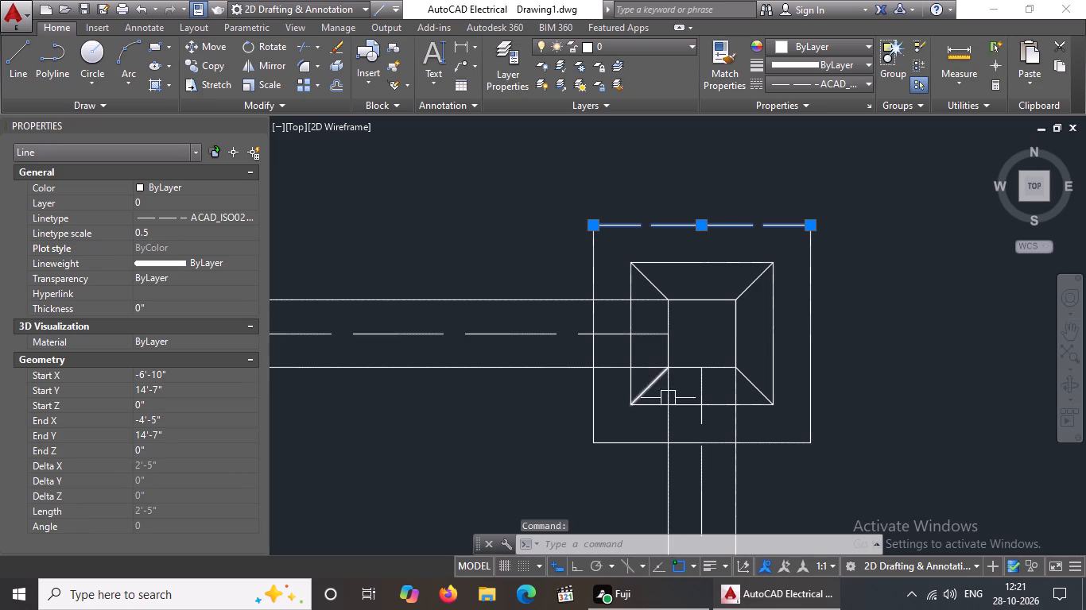
Give the left edge of the top-right footing's outer square the ACAD_ISO02W100 linetype with a linetype scale of 0.5.
{"action": "left_click", "coordinate": [587, 419]}
{"action": "left_click", "coordinate": [825, 83]}
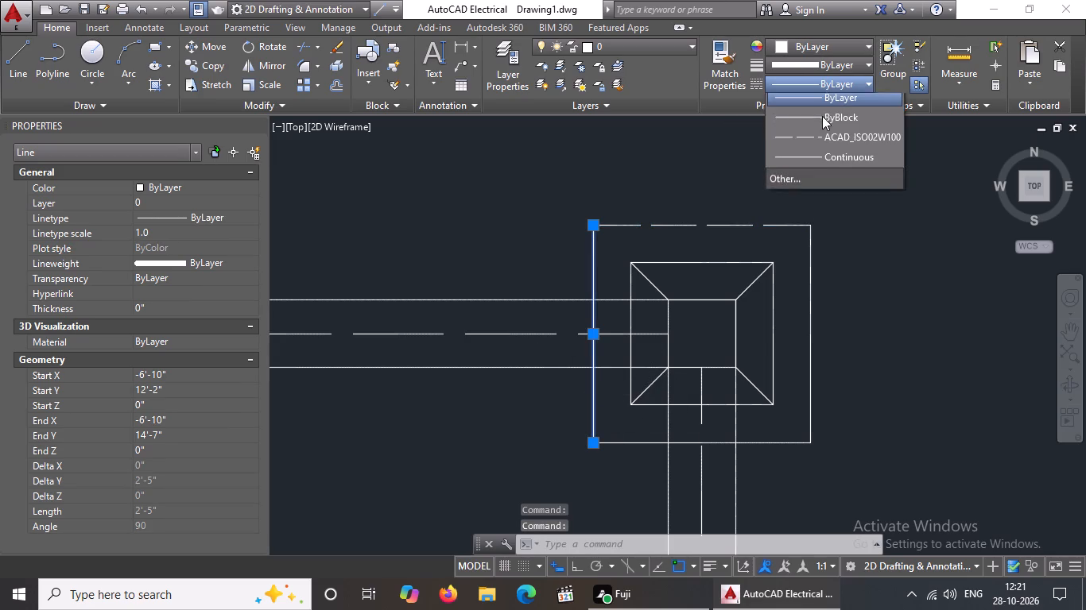
{"action": "left_click", "coordinate": [809, 137]}
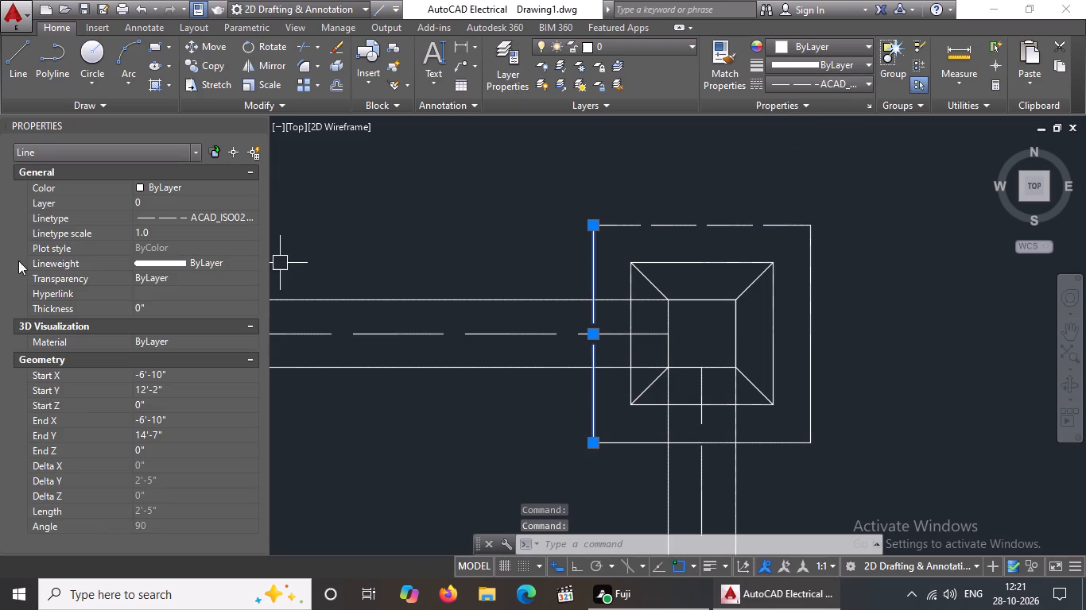
{"action": "left_click", "coordinate": [176, 236]}
{"action": "key", "text": "BackSpace"}
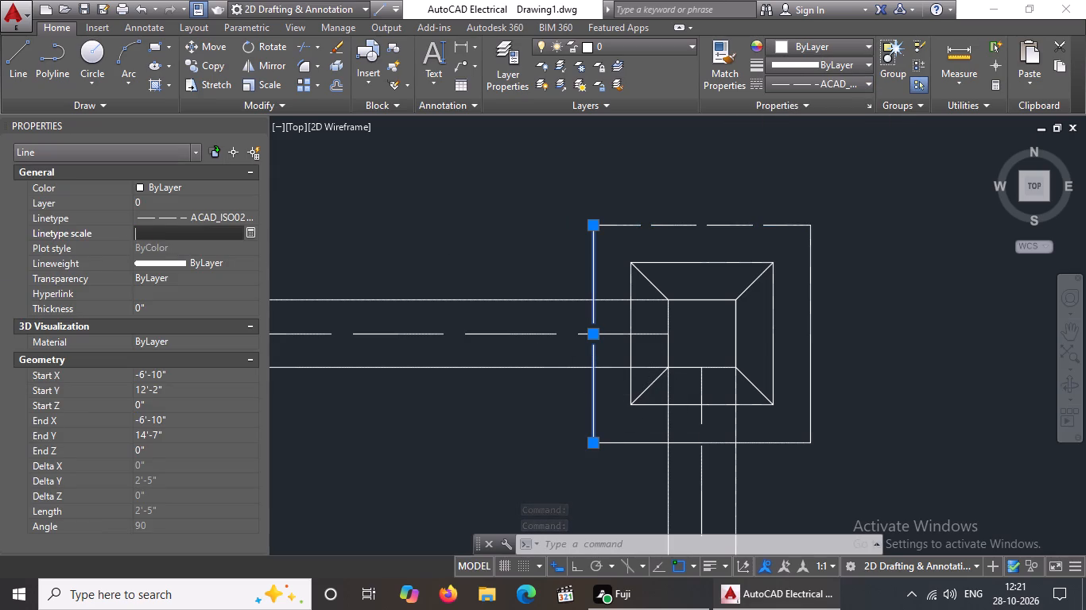
{"action": "key", "text": "BackSpace"}
{"action": "type", "text": "0.5"}
{"action": "key", "text": "Return"}
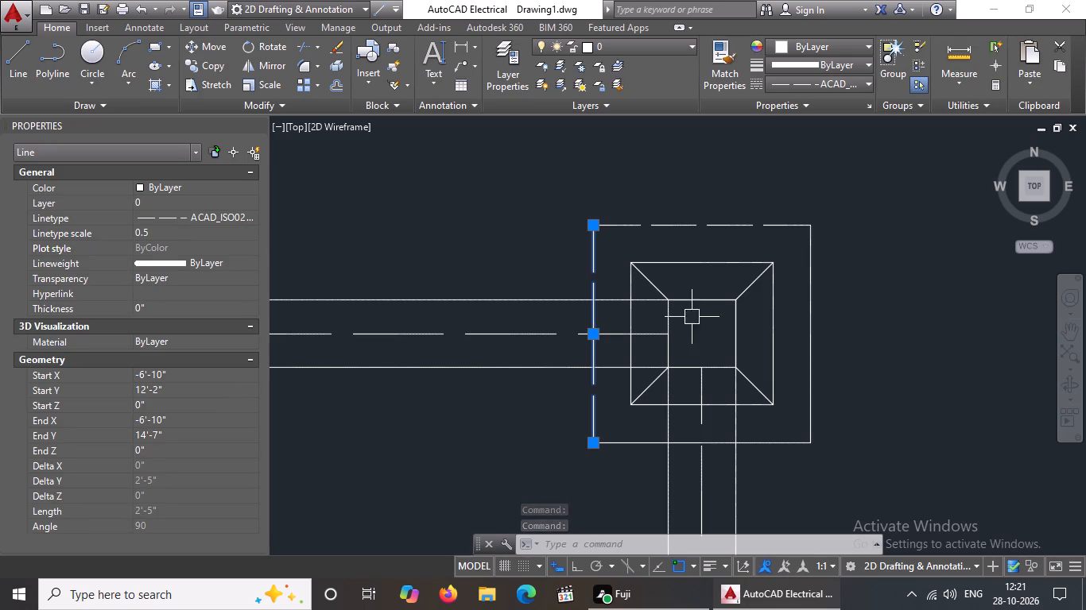
Give the right edge of the top-right footing's outer square the ACAD_ISO02W100 linetype with a linetype scale of 0.5.
{"action": "left_click", "coordinate": [812, 319]}
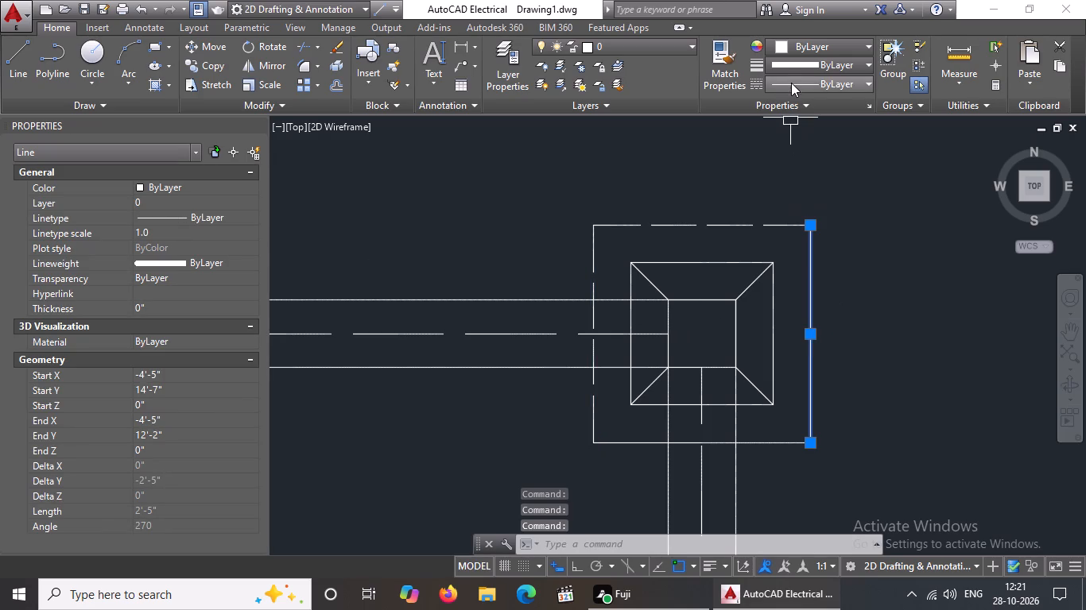
{"action": "left_click", "coordinate": [791, 83]}
{"action": "left_click", "coordinate": [777, 142]}
{"action": "left_click", "coordinate": [166, 237]}
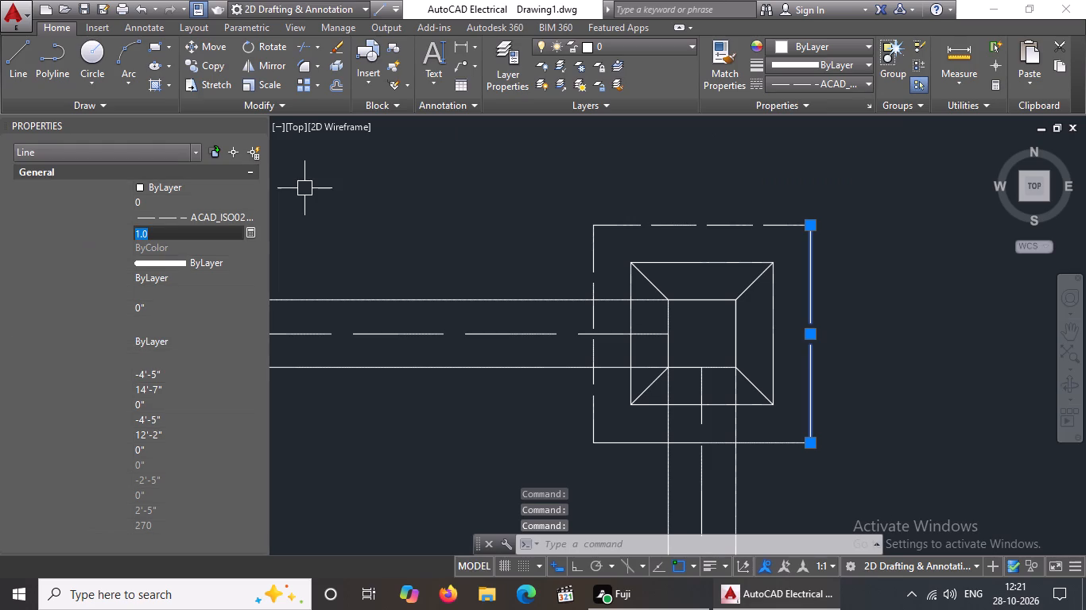
{"action": "key", "text": "BackSpace"}
{"action": "key", "text": "BackSpace"}
{"action": "type", "text": "0.5"}
{"action": "key", "text": "Return"}
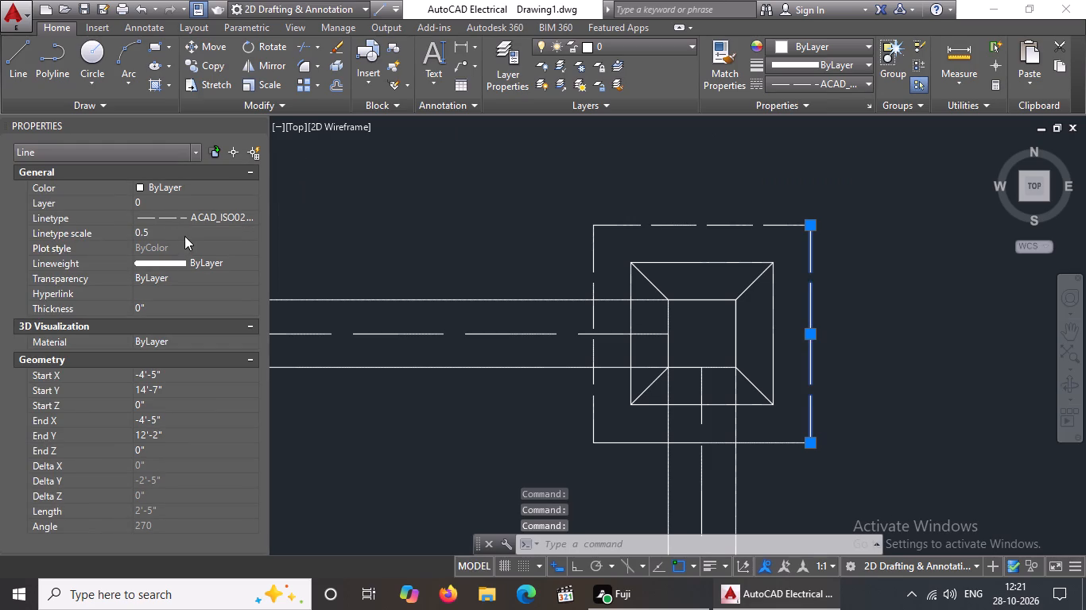
Give the bottom edge of the top-right footing's outer square the ACAD_ISO02W100 linetype with a linetype scale of 0.5.
{"action": "left_click_drag", "start_coordinate": [619, 443], "coordinate": [626, 438]}
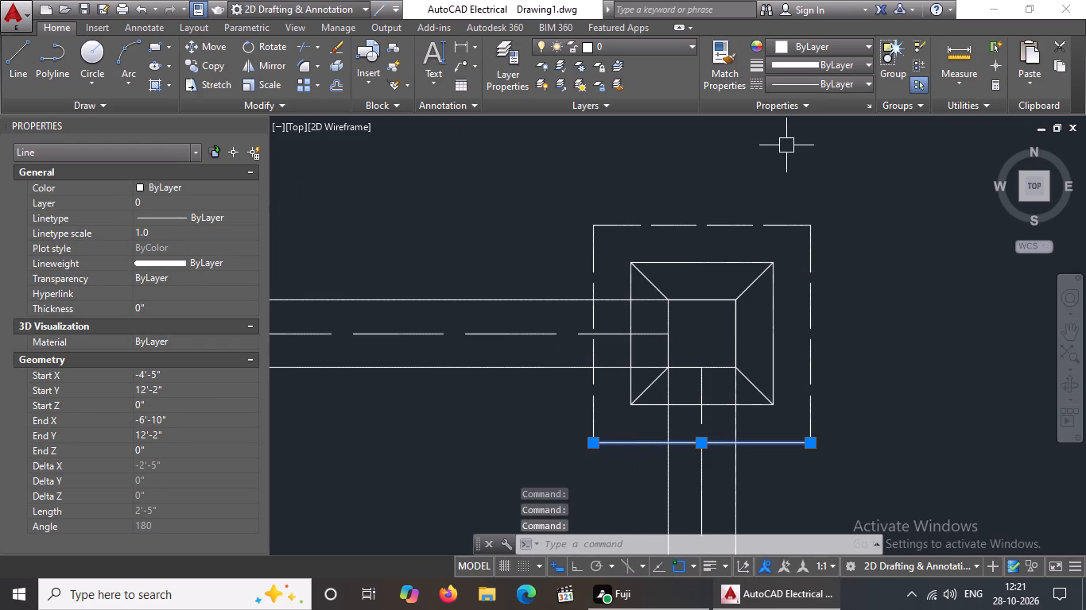
{"action": "left_click", "coordinate": [804, 81]}
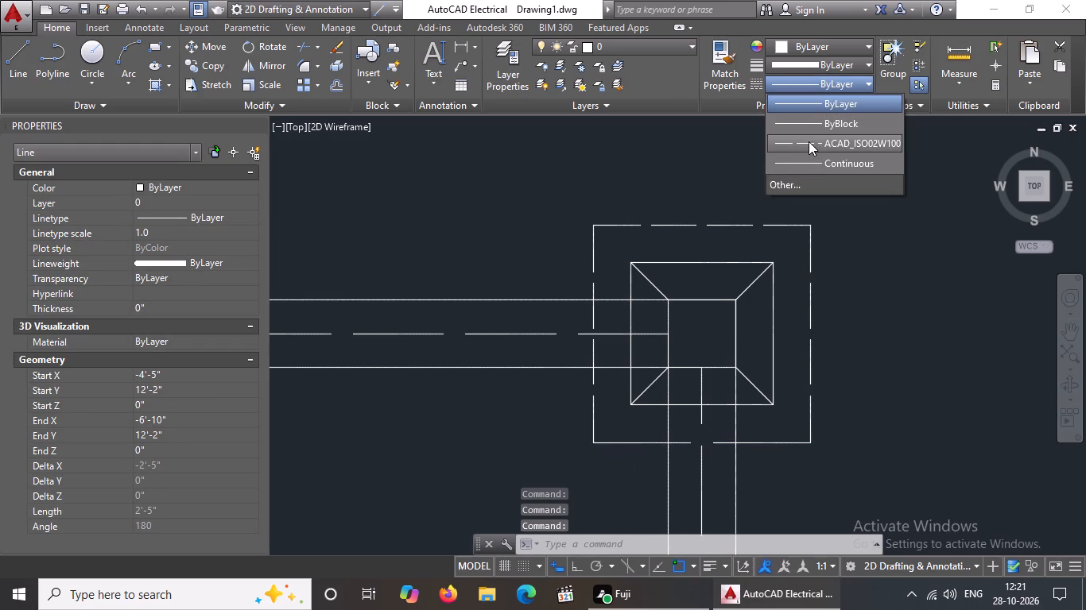
{"action": "left_click", "coordinate": [809, 141]}
{"action": "left_click", "coordinate": [173, 236]}
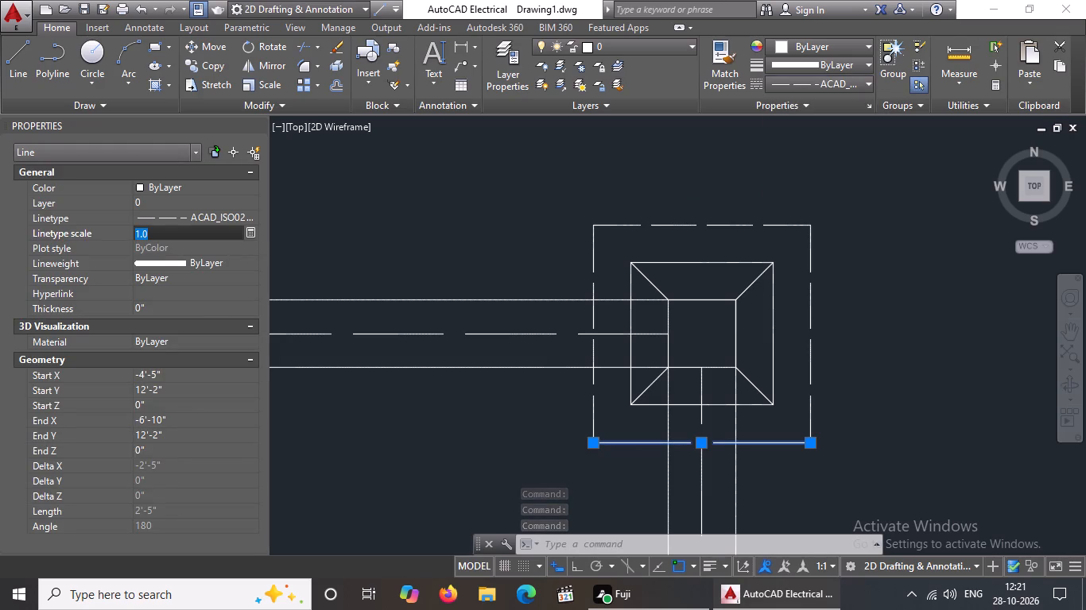
{"action": "key", "text": "BackSpace"}
{"action": "key", "text": "BackSpace"}
{"action": "type", "text": "0.5"}
{"action": "key", "text": "Return"}
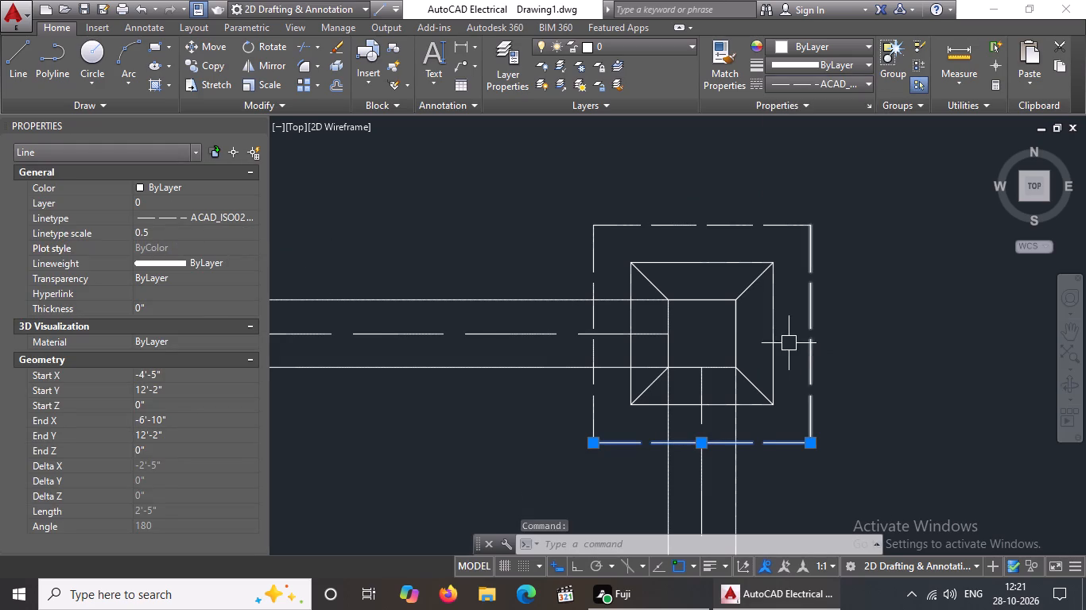
Give the top edge of the outer square of the footing directly below the top-right one the ACAD_ISO02W100 linetype at scale 0.5.
{"action": "scroll", "coordinate": [788, 343], "scroll_direction": "down", "scroll_amount": 5}
{"action": "scroll", "coordinate": [782, 387], "scroll_direction": "up", "scroll_amount": 4}
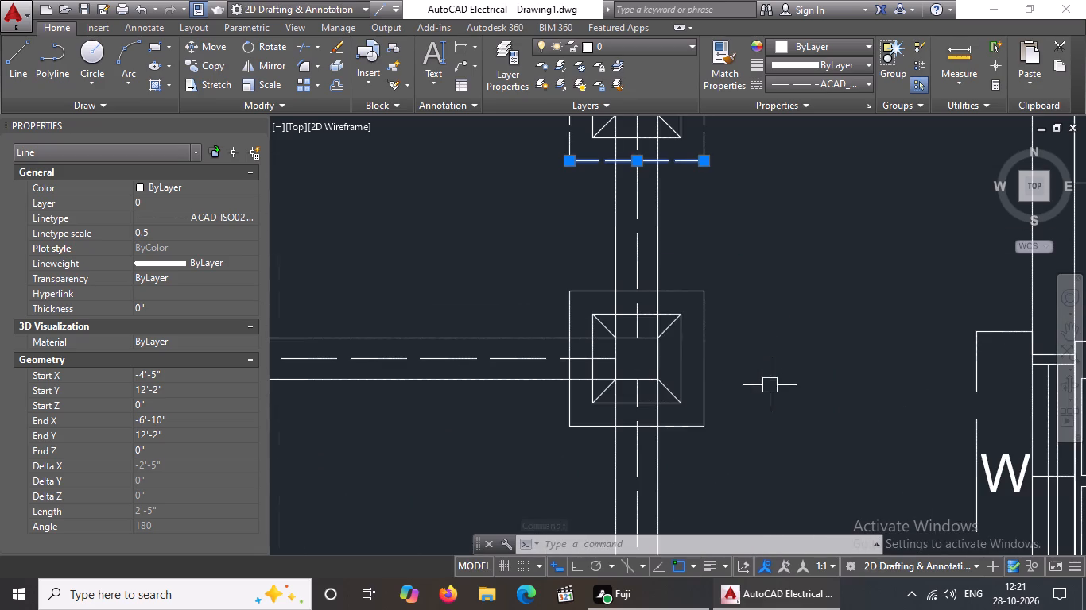
{"action": "left_click", "coordinate": [674, 295]}
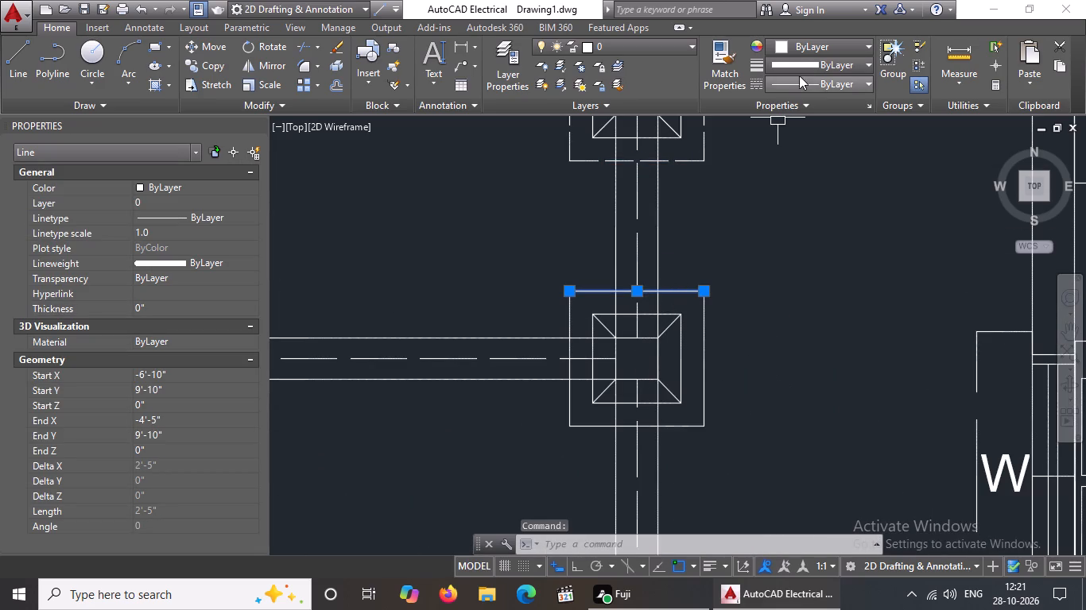
{"action": "left_click", "coordinate": [797, 80]}
{"action": "left_click", "coordinate": [807, 145]}
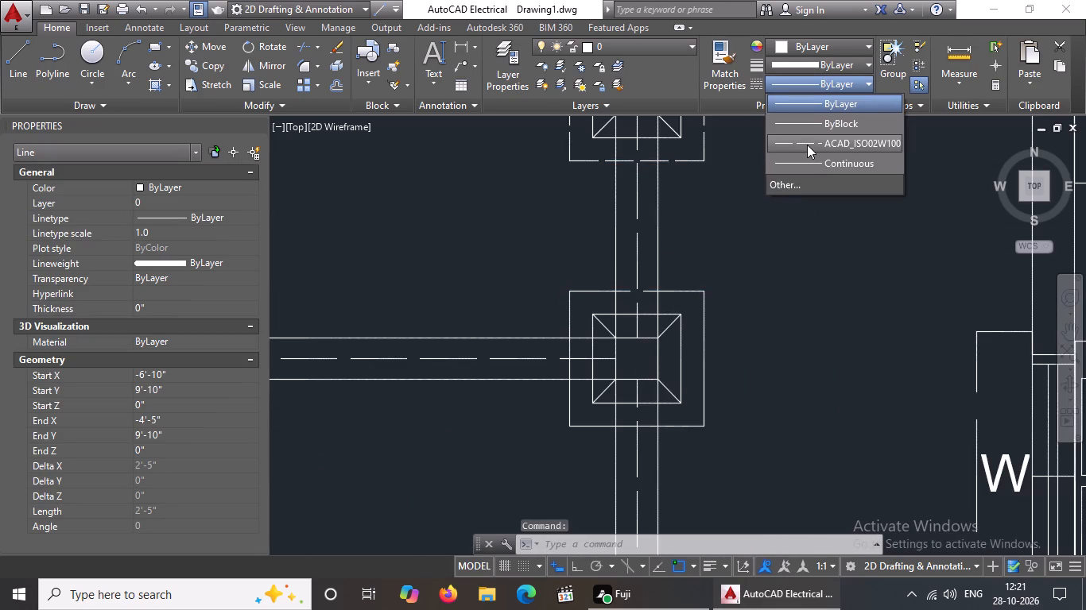
{"action": "left_click", "coordinate": [173, 237]}
{"action": "key", "text": "BackSpace"}
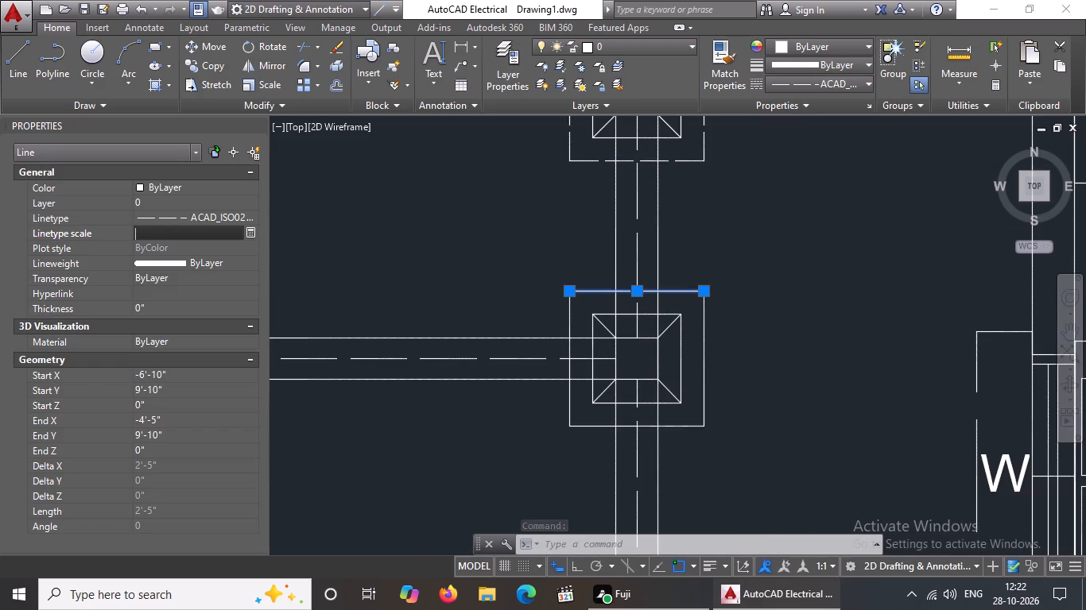
{"action": "key", "text": "BackSpace"}
{"action": "key", "text": "BackSpace"}
{"action": "type", "text": "0.5"}
{"action": "key", "text": "Return"}
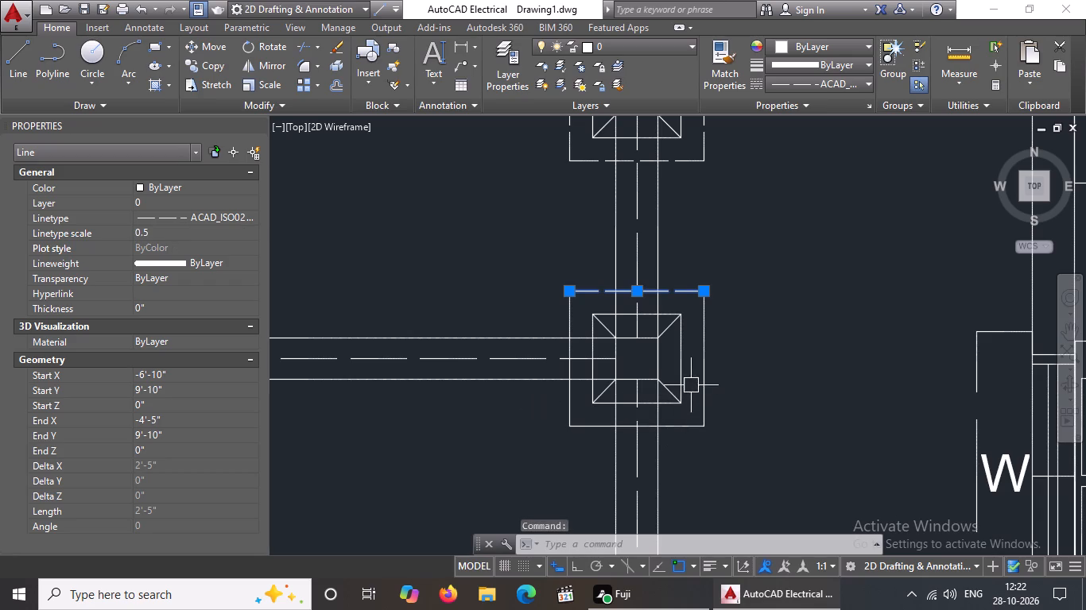
Give the right edge of the outer square of the footing below the top-right one the ACAD_ISO02W100 linetype at scale 0.5.
{"action": "left_click", "coordinate": [709, 366]}
{"action": "left_click", "coordinate": [813, 82]}
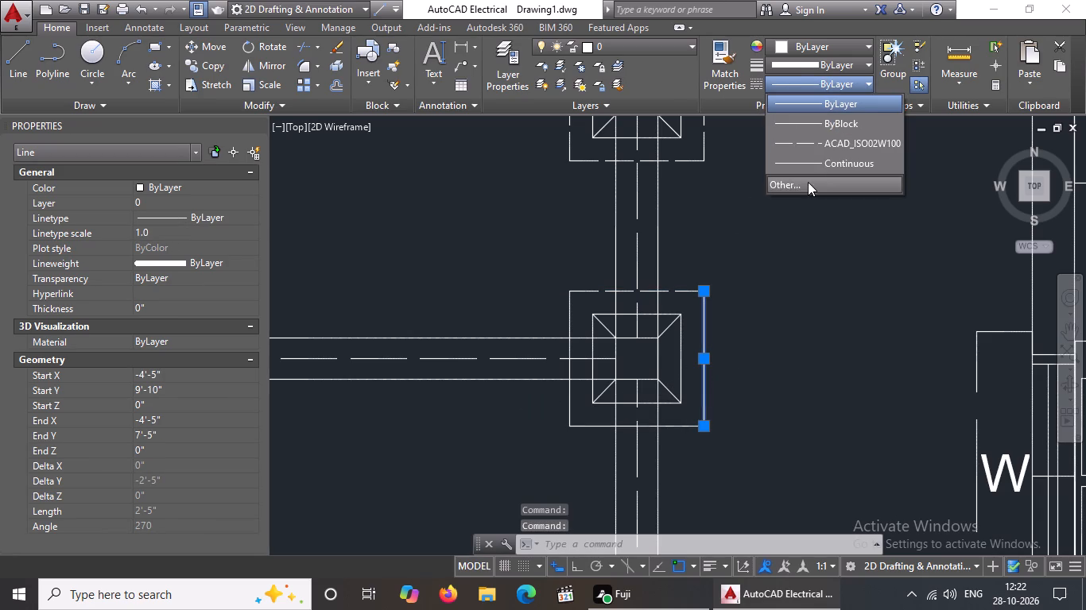
{"action": "left_click", "coordinate": [813, 138]}
{"action": "left_click", "coordinate": [173, 230]}
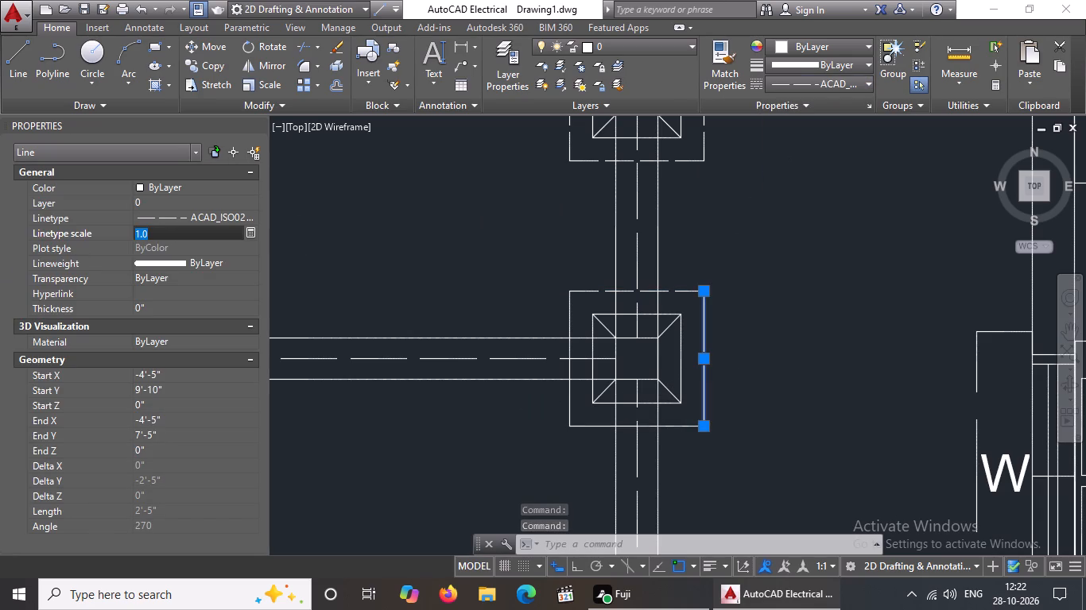
{"action": "key", "text": "BackSpace"}
{"action": "key", "text": "BackSpace"}
{"action": "type", "text": "0.5"}
{"action": "key", "text": "Return"}
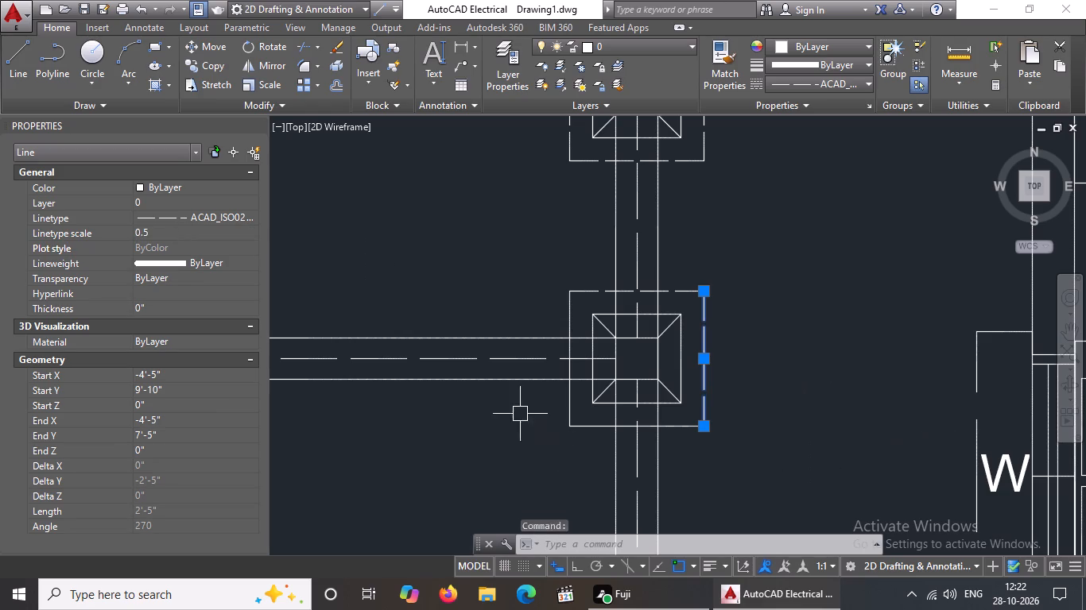
Give the left edge of the outer square of the footing below the top-right one the ACAD_ISO02W100 linetype at scale 0.5.
{"action": "left_click", "coordinate": [568, 388]}
{"action": "left_click", "coordinate": [803, 83]}
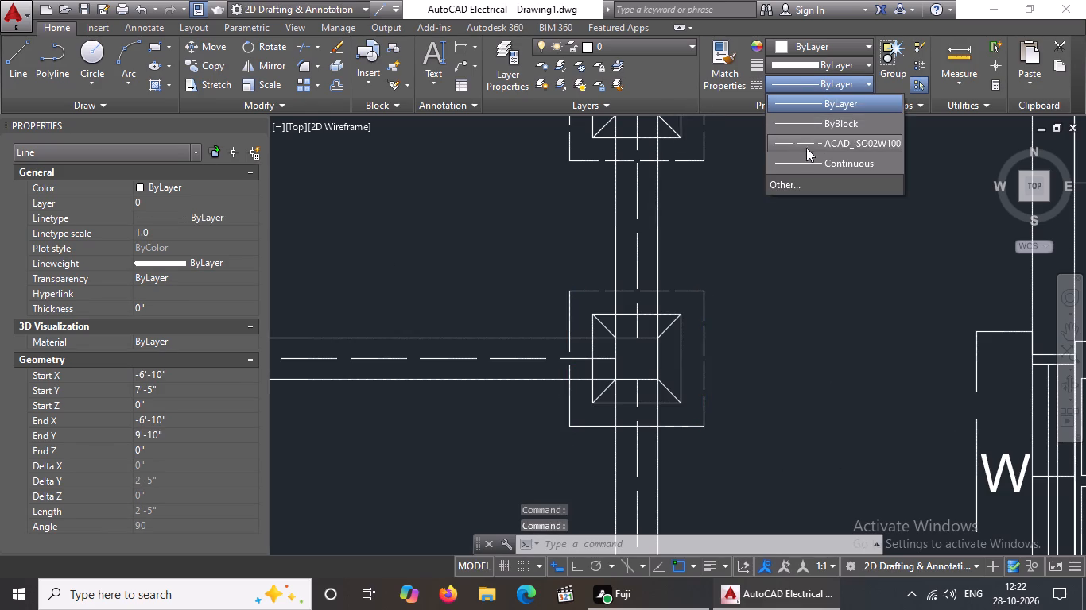
{"action": "left_click", "coordinate": [808, 141]}
{"action": "left_click", "coordinate": [161, 226]}
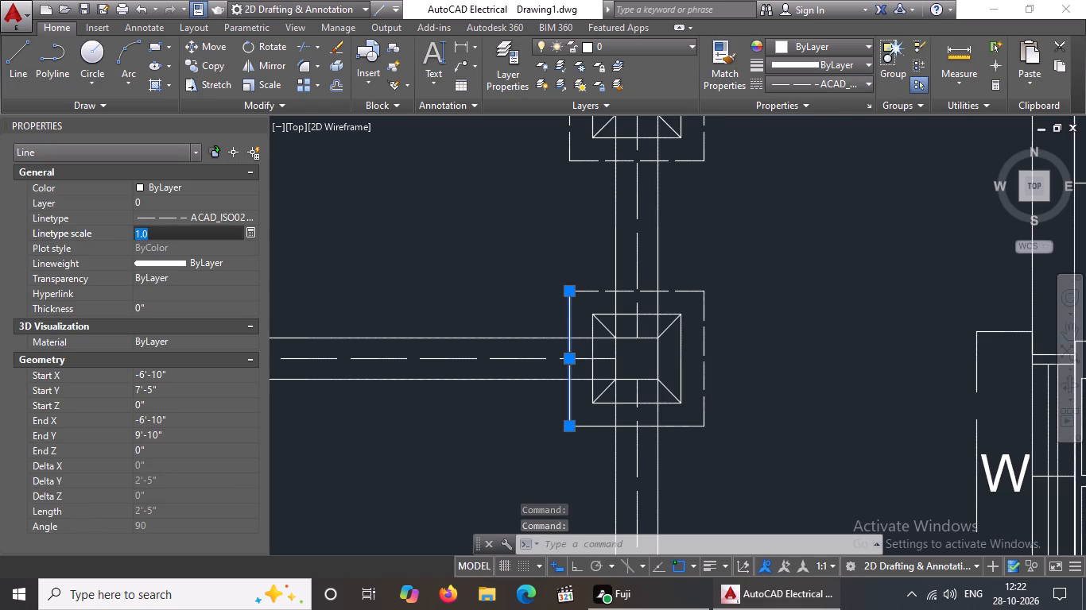
{"action": "key", "text": "BackSpace"}
{"action": "key", "text": "BackSpace"}
{"action": "type", "text": "0.5"}
{"action": "key", "text": "Return"}
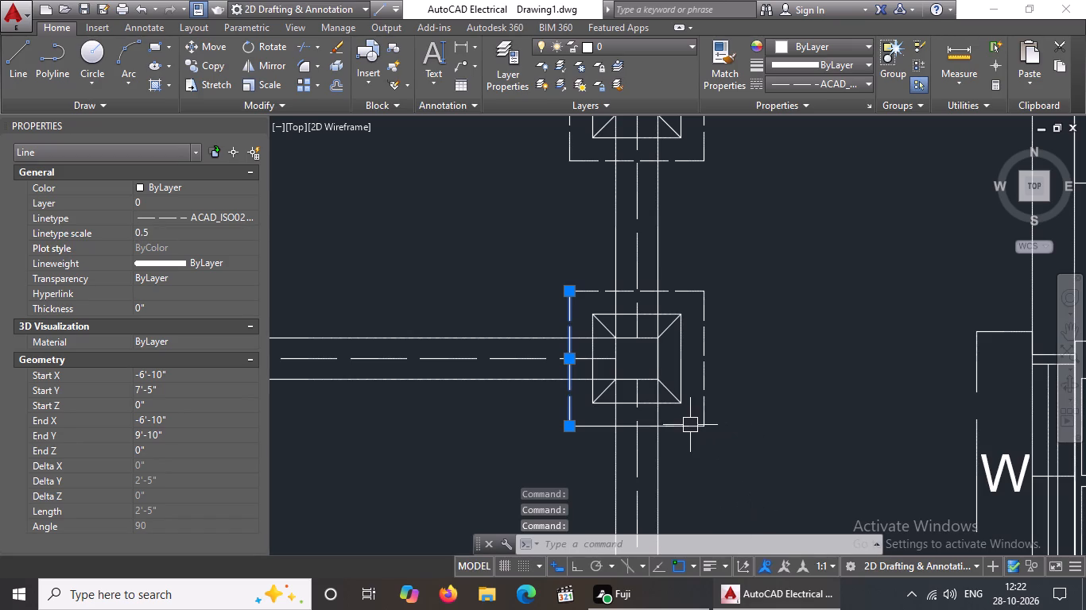
Give the bottom edge of the outer square of the footing below the top-right one the ACAD_ISO02W100 linetype at scale 0.5.
{"action": "left_click", "coordinate": [689, 425]}
{"action": "left_click", "coordinate": [806, 84]}
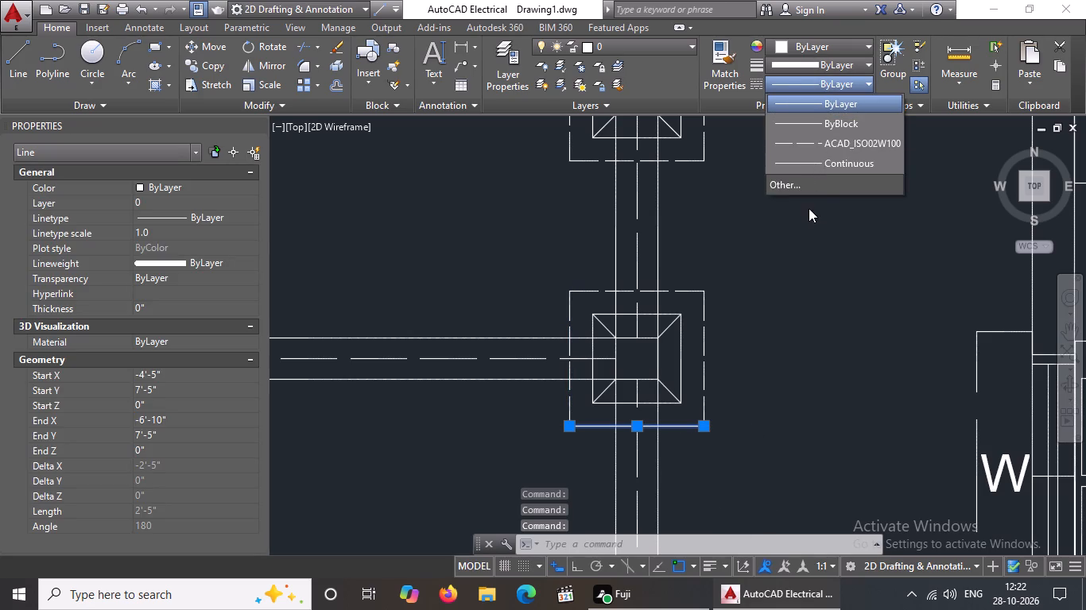
{"action": "left_click", "coordinate": [820, 141]}
{"action": "left_click", "coordinate": [189, 235]}
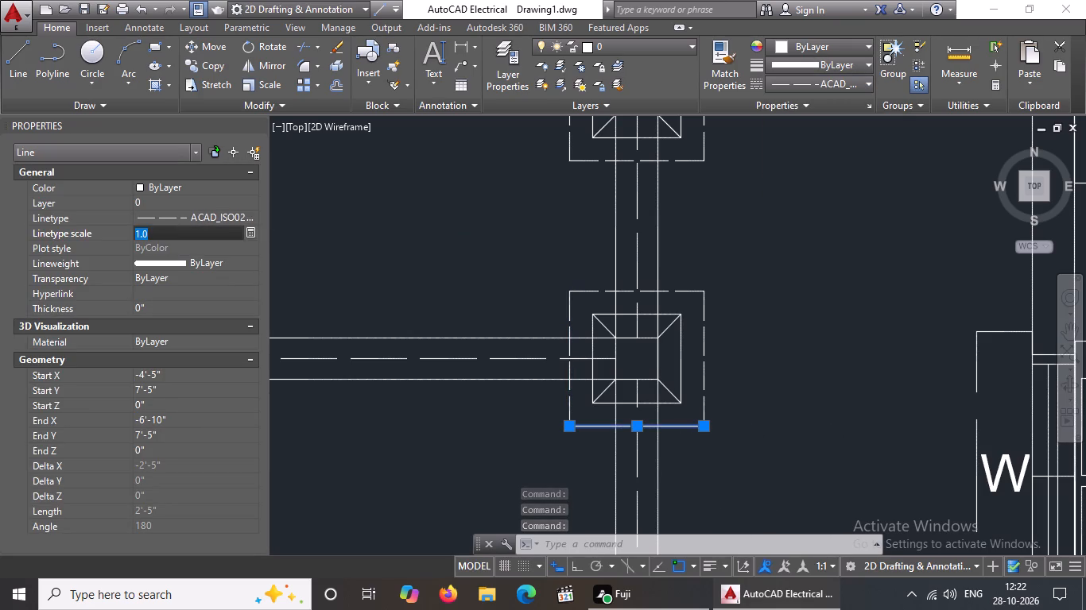
{"action": "key", "text": "BackSpace"}
{"action": "key", "text": "BackSpace"}
{"action": "type", "text": "0.5"}
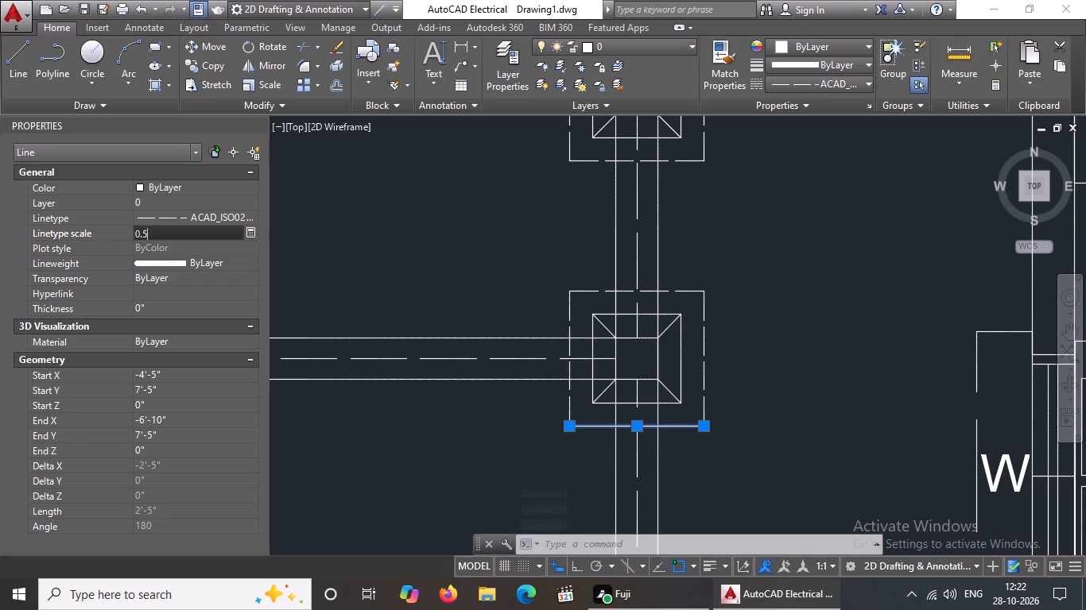
{"action": "key", "text": "Return"}
Give the top edge of the outer square of the middle column's second footing from the top the ACAD_ISO02W100 linetype at scale 0.5.
{"action": "scroll", "coordinate": [499, 364], "scroll_direction": "down", "scroll_amount": 4}
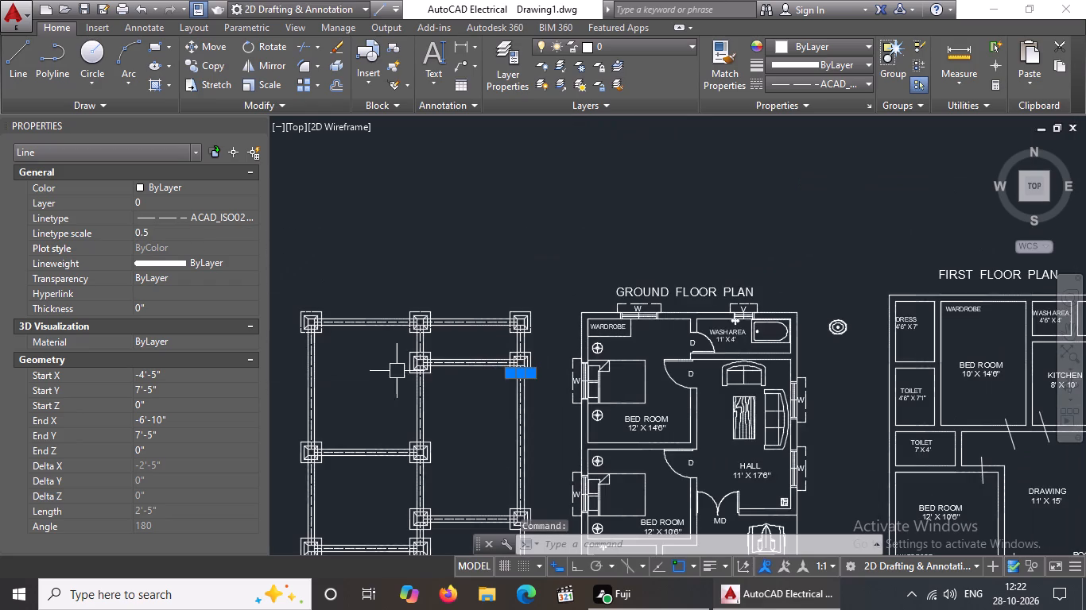
{"action": "scroll", "coordinate": [395, 371], "scroll_direction": "up", "scroll_amount": 3}
{"action": "scroll", "coordinate": [500, 284], "scroll_direction": "up", "scroll_amount": 2}
{"action": "left_click", "coordinate": [409, 328]}
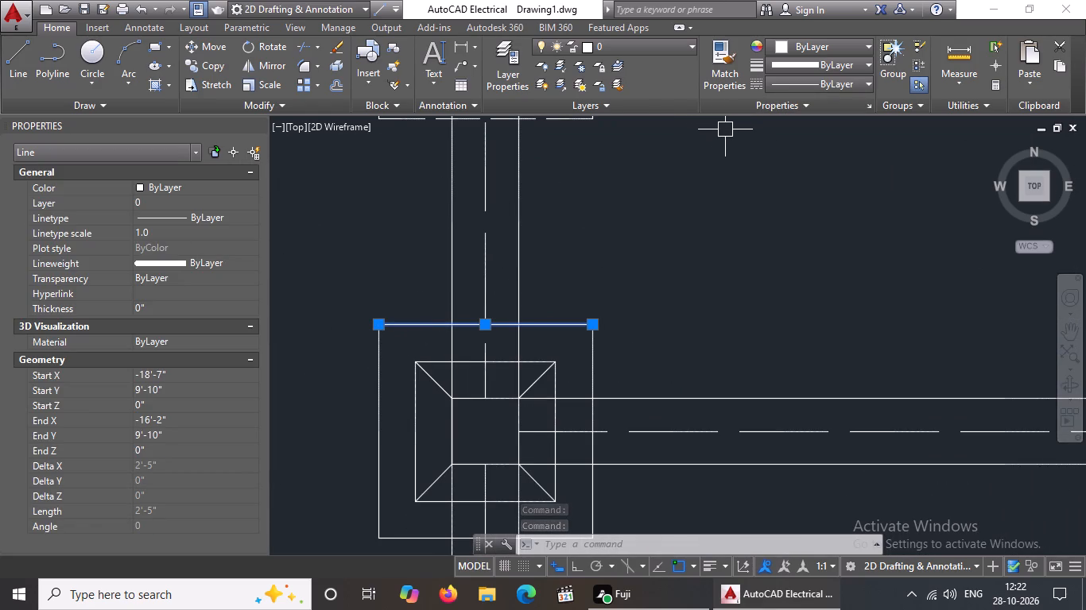
{"action": "left_click", "coordinate": [821, 79]}
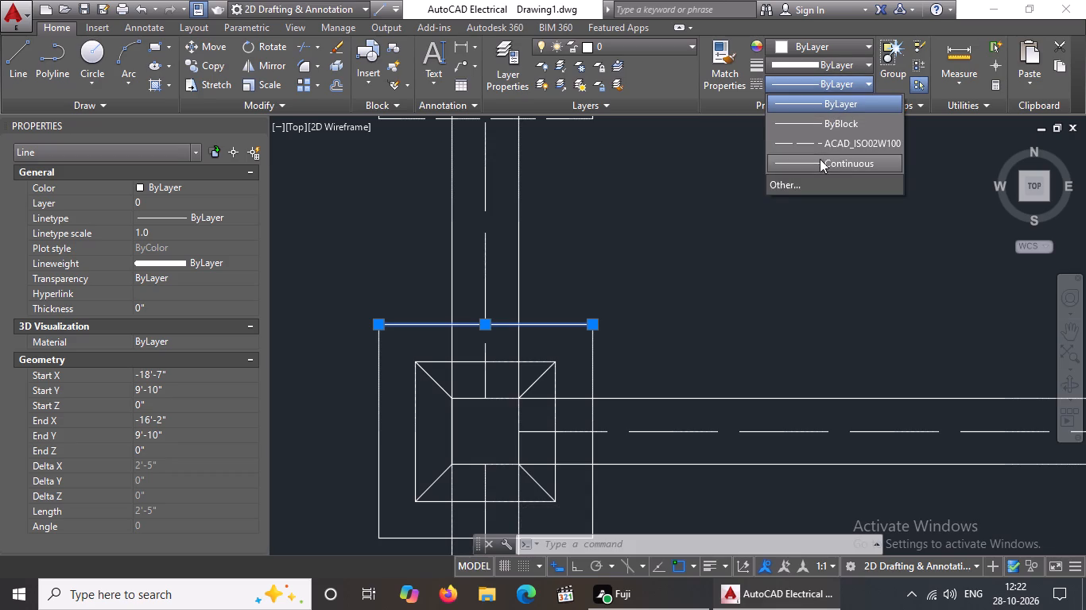
{"action": "left_click", "coordinate": [824, 137]}
{"action": "left_click", "coordinate": [169, 233]}
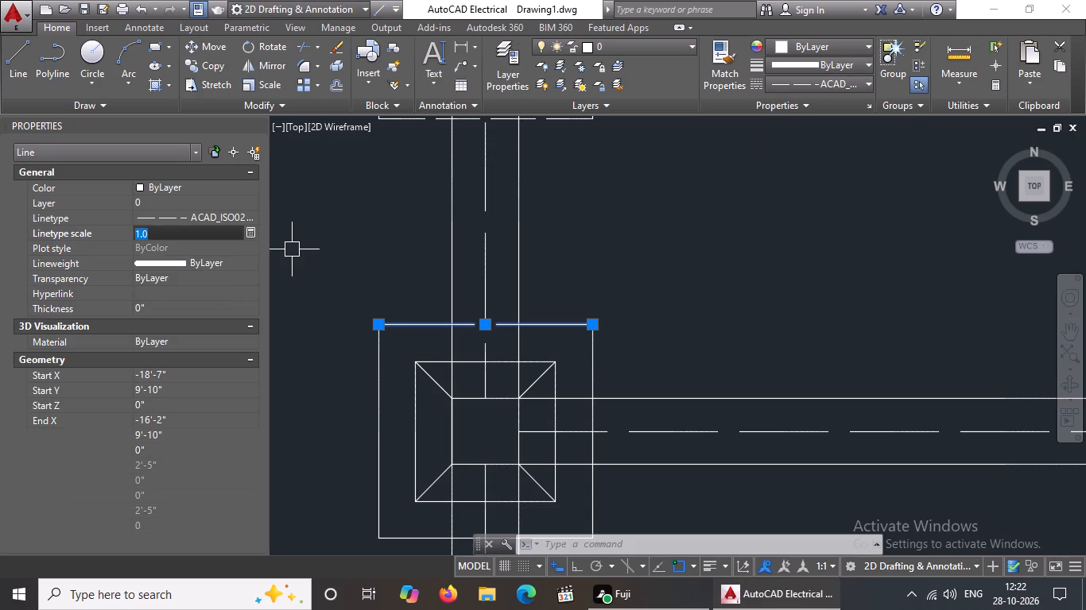
{"action": "key", "text": "BackSpace"}
{"action": "key", "text": "BackSpace"}
{"action": "type", "text": "0.5"}
{"action": "key", "text": "Return"}
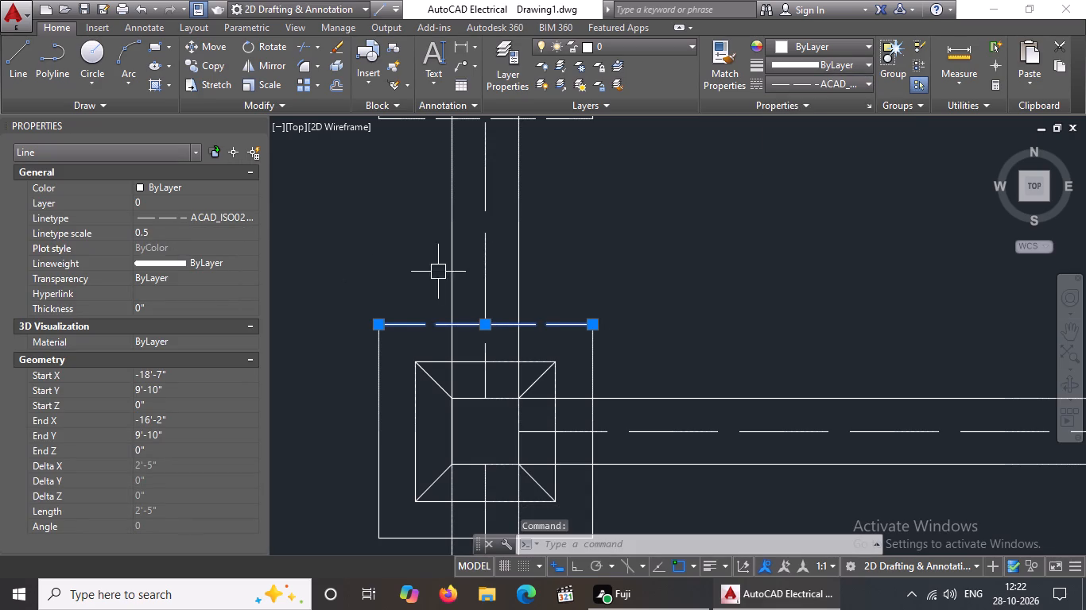
Give the right edge of the outer square of the middle column's second footing the ACAD_ISO02W100 linetype at scale 0.5.
{"action": "left_click", "coordinate": [594, 361]}
{"action": "left_click", "coordinate": [806, 79]}
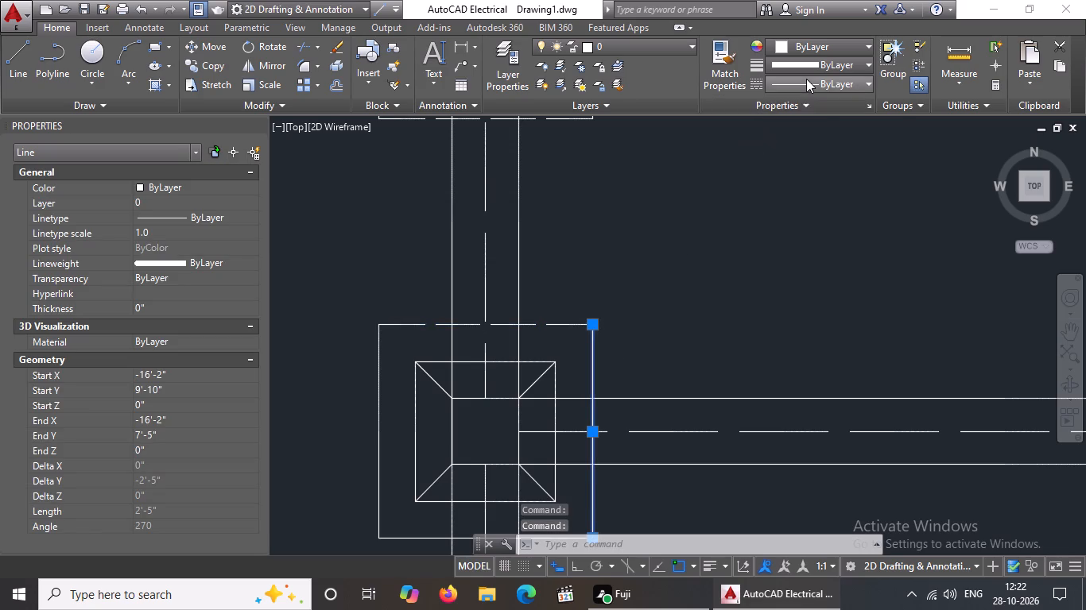
{"action": "left_click", "coordinate": [802, 145]}
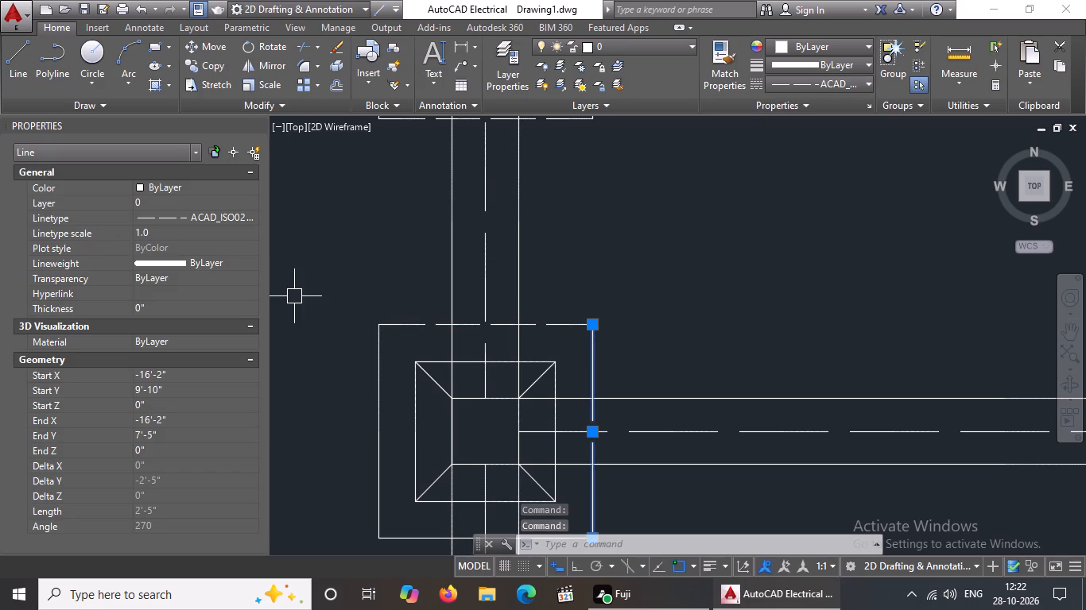
{"action": "left_click", "coordinate": [161, 233]}
{"action": "key", "text": "BackSpace"}
{"action": "key", "text": "BackSpace"}
{"action": "type", "text": "0.5"}
{"action": "key", "text": "Return"}
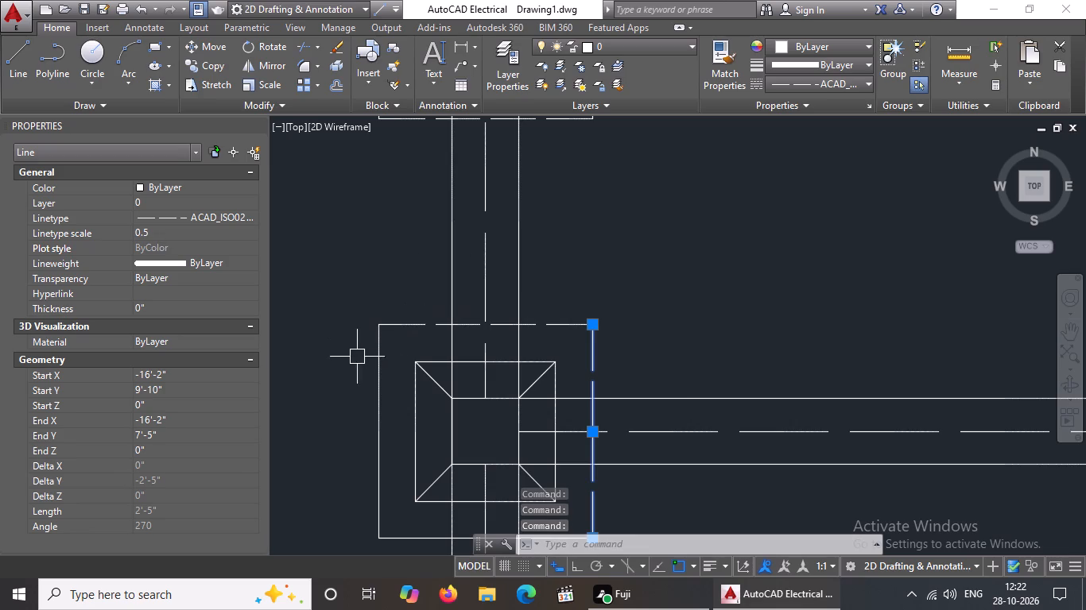
Give the left edge of the outer square of the middle column's second footing the ACAD_ISO02W100 linetype at scale 0.5.
{"action": "left_click", "coordinate": [380, 357]}
{"action": "scroll", "coordinate": [413, 343], "scroll_direction": "down", "scroll_amount": 3}
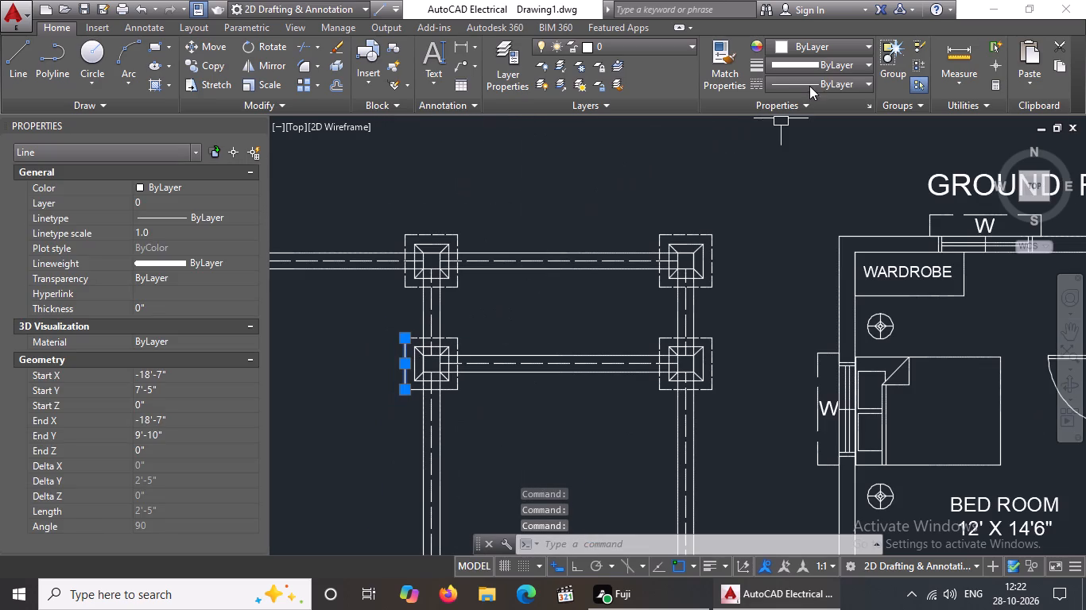
{"action": "left_click", "coordinate": [810, 84]}
{"action": "left_click", "coordinate": [812, 142]}
{"action": "left_click_drag", "start_coordinate": [173, 220], "coordinate": [173, 230]}
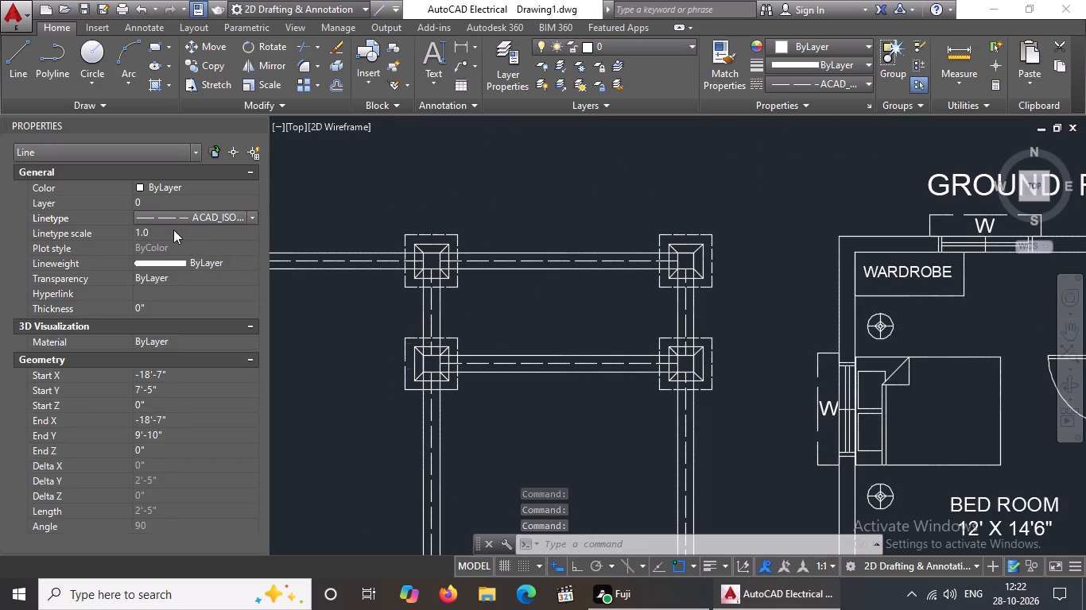
{"action": "left_click_drag", "start_coordinate": [173, 230], "coordinate": [173, 229]}
{"action": "left_click", "coordinate": [173, 230]}
{"action": "key", "text": "BackSpace"}
{"action": "key", "text": "BackSpace"}
{"action": "type", "text": "0.5"}
{"action": "key", "text": "Return"}
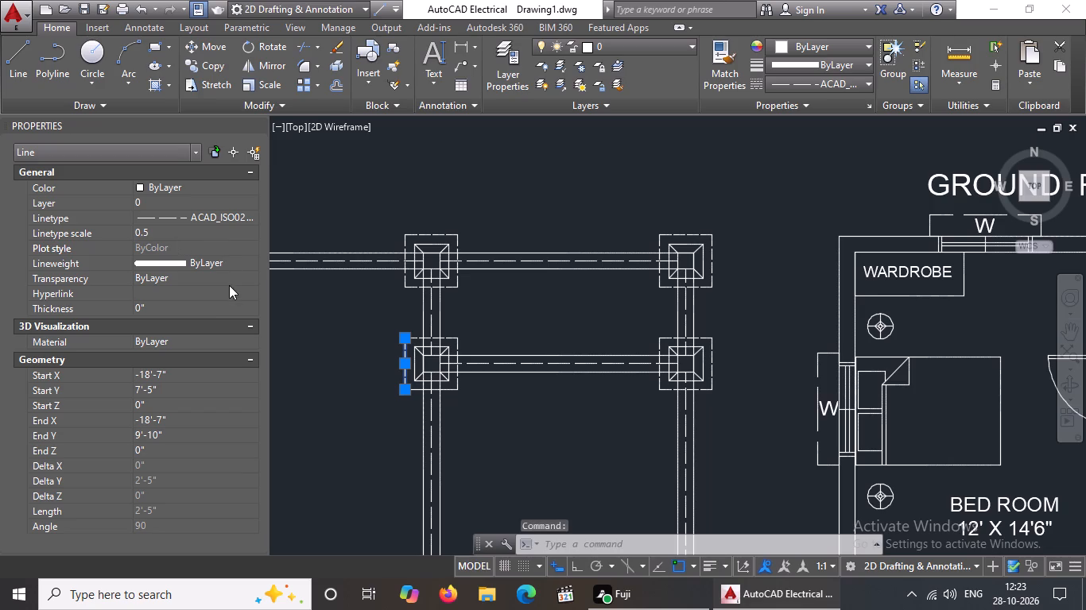
Give the bottom edge of the outer square of the middle column's second footing the ACAD_ISO02W100 linetype at scale 0.5.
{"action": "scroll", "coordinate": [422, 383], "scroll_direction": "up", "scroll_amount": 3}
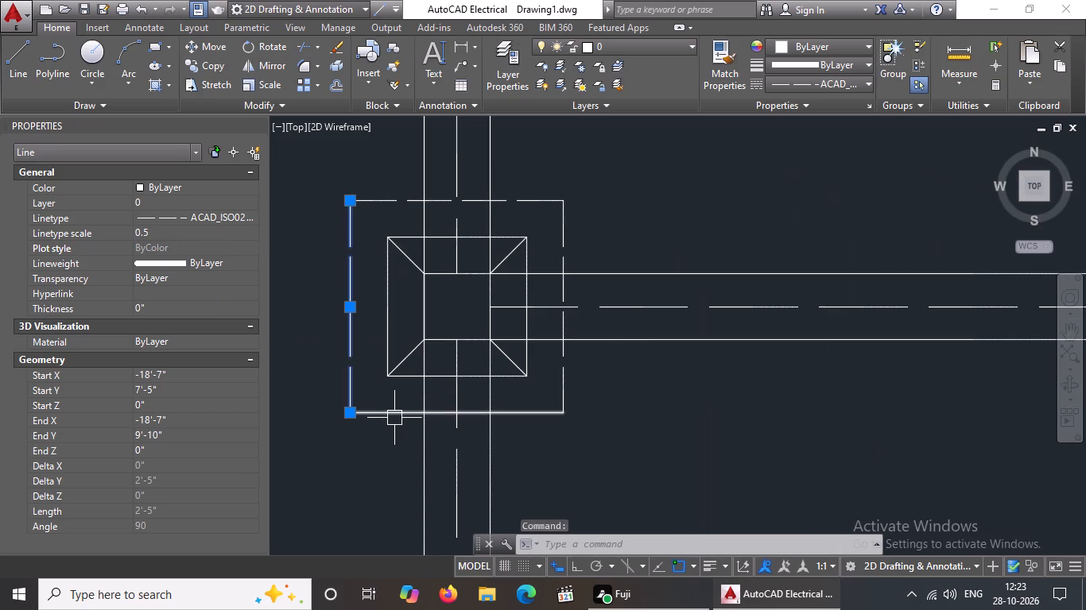
{"action": "left_click", "coordinate": [394, 418]}
{"action": "left_click", "coordinate": [791, 84]}
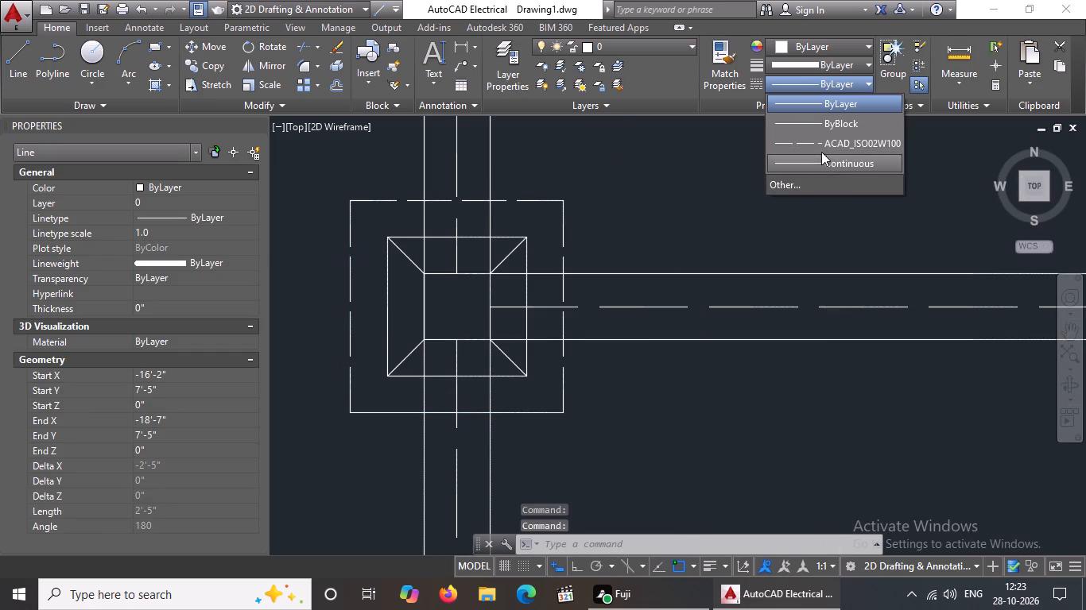
{"action": "left_click", "coordinate": [823, 147]}
{"action": "left_click", "coordinate": [179, 237]}
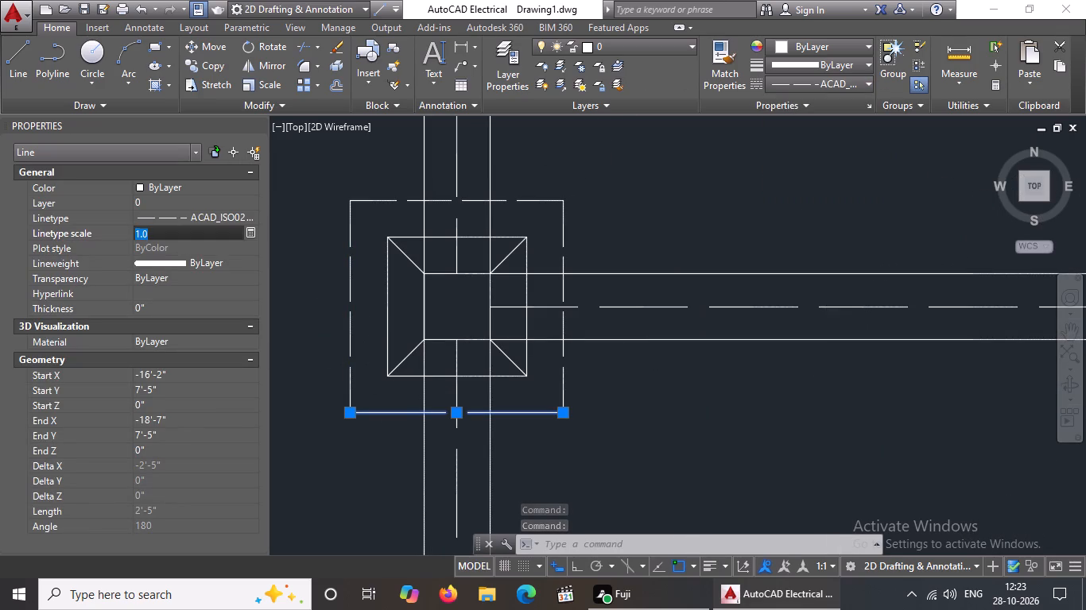
{"action": "key", "text": "BackSpace"}
{"action": "key", "text": "BackSpace"}
{"action": "key", "text": "BackSpace"}
{"action": "type", "text": "0.5"}
{"action": "key", "text": "Return"}
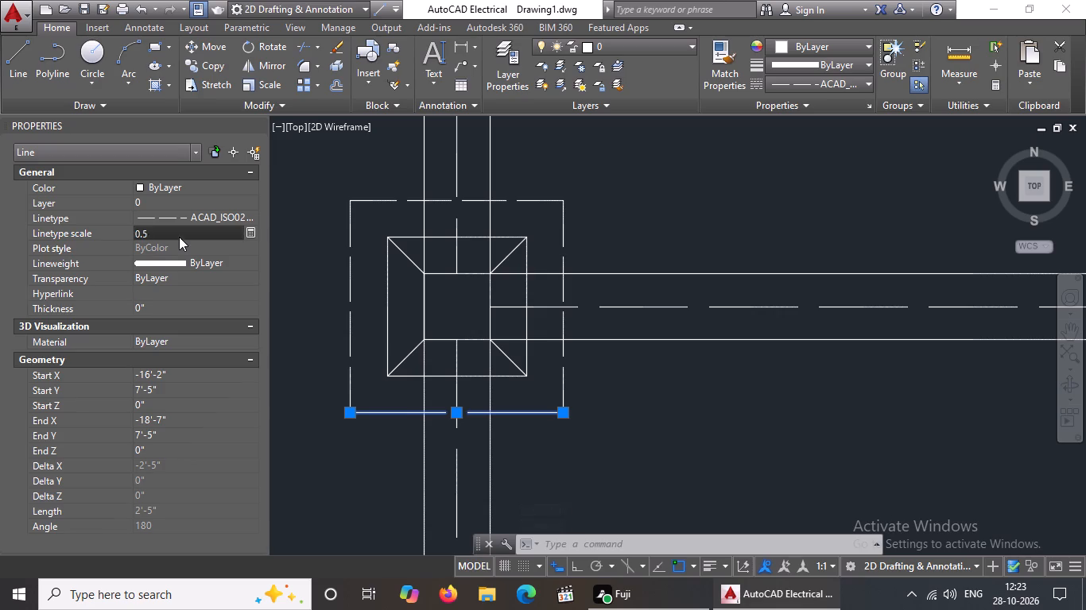
Give the top edge of the outer square of the middle column's third footing from the top the ACAD_ISO02W100 linetype at scale 0.5.
{"action": "scroll", "coordinate": [611, 363], "scroll_direction": "down", "scroll_amount": 5}
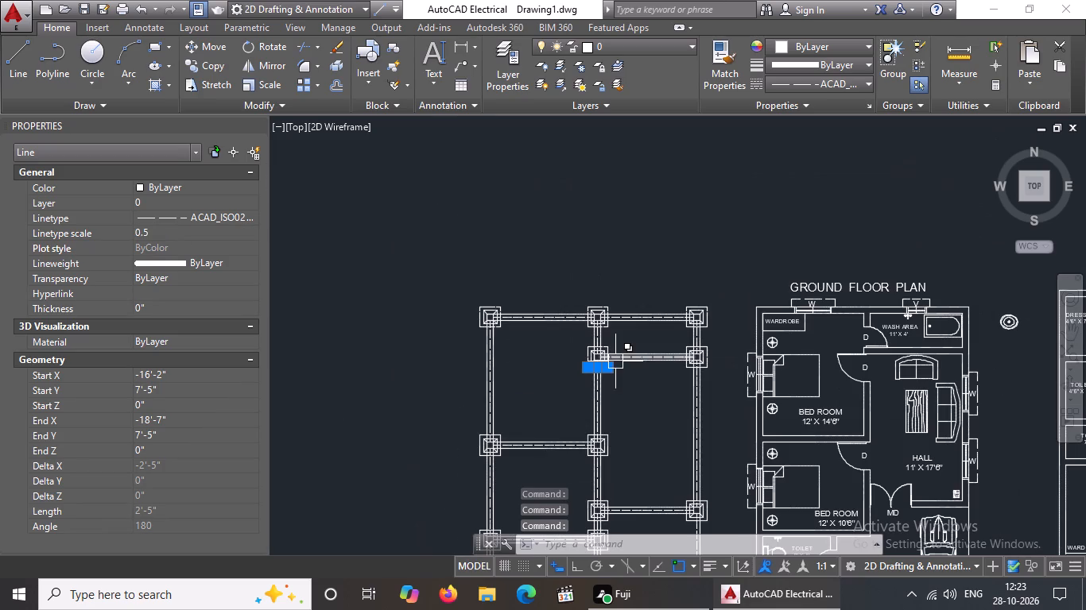
{"action": "scroll", "coordinate": [600, 446], "scroll_direction": "up", "scroll_amount": 4}
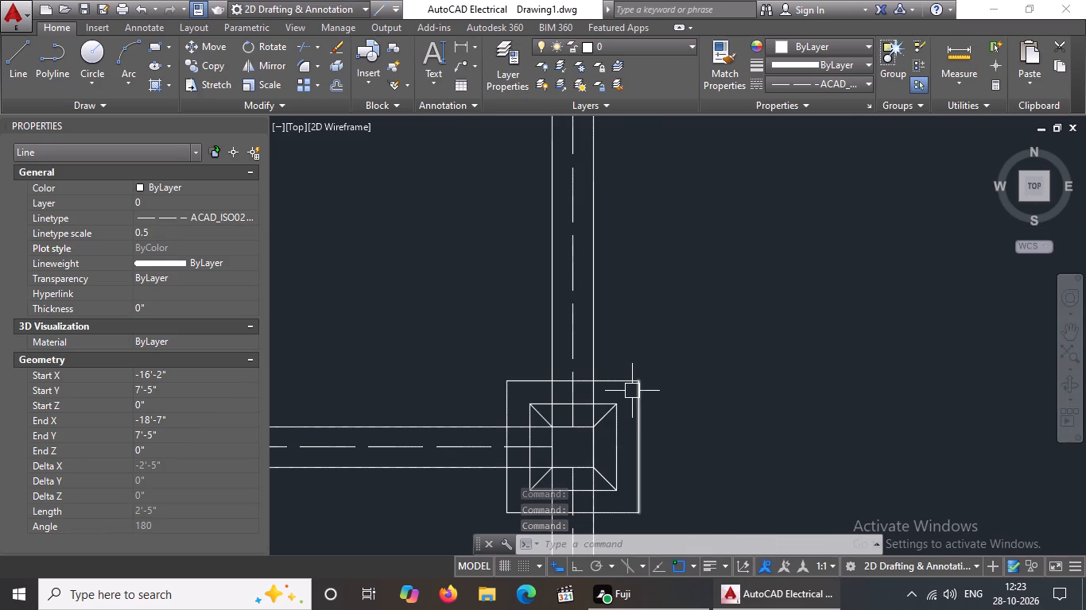
{"action": "left_click", "coordinate": [630, 384]}
{"action": "left_click", "coordinate": [789, 79]}
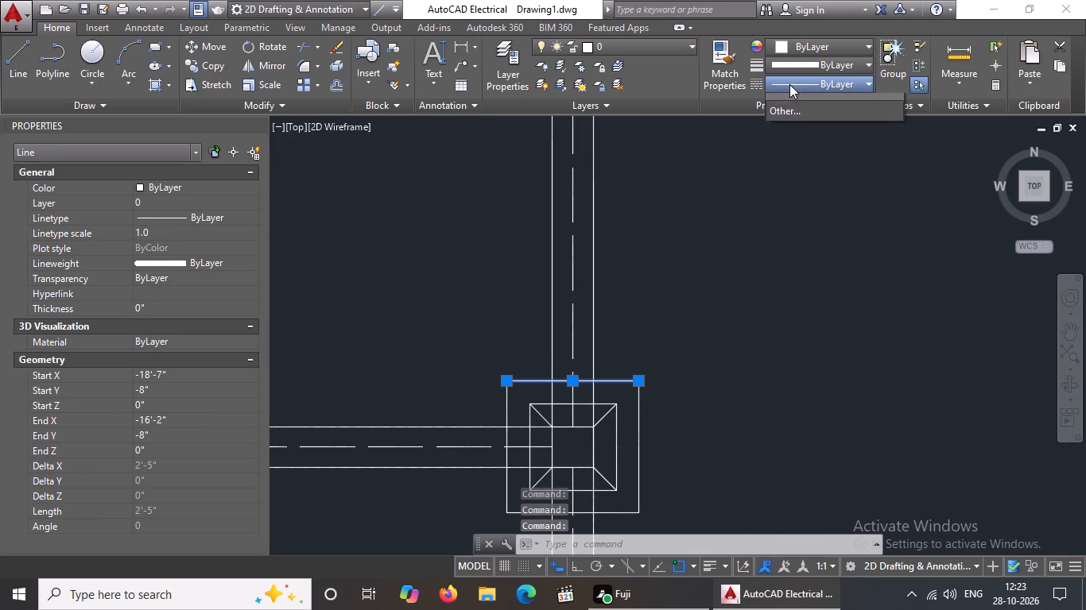
{"action": "left_click", "coordinate": [792, 141]}
{"action": "left_click", "coordinate": [173, 230]}
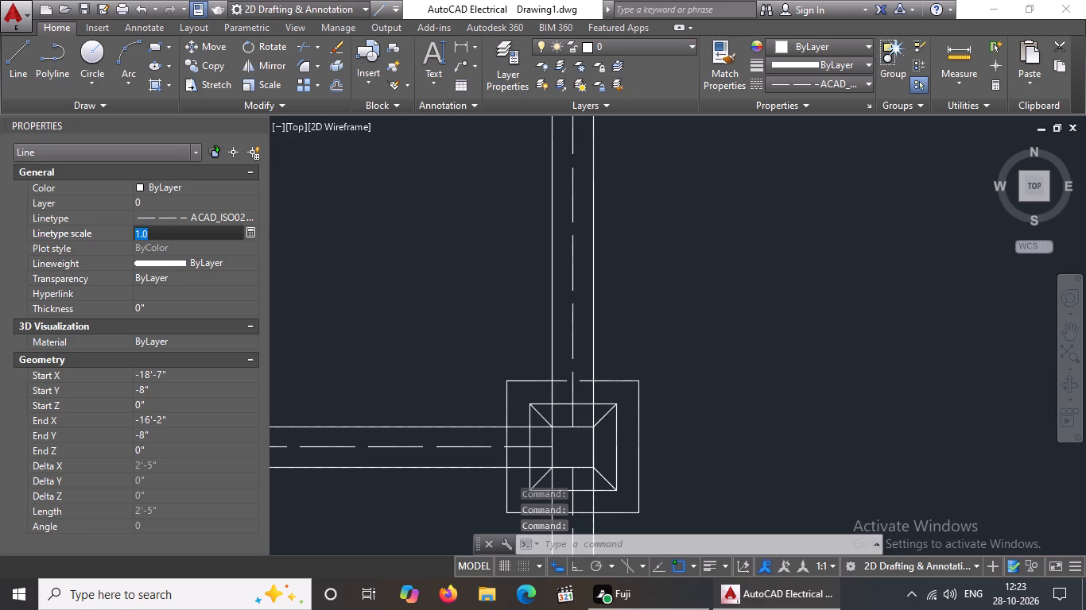
{"action": "key", "text": "BackSpace"}
{"action": "key", "text": "BackSpace"}
{"action": "type", "text": "0.5"}
{"action": "key", "text": "Return"}
{"action": "key", "text": "Escape"}
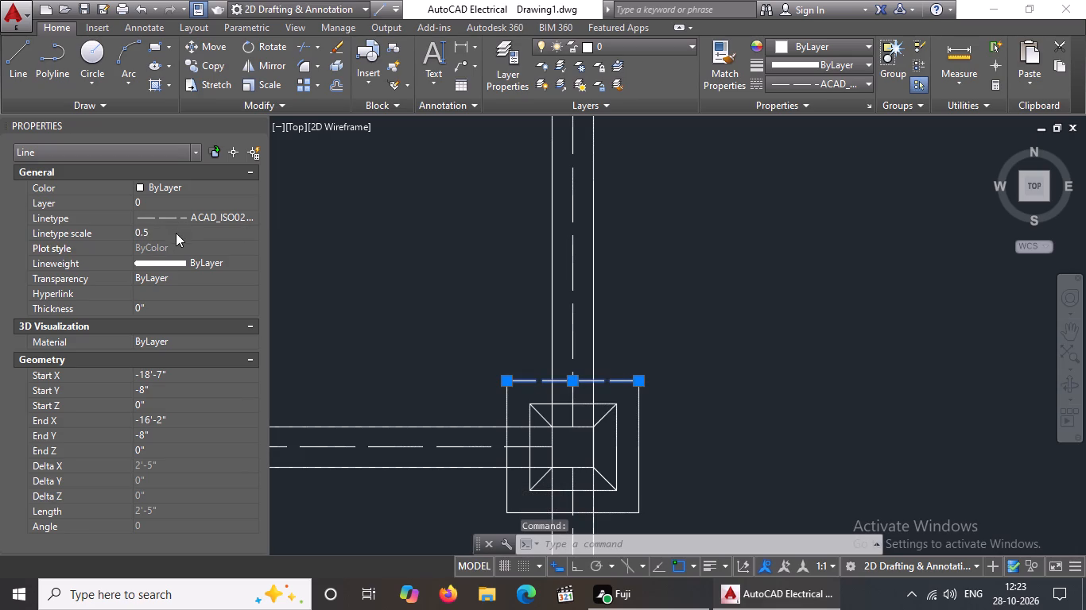
{"action": "key", "text": "Escape"}
Give the left edge of the outer square of the middle column's third footing the ACAD_ISO02W100 linetype at scale 0.5.
{"action": "left_click", "coordinate": [504, 407]}
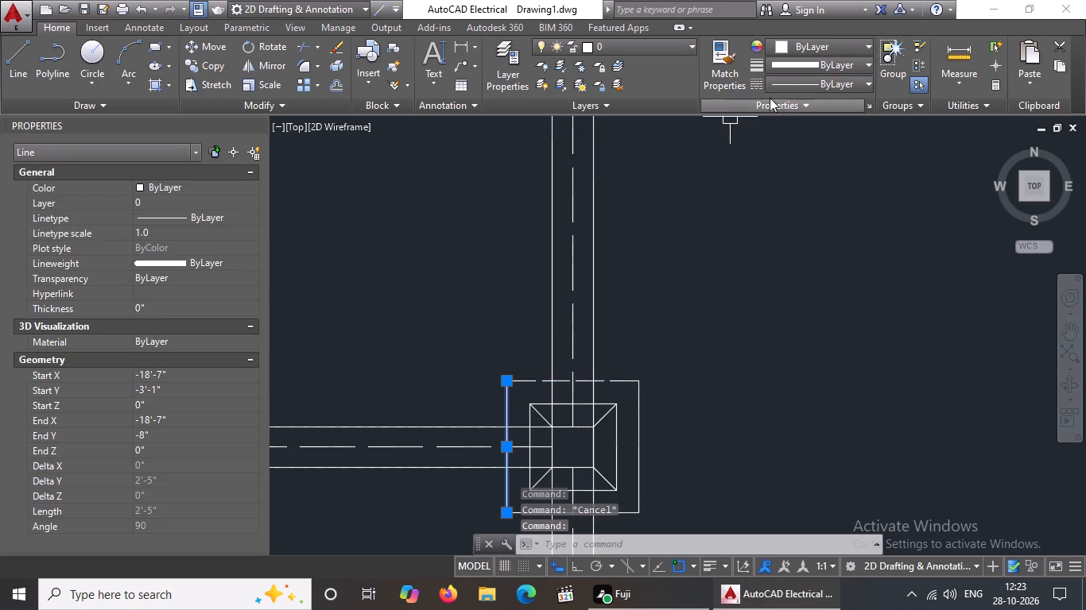
{"action": "left_click", "coordinate": [806, 82]}
{"action": "left_click", "coordinate": [837, 146]}
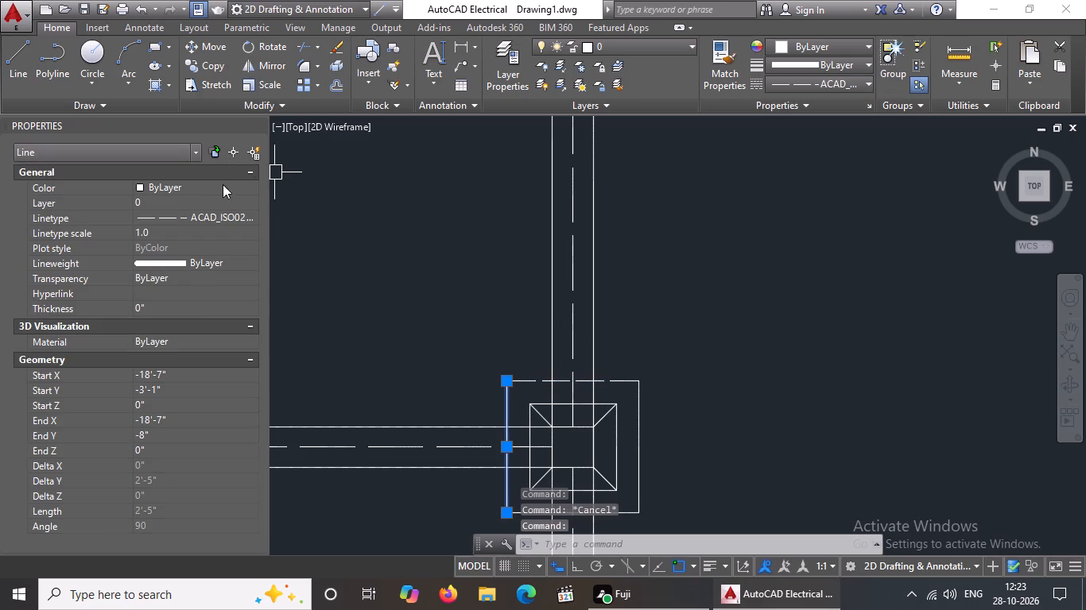
{"action": "left_click", "coordinate": [171, 234]}
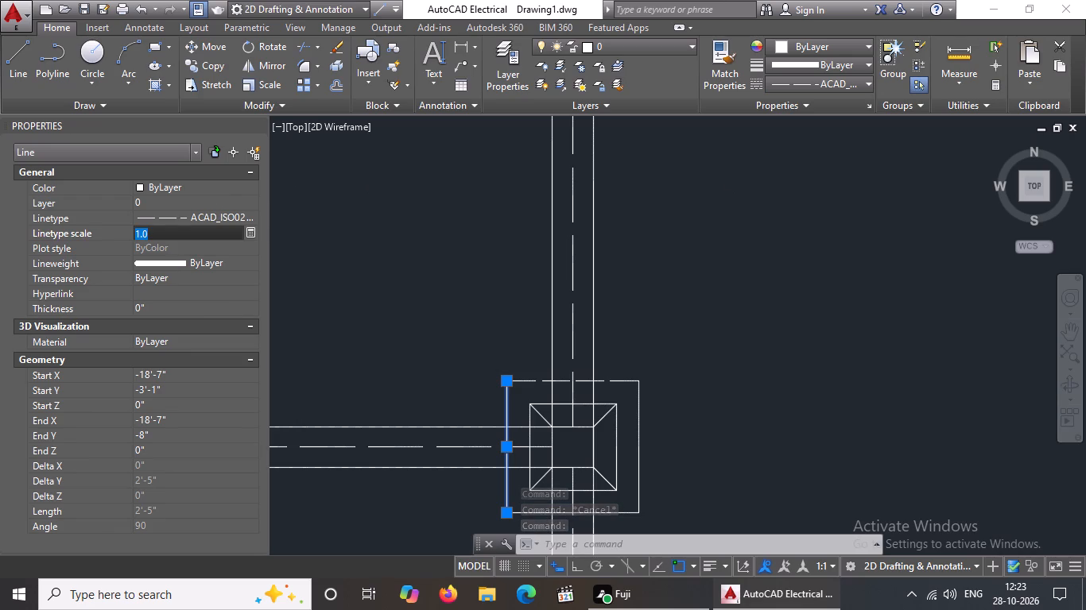
{"action": "key", "text": "BackSpace"}
{"action": "key", "text": "BackSpace"}
{"action": "key", "text": "BackSpace"}
{"action": "key", "text": "BackSpace"}
{"action": "key", "text": "BackSpace"}
{"action": "type", "text": "0.5"}
{"action": "key", "text": "Return"}
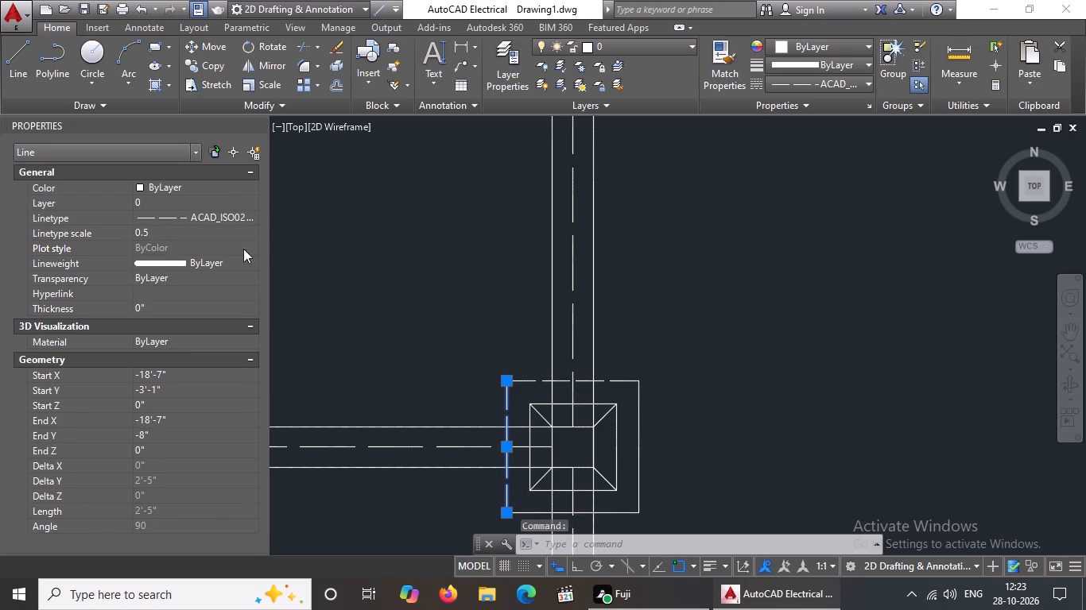
{"action": "key", "text": "Escape"}
Give the right edge of the outer square of the middle column's third footing the ACAD_ISO02W100 linetype at scale 0.5.
{"action": "left_click", "coordinate": [645, 436]}
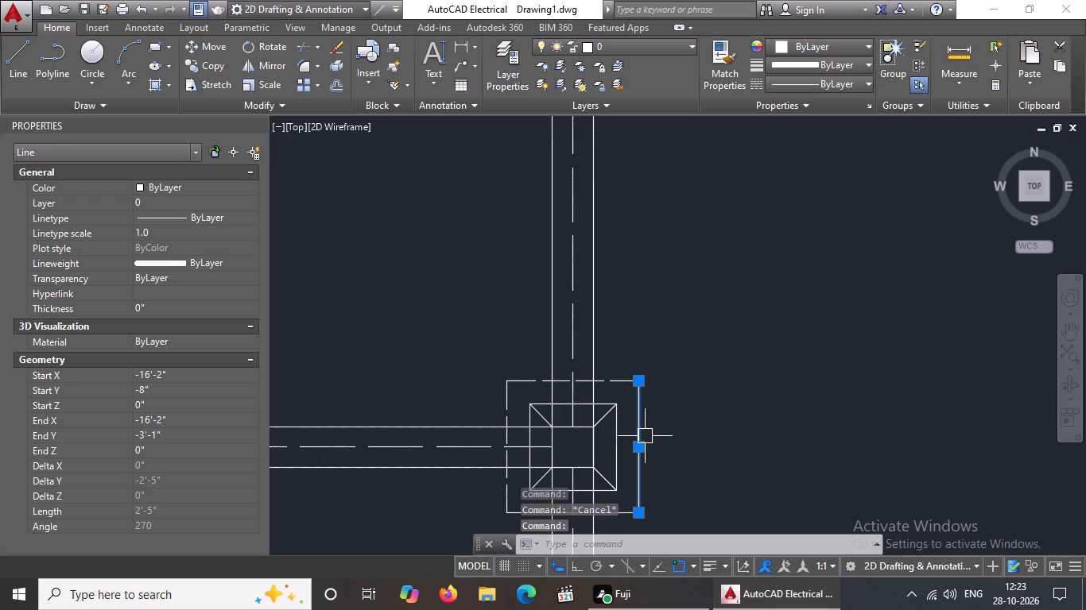
{"action": "left_click", "coordinate": [833, 84]}
{"action": "left_click", "coordinate": [819, 142]}
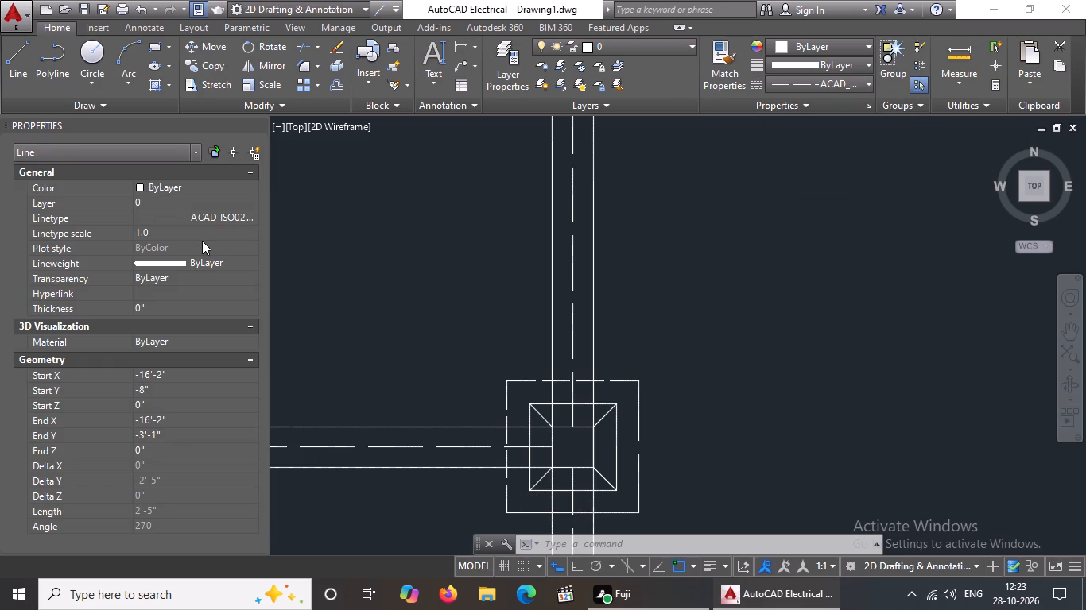
{"action": "left_click", "coordinate": [199, 236]}
{"action": "key", "text": "BackSpace"}
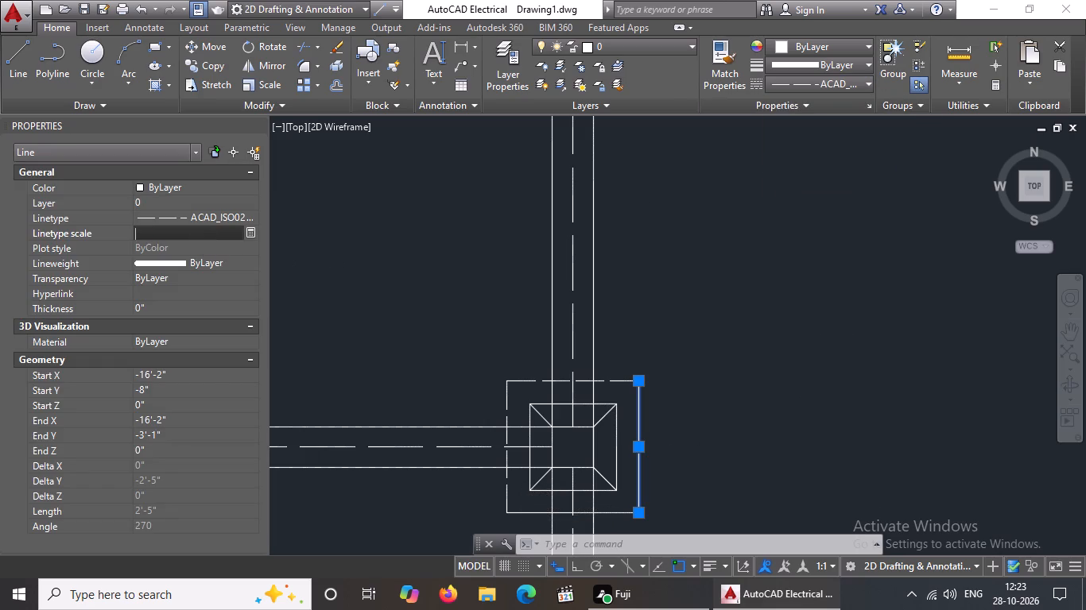
{"action": "key", "text": "BackSpace"}
{"action": "type", "text": "0.5"}
{"action": "key", "text": "Return"}
Give the bottom edge of the outer square of the middle column's third footing the ACAD_ISO02W100 linetype at scale 0.5.
{"action": "scroll", "coordinate": [597, 306], "scroll_direction": "down", "scroll_amount": 1}
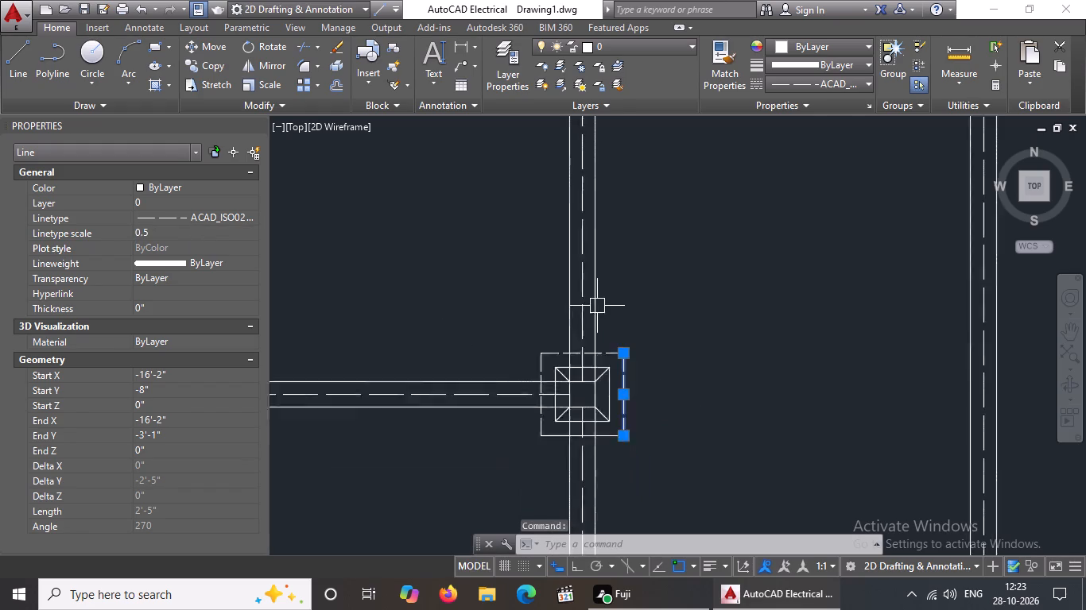
{"action": "scroll", "coordinate": [597, 306], "scroll_direction": "down", "scroll_amount": 1}
{"action": "scroll", "coordinate": [568, 396], "scroll_direction": "up", "scroll_amount": 3}
{"action": "left_click", "coordinate": [570, 365]}
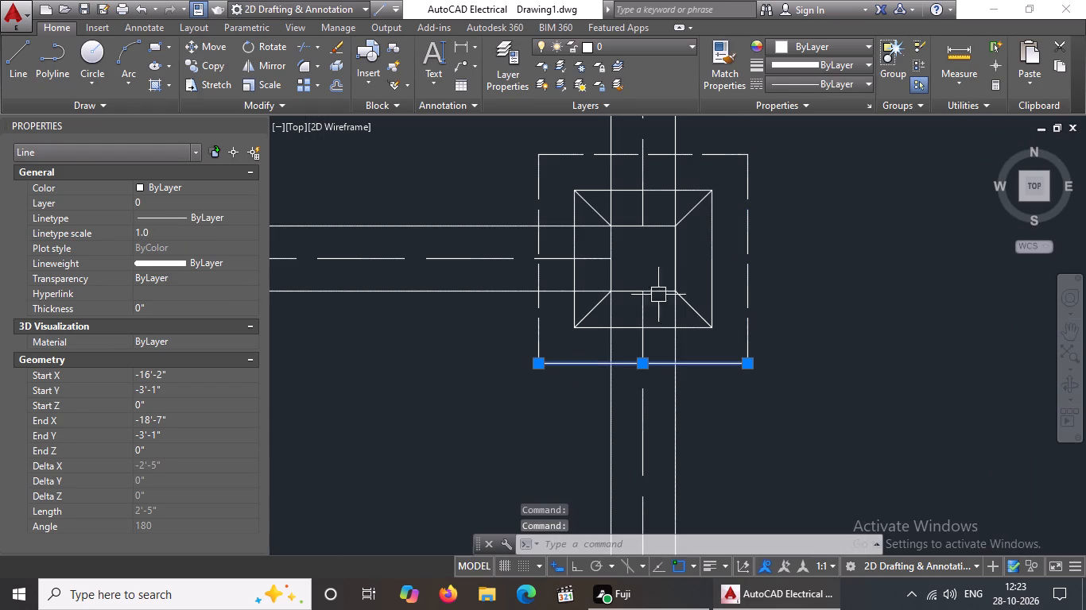
{"action": "left_click", "coordinate": [822, 85]}
{"action": "left_click", "coordinate": [802, 141]}
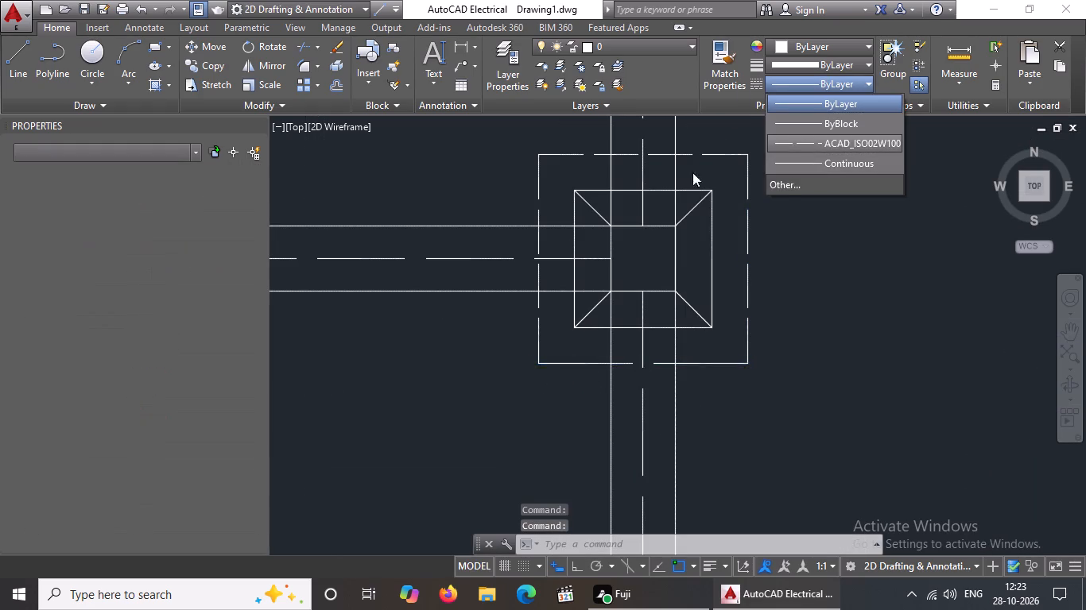
{"action": "left_click", "coordinate": [153, 234]}
{"action": "key", "text": "BackSpace"}
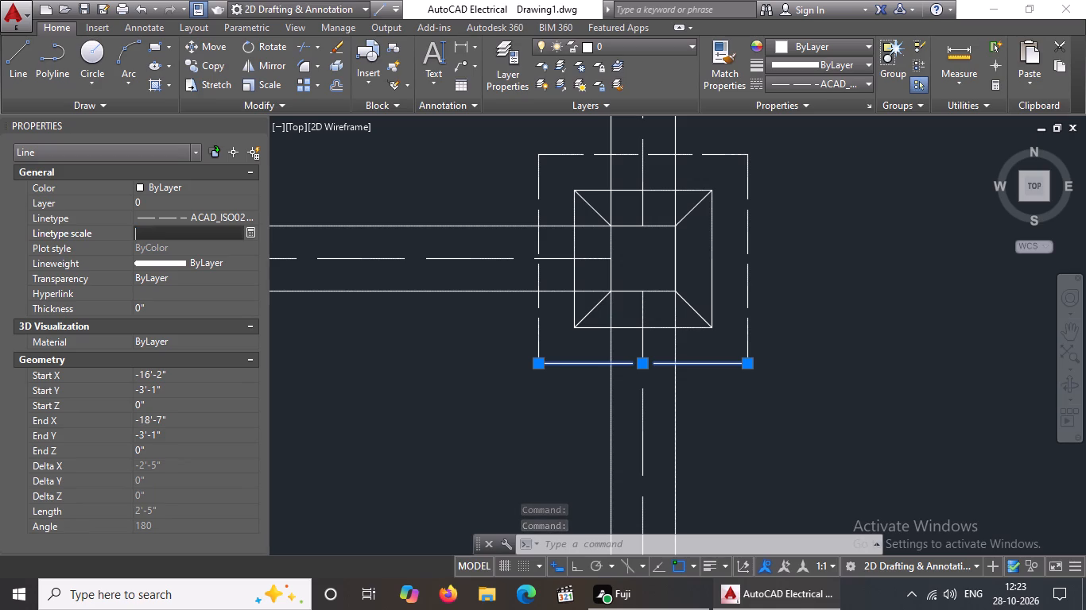
{"action": "key", "text": "BackSpace"}
{"action": "type", "text": "0.5"}
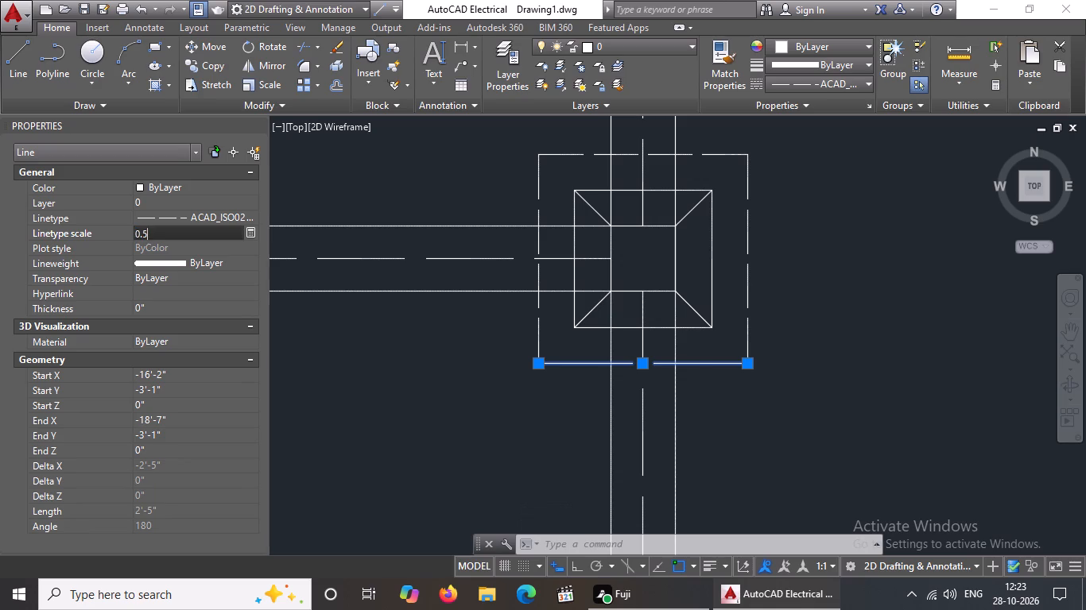
{"action": "key", "text": "Return"}
Give the top edge of the outer square of the left column's second footing from the top the ACAD_ISO02W100 linetype at scale 0.5.
{"action": "scroll", "coordinate": [682, 310], "scroll_direction": "down", "scroll_amount": 6}
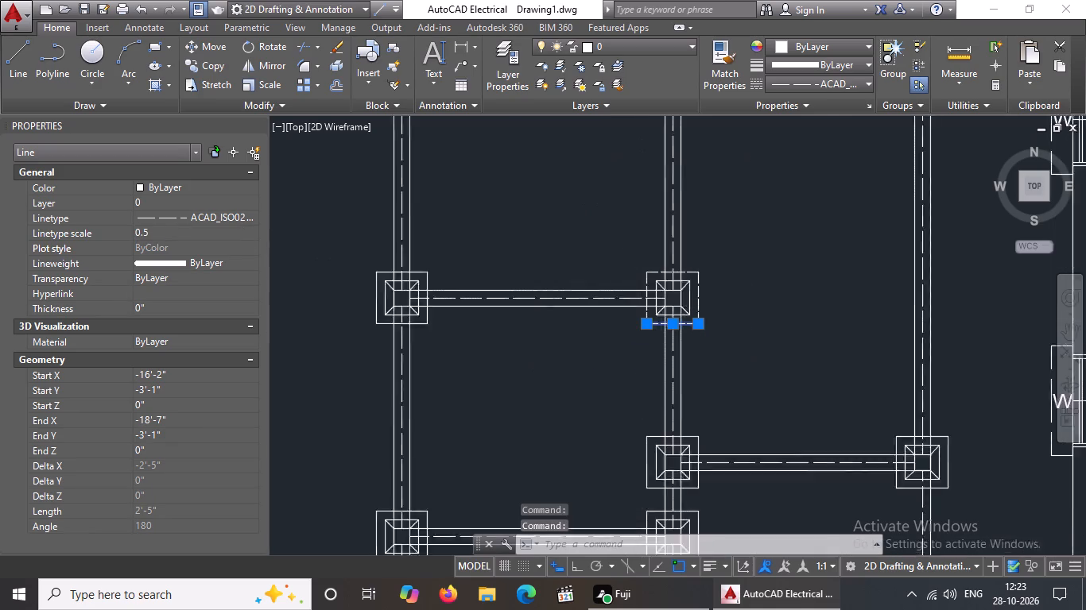
{"action": "scroll", "coordinate": [492, 308], "scroll_direction": "up", "scroll_amount": 5}
{"action": "scroll", "coordinate": [492, 308], "scroll_direction": "down", "scroll_amount": 5}
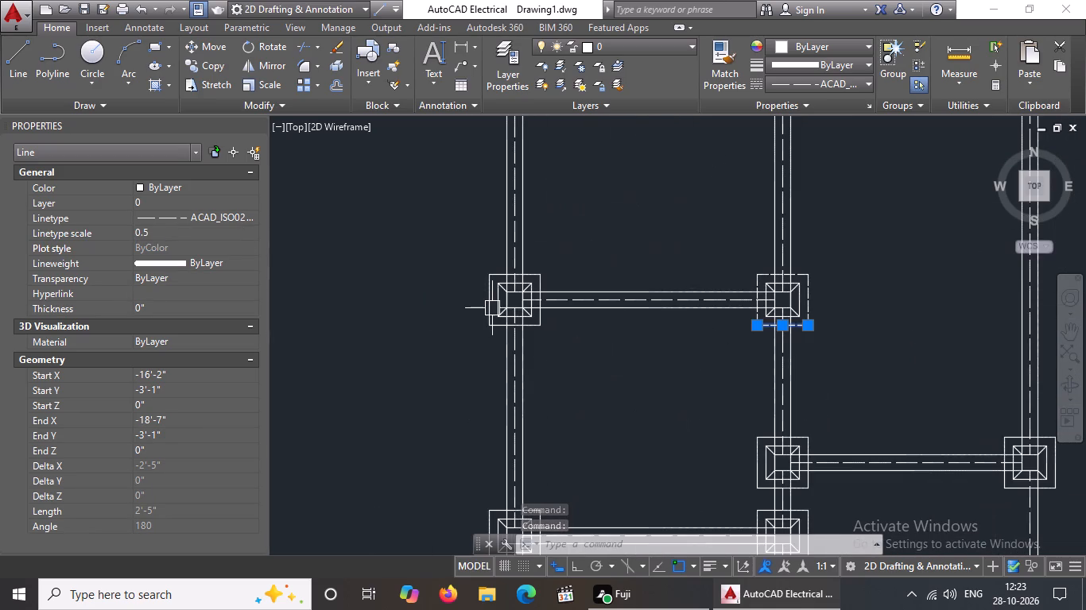
{"action": "scroll", "coordinate": [507, 272], "scroll_direction": "up", "scroll_amount": 4}
{"action": "left_click", "coordinate": [476, 280]}
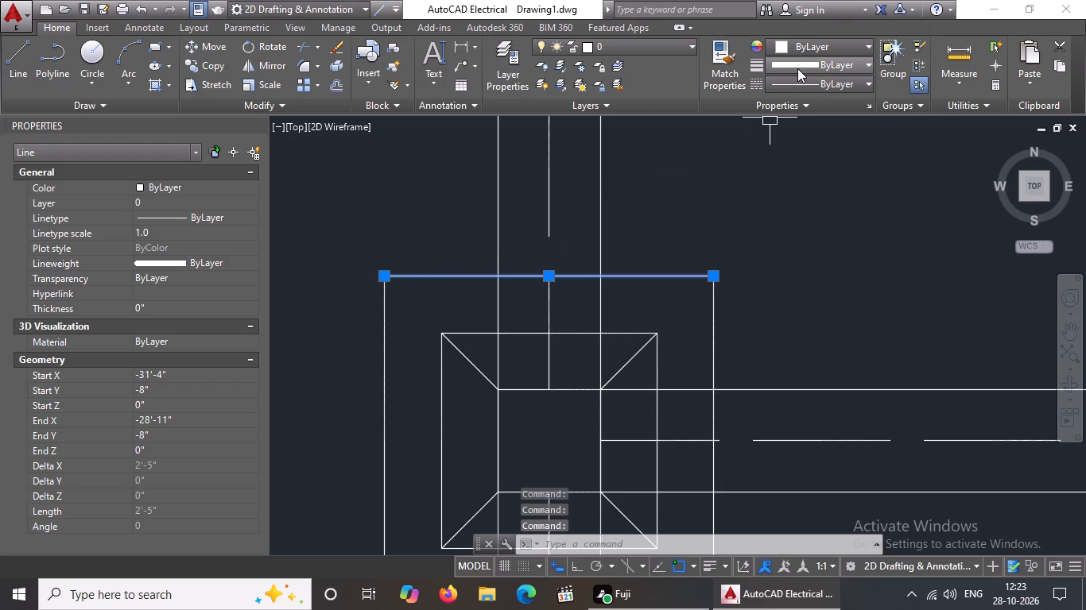
{"action": "left_click", "coordinate": [797, 84]}
{"action": "left_click", "coordinate": [801, 145]}
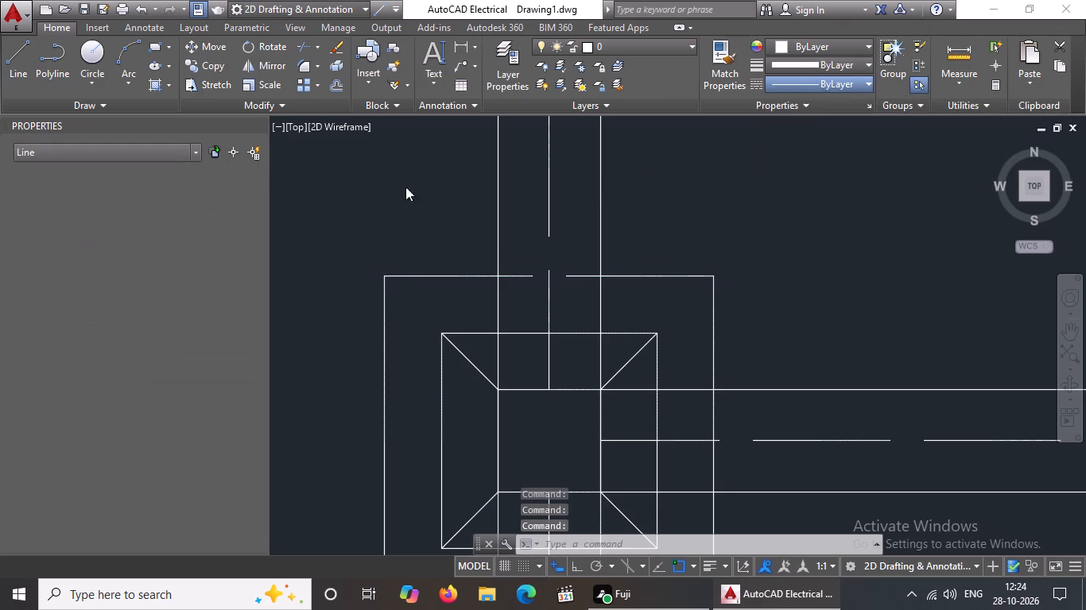
{"action": "left_click", "coordinate": [172, 237]}
{"action": "key", "text": "BackSpace"}
{"action": "key", "text": "BackSpace"}
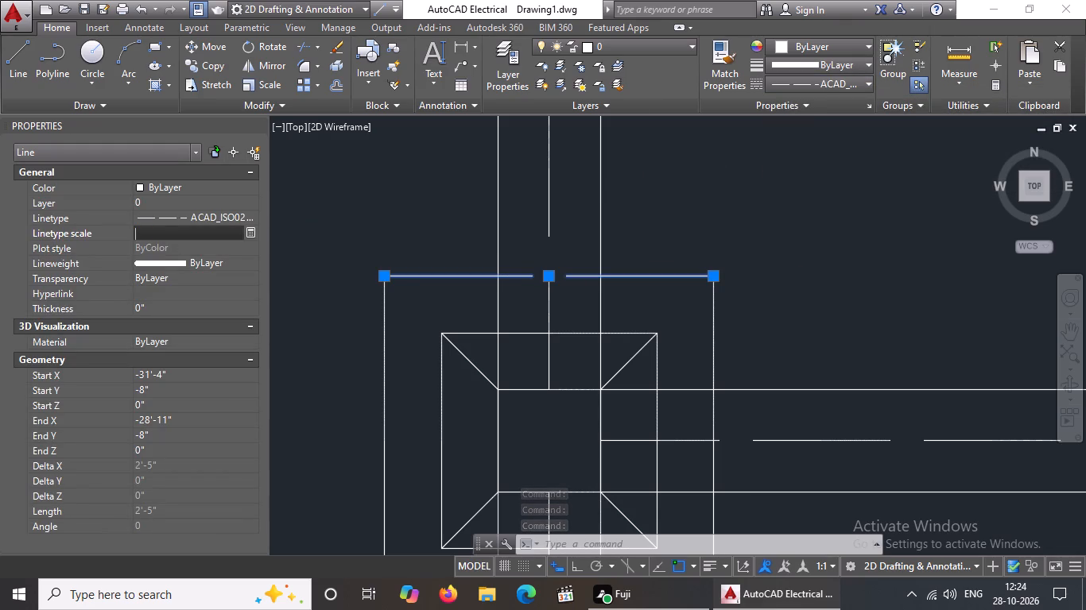
{"action": "type", "text": "0.5"}
{"action": "key", "text": "Return"}
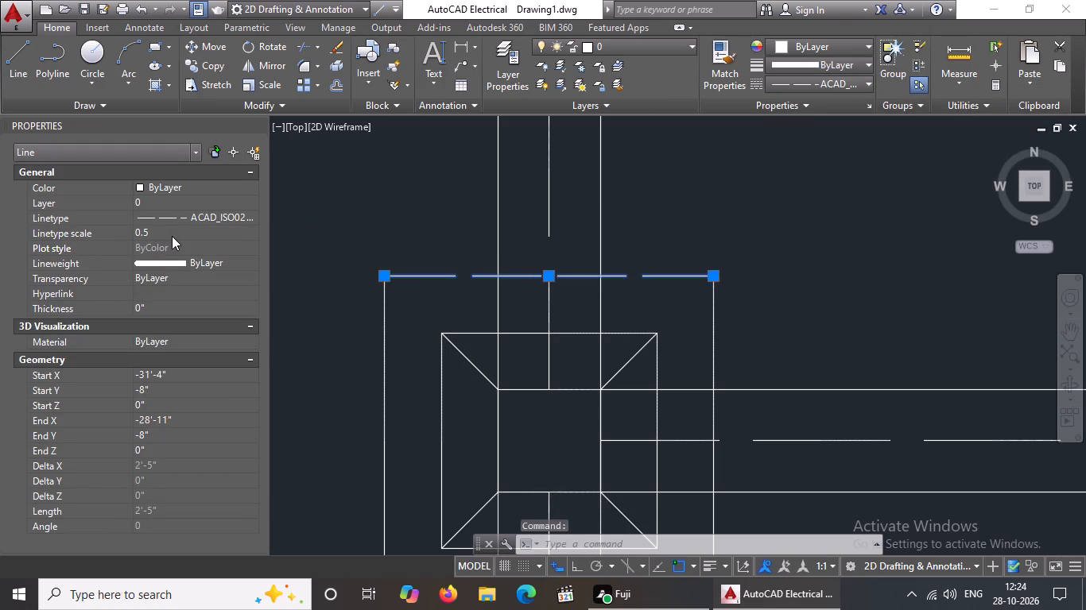
Give the left edge of the outer square of the left column's second footing the ACAD_ISO02W100 linetype at scale 0.5.
{"action": "left_click", "coordinate": [380, 365]}
{"action": "left_click", "coordinate": [843, 83]}
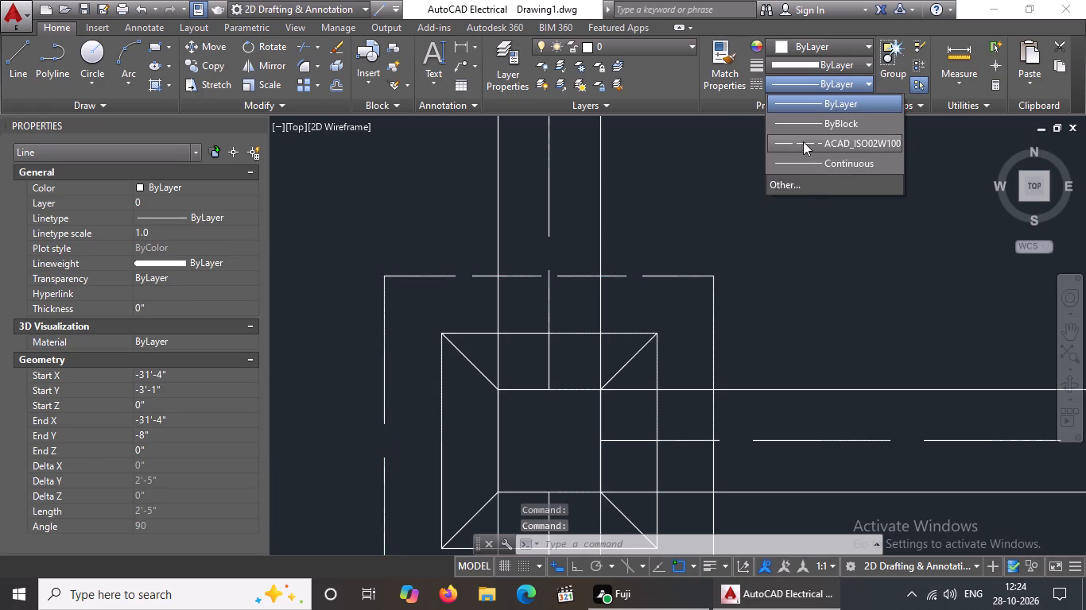
{"action": "left_click", "coordinate": [803, 141]}
{"action": "left_click", "coordinate": [163, 227]}
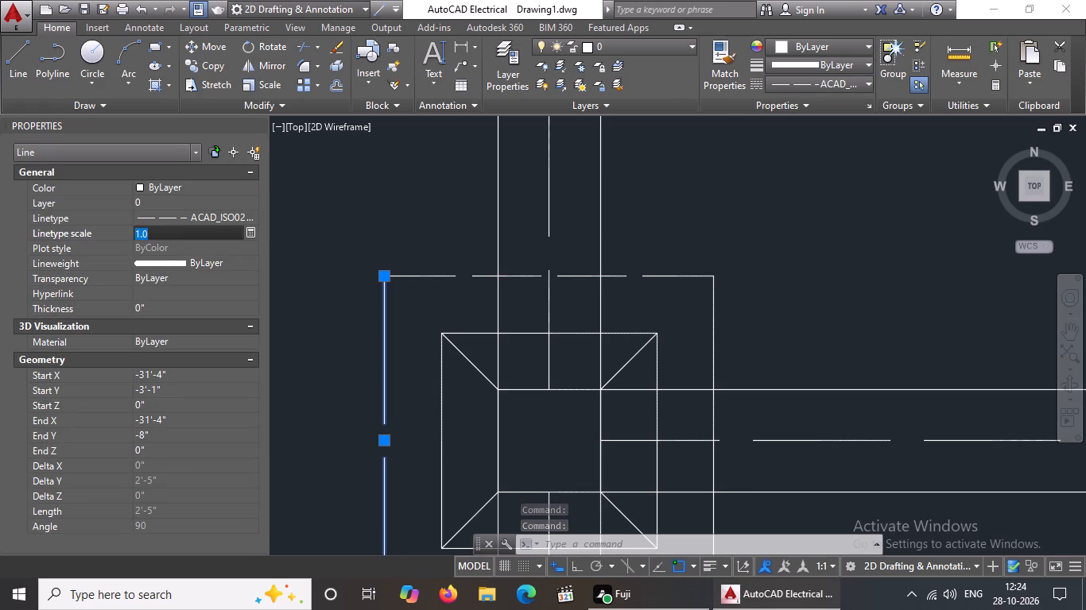
{"action": "key", "text": "BackSpace"}
{"action": "key", "text": "BackSpace"}
{"action": "type", "text": "0.5"}
{"action": "key", "text": "Return"}
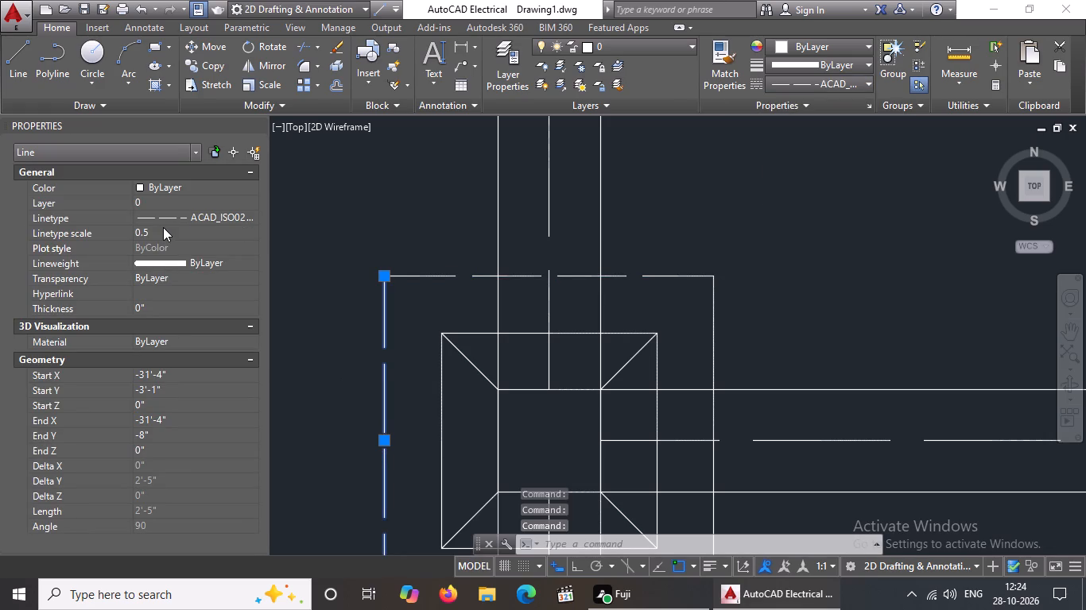
Give the right edge of the outer square of the left column's second footing the ACAD_ISO02W100 linetype at scale 0.5.
{"action": "left_click", "coordinate": [713, 323]}
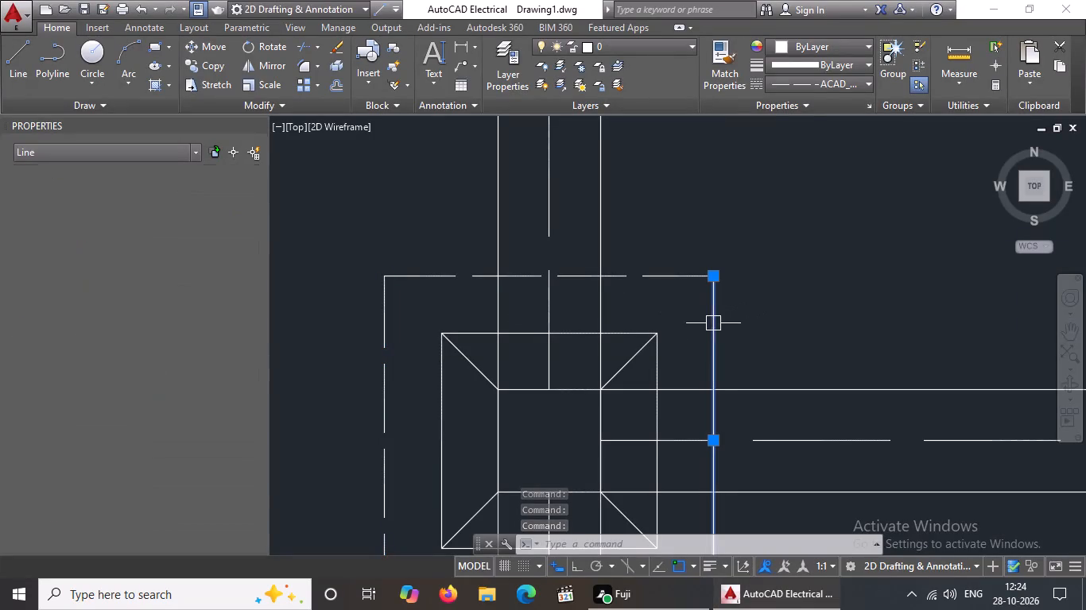
{"action": "left_click", "coordinate": [814, 79]}
{"action": "left_click", "coordinate": [809, 142]}
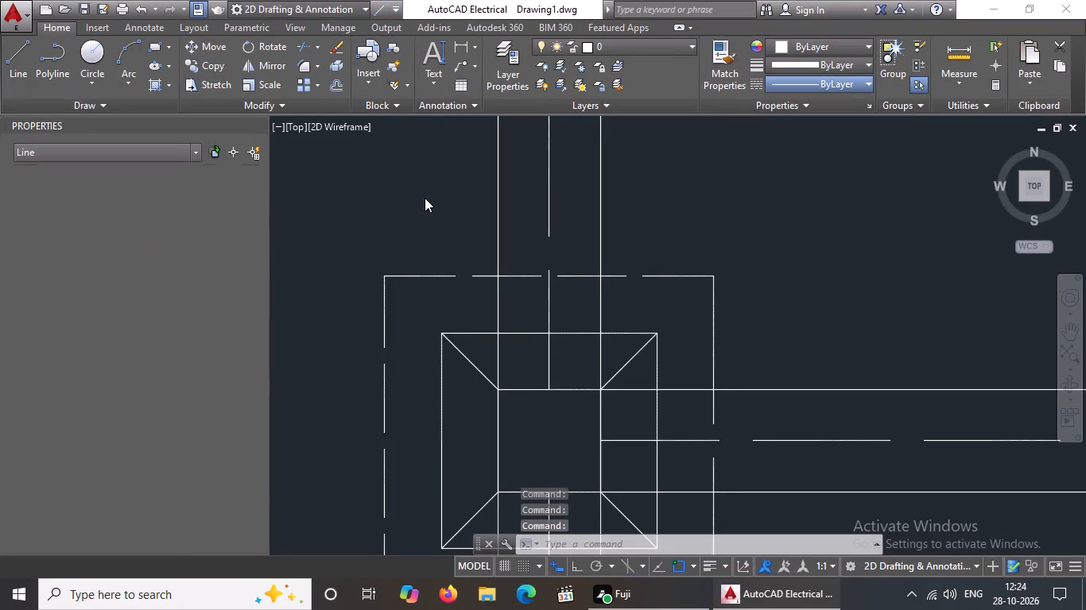
{"action": "left_click", "coordinate": [176, 231]}
{"action": "key", "text": "BackSpace"}
{"action": "key", "text": "BackSpace"}
{"action": "type", "text": "0.56"}
{"action": "key", "text": "Return"}
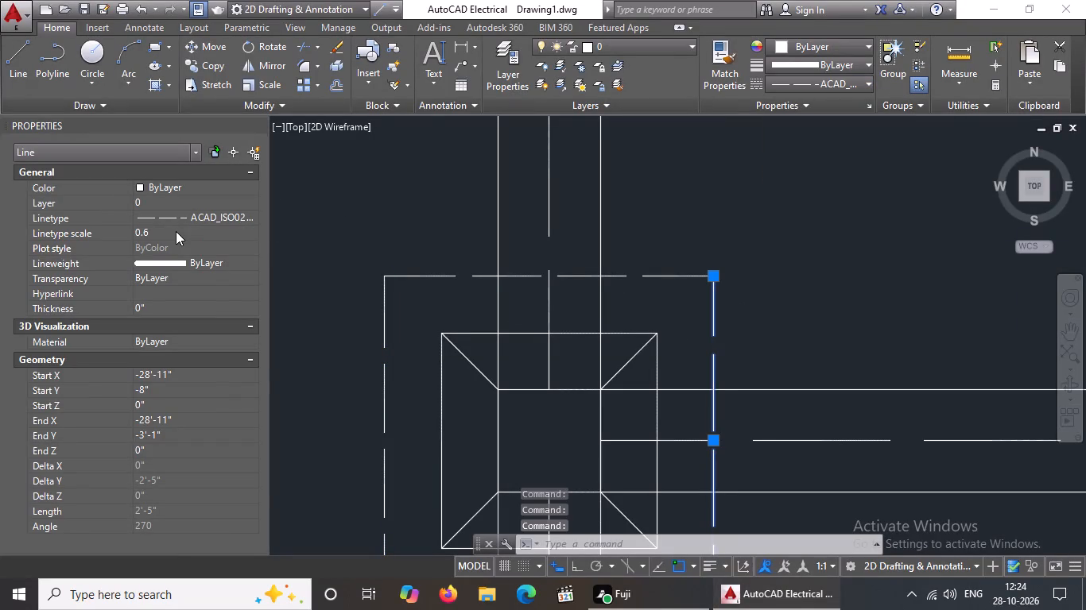
{"action": "left_click", "coordinate": [176, 231]}
{"action": "key", "text": "BackSpace"}
{"action": "key", "text": "BackSpace"}
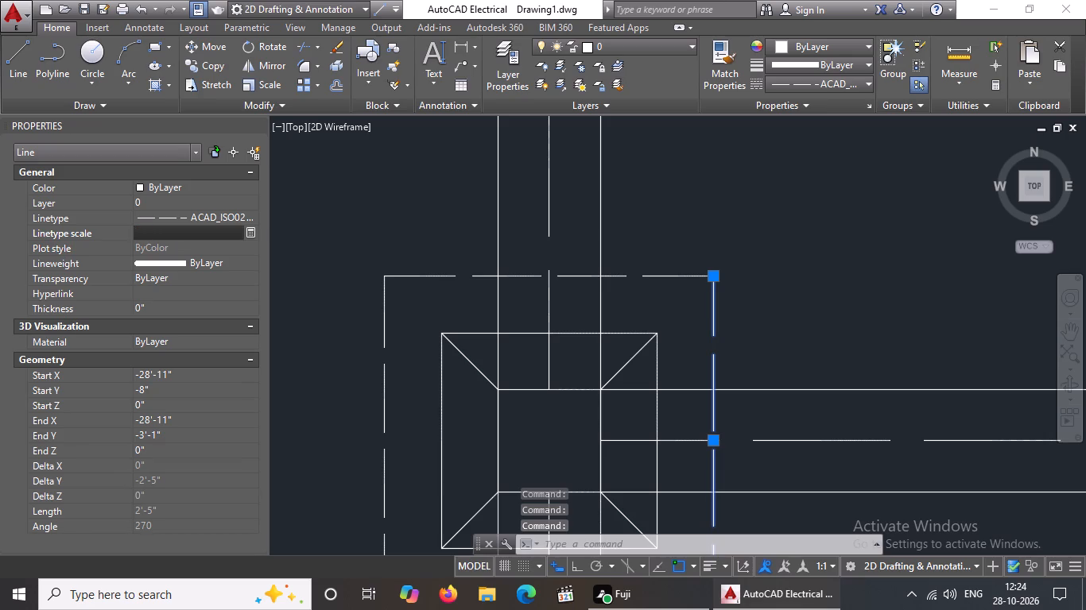
{"action": "type", "text": "0.5"}
{"action": "key", "text": "Return"}
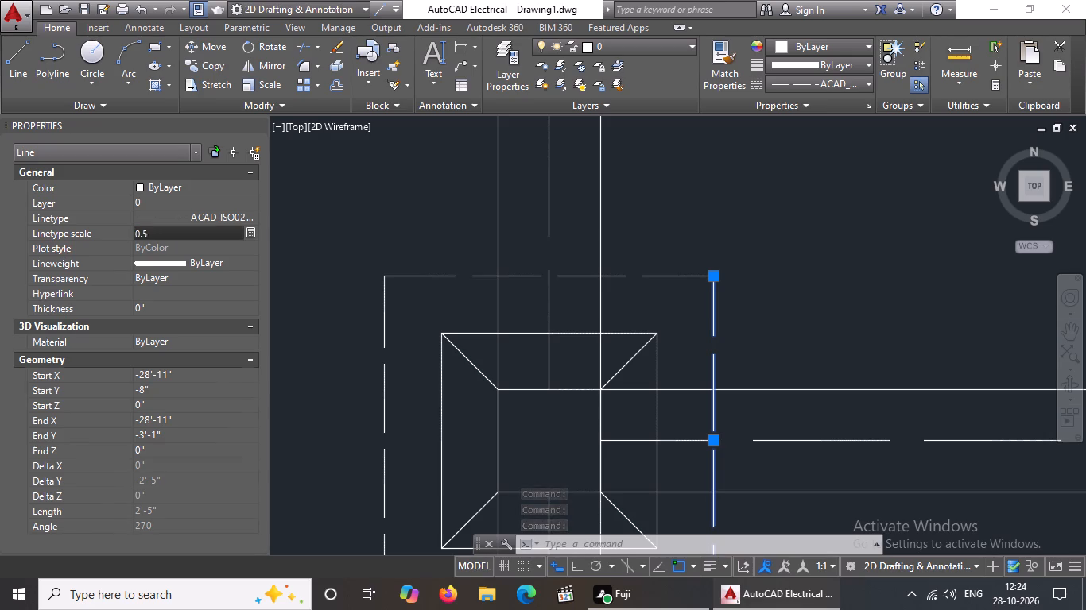
Give the bottom edge of the outer square of the left column's second footing the ACAD_ISO02W100 linetype at scale 0.5.
{"action": "scroll", "coordinate": [619, 392], "scroll_direction": "down", "scroll_amount": 4}
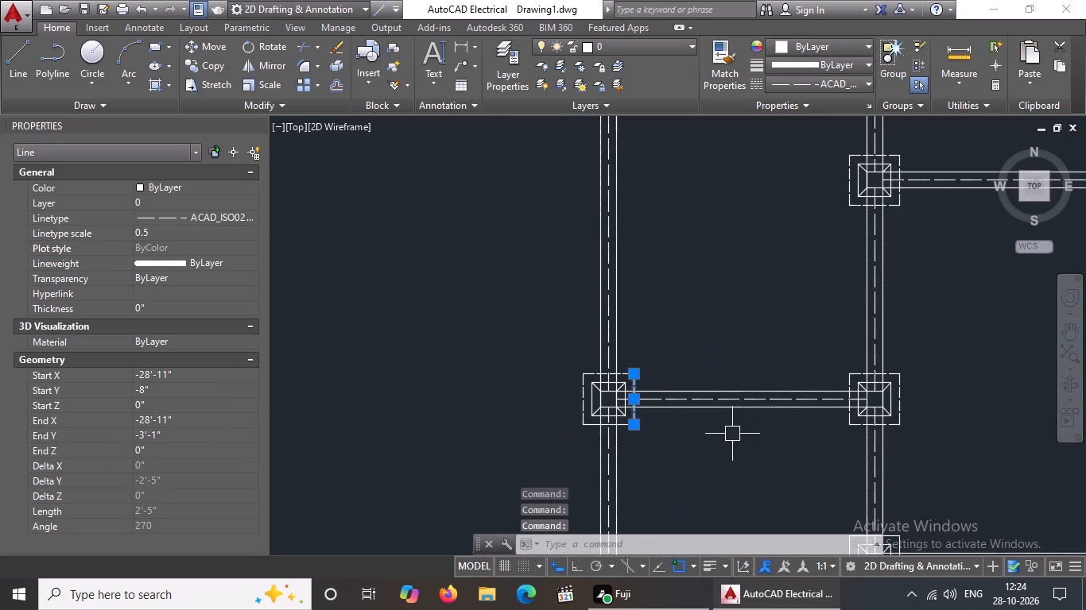
{"action": "scroll", "coordinate": [622, 412], "scroll_direction": "up", "scroll_amount": 3}
{"action": "left_click", "coordinate": [619, 469]}
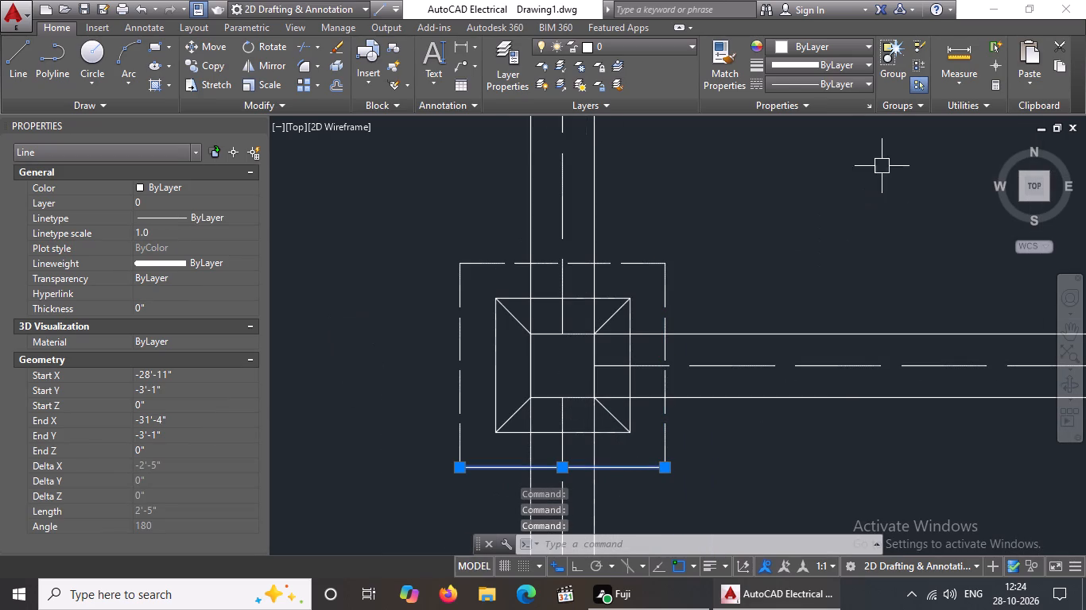
{"action": "left_click", "coordinate": [832, 83]}
{"action": "left_click", "coordinate": [822, 141]}
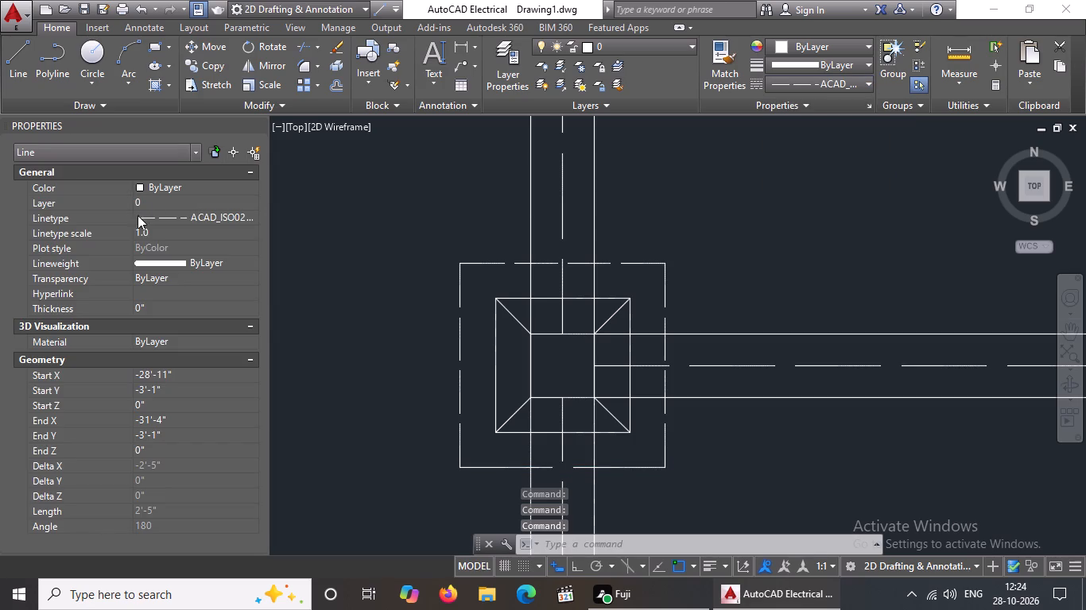
{"action": "left_click", "coordinate": [149, 227]}
{"action": "key", "text": "BackSpace"}
{"action": "key", "text": "BackSpace"}
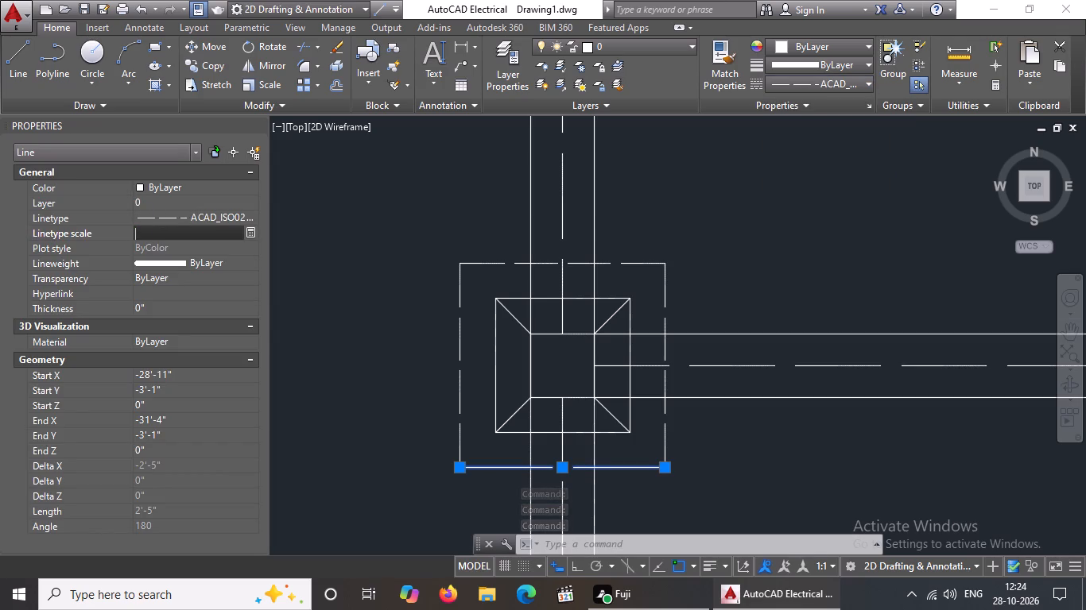
{"action": "type", "text": "0.5"}
{"action": "key", "text": "Return"}
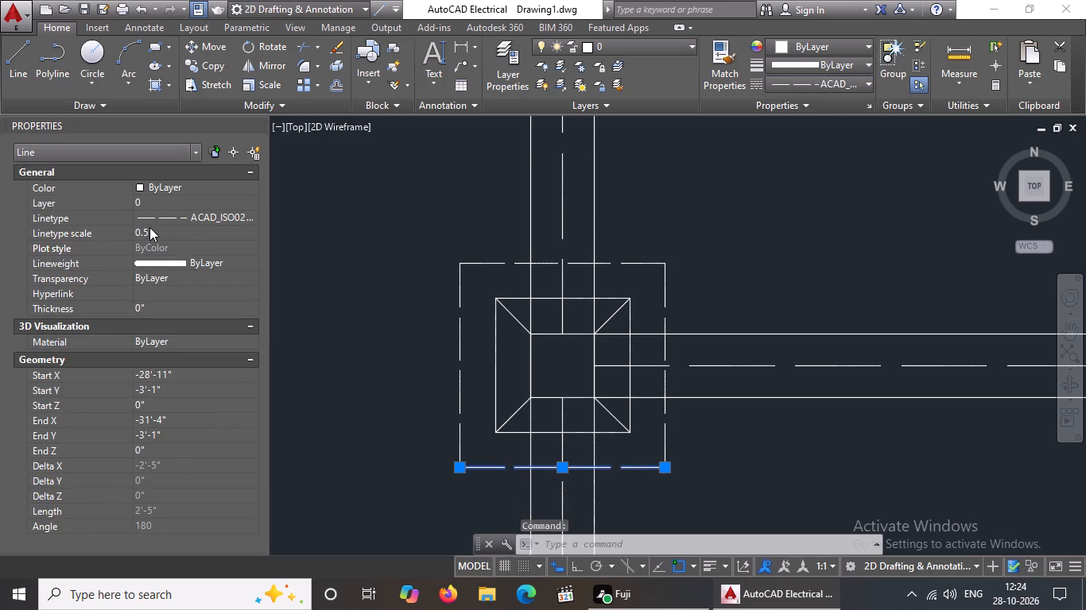
{"action": "scroll", "coordinate": [557, 328], "scroll_direction": "down", "scroll_amount": 4}
{"action": "key", "text": "Escape"}
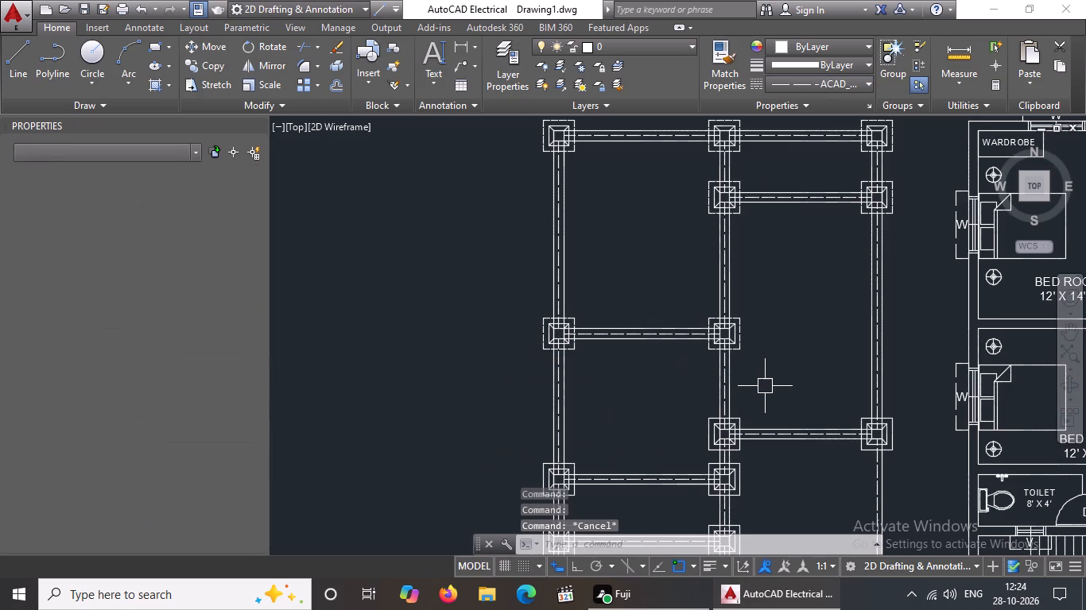
Give the top edge of the outer square of the right column's third footing from the top the ACAD_ISO02W100 linetype at scale 0.5.
{"action": "scroll", "coordinate": [734, 356], "scroll_direction": "up", "scroll_amount": 3}
{"action": "scroll", "coordinate": [734, 355], "scroll_direction": "down", "scroll_amount": 4}
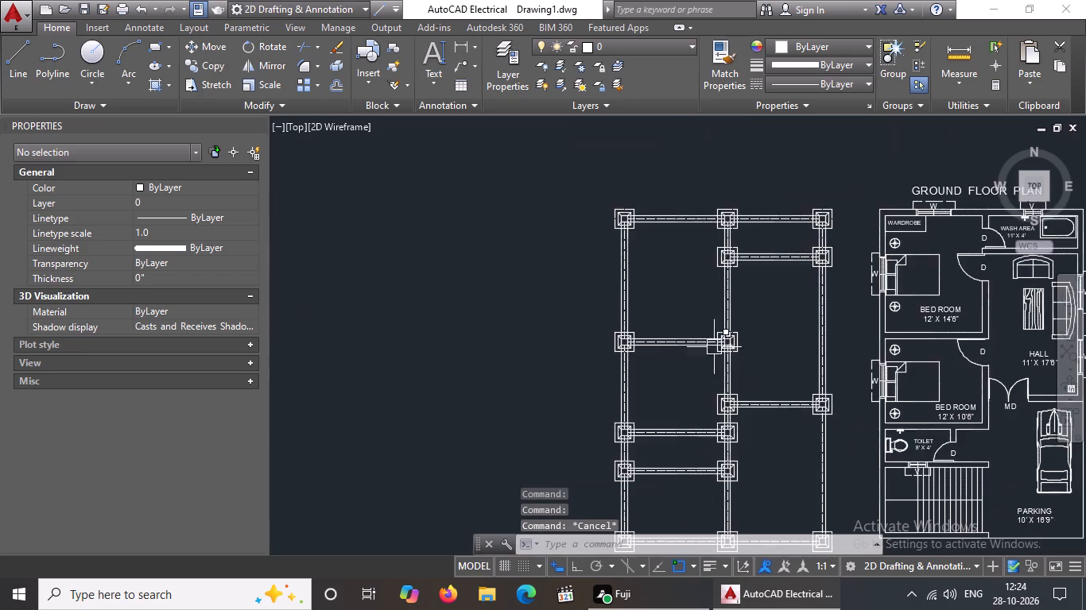
{"action": "scroll", "coordinate": [635, 330], "scroll_direction": "up", "scroll_amount": 4}
{"action": "scroll", "coordinate": [635, 330], "scroll_direction": "down", "scroll_amount": 4}
{"action": "scroll", "coordinate": [734, 342], "scroll_direction": "up", "scroll_amount": 3}
{"action": "scroll", "coordinate": [710, 334], "scroll_direction": "down", "scroll_amount": 2}
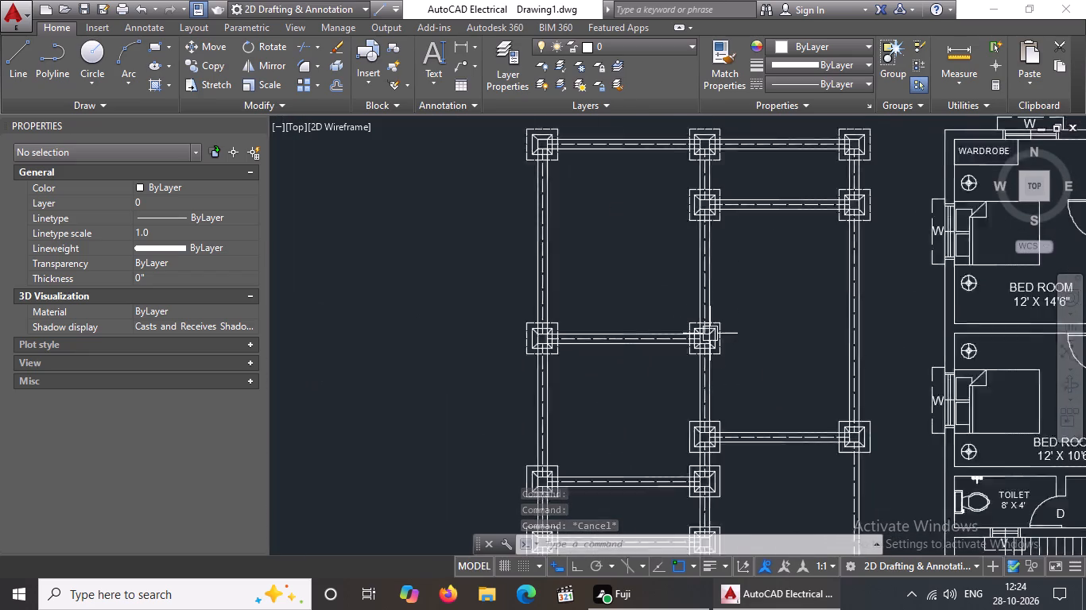
{"action": "scroll", "coordinate": [710, 334], "scroll_direction": "down", "scroll_amount": 1}
{"action": "scroll", "coordinate": [754, 285], "scroll_direction": "up", "scroll_amount": 2}
{"action": "scroll", "coordinate": [752, 271], "scroll_direction": "down", "scroll_amount": 1}
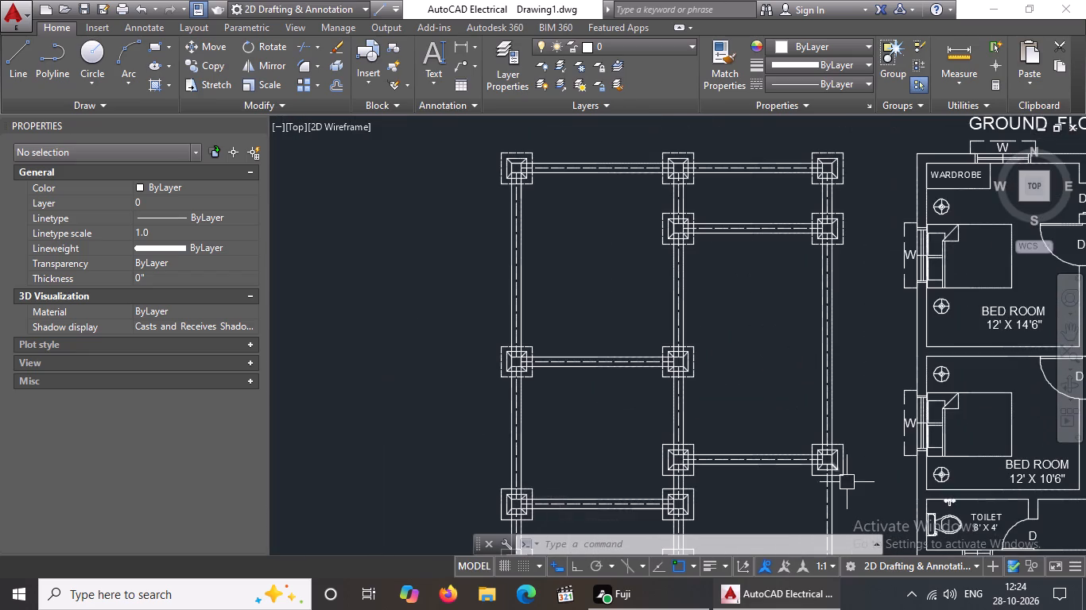
{"action": "scroll", "coordinate": [848, 486], "scroll_direction": "up", "scroll_amount": 3}
{"action": "left_click", "coordinate": [809, 325]}
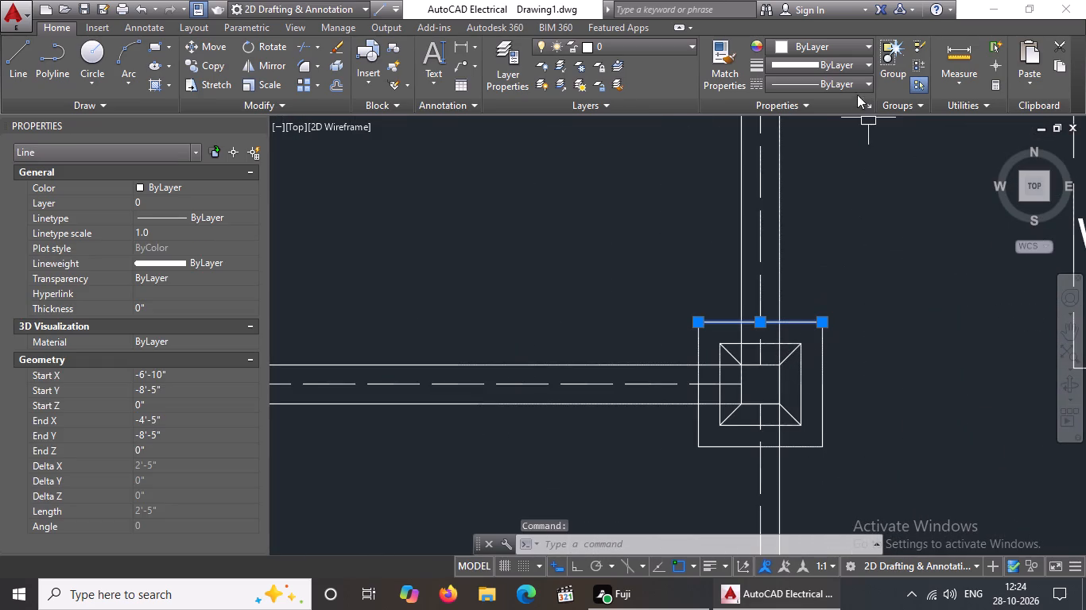
{"action": "left_click", "coordinate": [823, 77]}
{"action": "left_click", "coordinate": [829, 145]}
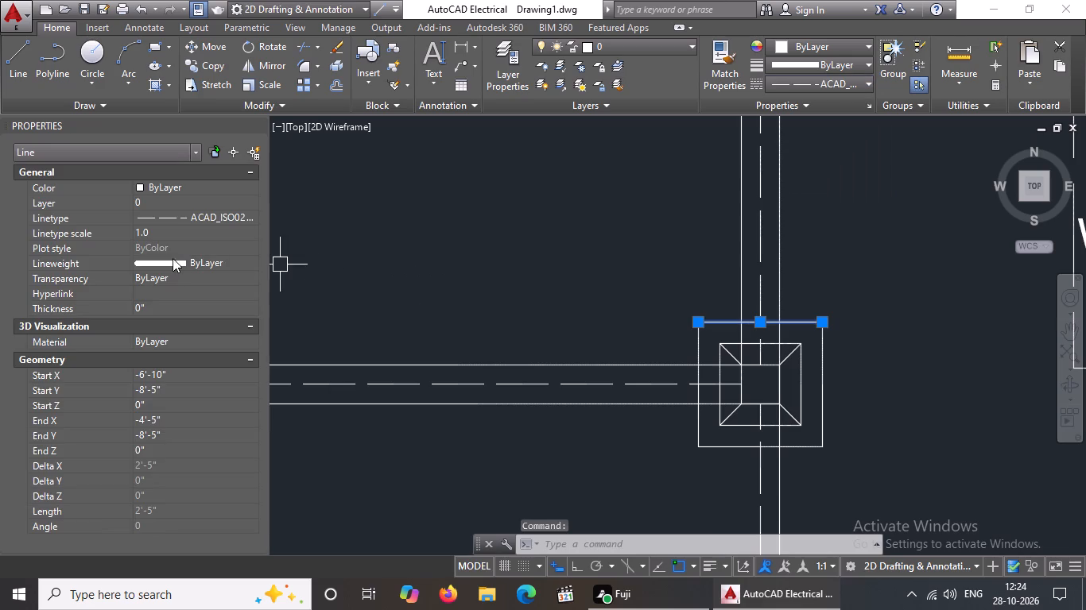
{"action": "left_click", "coordinate": [162, 231]}
{"action": "key", "text": "BackSpace"}
{"action": "key", "text": "BackSpace"}
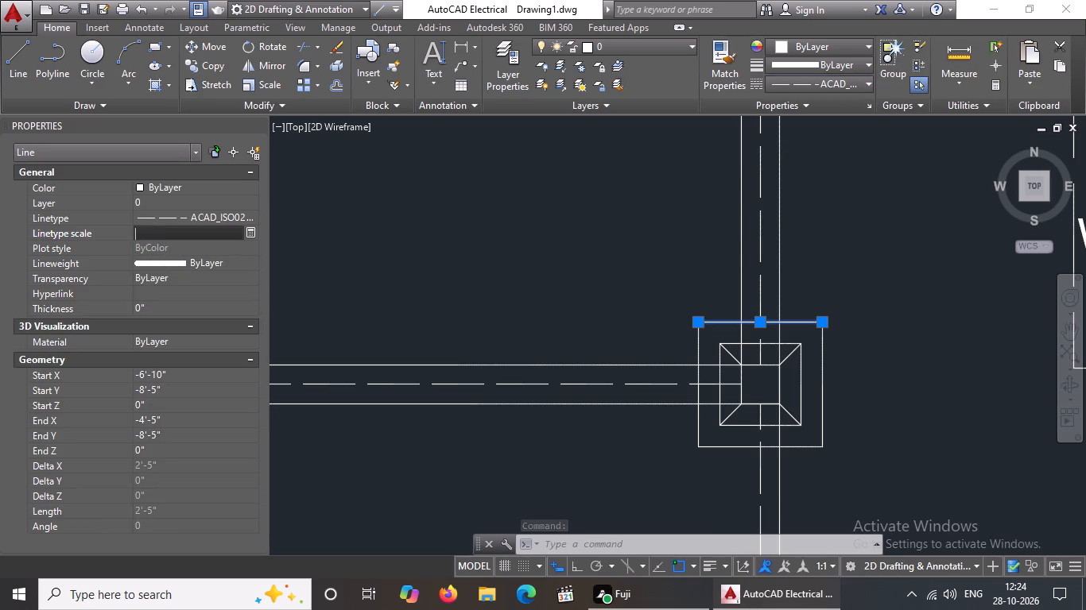
{"action": "type", "text": "0.5"}
{"action": "key", "text": "Return"}
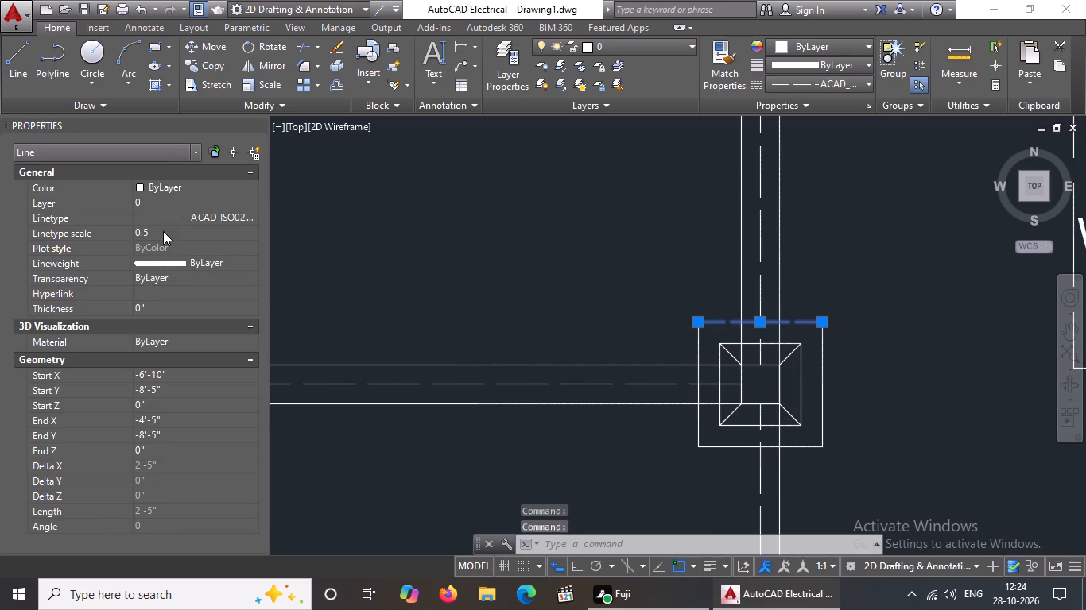
{"action": "key", "text": "Escape"}
Give the right edge of the outer square of the right column's third footing the ACAD_ISO02W100 linetype at scale 0.5.
{"action": "left_click", "coordinate": [824, 394]}
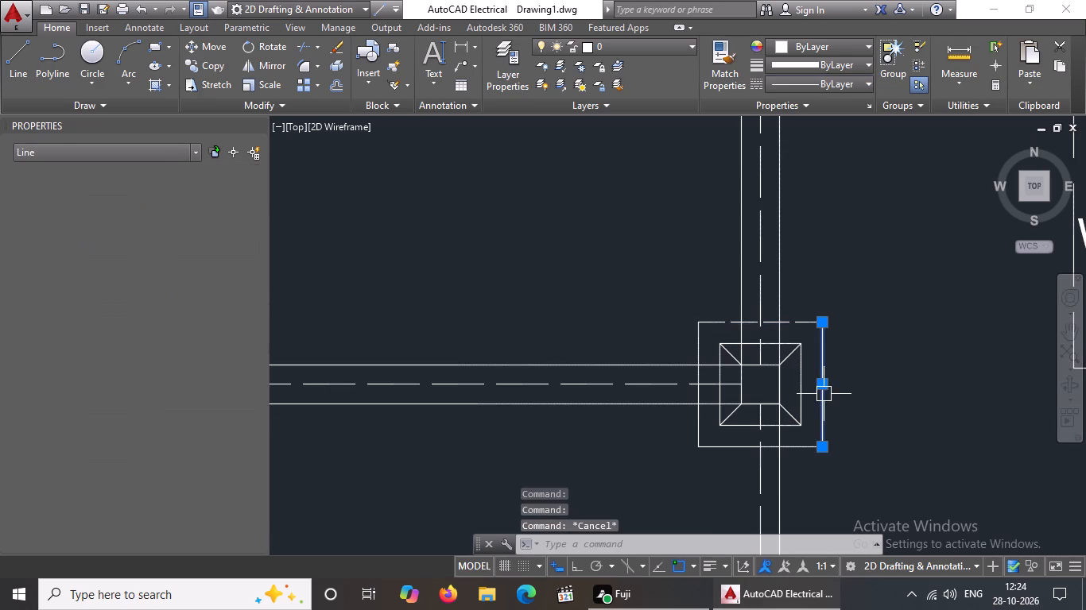
{"action": "left_click", "coordinate": [797, 83]}
{"action": "left_click", "coordinate": [807, 140]}
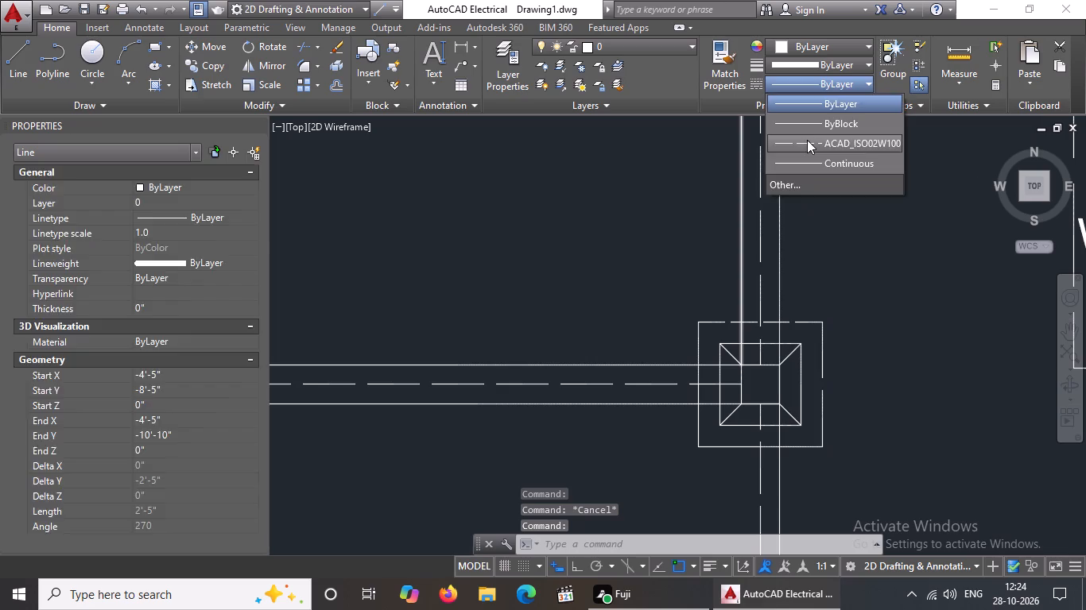
{"action": "left_click", "coordinate": [153, 234]}
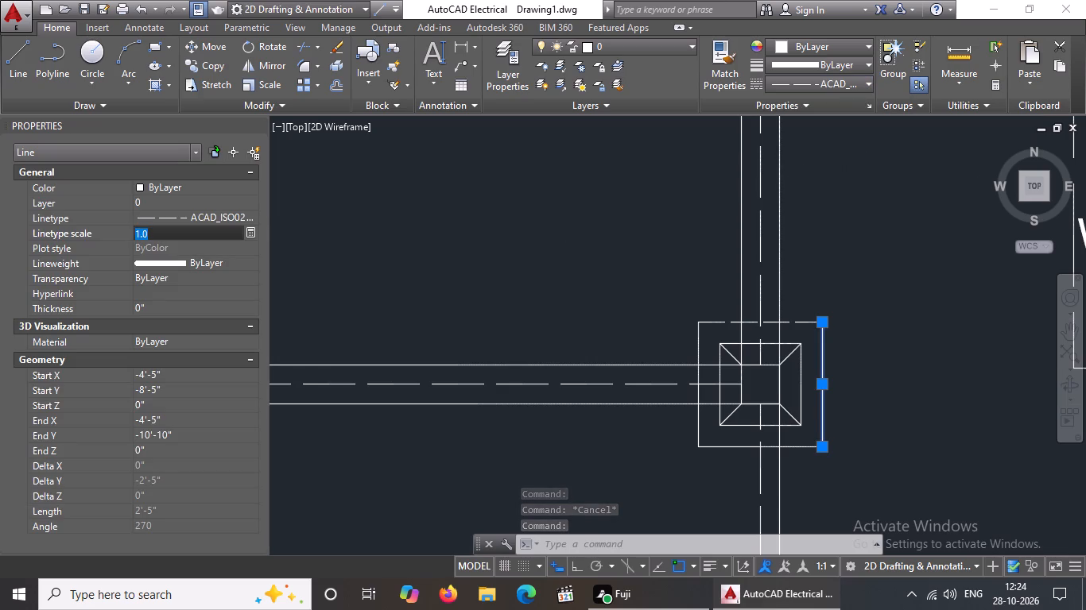
{"action": "key", "text": "BackSpace"}
{"action": "key", "text": "BackSpace"}
{"action": "type", "text": "0.5"}
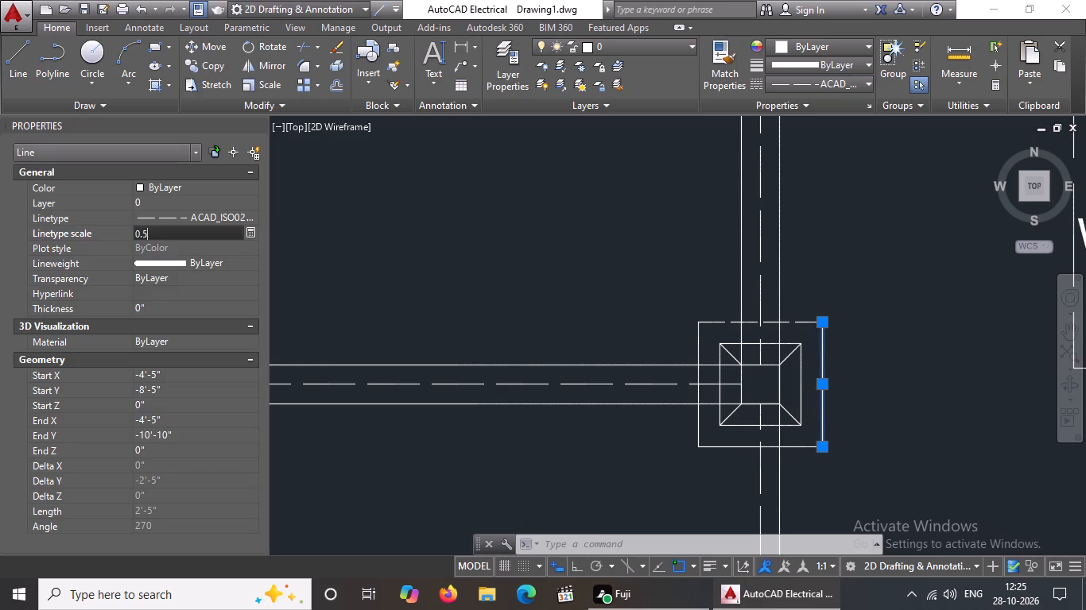
{"action": "key", "text": "Return"}
{"action": "key", "text": "Escape"}
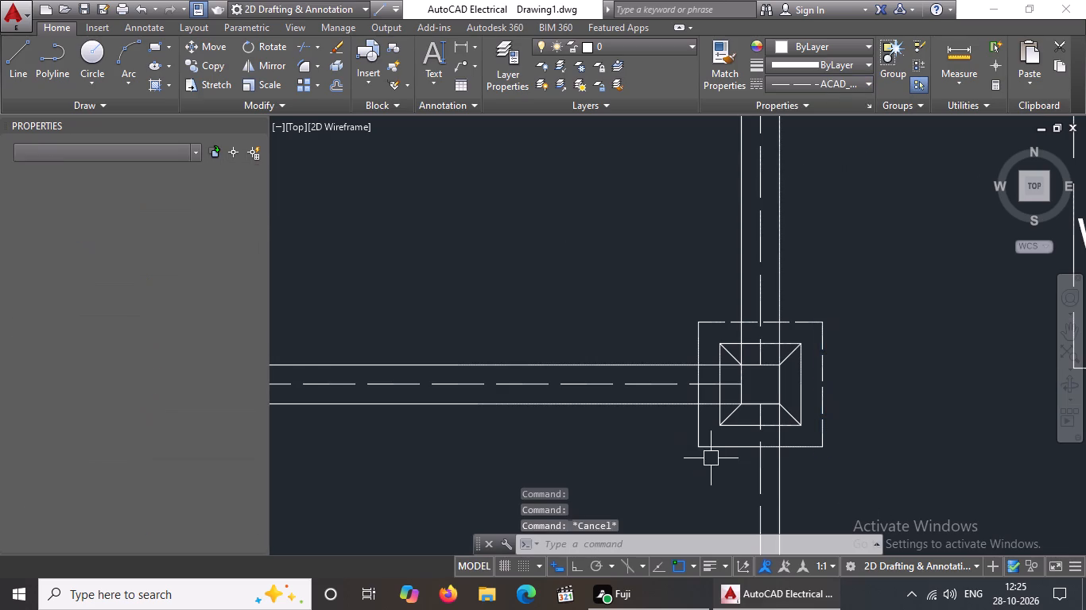
Give the bottom edge of the outer square of the right column's third footing the ACAD_ISO02W100 linetype at scale 0.5.
{"action": "left_click", "coordinate": [717, 443]}
{"action": "left_click", "coordinate": [822, 83]}
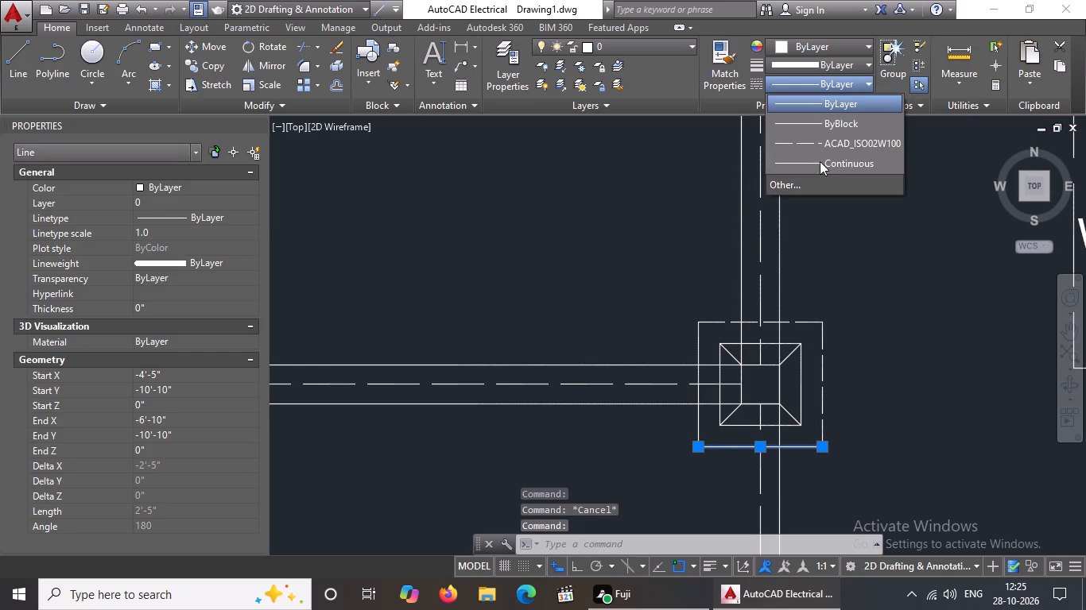
{"action": "left_click", "coordinate": [820, 145]}
{"action": "left_click", "coordinate": [162, 229]}
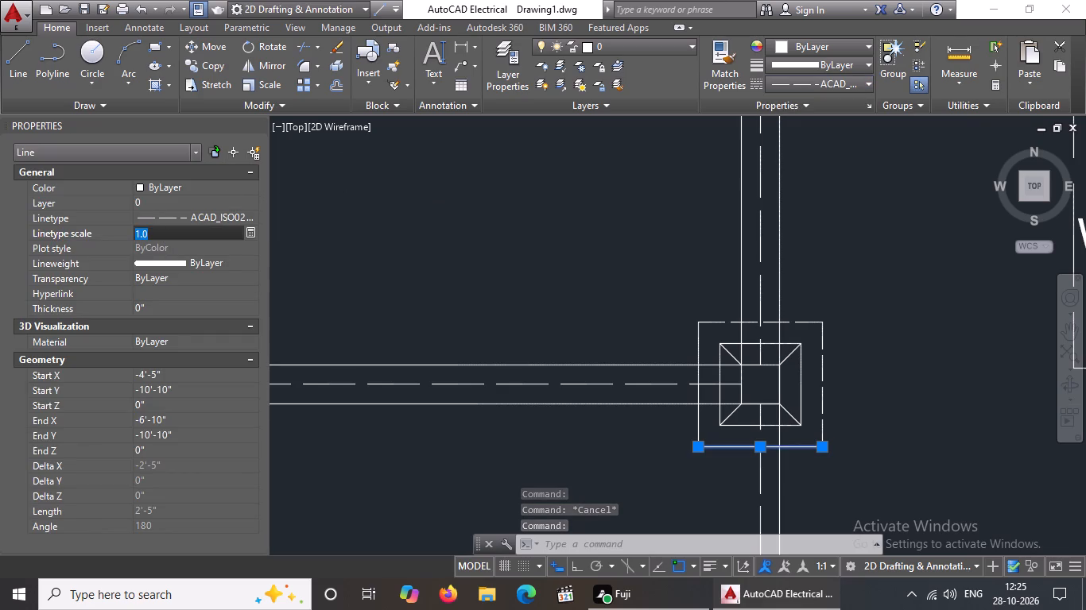
{"action": "key", "text": "BackSpace"}
{"action": "key", "text": "BackSpace"}
{"action": "type", "text": "0.5"}
{"action": "key", "text": "Return"}
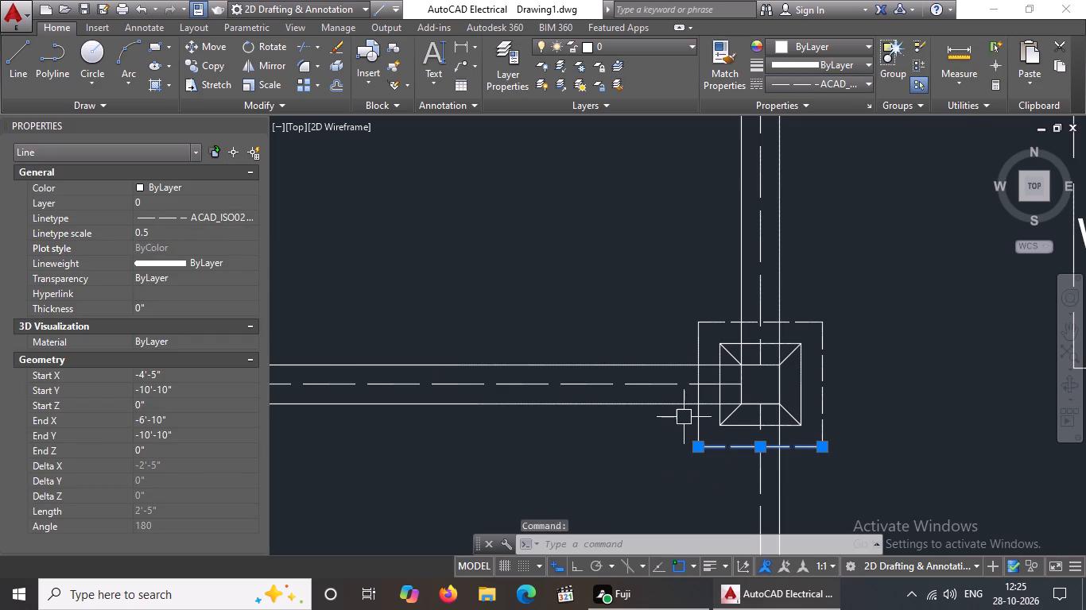
Give the left edge of the outer square of the right column's third footing the ACAD_ISO02W100 linetype at scale 0.5.
{"action": "left_click", "coordinate": [704, 421]}
{"action": "left_click", "coordinate": [823, 85]}
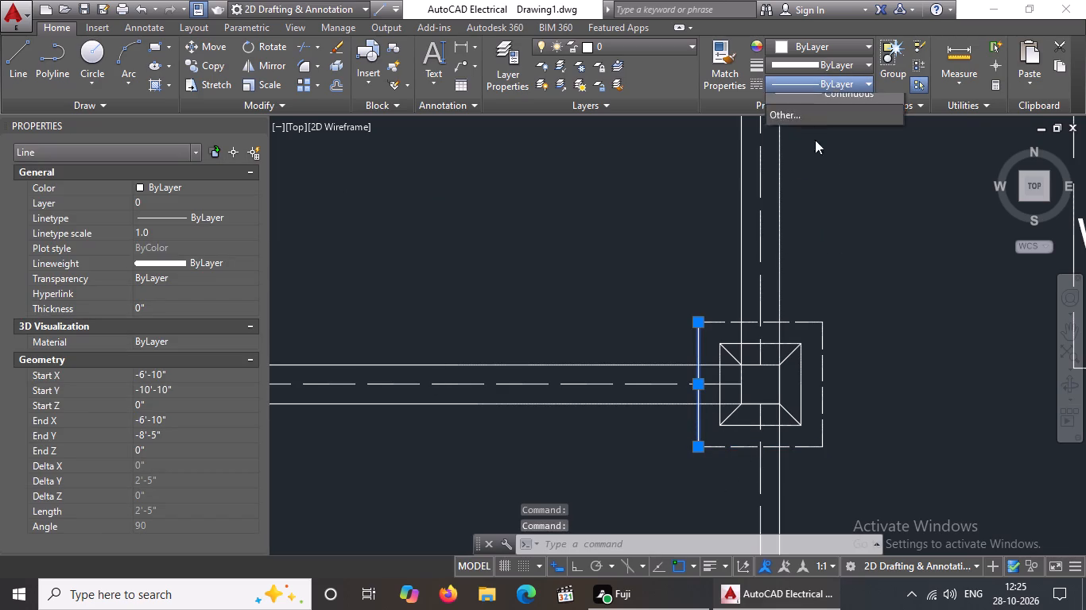
{"action": "left_click", "coordinate": [813, 143]}
{"action": "left_click", "coordinate": [173, 233]}
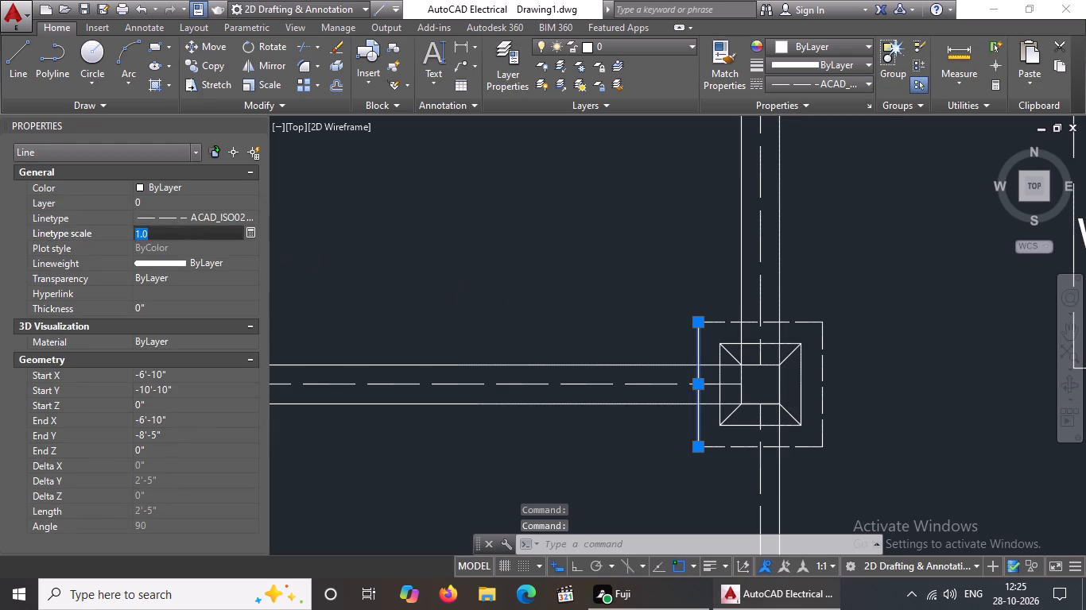
{"action": "key", "text": "BackSpace"}
{"action": "key", "text": "BackSpace"}
{"action": "type", "text": "0.5"}
{"action": "key", "text": "Return"}
{"action": "scroll", "coordinate": [611, 377], "scroll_direction": "down", "scroll_amount": 3}
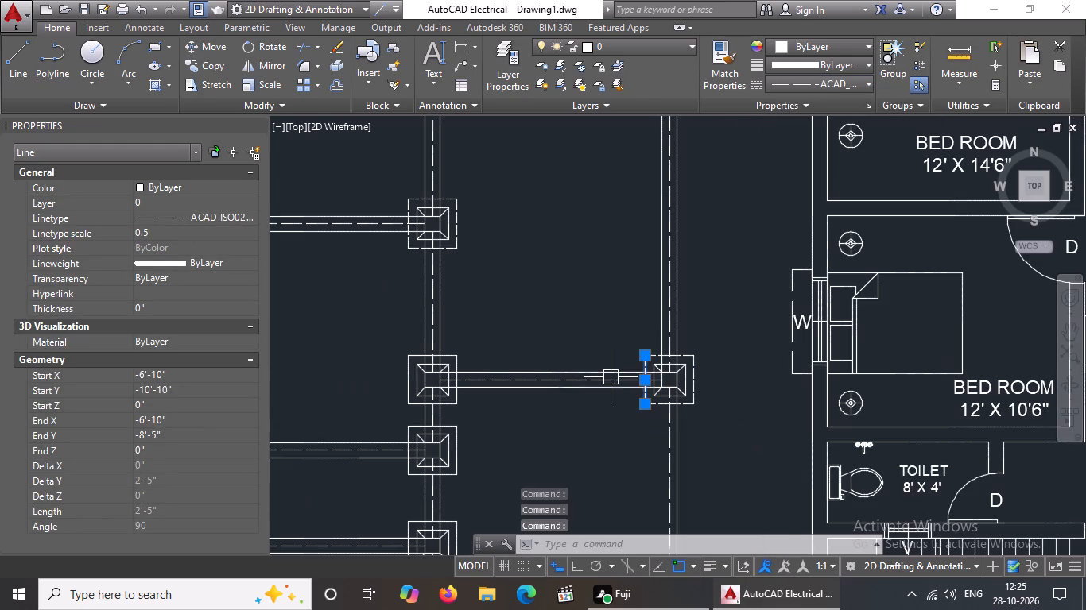
{"action": "key", "text": "Escape"}
Give the top edge of the outer square of the middle column's fourth footing from the top the ACAD_ISO02W100 linetype at scale 0.5.
{"action": "scroll", "coordinate": [405, 361], "scroll_direction": "up", "scroll_amount": 2}
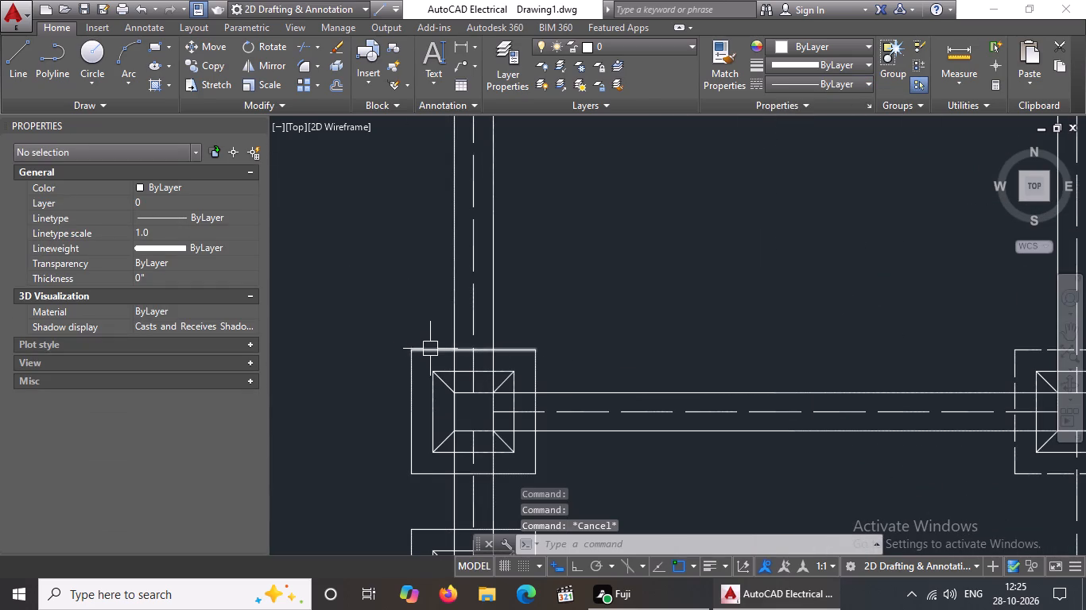
{"action": "left_click", "coordinate": [430, 349]}
{"action": "left_click", "coordinate": [783, 81]}
{"action": "left_click", "coordinate": [778, 137]}
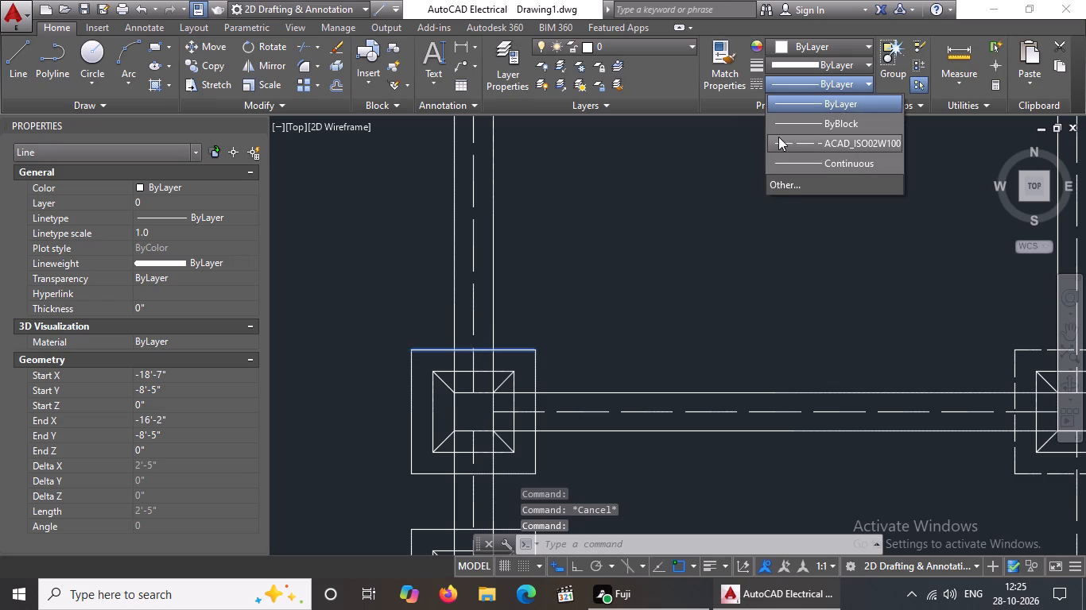
{"action": "left_click", "coordinate": [171, 241]}
{"action": "left_click", "coordinate": [171, 240]}
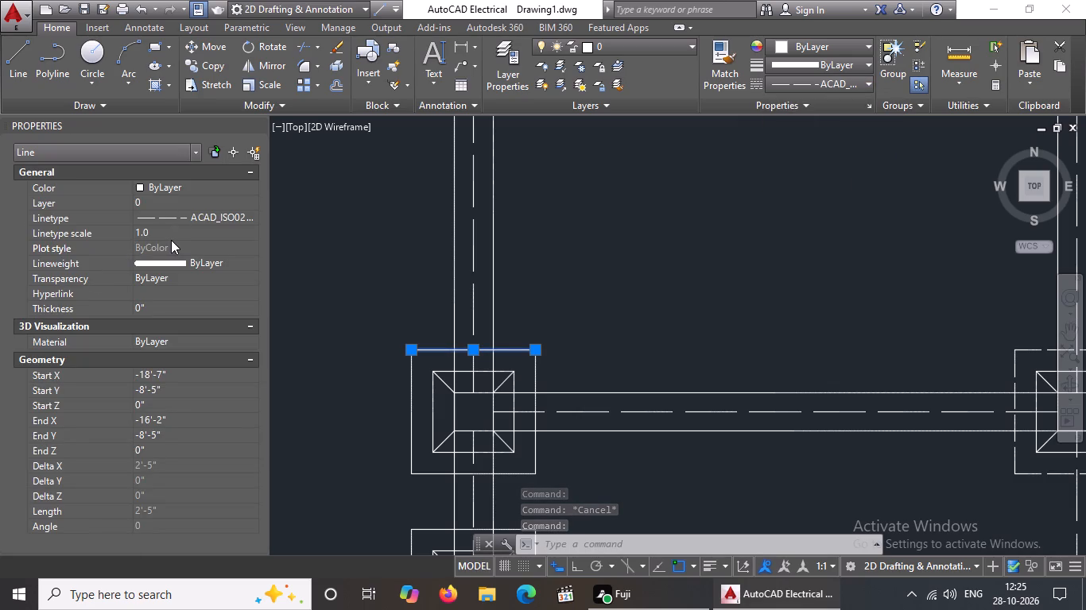
{"action": "double_click", "coordinate": [175, 233]}
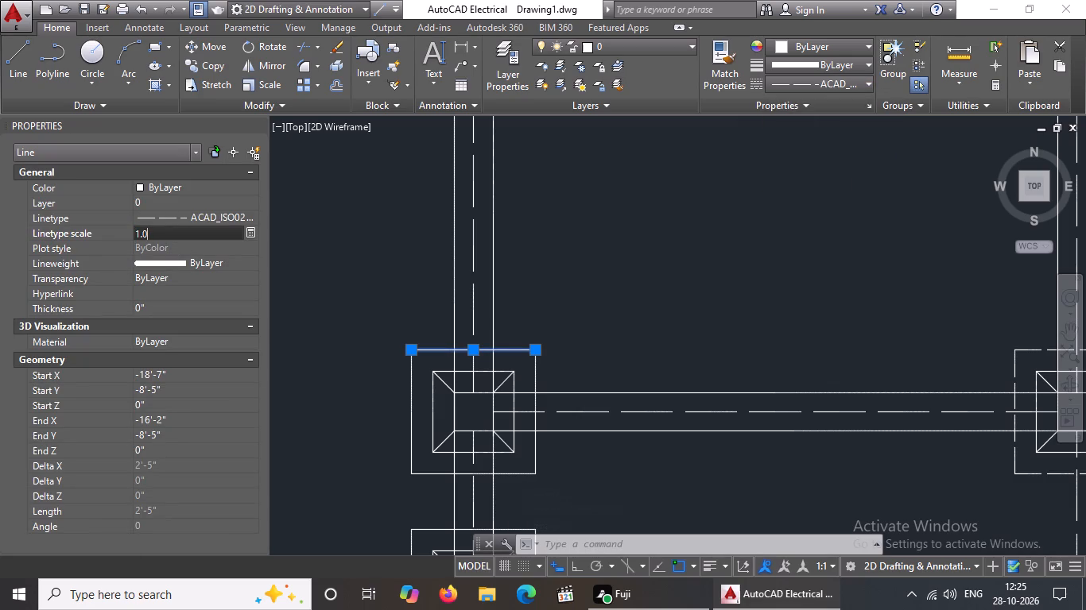
{"action": "key", "text": "BackSpace"}
{"action": "key", "text": "BackSpace"}
{"action": "key", "text": "BackSpace"}
{"action": "type", "text": "0.5"}
{"action": "key", "text": "Return"}
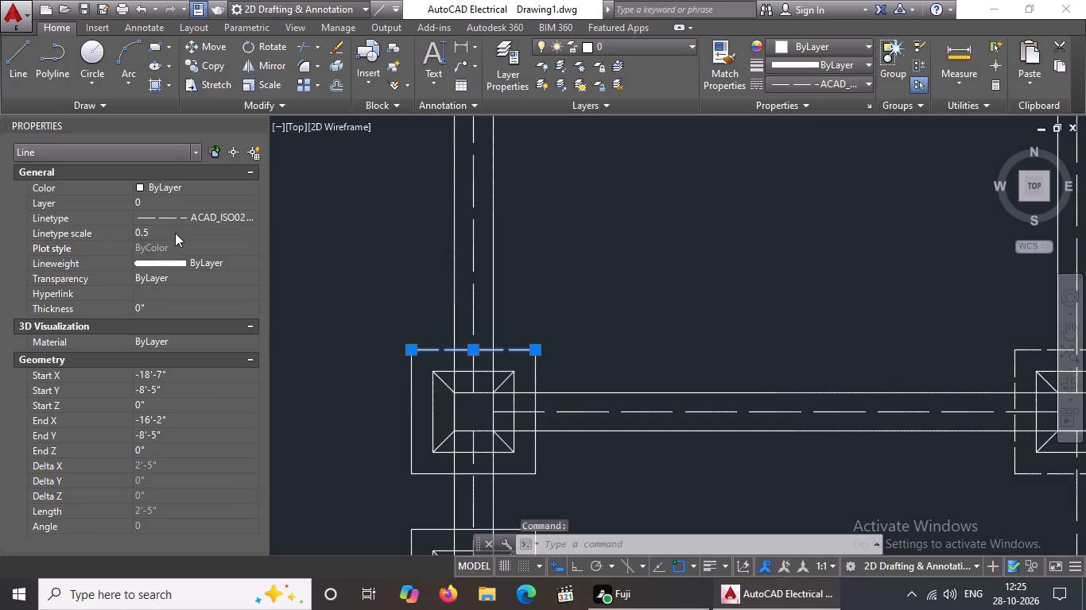
Give the right edge of the outer square of the middle column's fourth footing the ACAD_ISO02W100 linetype at scale 0.5.
{"action": "scroll", "coordinate": [559, 450], "scroll_direction": "down", "scroll_amount": 3}
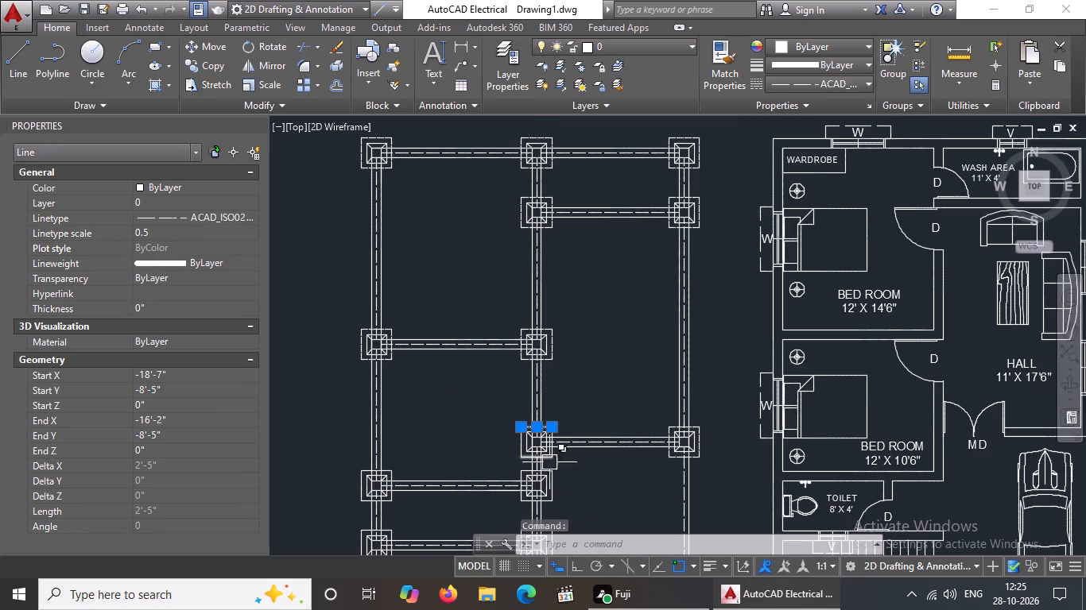
{"action": "scroll", "coordinate": [539, 471], "scroll_direction": "up", "scroll_amount": 3}
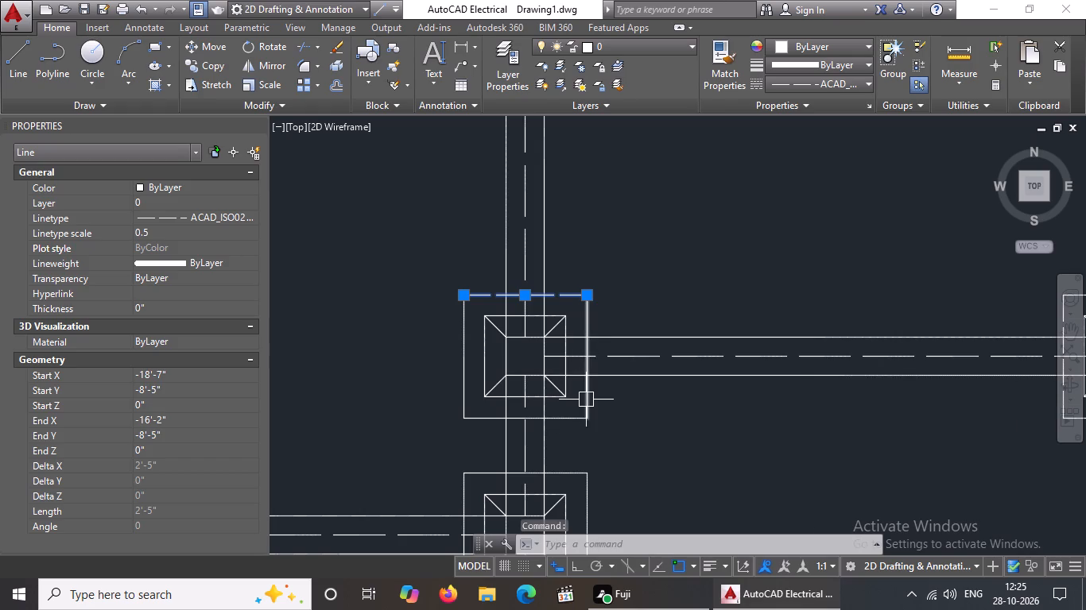
{"action": "left_click", "coordinate": [586, 400]}
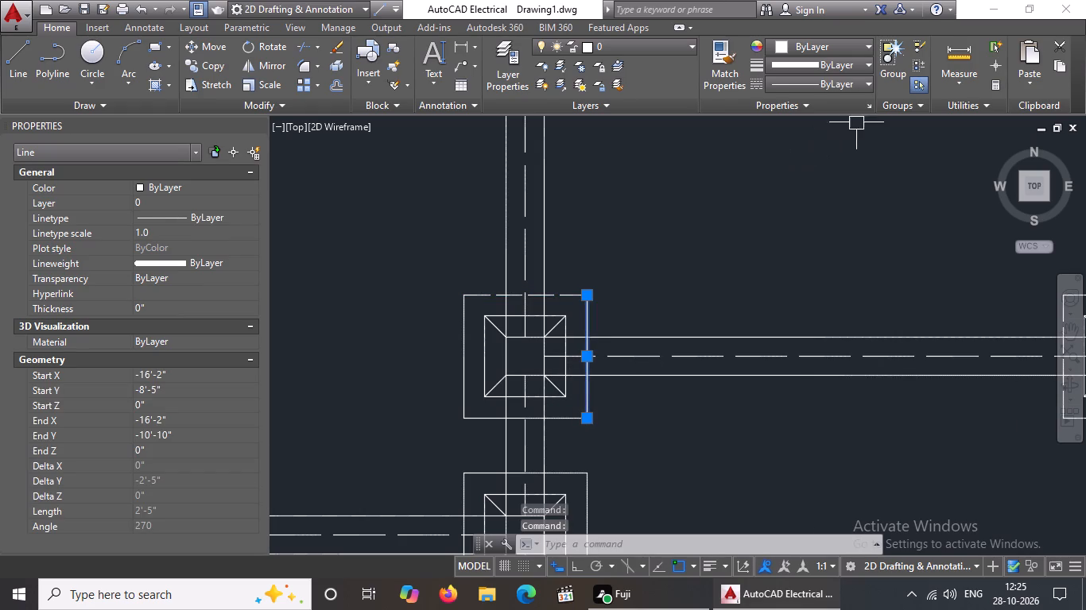
{"action": "left_click", "coordinate": [840, 85]}
{"action": "left_click", "coordinate": [823, 141]}
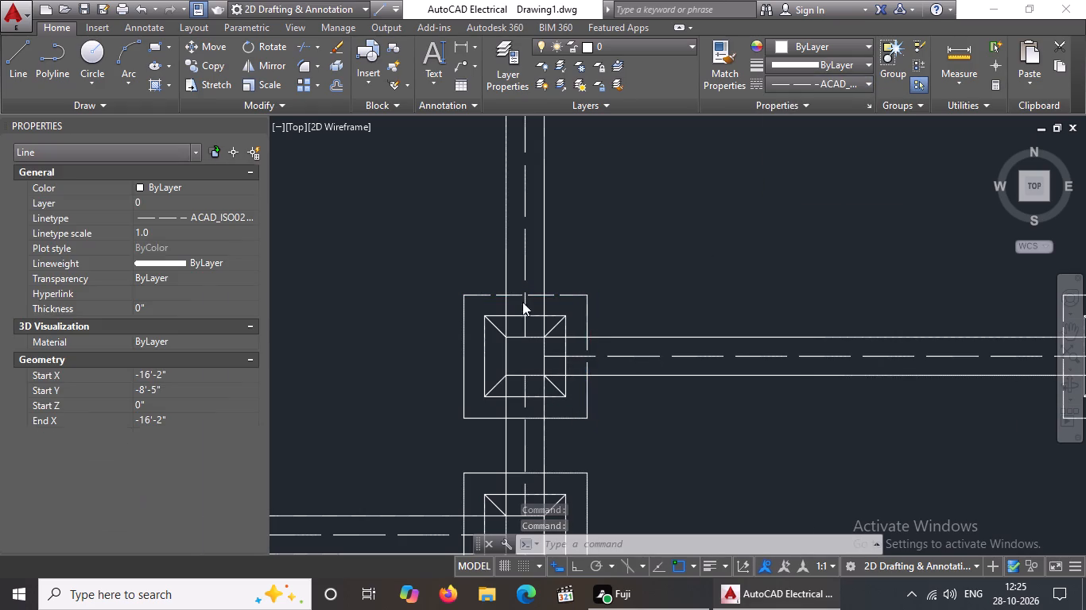
{"action": "left_click", "coordinate": [165, 234]}
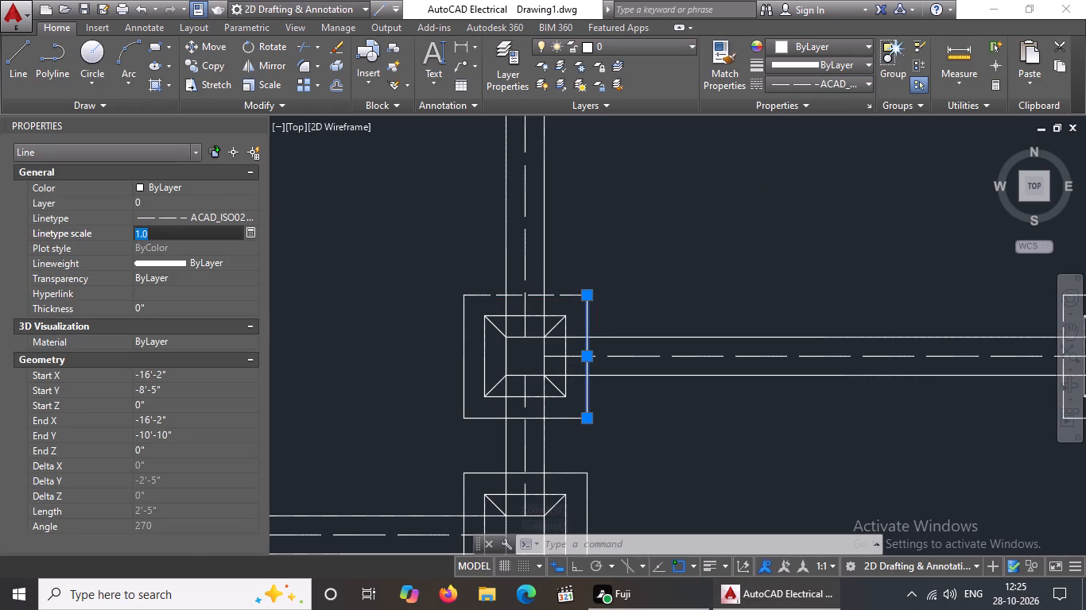
{"action": "key", "text": "BackSpace"}
{"action": "key", "text": "BackSpace"}
{"action": "type", "text": "0.5"}
{"action": "key", "text": "Return"}
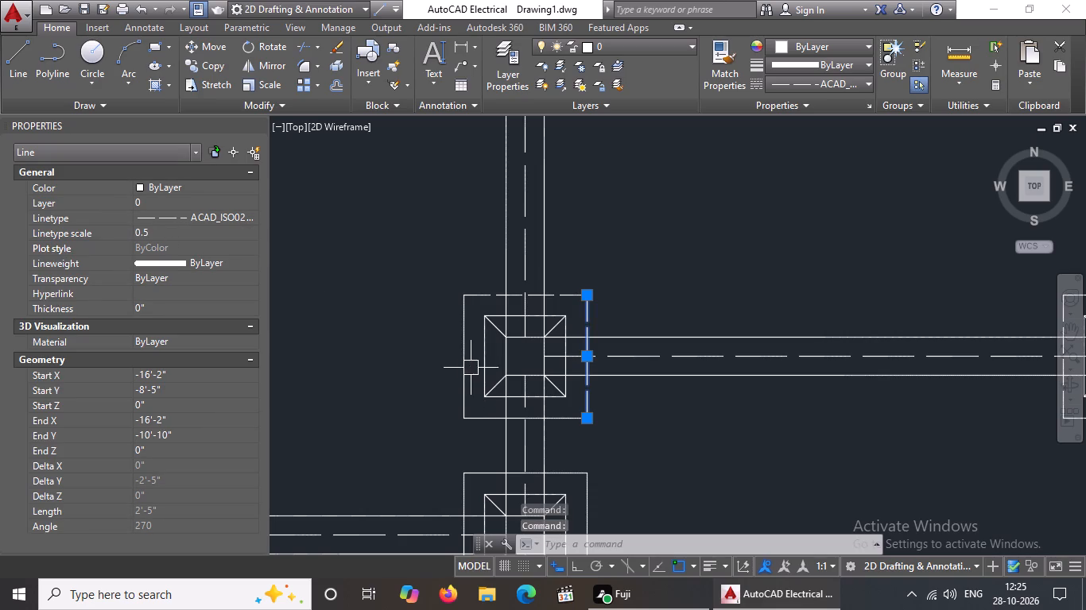
Give the left edge of the outer square of the middle column's fourth footing the ACAD_ISO02W100 linetype at scale 0.5.
{"action": "left_click", "coordinate": [467, 361]}
{"action": "left_click", "coordinate": [789, 79]}
{"action": "left_click", "coordinate": [782, 133]}
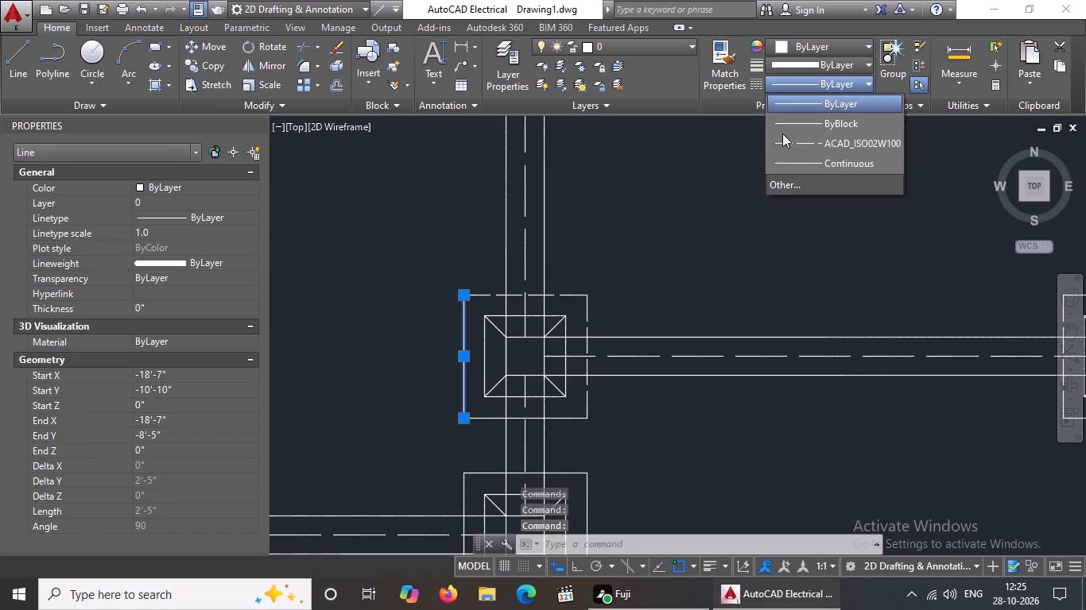
{"action": "left_click", "coordinate": [855, 88]}
{"action": "left_click", "coordinate": [832, 140]}
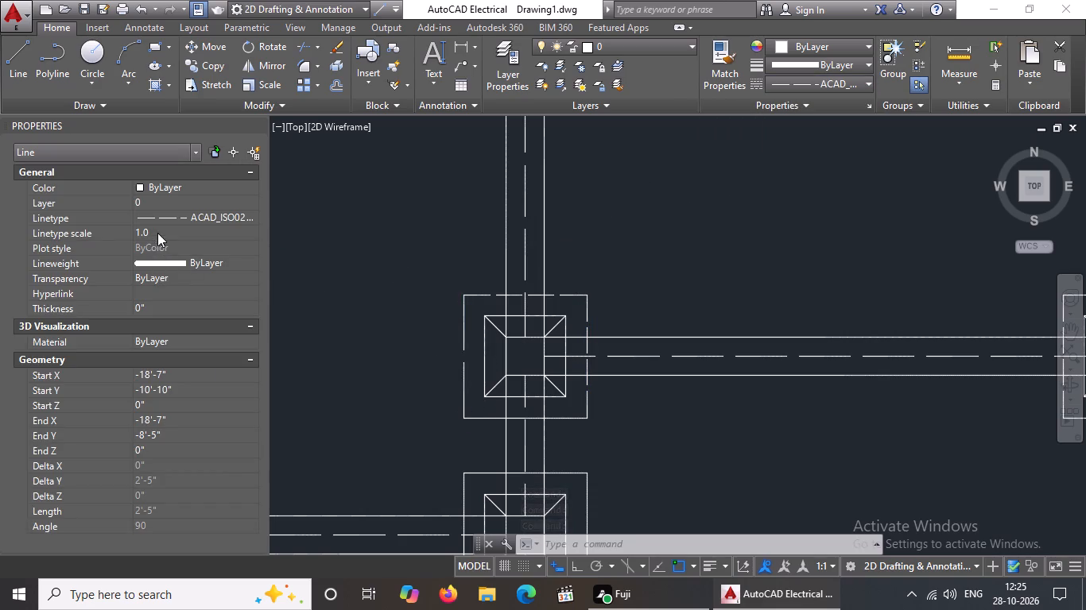
{"action": "left_click", "coordinate": [157, 232]}
{"action": "key", "text": "BackSpace"}
{"action": "key", "text": "BackSpace"}
{"action": "type", "text": "0.5"}
{"action": "key", "text": "Return"}
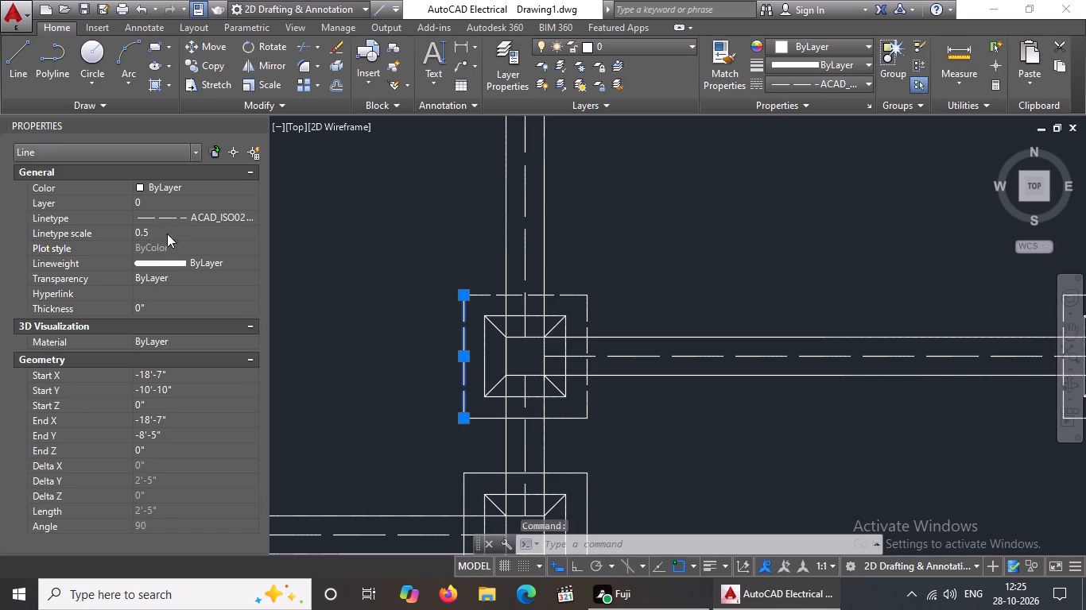
Give the bottom edge of the outer square of the middle column's fourth footing the ACAD_ISO02W100 linetype at scale 0.5.
{"action": "left_click", "coordinate": [563, 420]}
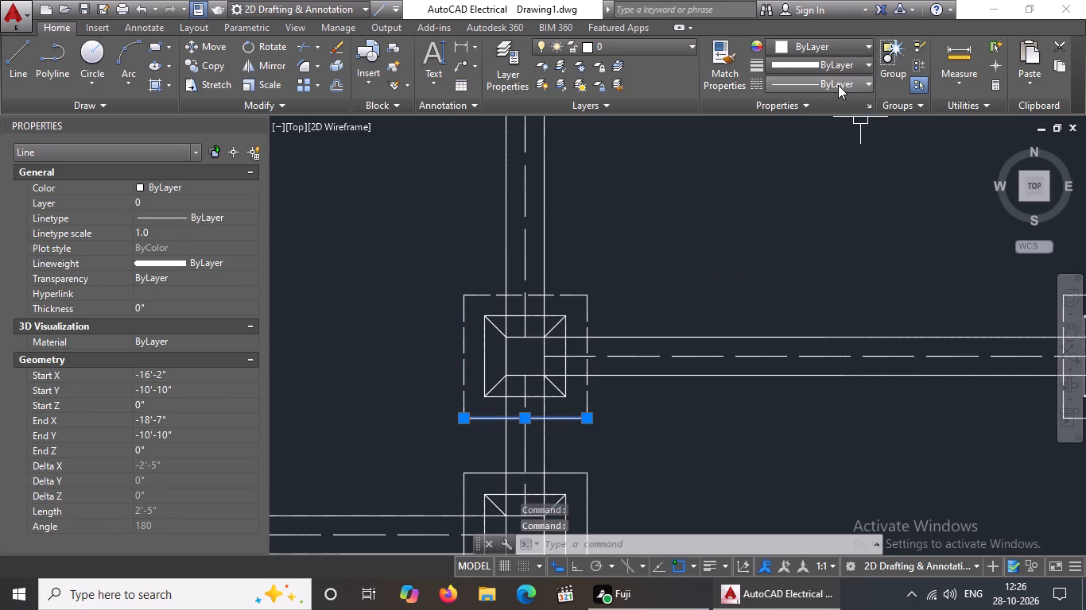
{"action": "left_click", "coordinate": [838, 85]}
{"action": "left_click", "coordinate": [826, 141]}
{"action": "left_click", "coordinate": [183, 234]}
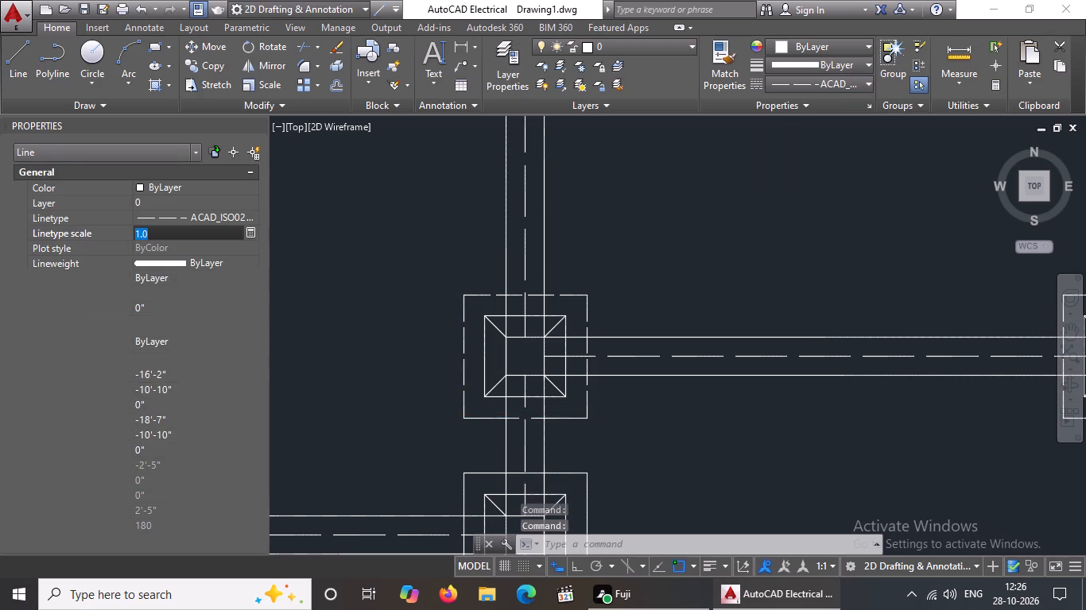
{"action": "key", "text": "BackSpace"}
{"action": "key", "text": "BackSpace"}
{"action": "type", "text": "0.5"}
{"action": "key", "text": "Return"}
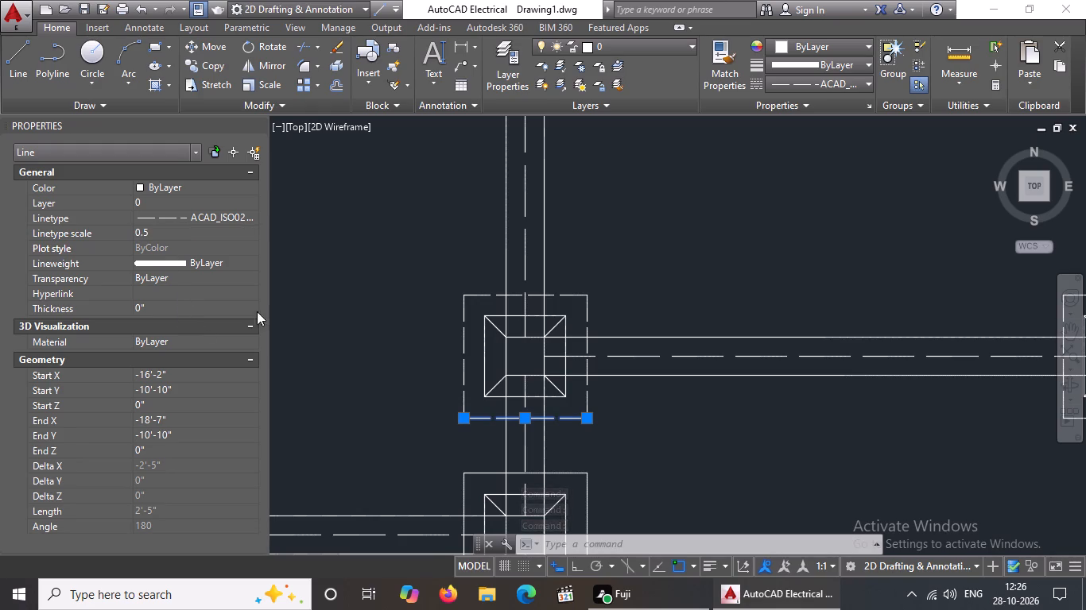
{"action": "scroll", "coordinate": [434, 333], "scroll_direction": "down", "scroll_amount": 3}
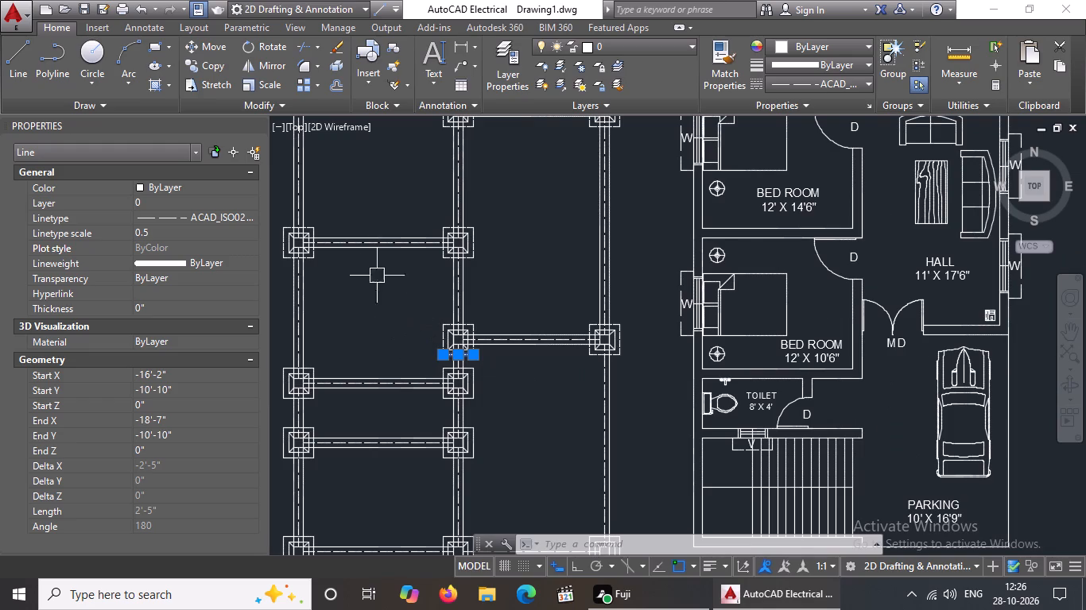
{"action": "scroll", "coordinate": [363, 257], "scroll_direction": "down", "scroll_amount": 2}
{"action": "scroll", "coordinate": [354, 239], "scroll_direction": "up", "scroll_amount": 3}
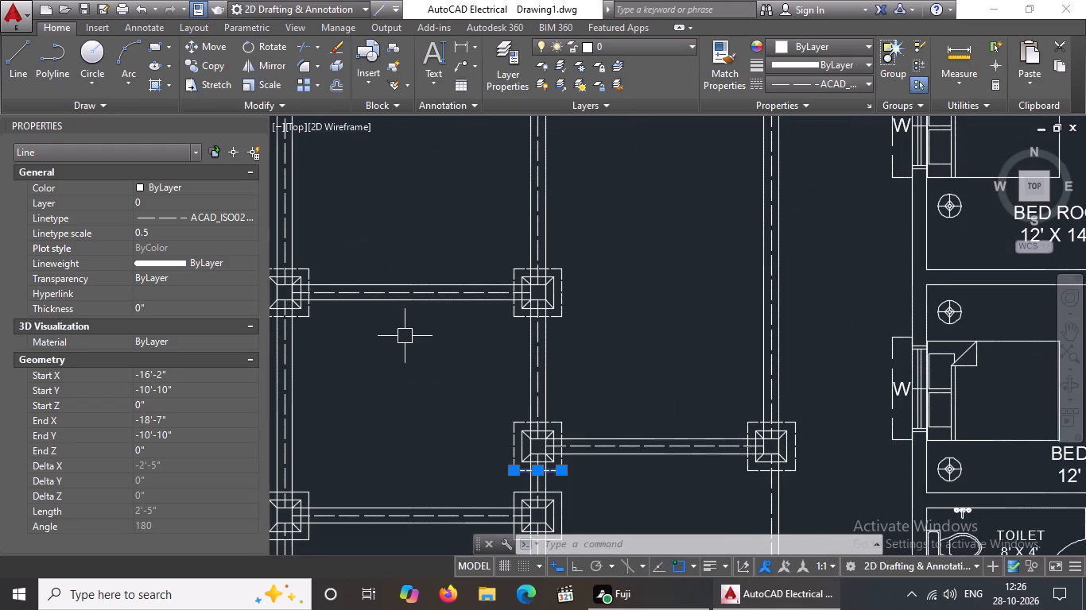
{"action": "scroll", "coordinate": [408, 338], "scroll_direction": "down", "scroll_amount": 2}
{"action": "scroll", "coordinate": [458, 388], "scroll_direction": "up", "scroll_amount": 3}
{"action": "key", "text": "Escape"}
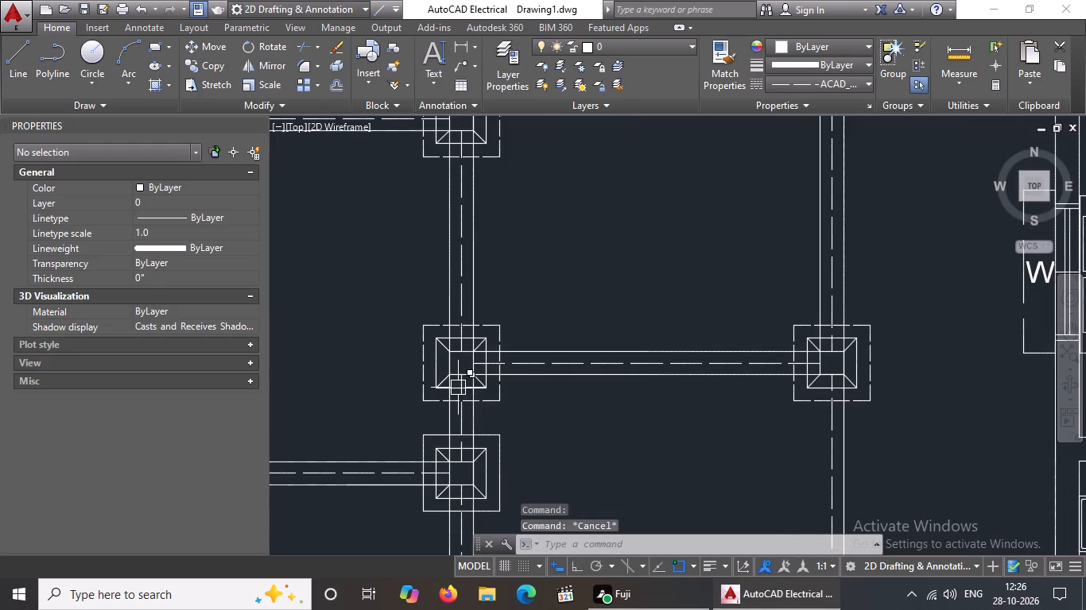
Give the top edge of the outer square of the left column's footing, level with the middle column's fifth, the ACAD_ISO02W100 linetype at scale 0.5.
{"action": "scroll", "coordinate": [463, 427], "scroll_direction": "down", "scroll_amount": 3}
{"action": "scroll", "coordinate": [377, 456], "scroll_direction": "up", "scroll_amount": 3}
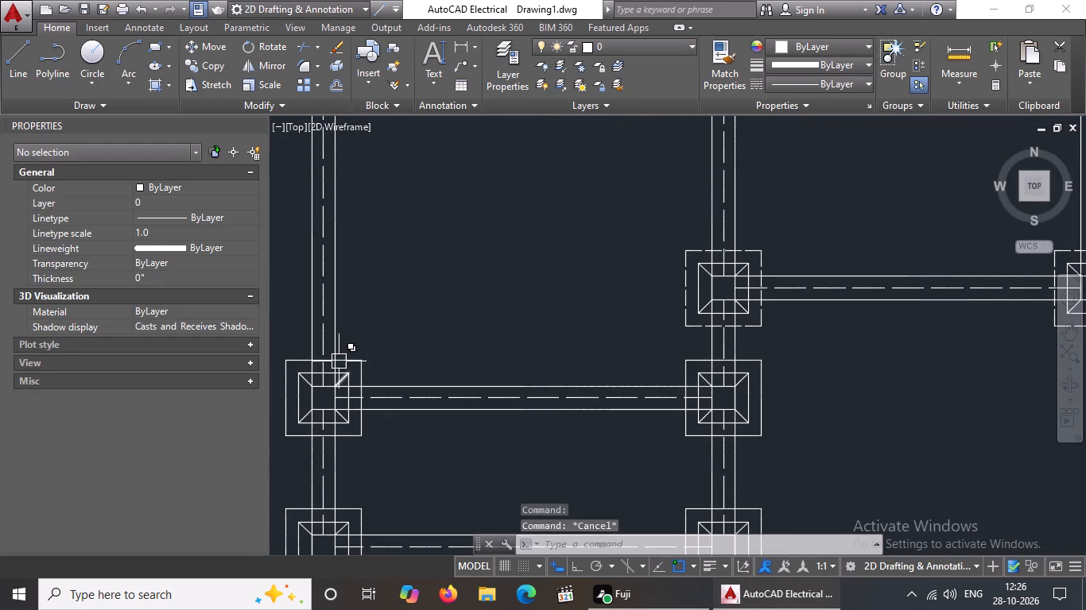
{"action": "scroll", "coordinate": [347, 362], "scroll_direction": "up", "scroll_amount": 1}
{"action": "left_click", "coordinate": [347, 361]}
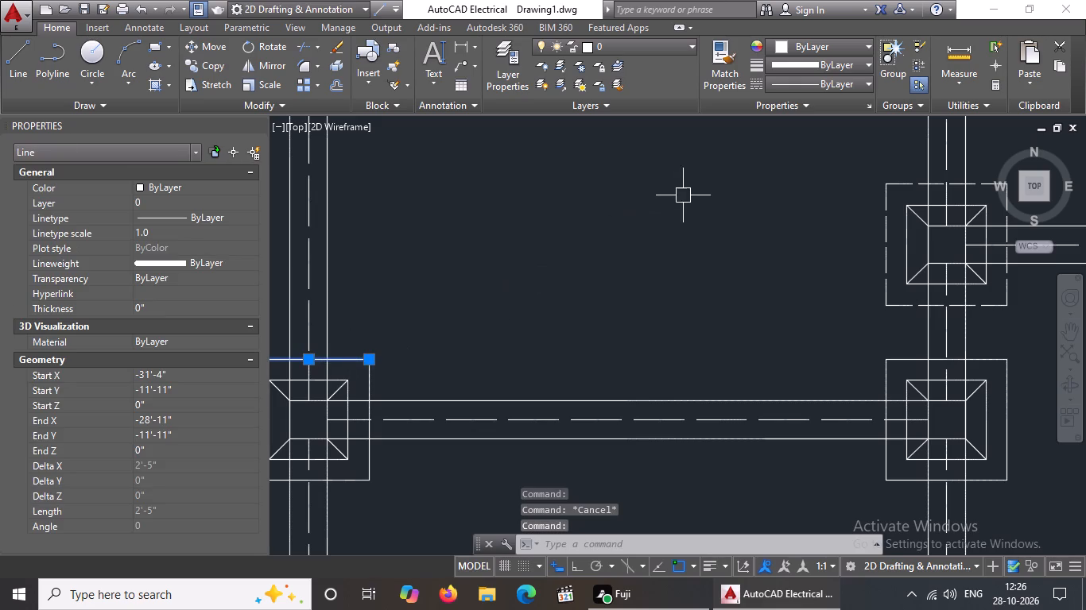
{"action": "left_click", "coordinate": [785, 92]}
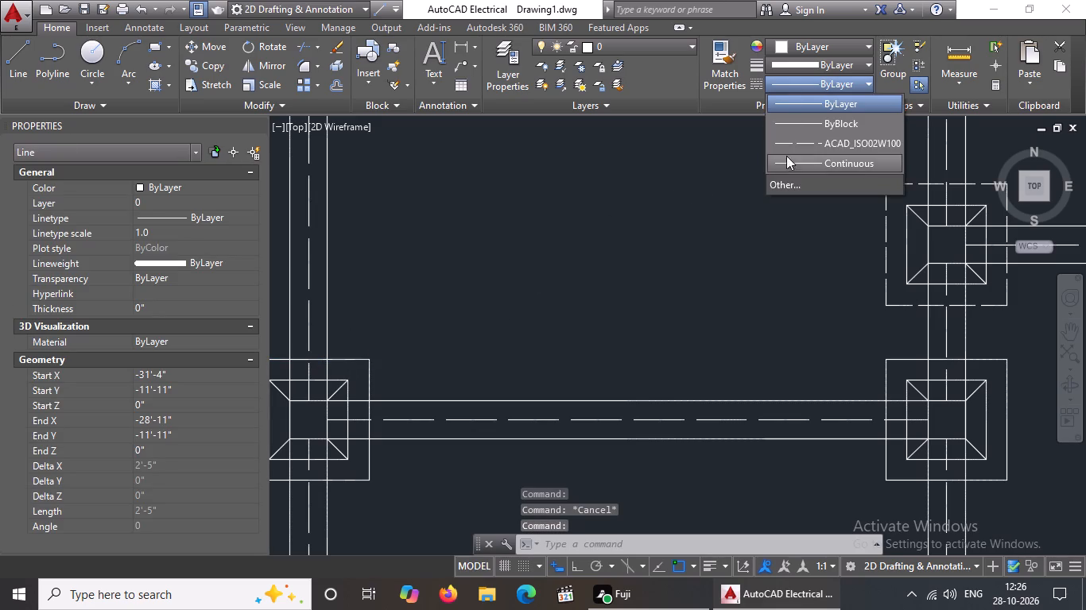
{"action": "left_click", "coordinate": [792, 138]}
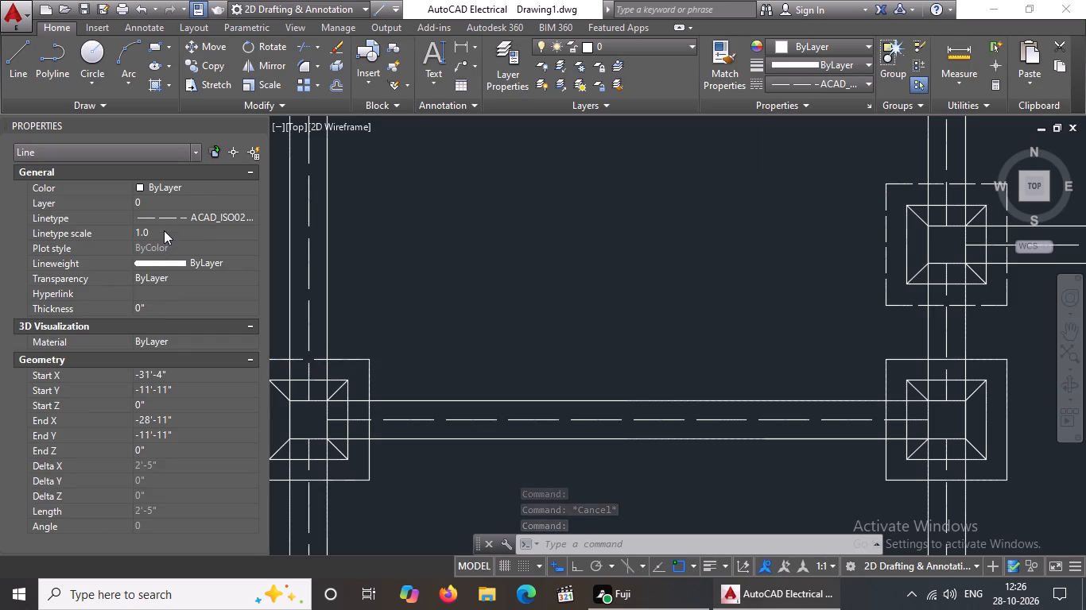
{"action": "left_click", "coordinate": [163, 237]}
{"action": "key", "text": "BackSpace"}
{"action": "key", "text": "BackSpace"}
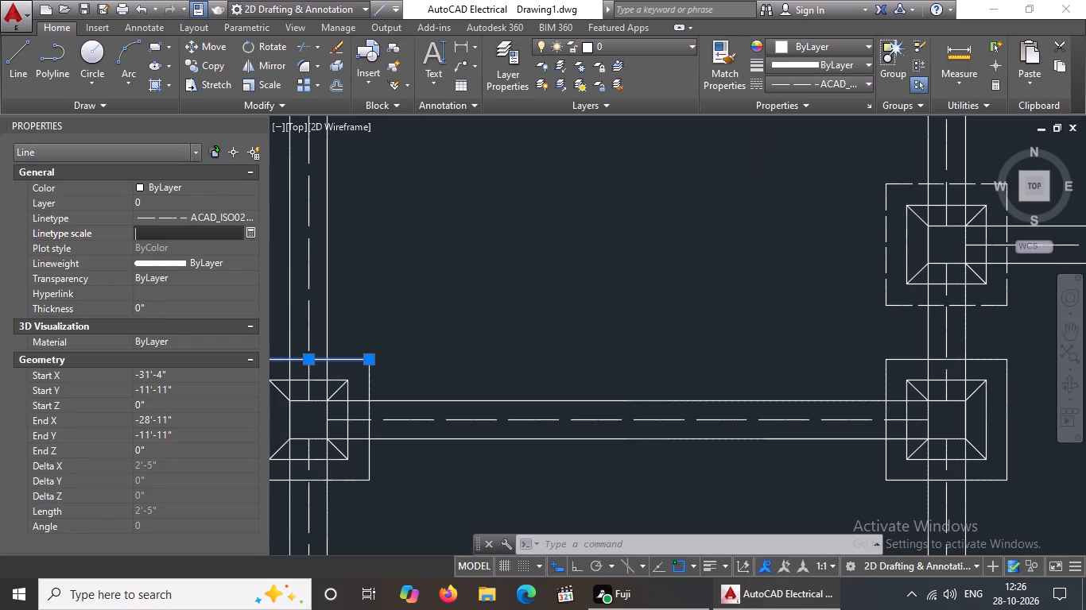
{"action": "key", "text": "BackSpace"}
{"action": "key", "text": "0"}
{"action": "key", "text": "period"}
{"action": "key", "text": "5"}
{"action": "key", "text": "Return"}
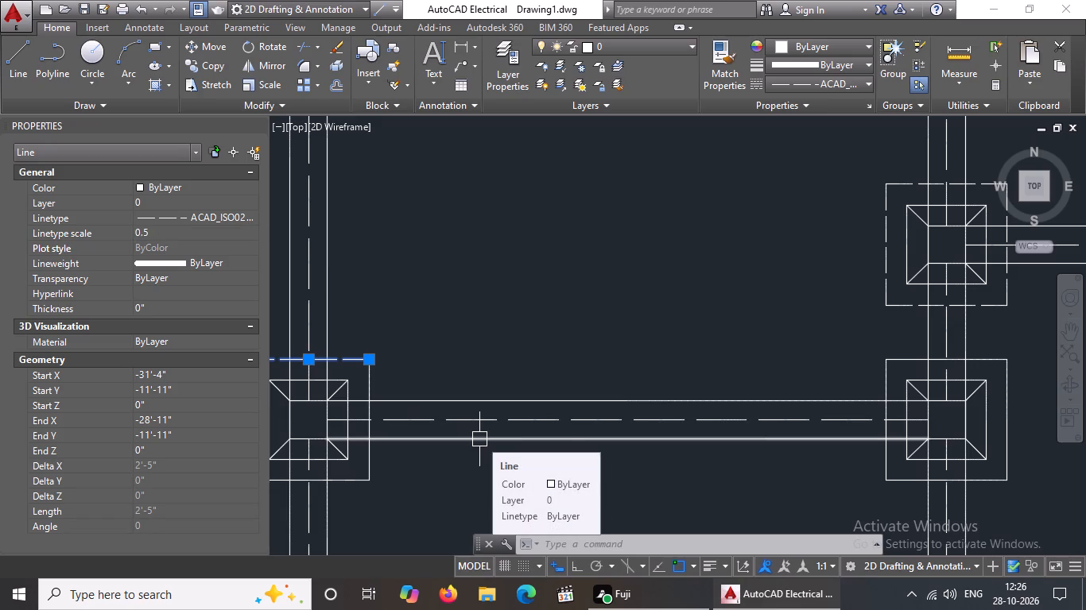
Give the right edge of that left-column footing's outer square the ACAD_ISO02W100 linetype at scale 0.5.
{"action": "scroll", "coordinate": [468, 430], "scroll_direction": "down", "scroll_amount": 3}
{"action": "scroll", "coordinate": [424, 431], "scroll_direction": "up", "scroll_amount": 3}
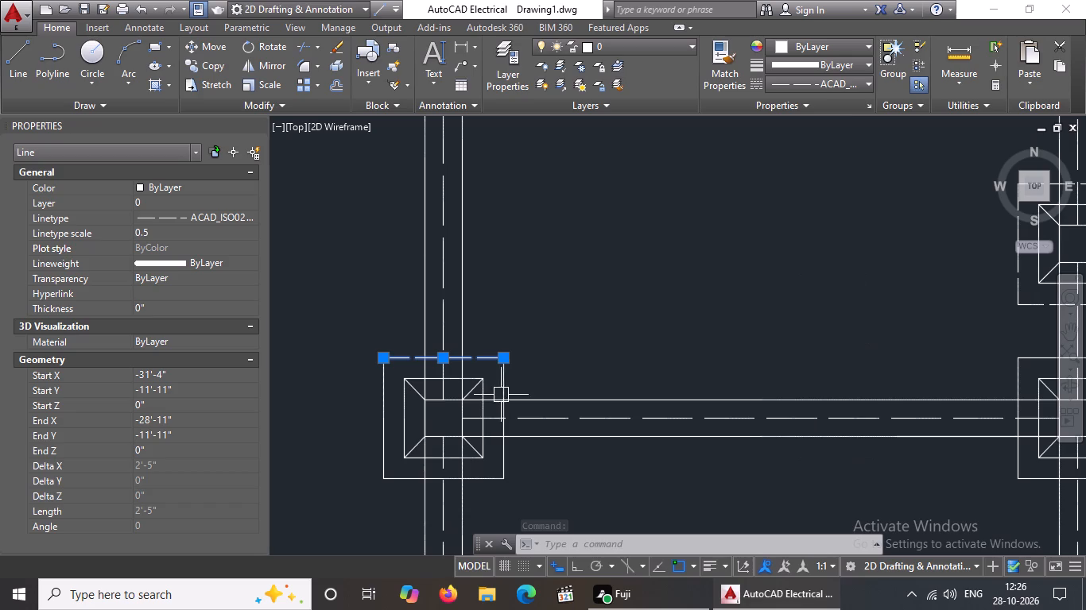
{"action": "left_click", "coordinate": [502, 384]}
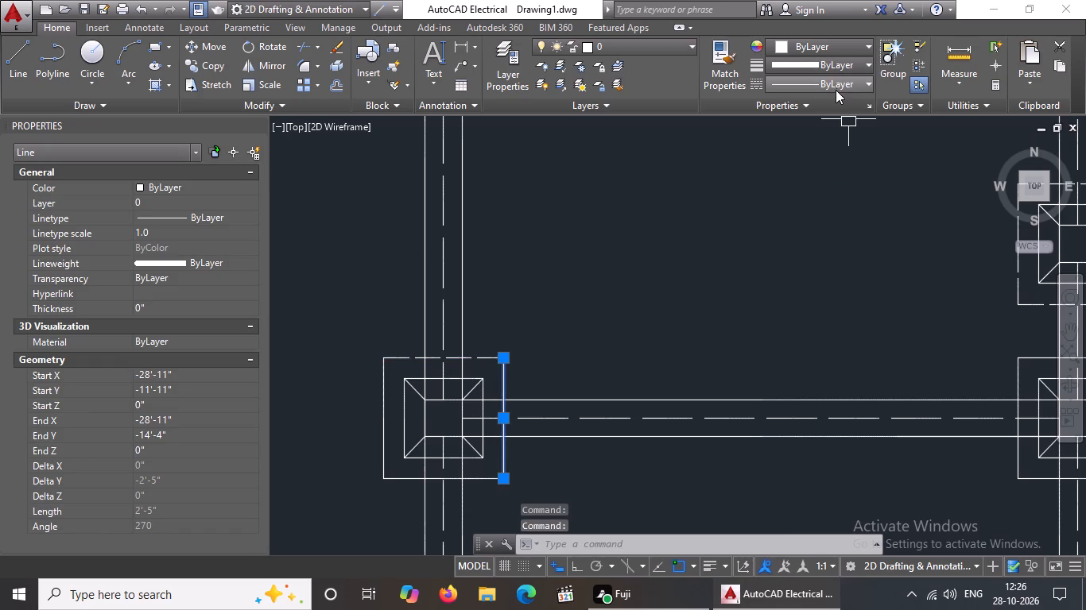
{"action": "left_click", "coordinate": [836, 88]}
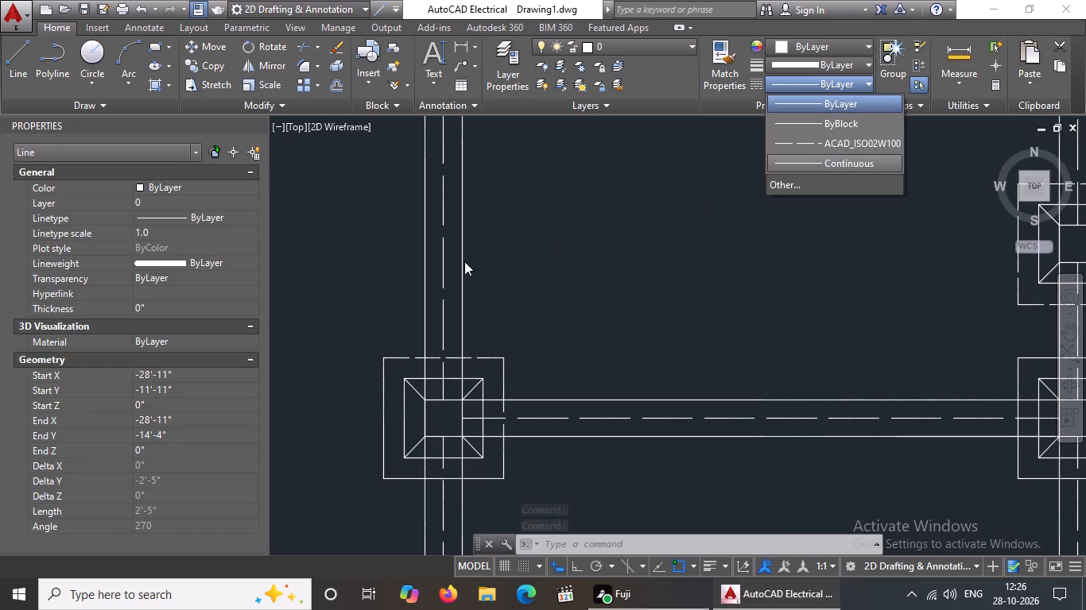
{"action": "left_click", "coordinate": [811, 148]}
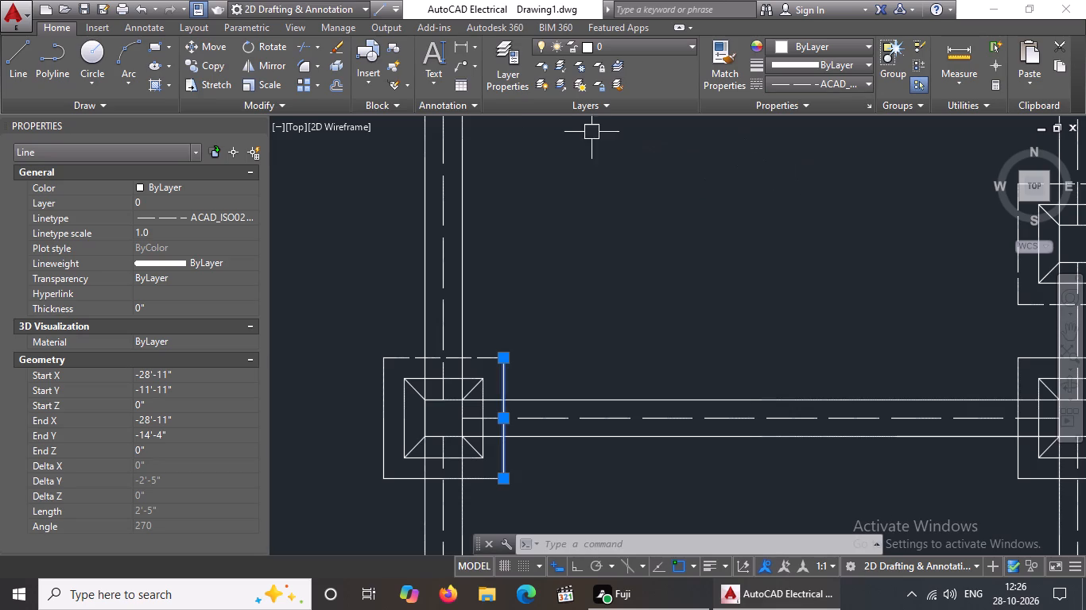
{"action": "left_click", "coordinate": [160, 230]}
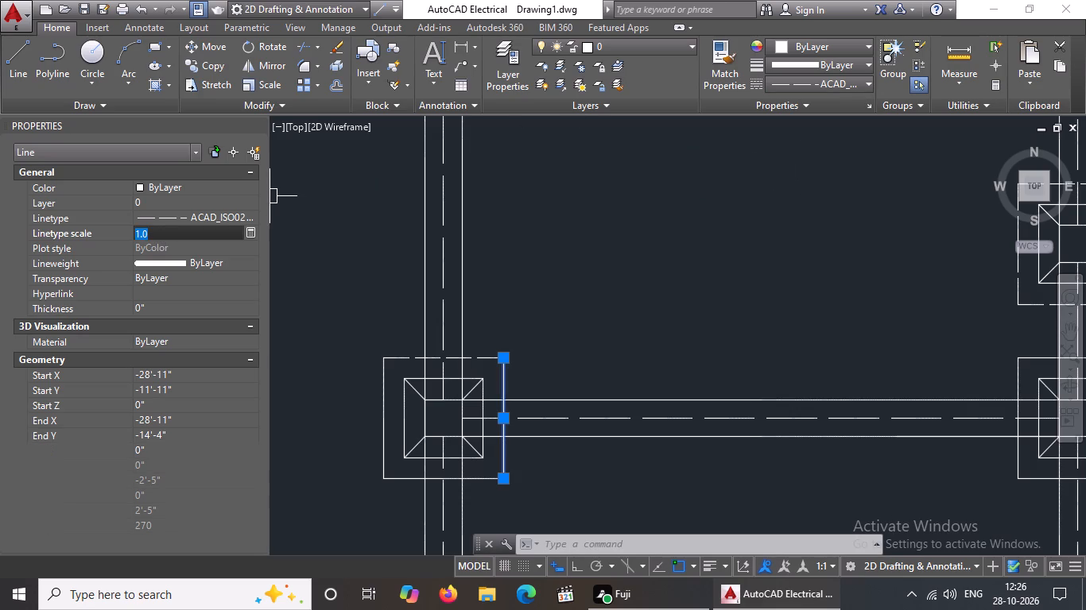
{"action": "key", "text": "BackSpace"}
{"action": "key", "text": "BackSpace"}
{"action": "type", "text": "0.5"}
{"action": "key", "text": "Return"}
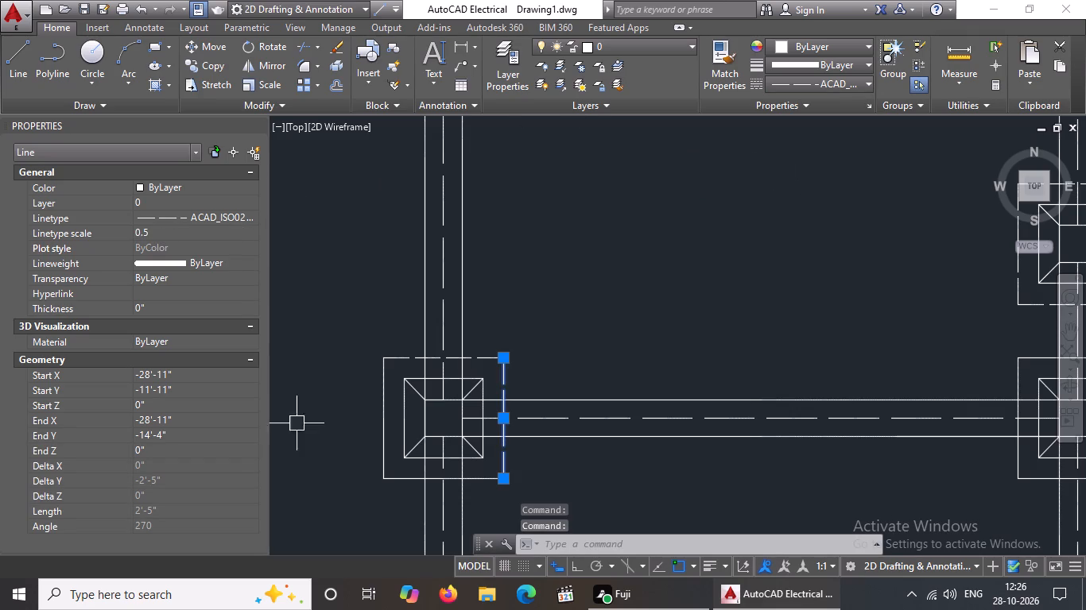
Give the left edge of the same left-column footing's outer square the ACAD_ISO02W100 linetype at scale 0.5.
{"action": "left_click", "coordinate": [387, 415]}
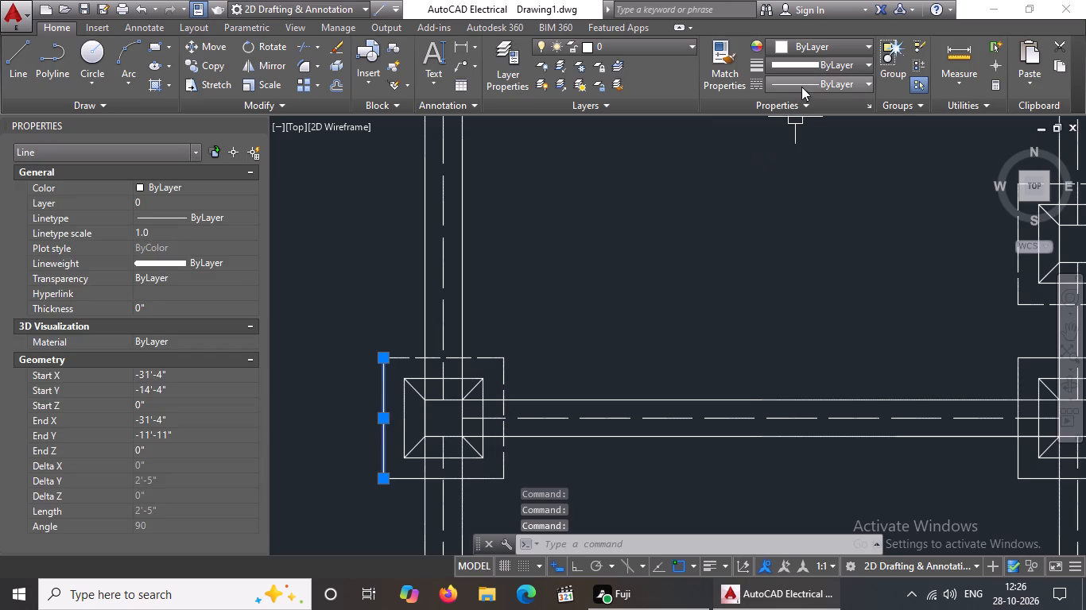
{"action": "left_click", "coordinate": [801, 87]}
{"action": "left_click", "coordinate": [800, 137]}
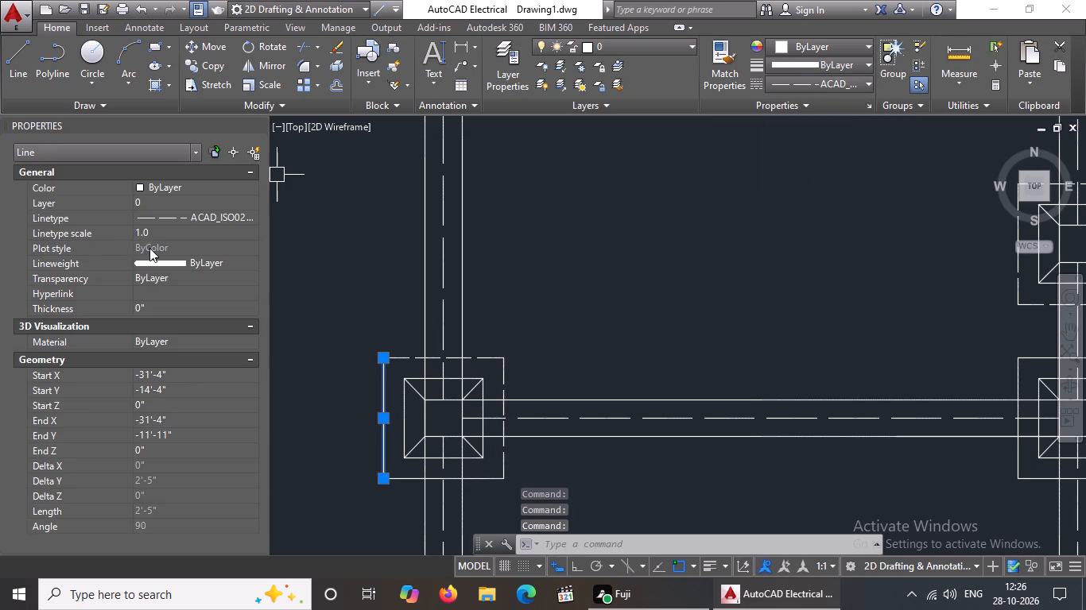
{"action": "left_click", "coordinate": [157, 231]}
{"action": "key", "text": "BackSpace"}
{"action": "key", "text": "BackSpace"}
{"action": "type", "text": "0.5"}
{"action": "key", "text": "Return"}
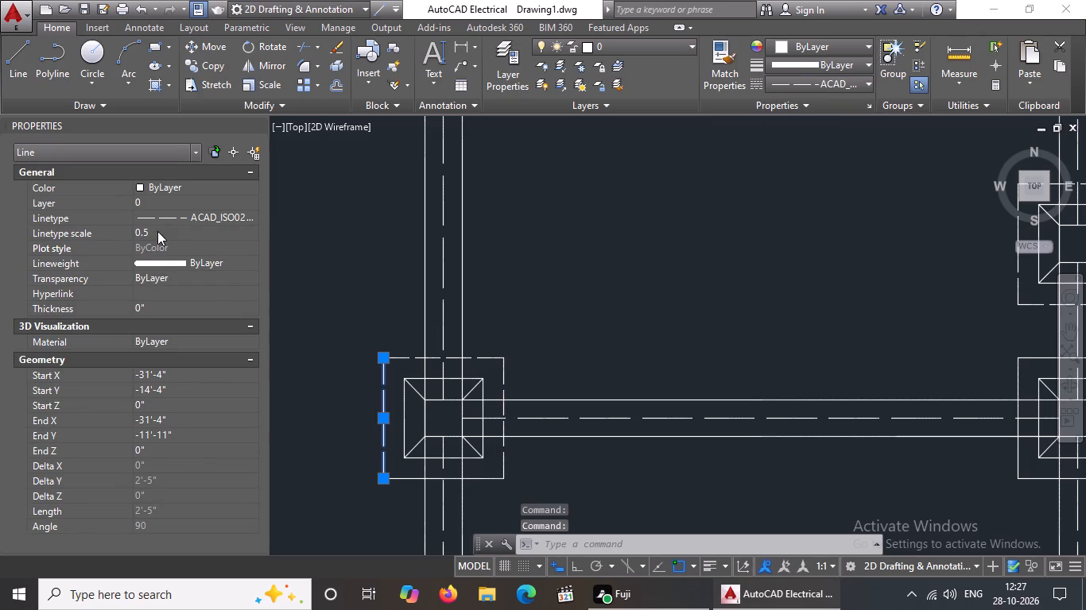
Give the bottom edge of the same left-column footing's outer square the ACAD_ISO02W100 linetype at scale 0.5.
{"action": "left_click", "coordinate": [495, 482]}
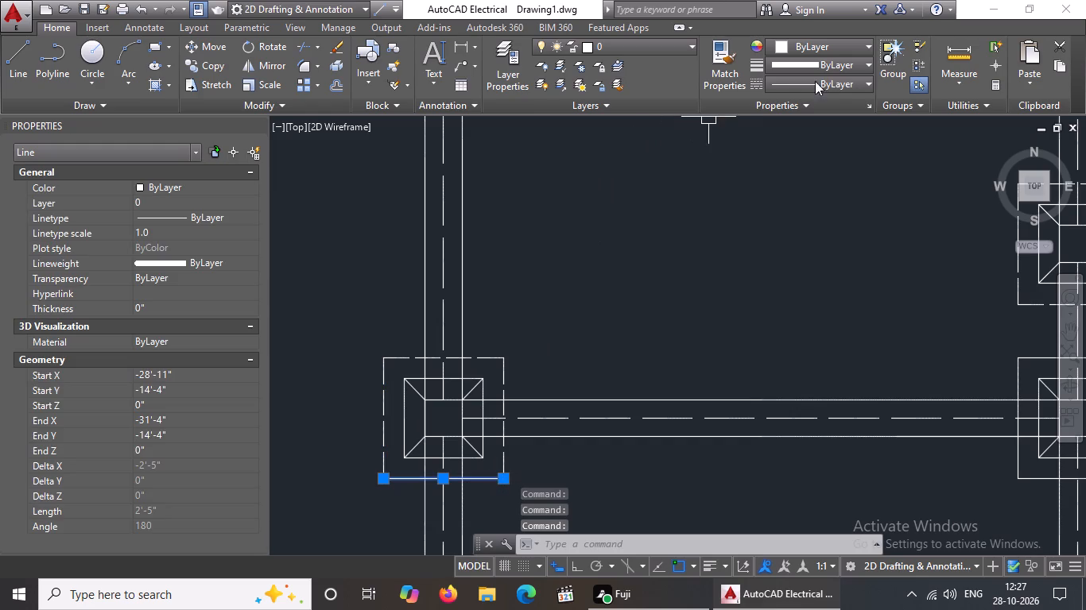
{"action": "left_click", "coordinate": [821, 83]}
{"action": "left_click", "coordinate": [816, 145]}
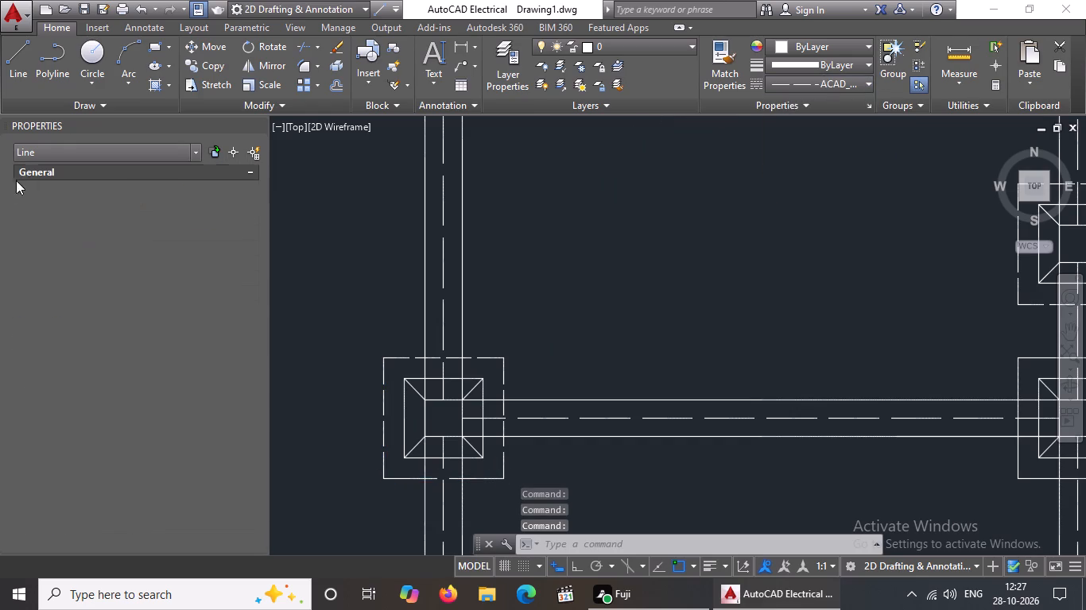
{"action": "left_click", "coordinate": [178, 228]}
{"action": "key", "text": "BackSpace"}
{"action": "key", "text": "BackSpace"}
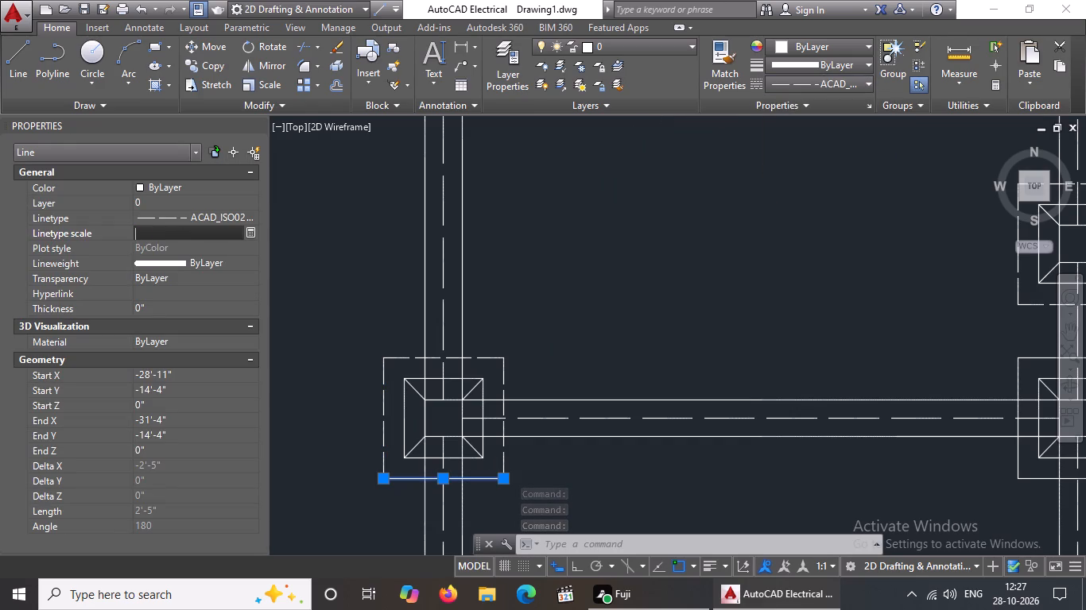
{"action": "type", "text": "0.5"}
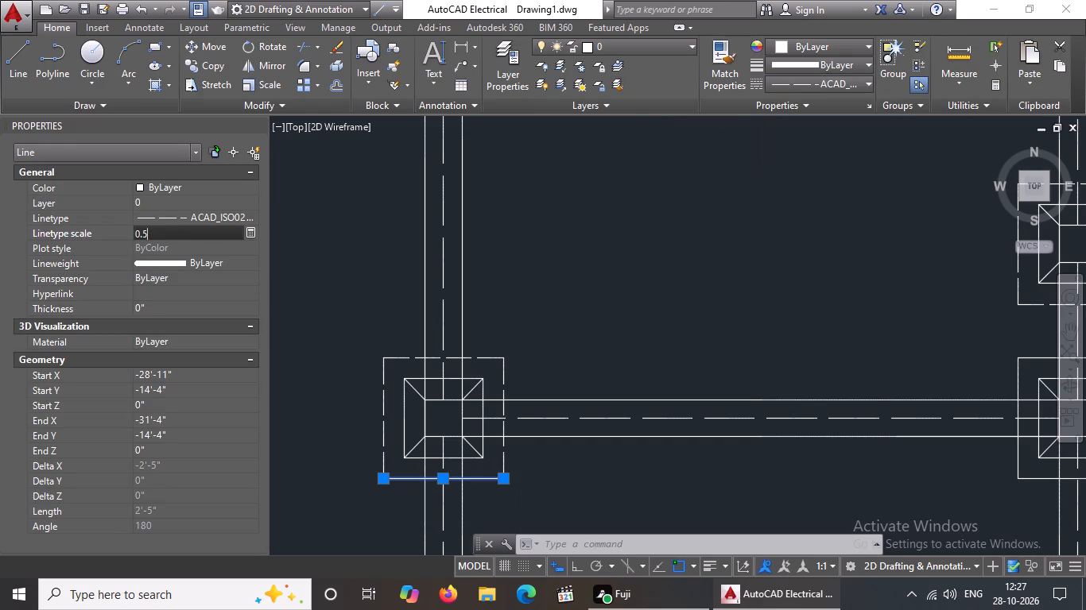
{"action": "key", "text": "Return"}
Give the left edge of the outer square of the middle column's fifth footing from the top the ACAD_ISO02W100 linetype at scale 0.5.
{"action": "scroll", "coordinate": [425, 399], "scroll_direction": "down", "scroll_amount": 3}
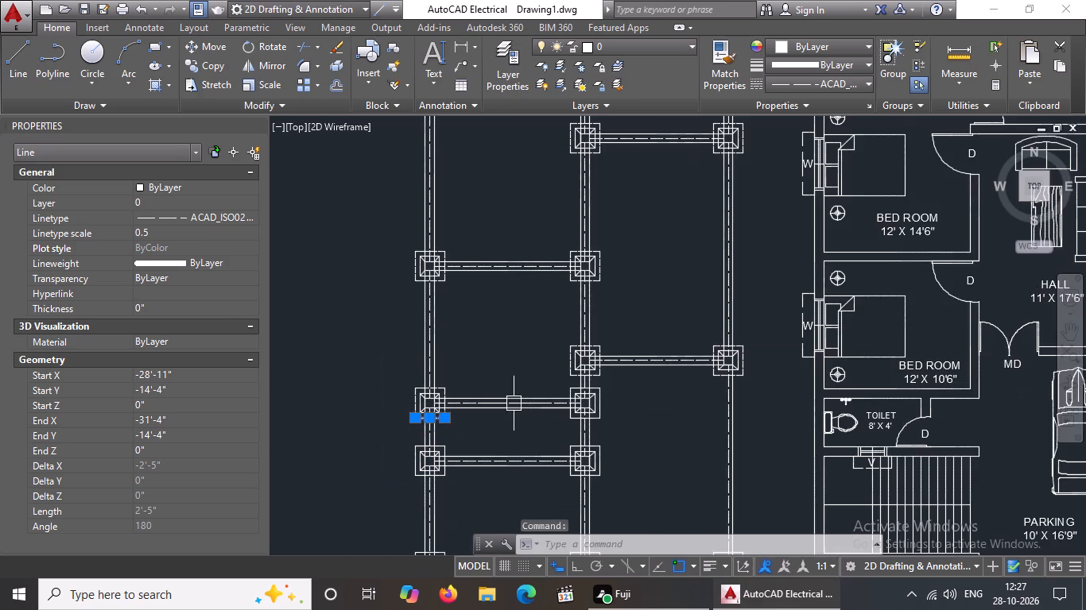
{"action": "scroll", "coordinate": [514, 403], "scroll_direction": "up", "scroll_amount": 2}
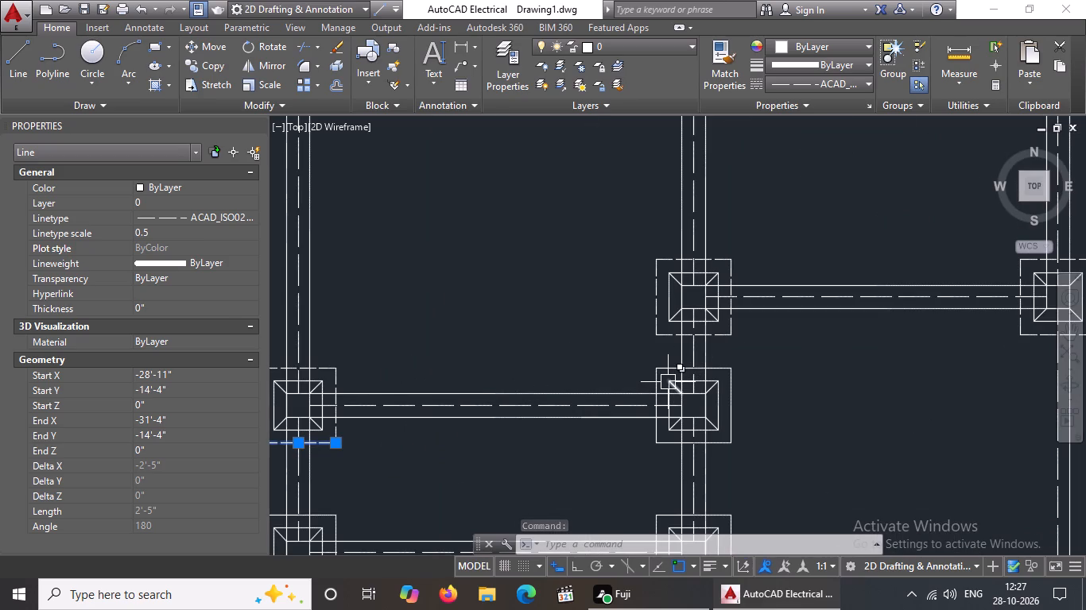
{"action": "key", "text": "Escape"}
{"action": "left_click", "coordinate": [657, 383]}
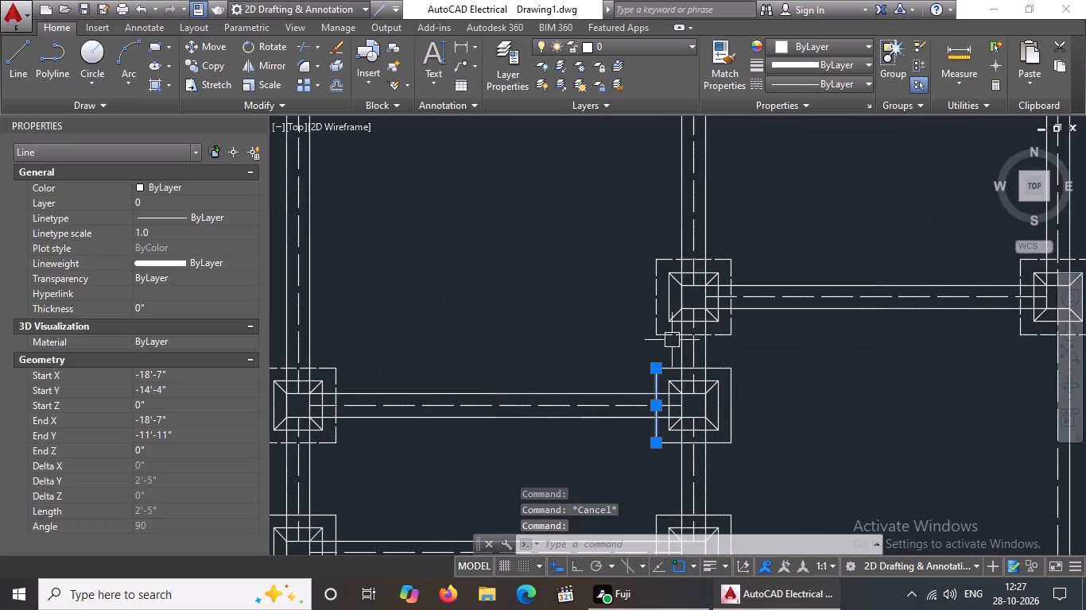
{"action": "left_click", "coordinate": [789, 83]}
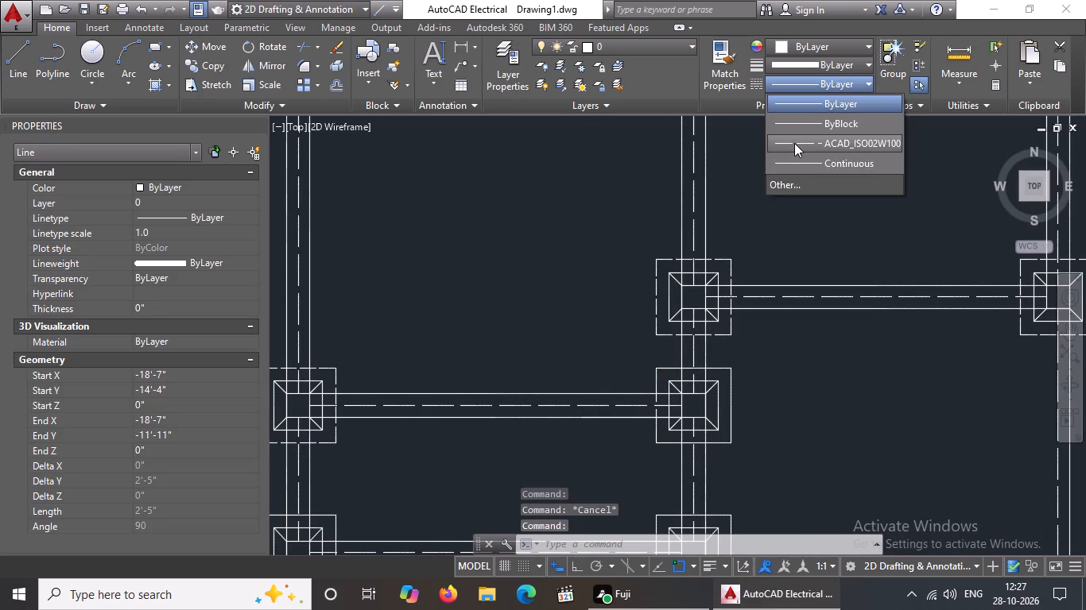
{"action": "left_click", "coordinate": [794, 143]}
{"action": "left_click", "coordinate": [170, 233]}
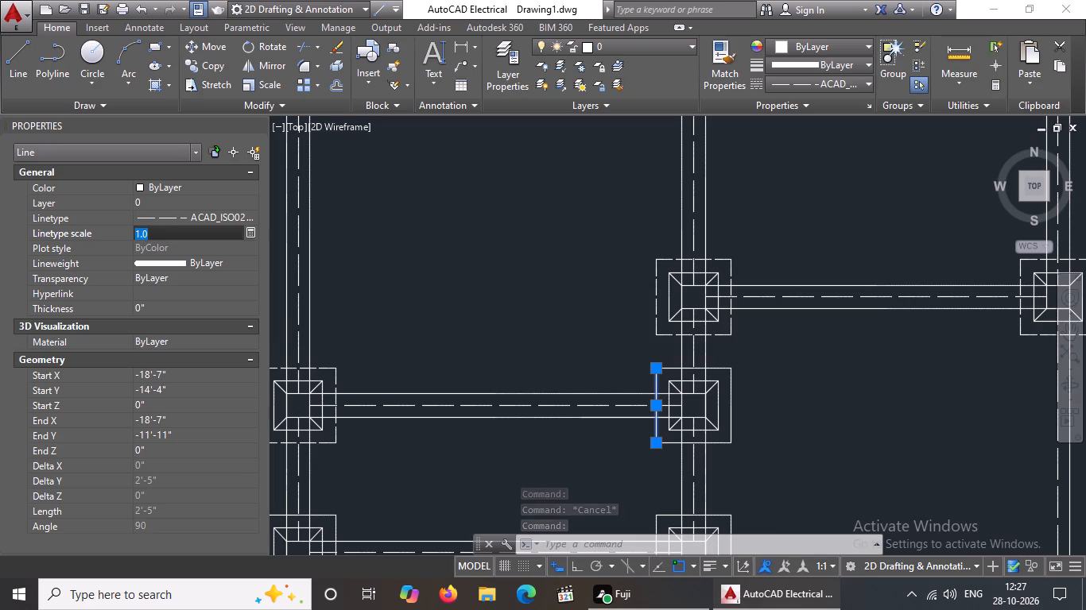
{"action": "key", "text": "BackSpace"}
{"action": "key", "text": "BackSpace"}
{"action": "type", "text": "0."}
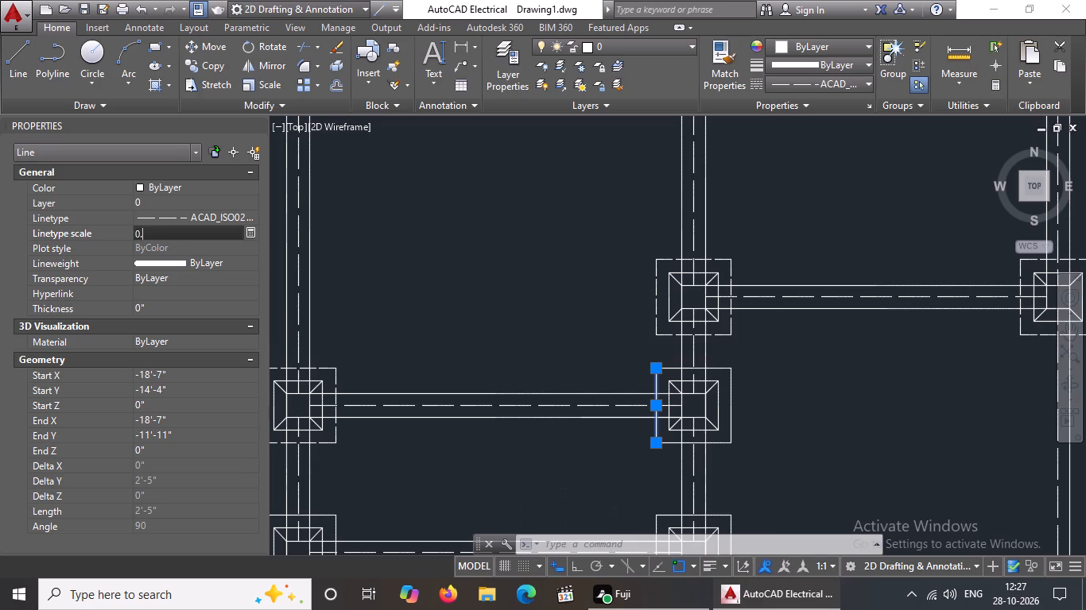
{"action": "key", "text": "5"}
{"action": "key", "text": "Return"}
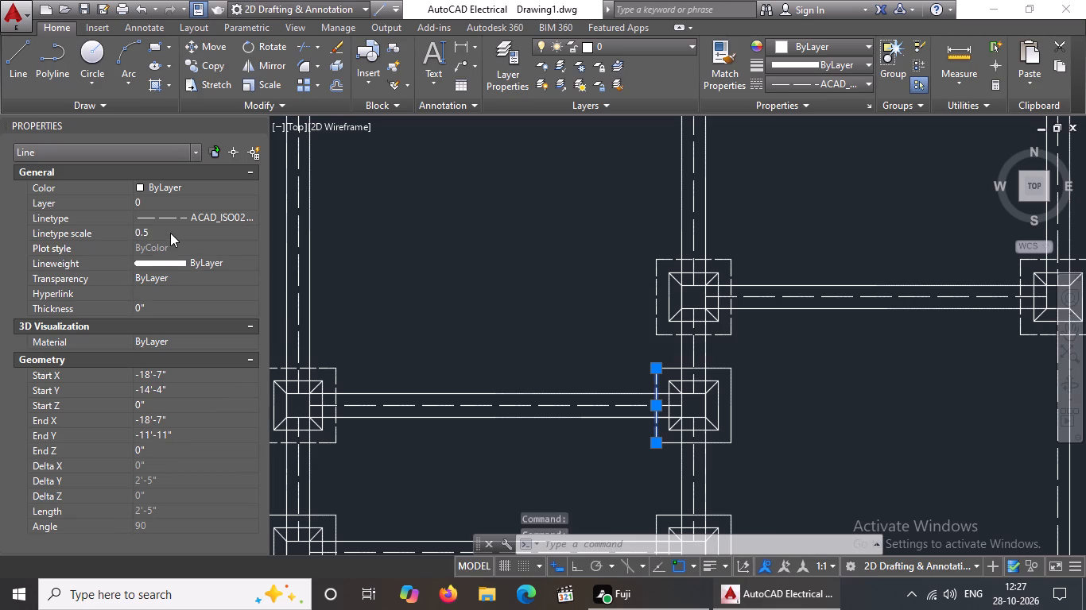
Give the top edge of the outer square of the middle column's fifth footing the ACAD_ISO02W100 linetype at scale 0.5.
{"action": "scroll", "coordinate": [739, 376], "scroll_direction": "up", "scroll_amount": 3}
{"action": "left_click", "coordinate": [654, 350]}
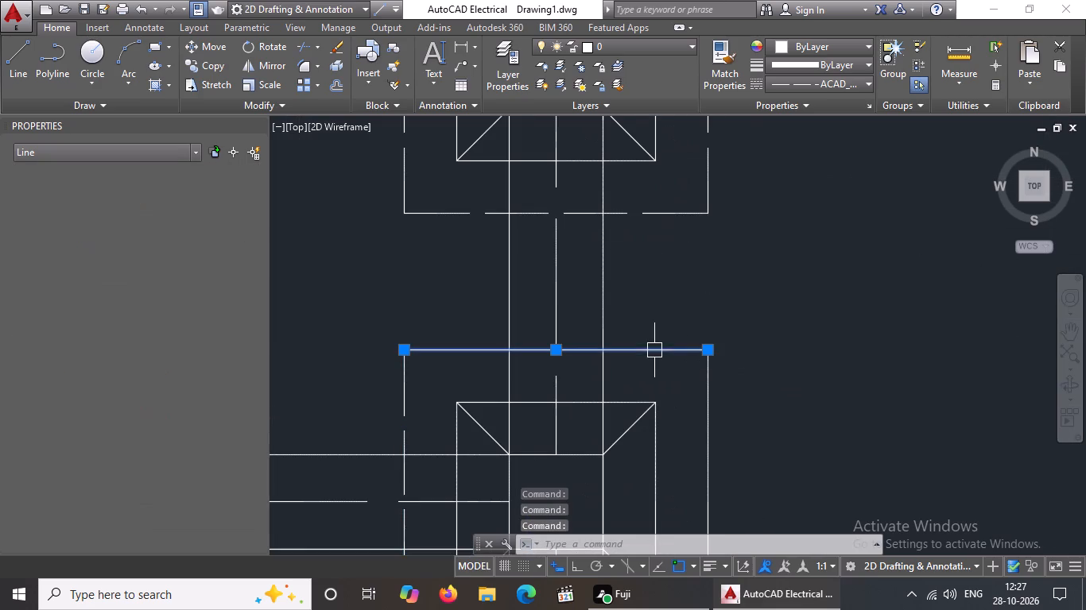
{"action": "left_click", "coordinate": [797, 79]}
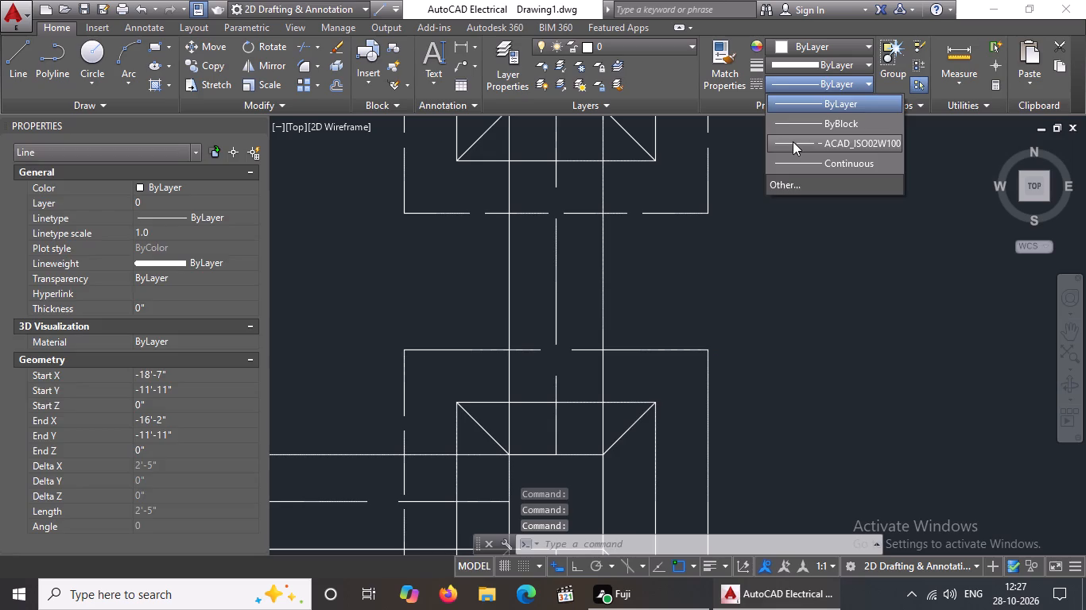
{"action": "left_click", "coordinate": [793, 141]}
{"action": "left_click", "coordinate": [155, 230]}
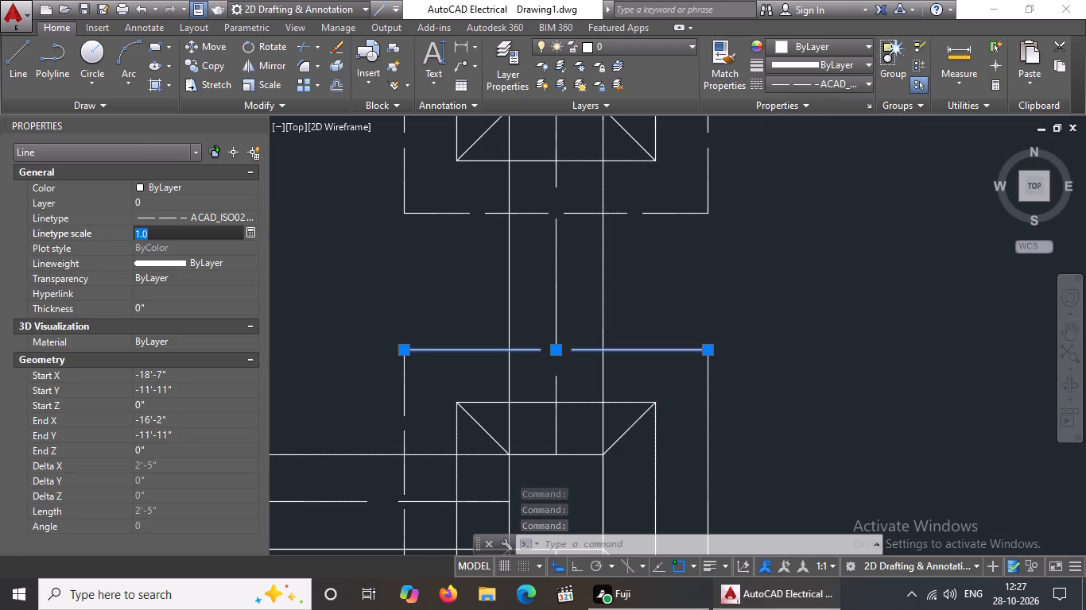
{"action": "key", "text": "BackSpace"}
{"action": "key", "text": "BackSpace"}
{"action": "type", "text": "0.5"}
{"action": "key", "text": "Return"}
Give the right edge of the middle column's fifth footing's outer square the ACAD_ISO02W100 linetype at scale 0.5.
{"action": "scroll", "coordinate": [698, 505], "scroll_direction": "down", "scroll_amount": 4}
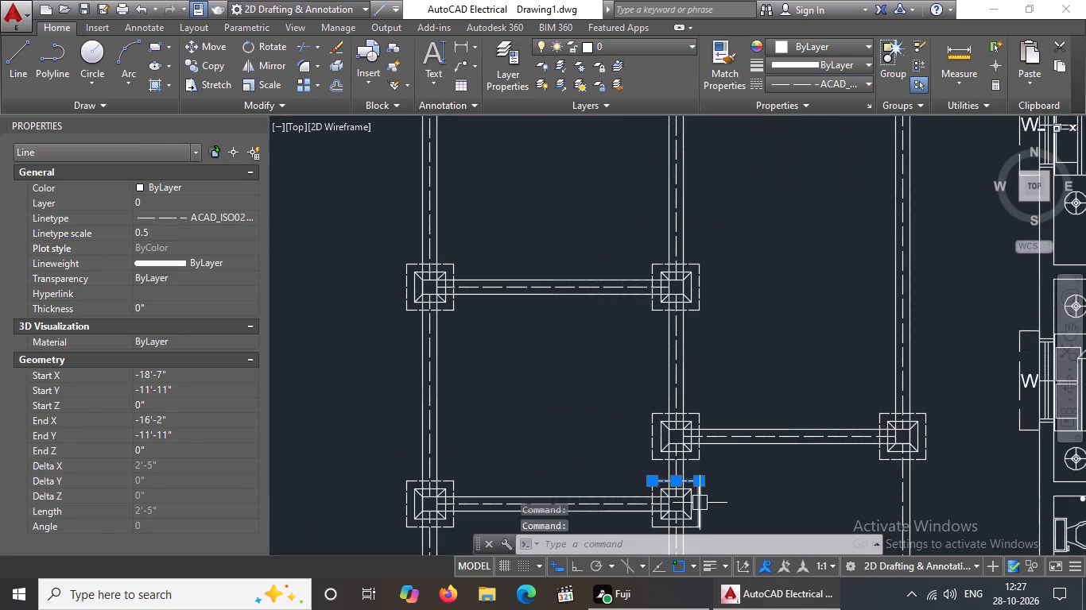
{"action": "scroll", "coordinate": [696, 522], "scroll_direction": "up", "scroll_amount": 4}
{"action": "left_click", "coordinate": [722, 434]}
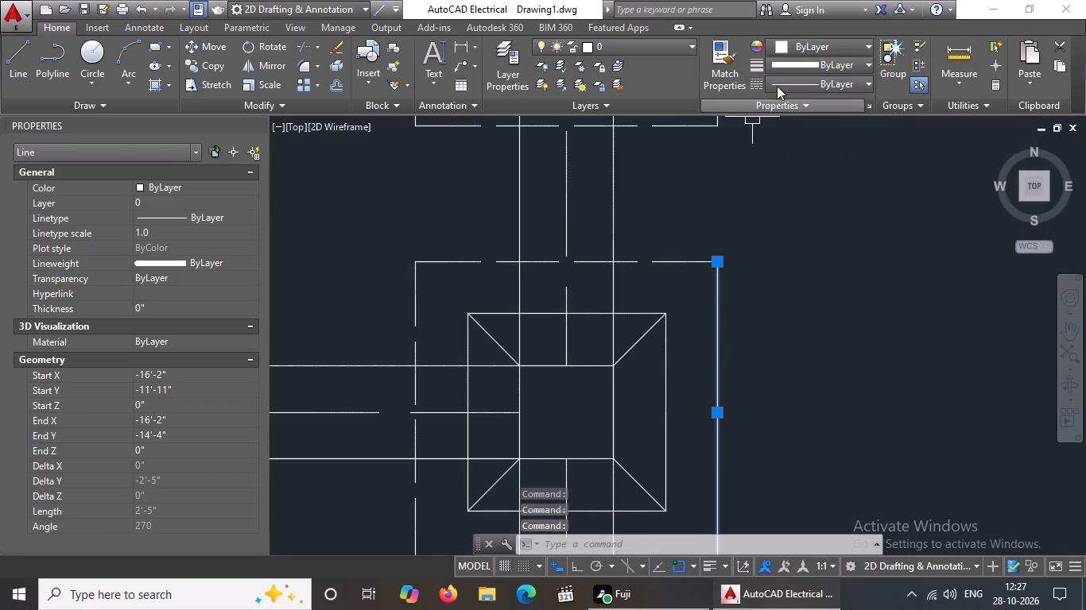
{"action": "left_click", "coordinate": [812, 81]}
{"action": "left_click", "coordinate": [794, 145]}
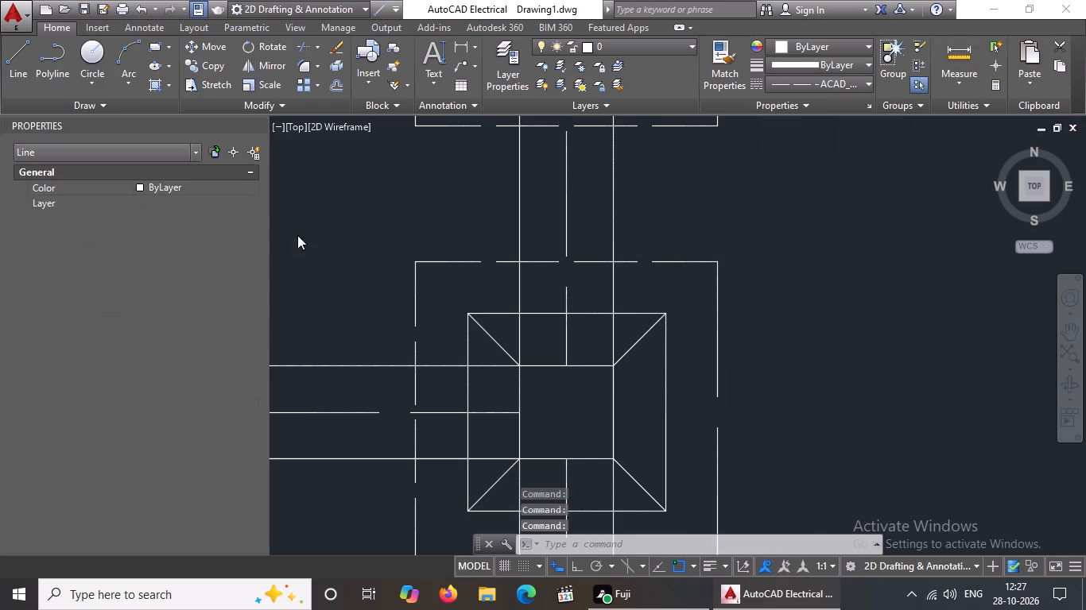
{"action": "left_click", "coordinate": [173, 223]}
{"action": "left_click", "coordinate": [172, 233]}
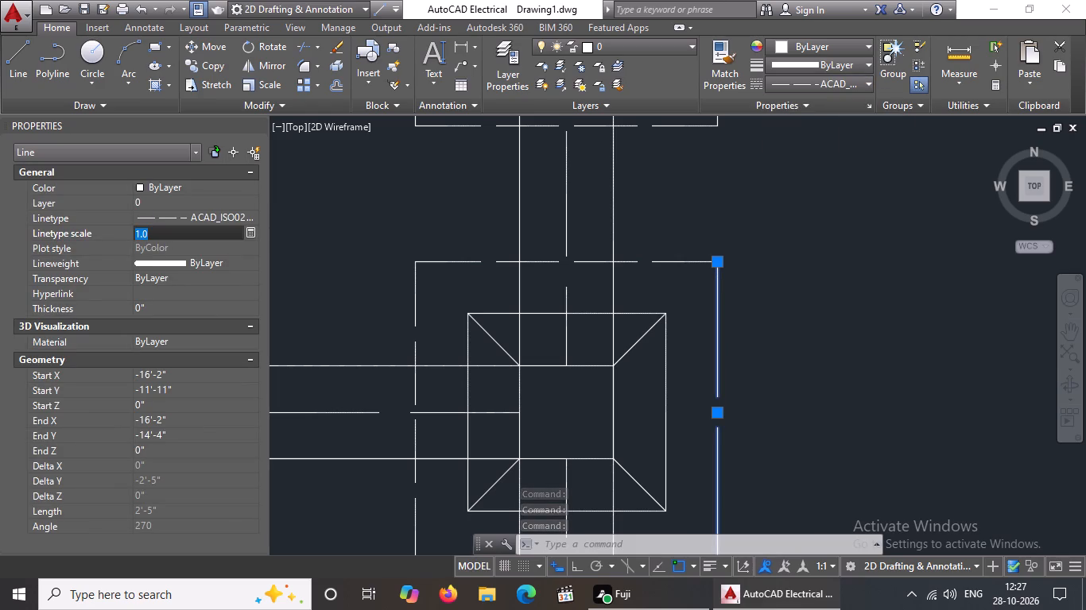
{"action": "key", "text": "BackSpace"}
{"action": "key", "text": "BackSpace"}
{"action": "type", "text": "0.5"}
{"action": "key", "text": "Return"}
Give the bottom edge of the same middle-column footing's outer square the ACAD_ISO02W100 linetype at scale 0.5.
{"action": "scroll", "coordinate": [688, 357], "scroll_direction": "down", "scroll_amount": 3}
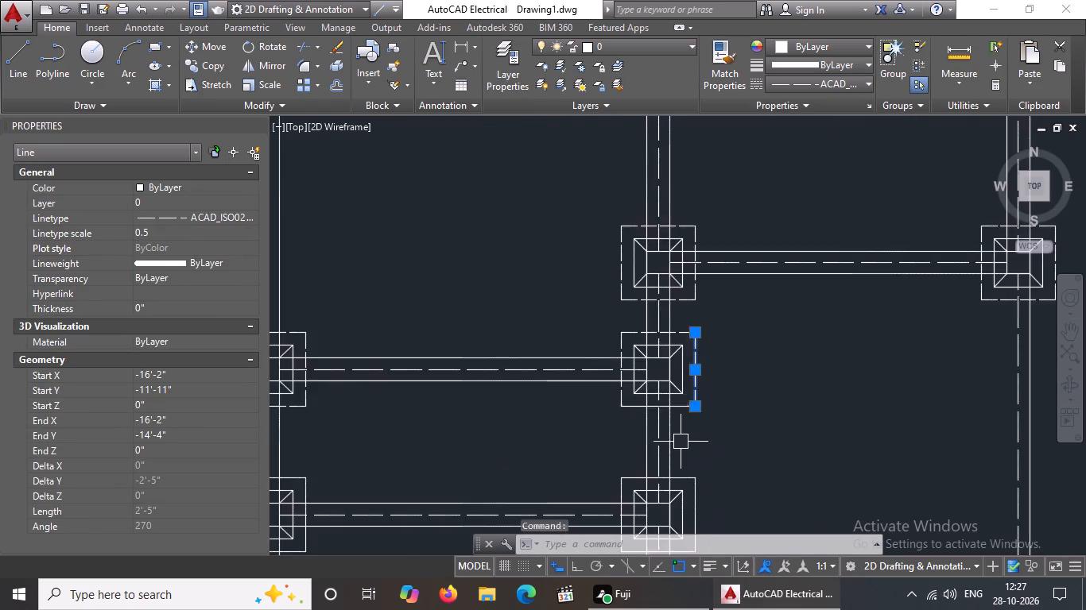
{"action": "scroll", "coordinate": [681, 442], "scroll_direction": "up", "scroll_amount": 2}
{"action": "left_click", "coordinate": [669, 354]}
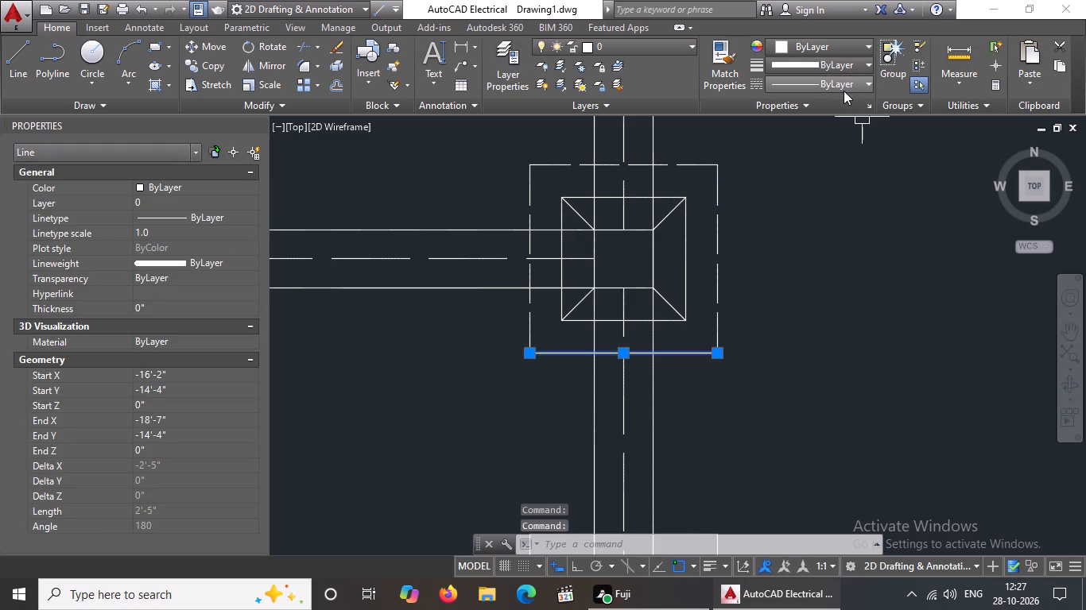
{"action": "left_click", "coordinate": [846, 83]}
{"action": "left_click", "coordinate": [824, 141]}
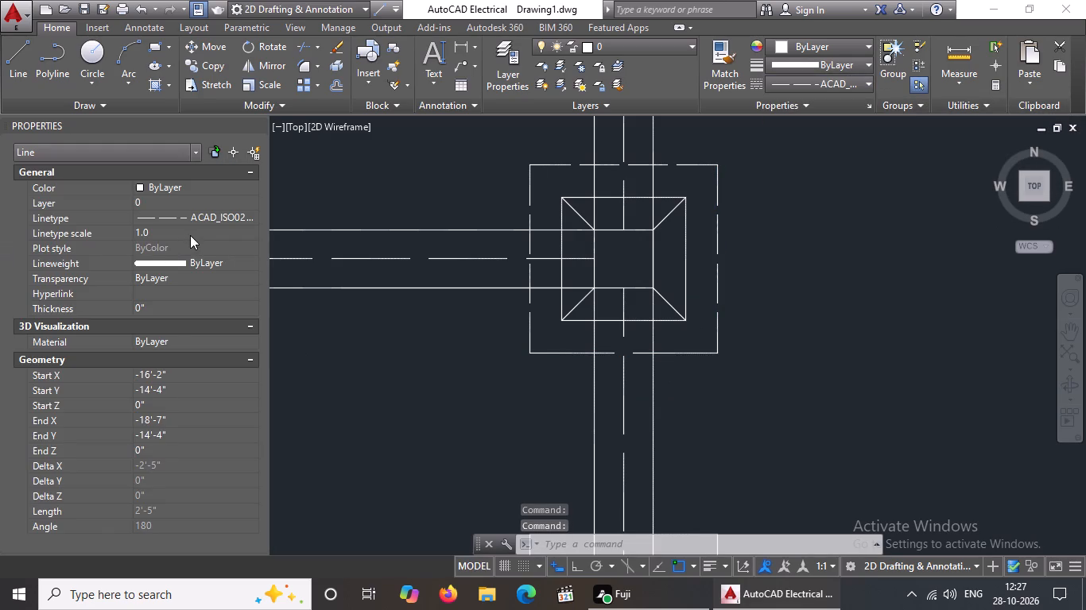
{"action": "left_click", "coordinate": [185, 234]}
{"action": "key", "text": "BackSpace"}
{"action": "key", "text": "BackSpace"}
{"action": "type", "text": "0.5"}
{"action": "key", "text": "Return"}
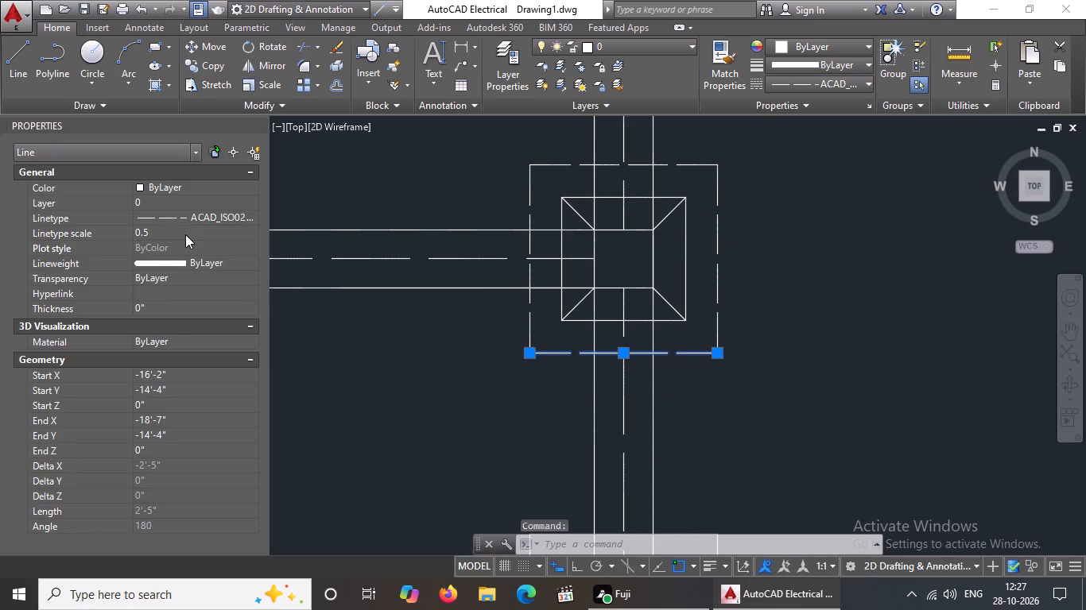
Give the top edge of the outer square of the left column's second footing from the bottom the ACAD_ISO02W100 linetype at scale 0.5.
{"action": "scroll", "coordinate": [351, 291], "scroll_direction": "down", "scroll_amount": 5}
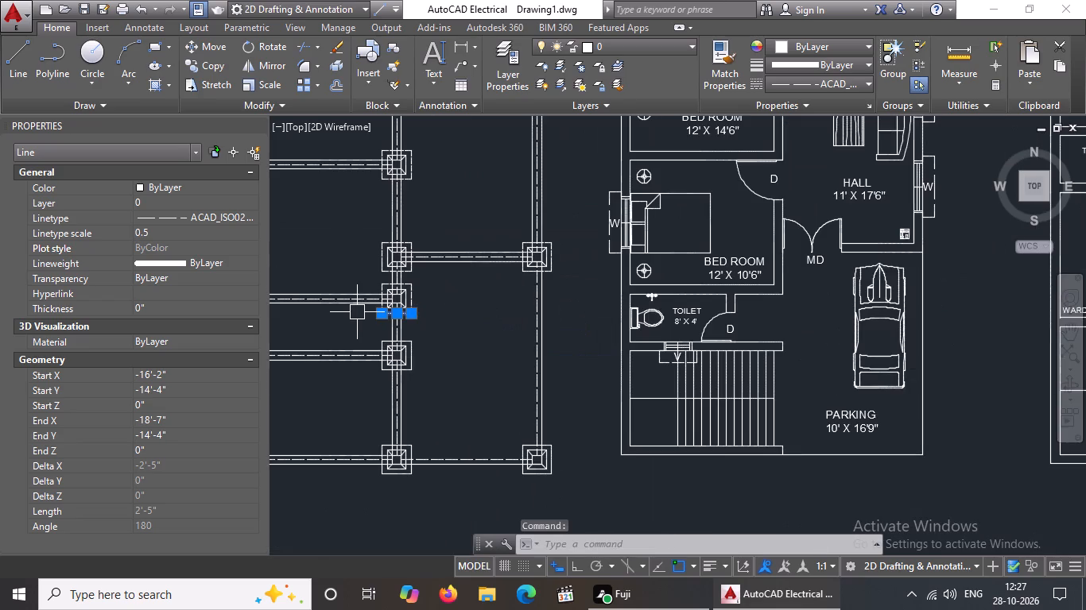
{"action": "middle_click_drag", "start_coordinate": [357, 312], "coordinate": [471, 364]}
{"action": "scroll", "coordinate": [417, 392], "scroll_direction": "up", "scroll_amount": 2}
{"action": "scroll", "coordinate": [421, 390], "scroll_direction": "down", "scroll_amount": 1}
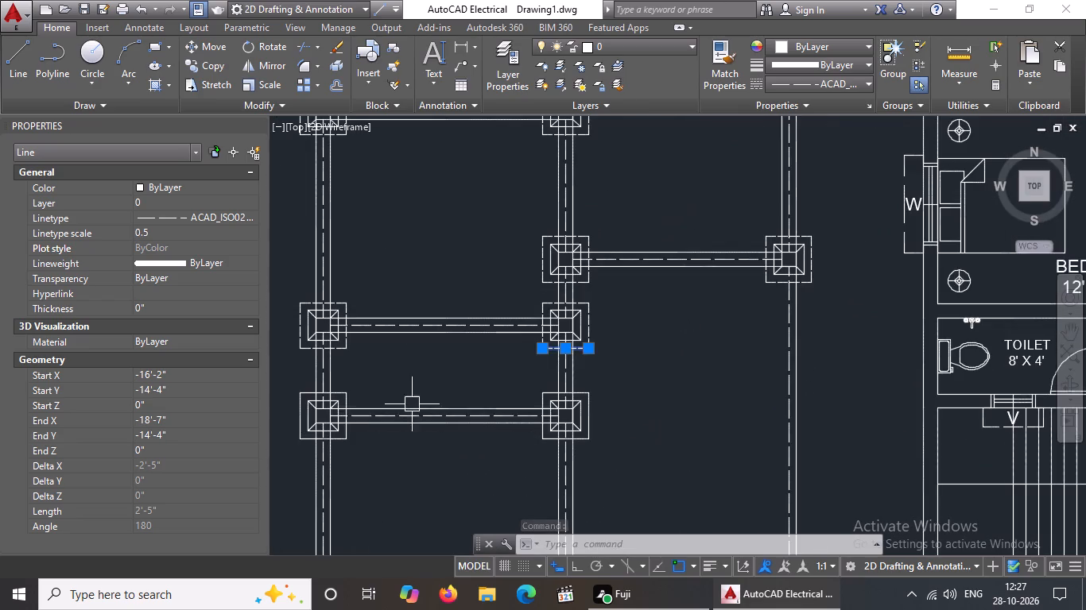
{"action": "scroll", "coordinate": [301, 415], "scroll_direction": "up", "scroll_amount": 4}
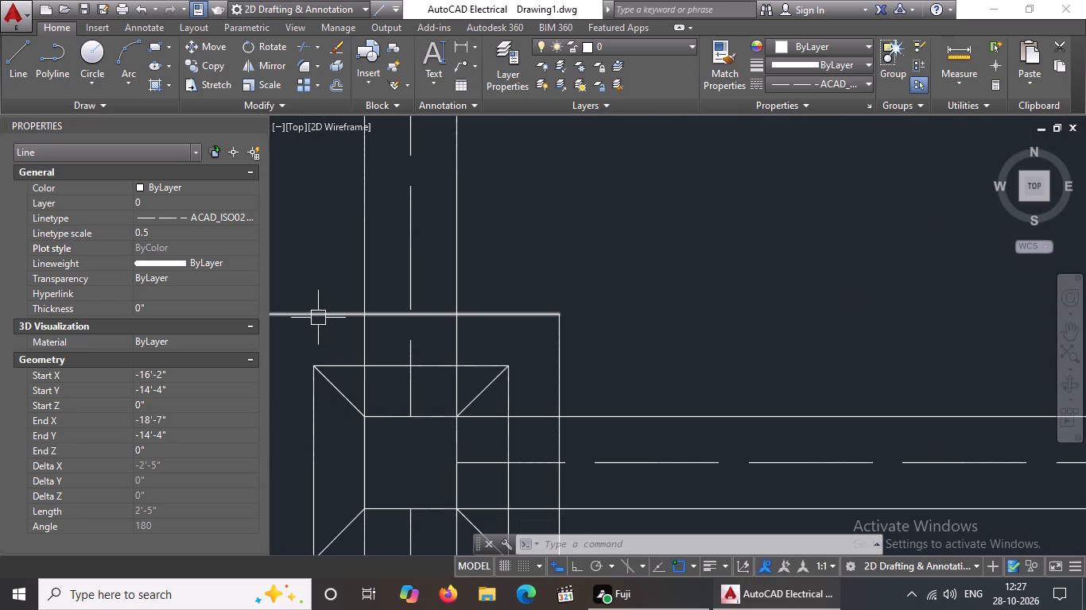
{"action": "key", "text": "Escape"}
{"action": "key", "text": "Escape"}
{"action": "left_click", "coordinate": [335, 320]}
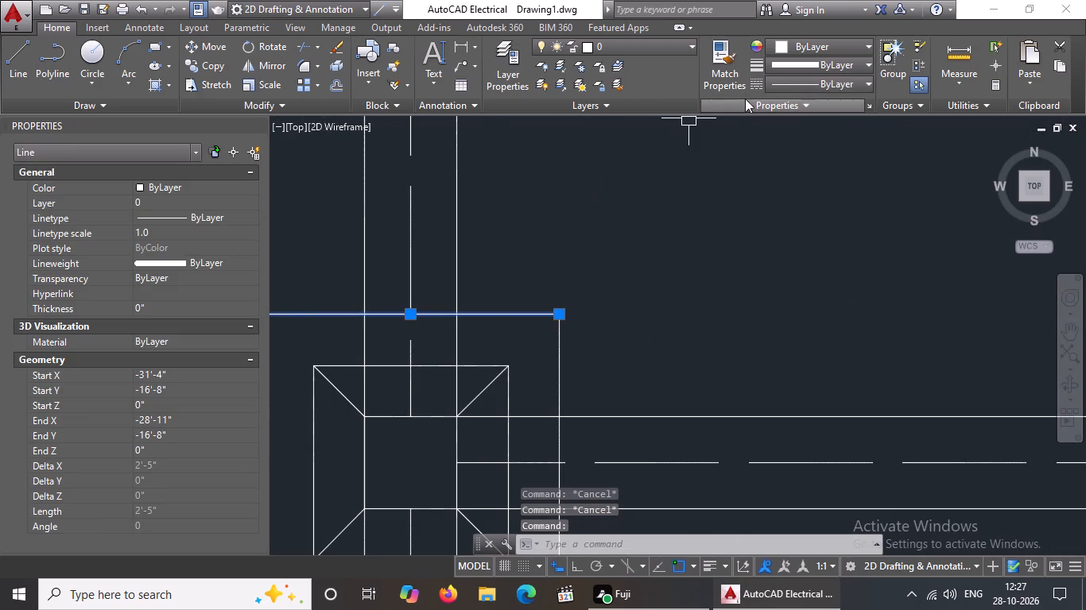
{"action": "scroll", "coordinate": [746, 215], "scroll_direction": "down", "scroll_amount": 5}
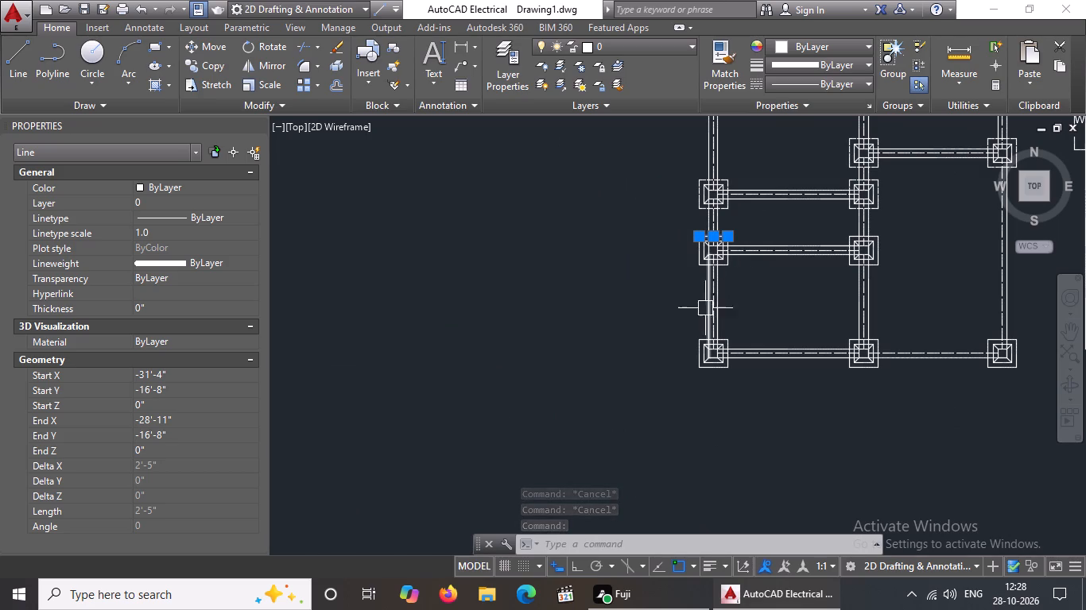
{"action": "scroll", "coordinate": [862, 191], "scroll_direction": "up", "scroll_amount": 2}
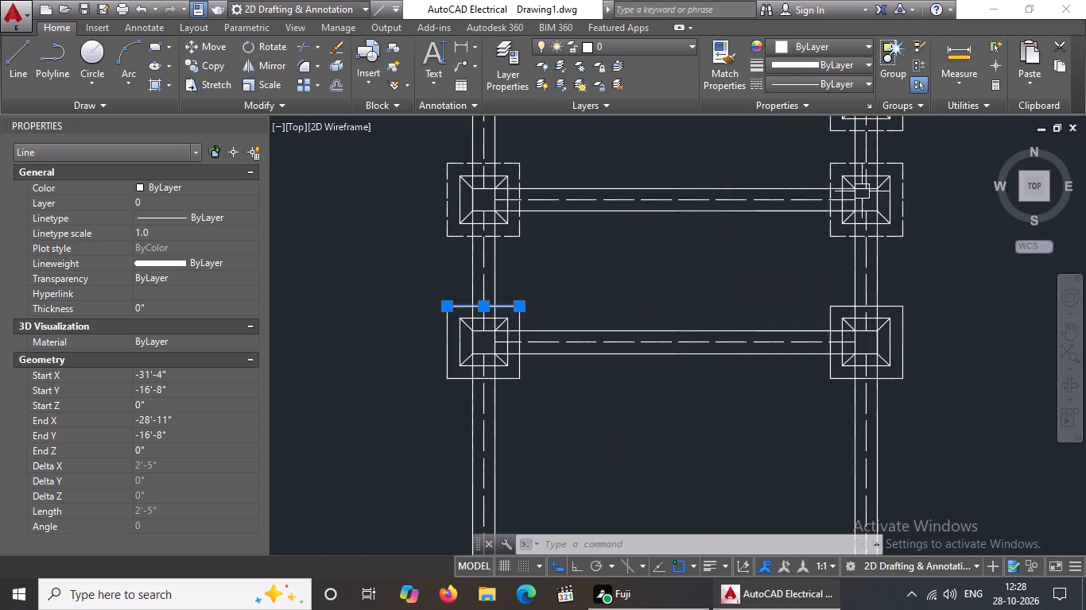
{"action": "left_click", "coordinate": [851, 84]}
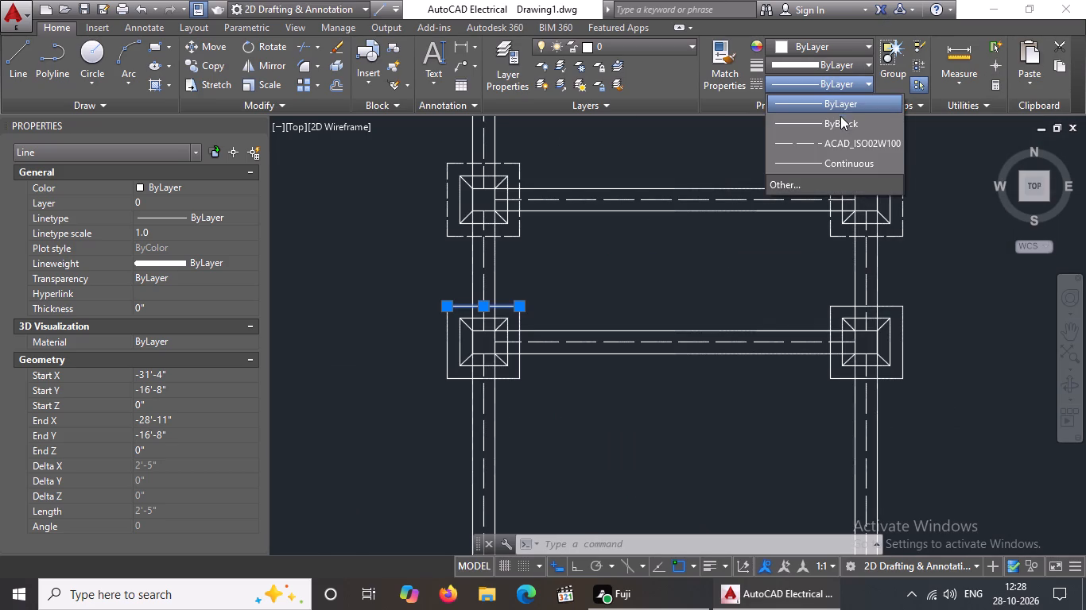
{"action": "left_click", "coordinate": [825, 144]}
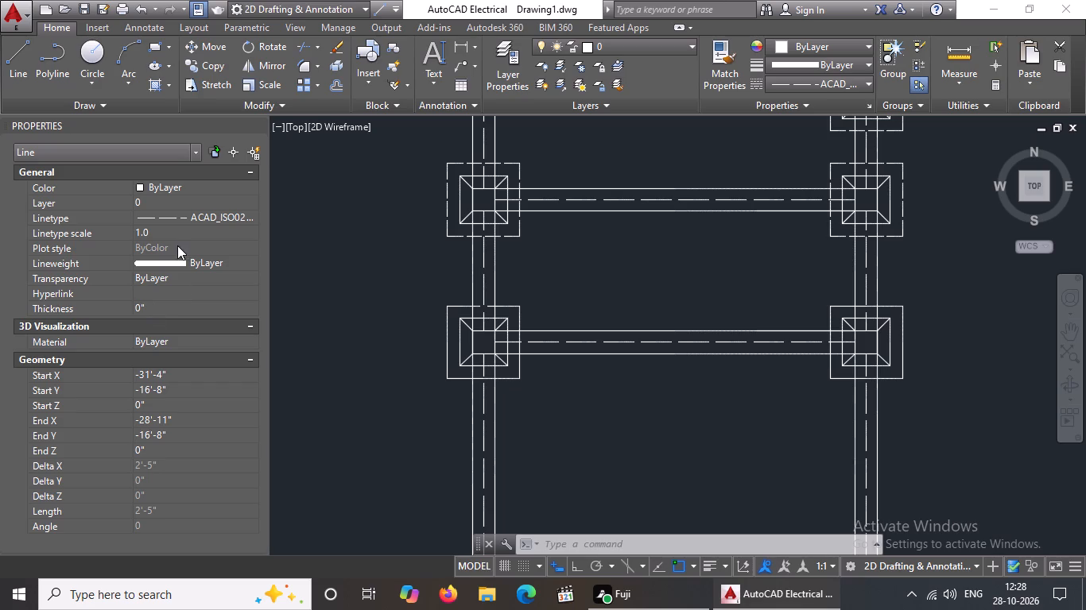
{"action": "left_click", "coordinate": [168, 229]}
{"action": "key", "text": "BackSpace"}
{"action": "key", "text": "BackSpace"}
{"action": "type", "text": "0.5"}
{"action": "key", "text": "Return"}
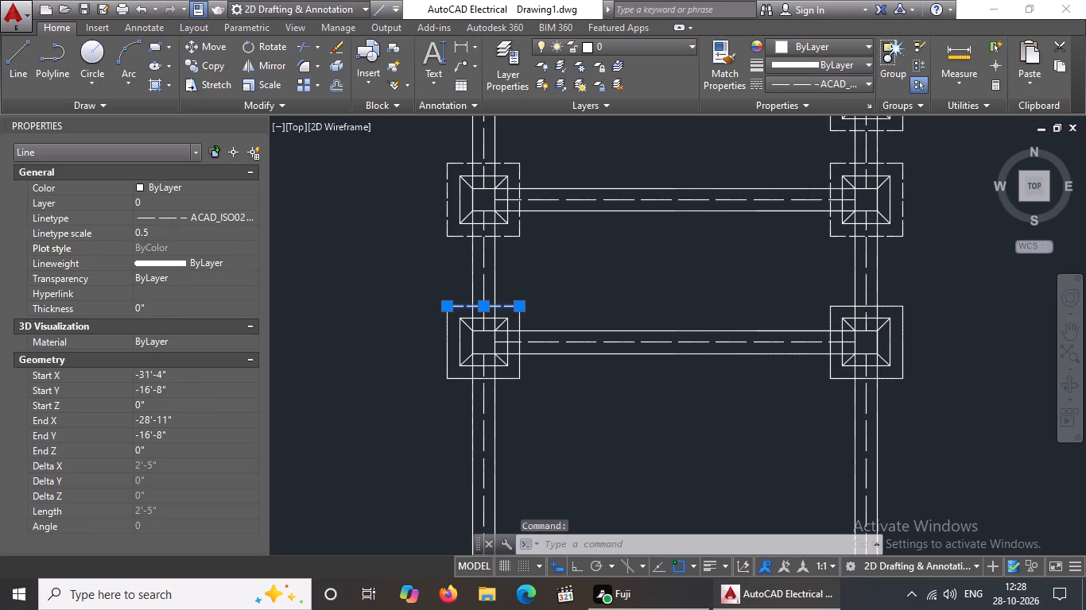
Give the left edge of the same left-column footing's outer square the ACAD_ISO02W100 linetype at scale 0.5.
{"action": "left_click", "coordinate": [447, 346]}
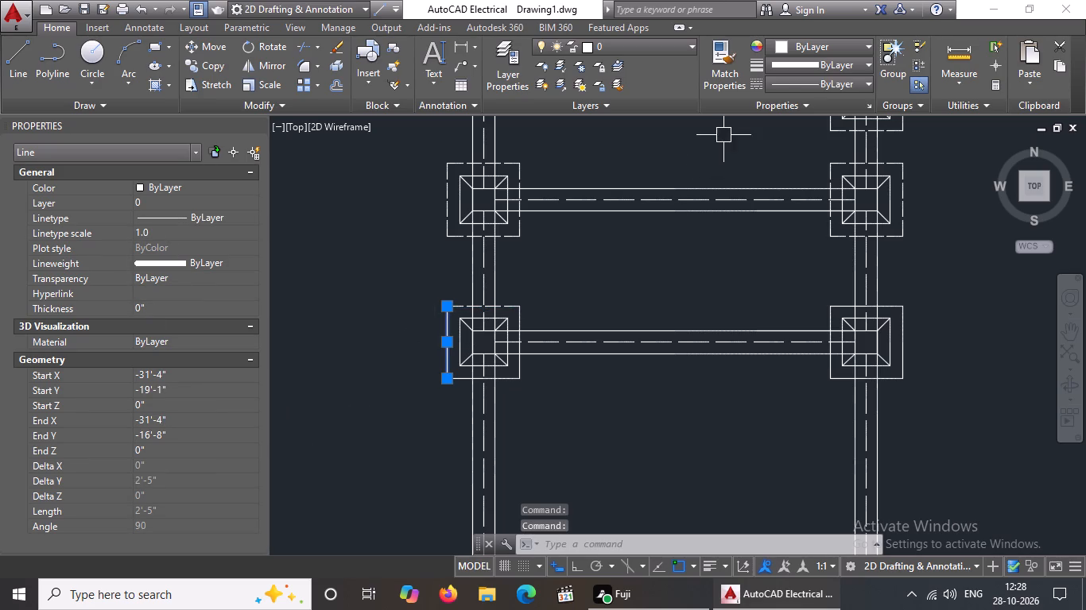
{"action": "left_click", "coordinate": [813, 79]}
{"action": "left_click", "coordinate": [815, 139]}
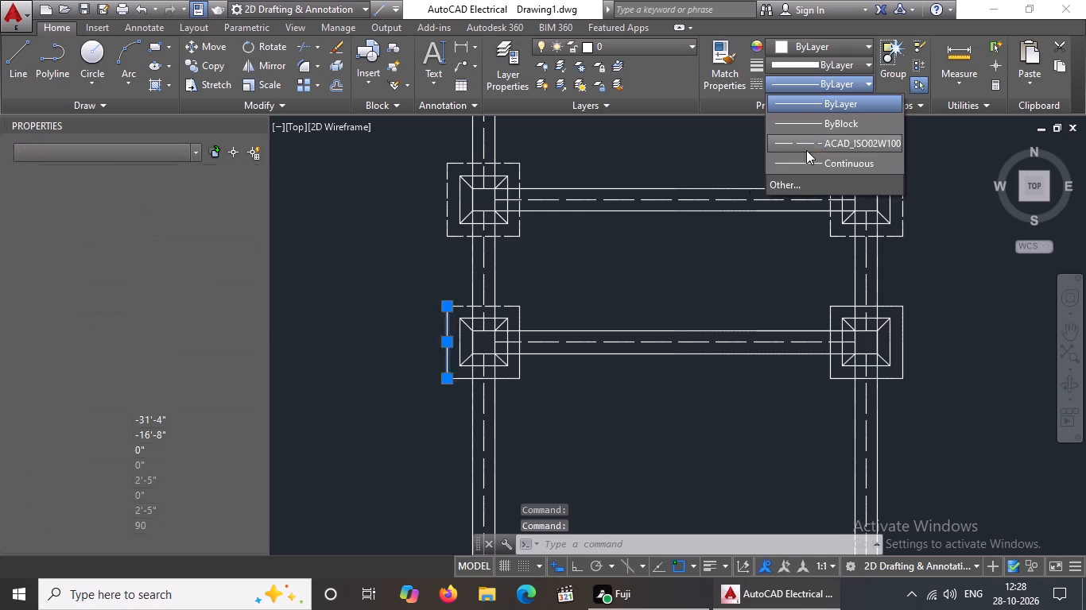
{"action": "left_click", "coordinate": [172, 234]}
{"action": "key", "text": "BackSpace"}
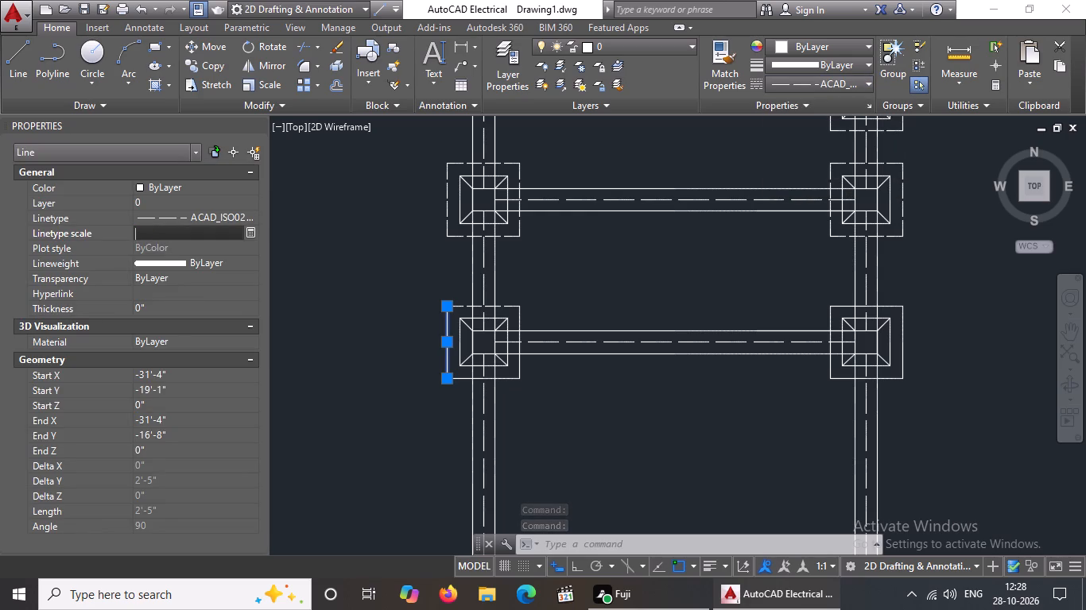
{"action": "key", "text": "BackSpace"}
{"action": "type", "text": "0.5"}
{"action": "key", "text": "Return"}
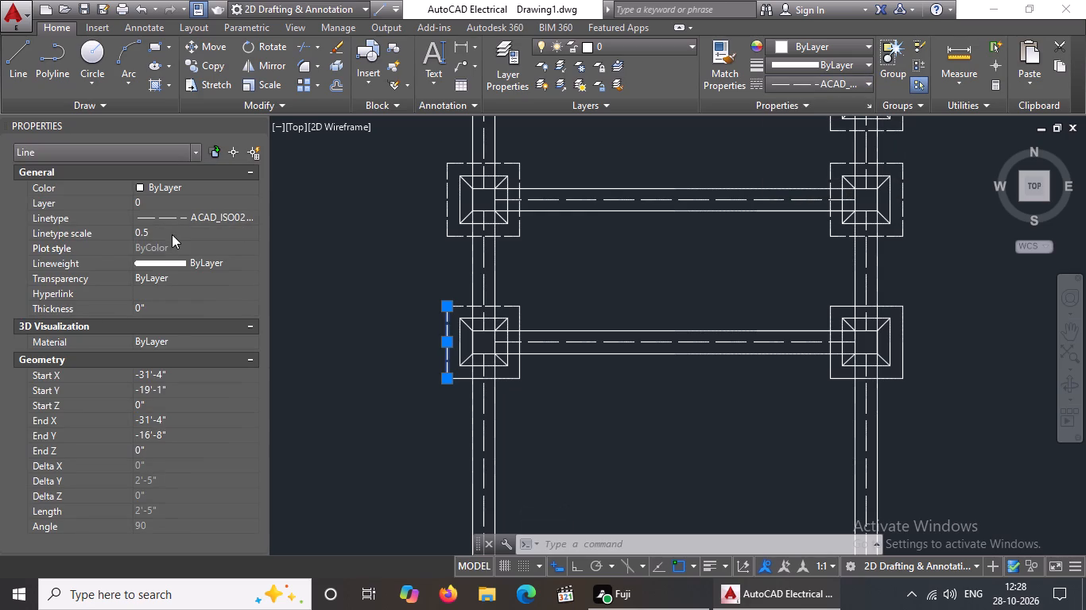
Give the bottom edge of the same left-column footing's outer square the ACAD_ISO02W100 linetype at scale 0.5.
{"action": "left_click", "coordinate": [516, 376]}
{"action": "left_click", "coordinate": [823, 79]}
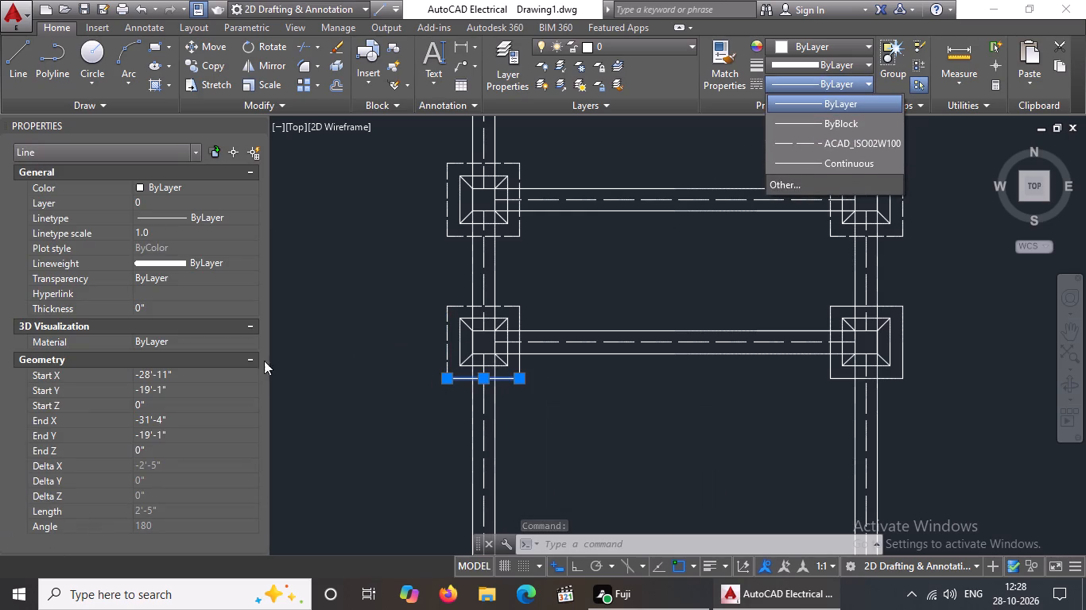
{"action": "left_click", "coordinate": [800, 138]}
{"action": "left_click", "coordinate": [174, 236]}
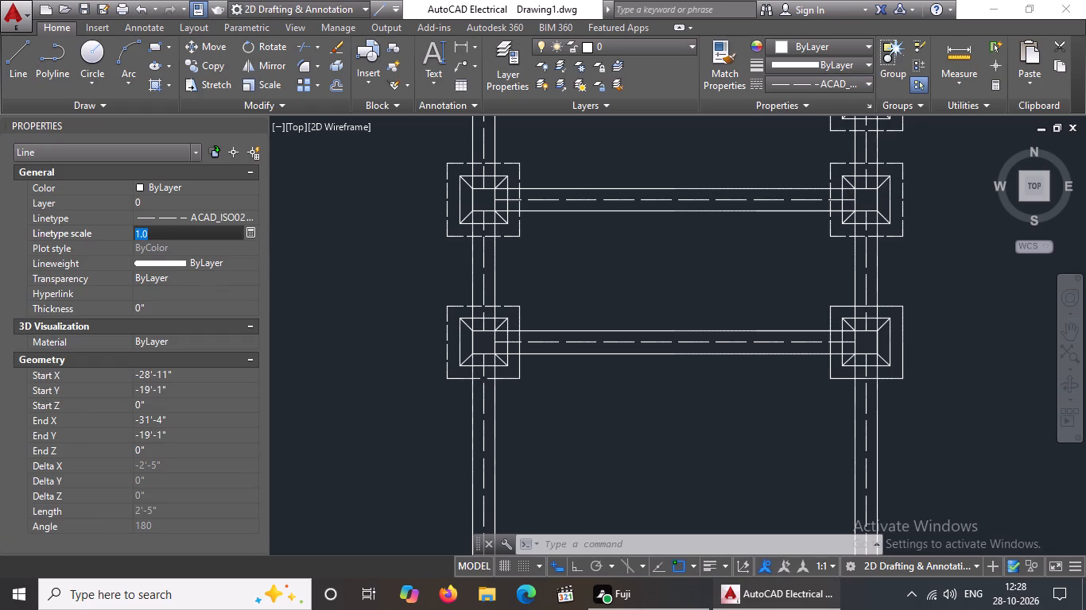
{"action": "key", "text": "BackSpace"}
{"action": "key", "text": "BackSpace"}
{"action": "type", "text": "0.5"}
{"action": "key", "text": "Return"}
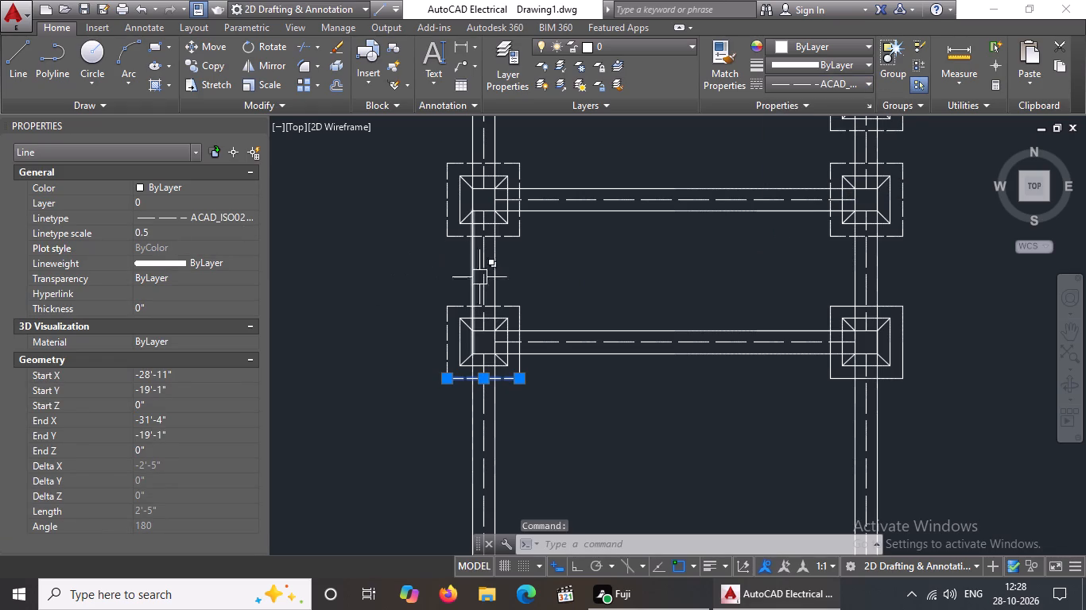
Give the right edge of the same left-column footing's outer square the ACAD_ISO02W100 linetype at scale 0.5.
{"action": "scroll", "coordinate": [520, 316], "scroll_direction": "up", "scroll_amount": 2}
{"action": "left_click", "coordinate": [519, 316]}
{"action": "left_click", "coordinate": [782, 87]}
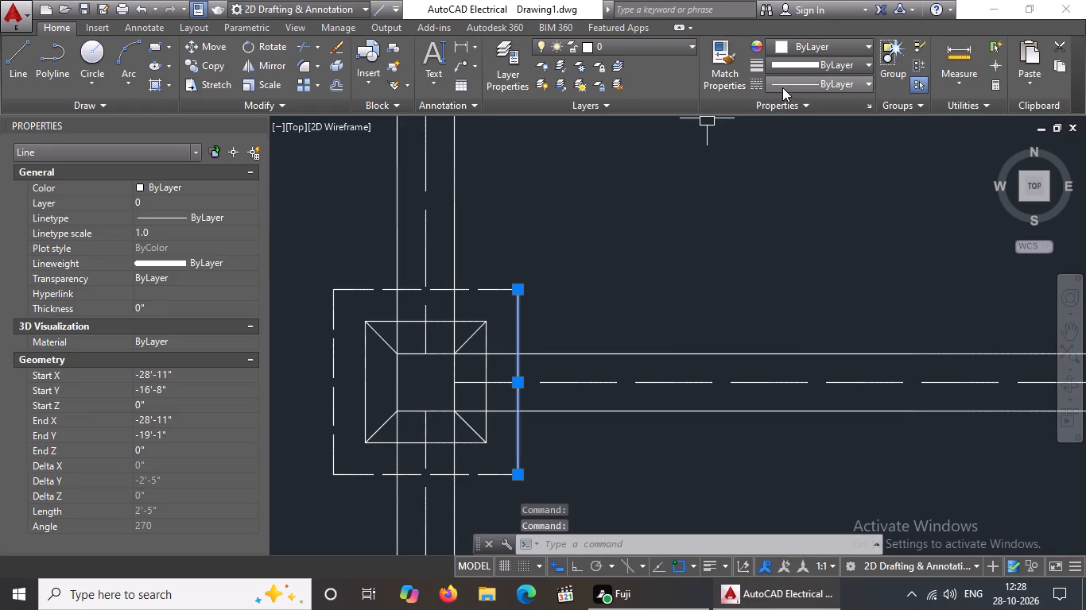
{"action": "left_click", "coordinate": [787, 143]}
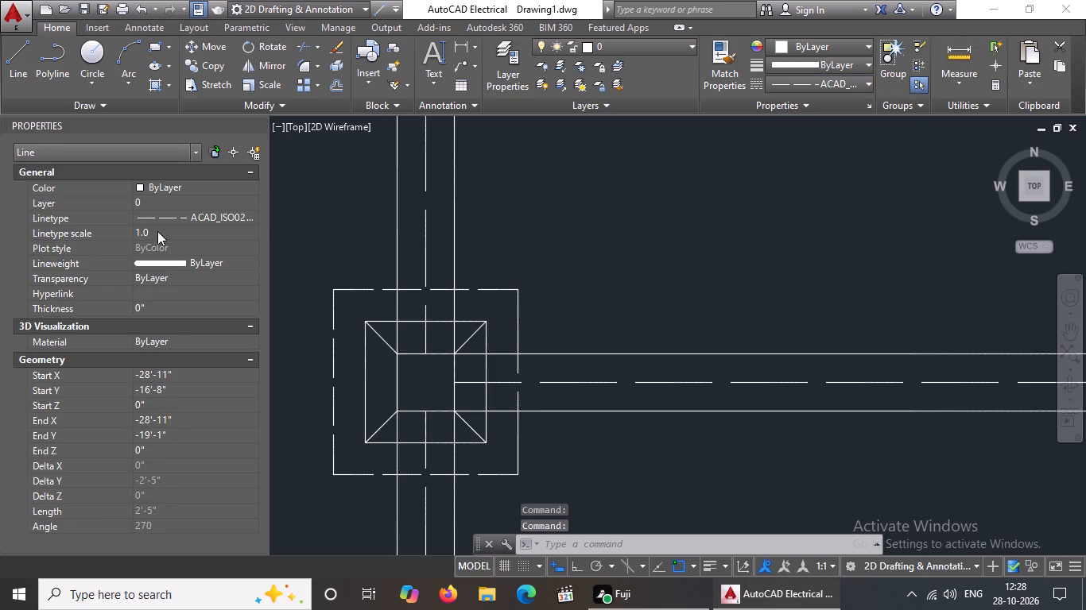
{"action": "left_click", "coordinate": [157, 231]}
{"action": "key", "text": "BackSpace"}
{"action": "key", "text": "BackSpace"}
{"action": "type", "text": "0.5"}
{"action": "key", "text": "Return"}
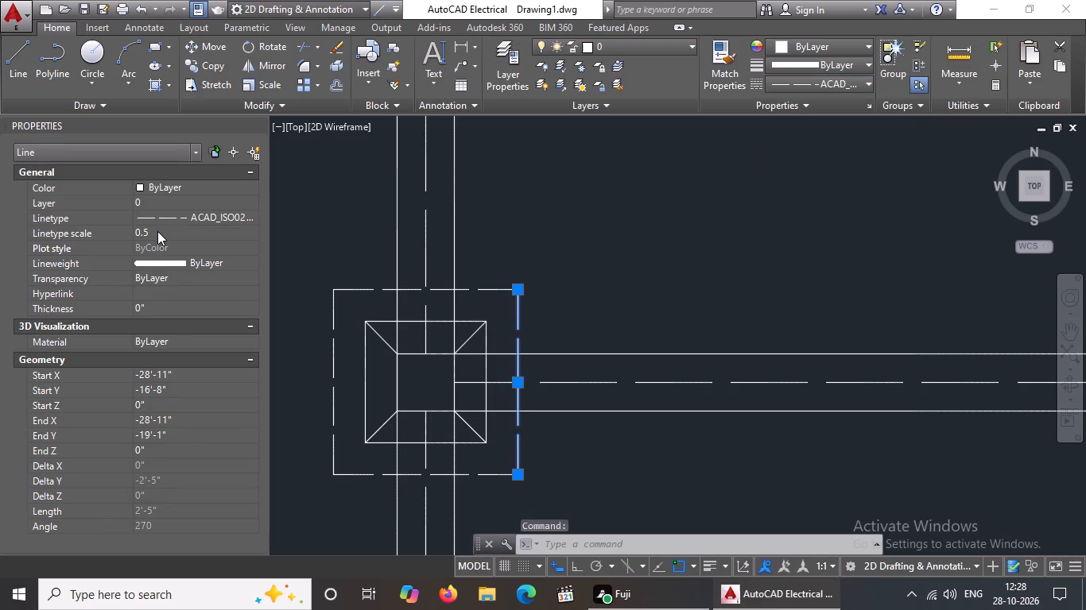
Give the top edge of the outer square of the middle column's second footing from the bottom the ACAD_ISO02W100 linetype at scale 0.5.
{"action": "scroll", "coordinate": [487, 365], "scroll_direction": "down", "scroll_amount": 3}
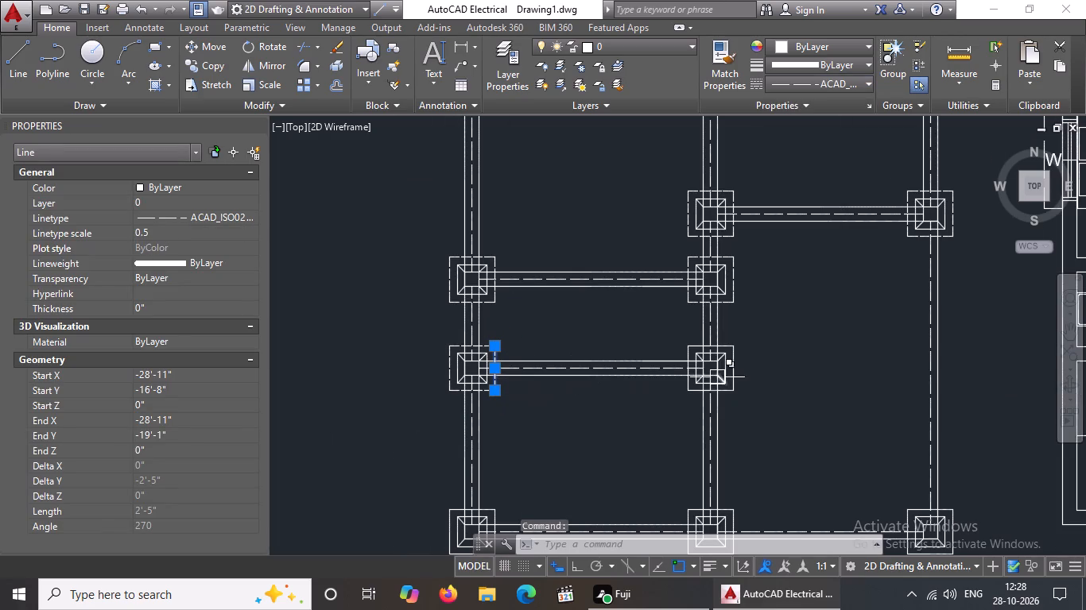
{"action": "scroll", "coordinate": [704, 364], "scroll_direction": "up", "scroll_amount": 3}
{"action": "left_click", "coordinate": [673, 289]}
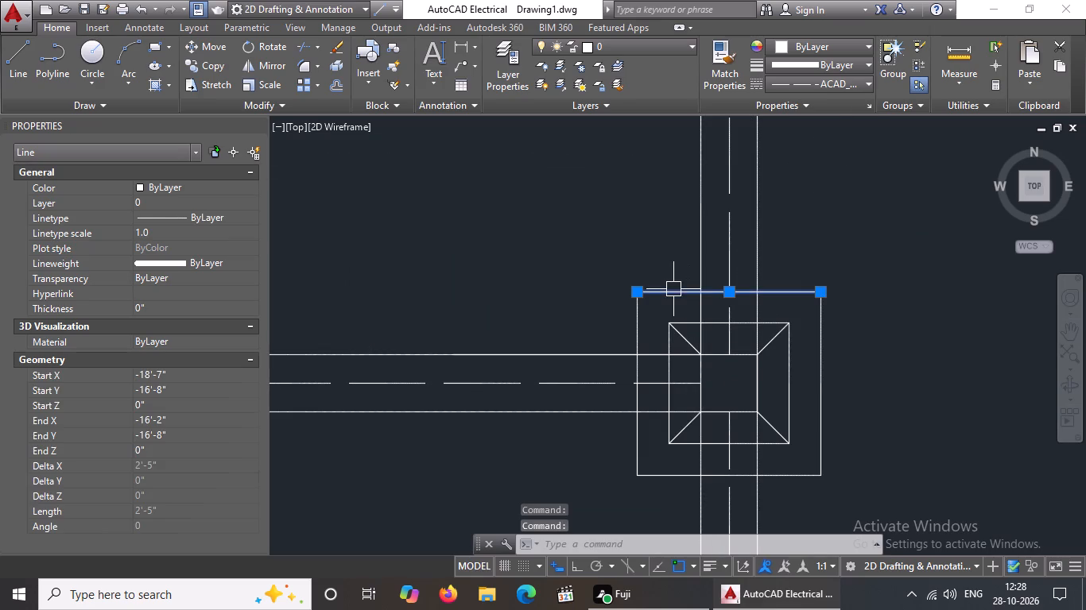
{"action": "left_click", "coordinate": [820, 83]}
{"action": "left_click", "coordinate": [807, 147]}
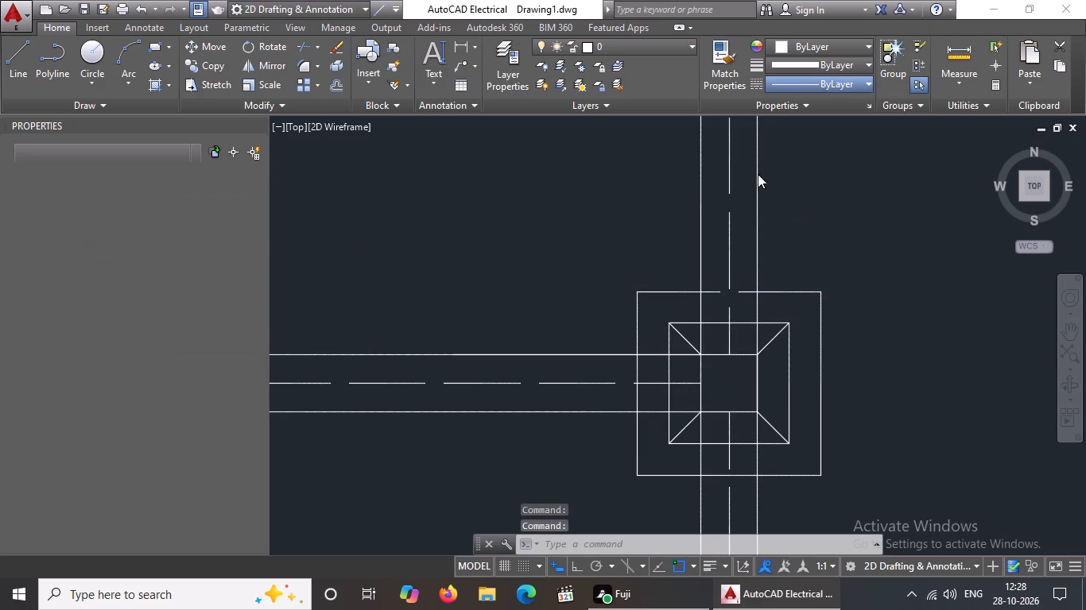
{"action": "left_click", "coordinate": [151, 226]}
{"action": "key", "text": "BackSpace"}
{"action": "key", "text": "BackSpace"}
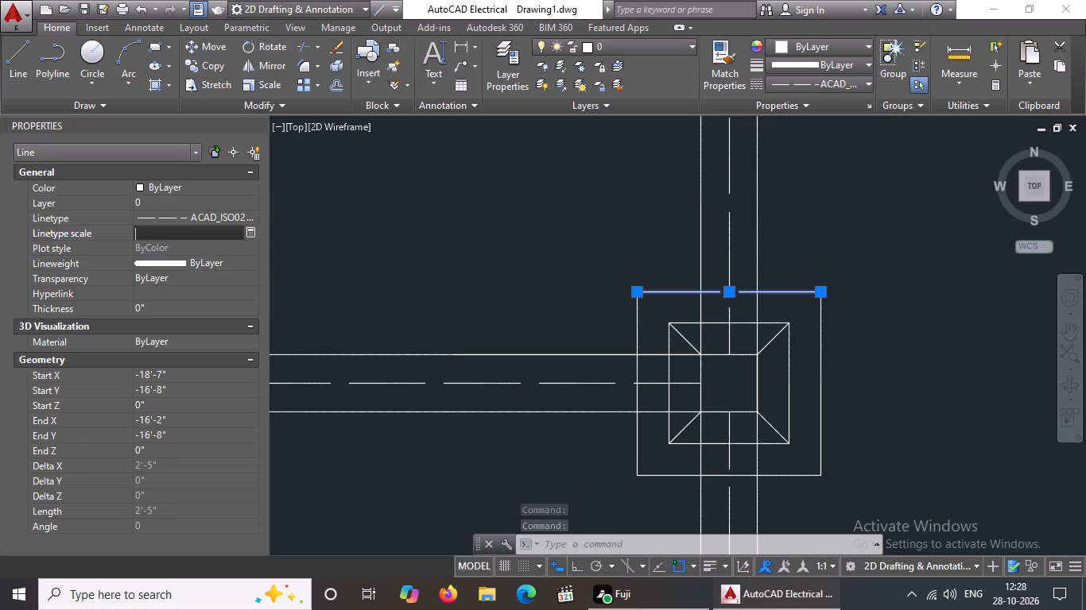
{"action": "type", "text": "0.5"}
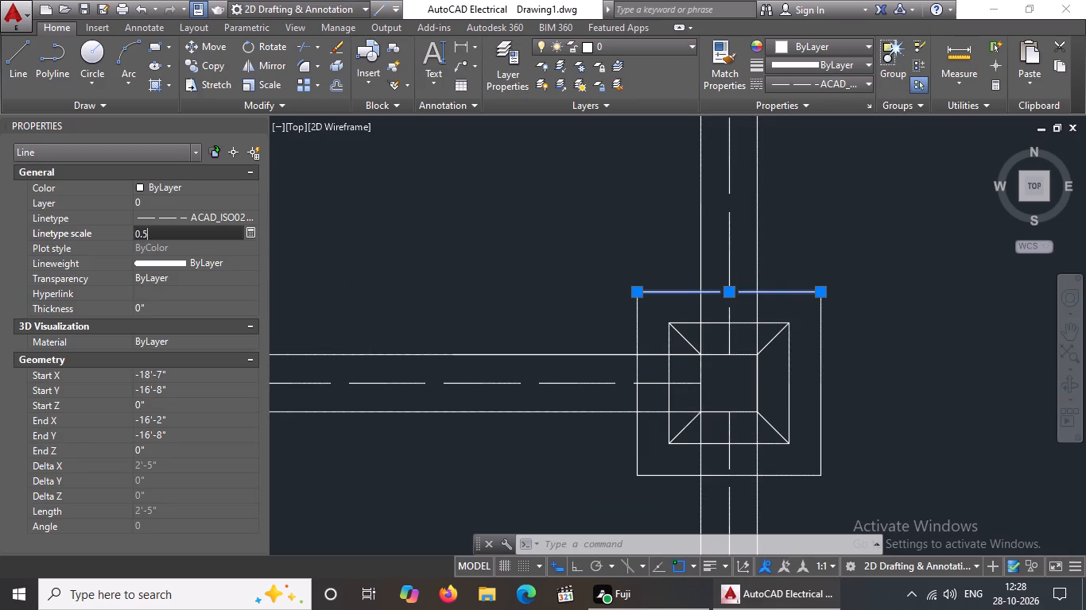
{"action": "key", "text": "Return"}
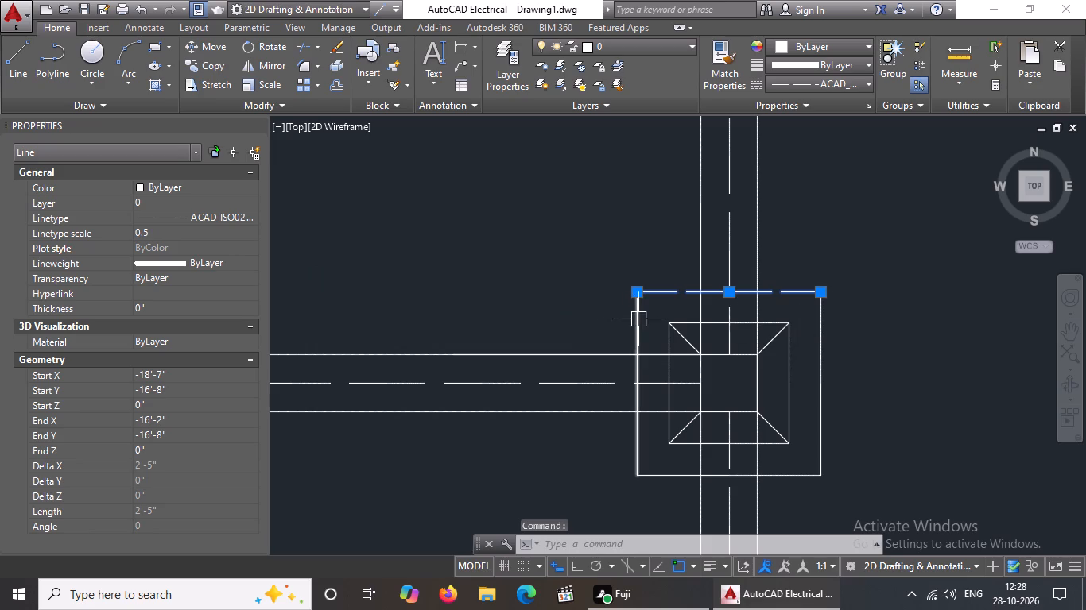
Give the left edge of the same middle-column footing's outer square the ACAD_ISO02W100 linetype at scale 0.5.
{"action": "left_click", "coordinate": [639, 319]}
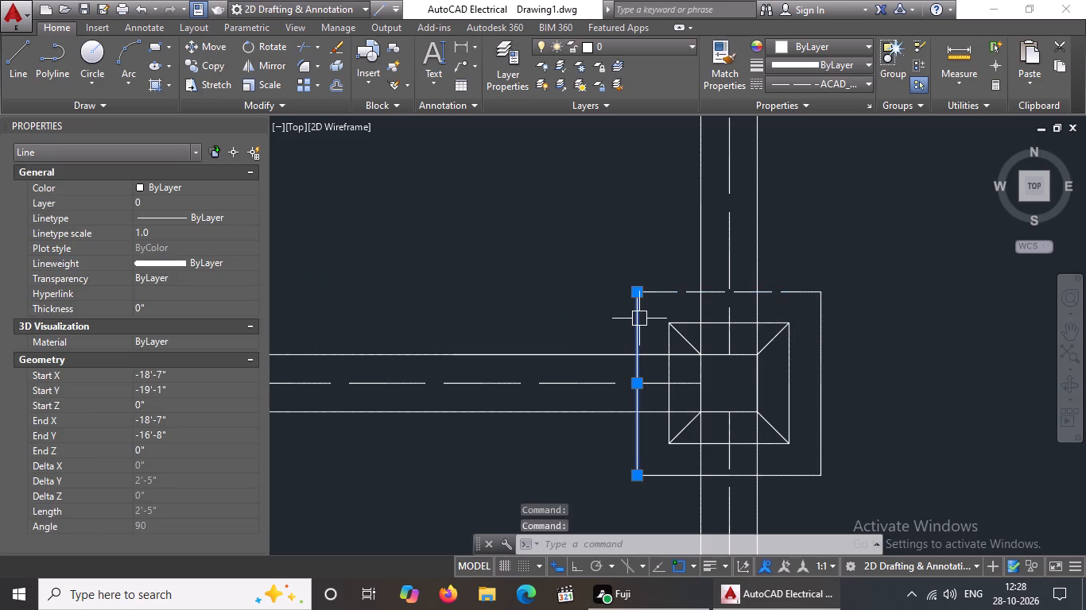
{"action": "left_click", "coordinate": [841, 83]}
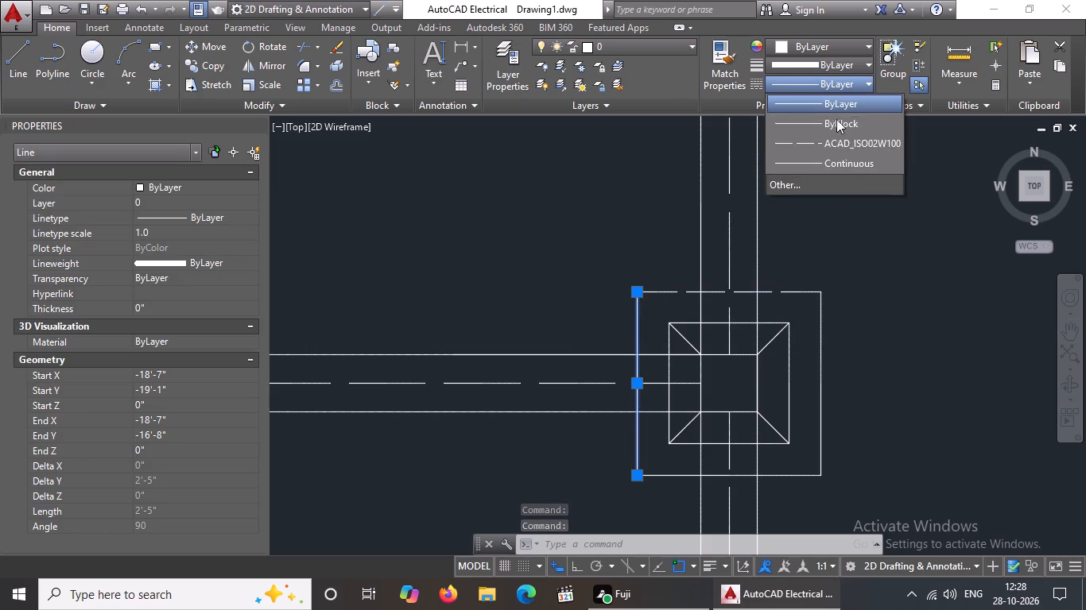
{"action": "left_click", "coordinate": [826, 146]}
{"action": "left_click", "coordinate": [176, 233]}
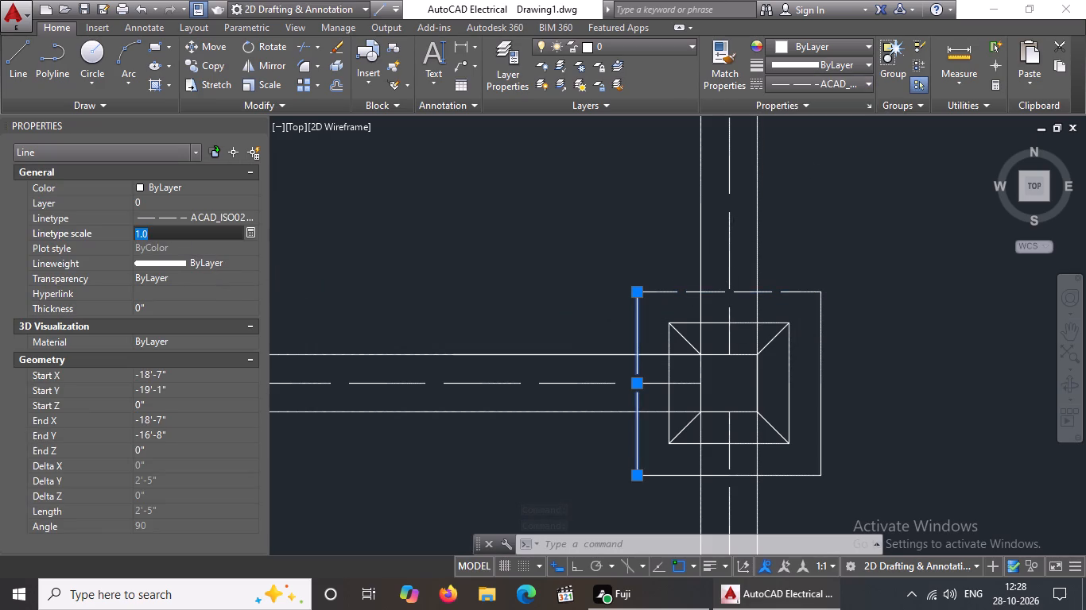
{"action": "key", "text": "BackSpace"}
{"action": "key", "text": "BackSpace"}
{"action": "type", "text": "0.5"}
{"action": "key", "text": "Return"}
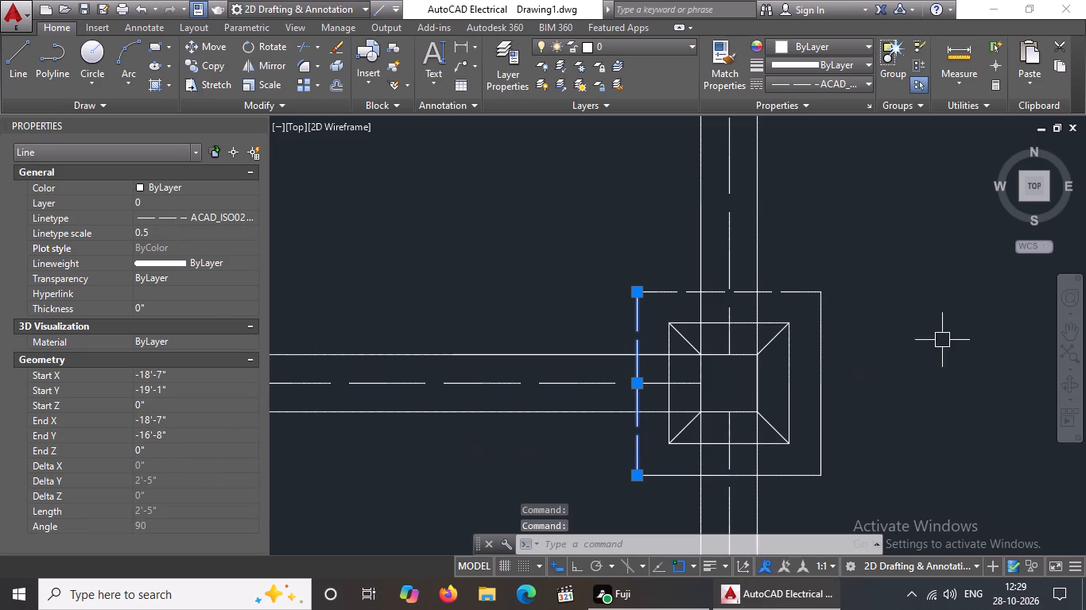
Give the right edge of the same middle-column footing's outer square the ACAD_ISO02W100 linetype at scale 0.5.
{"action": "left_click", "coordinate": [823, 367]}
{"action": "left_click", "coordinate": [782, 86]}
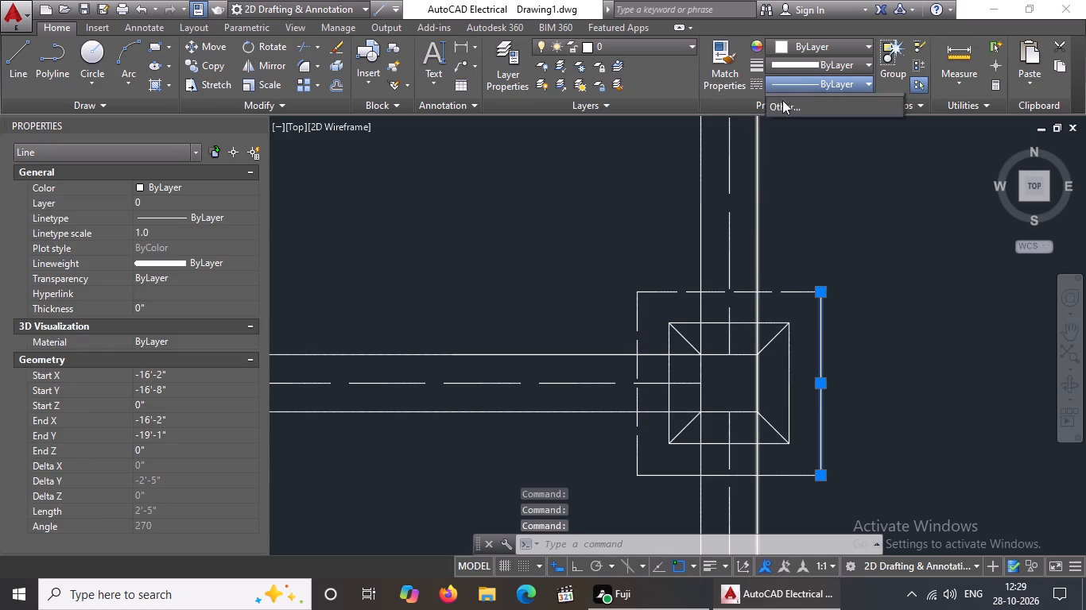
{"action": "left_click", "coordinate": [797, 142]}
{"action": "left_click", "coordinate": [182, 234]}
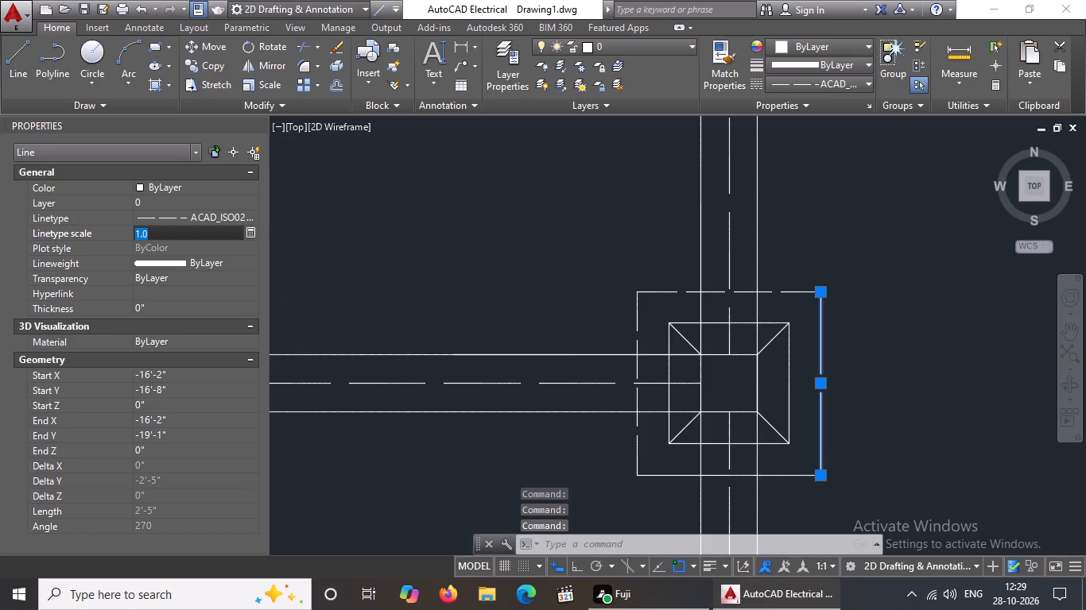
{"action": "key", "text": "BackSpace"}
{"action": "key", "text": "BackSpace"}
{"action": "type", "text": "0.5"}
{"action": "key", "text": "Return"}
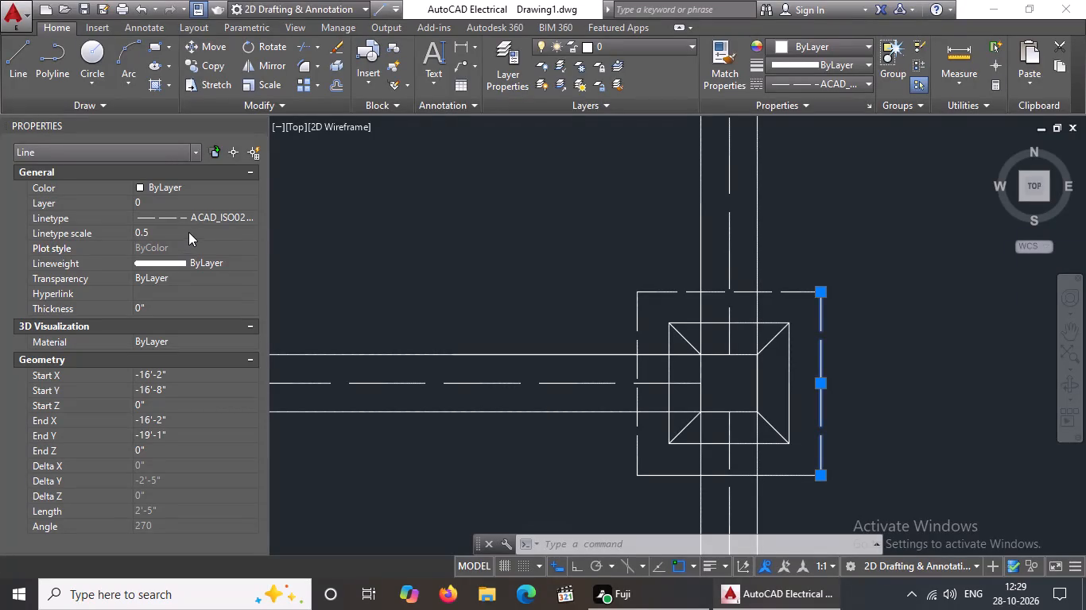
Give the bottom edge of the same middle-column footing's outer square the ACAD_ISO02W100 linetype at scale 0.5.
{"action": "left_click", "coordinate": [782, 477]}
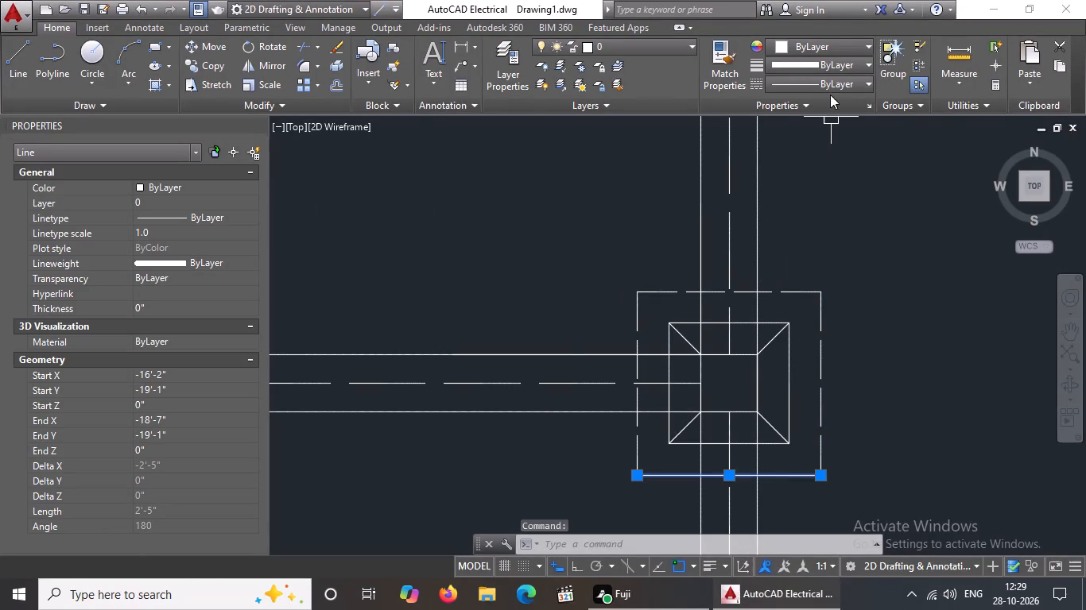
{"action": "left_click", "coordinate": [831, 83]}
{"action": "left_click", "coordinate": [829, 142]}
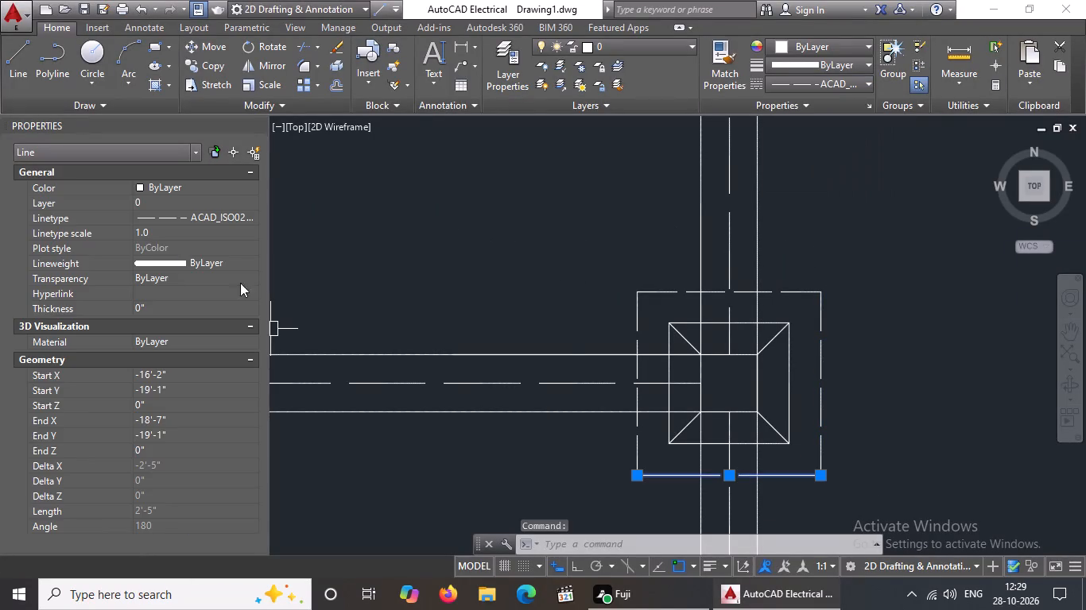
{"action": "left_click", "coordinate": [159, 237]}
{"action": "key", "text": "BackSpace"}
{"action": "key", "text": "BackSpace"}
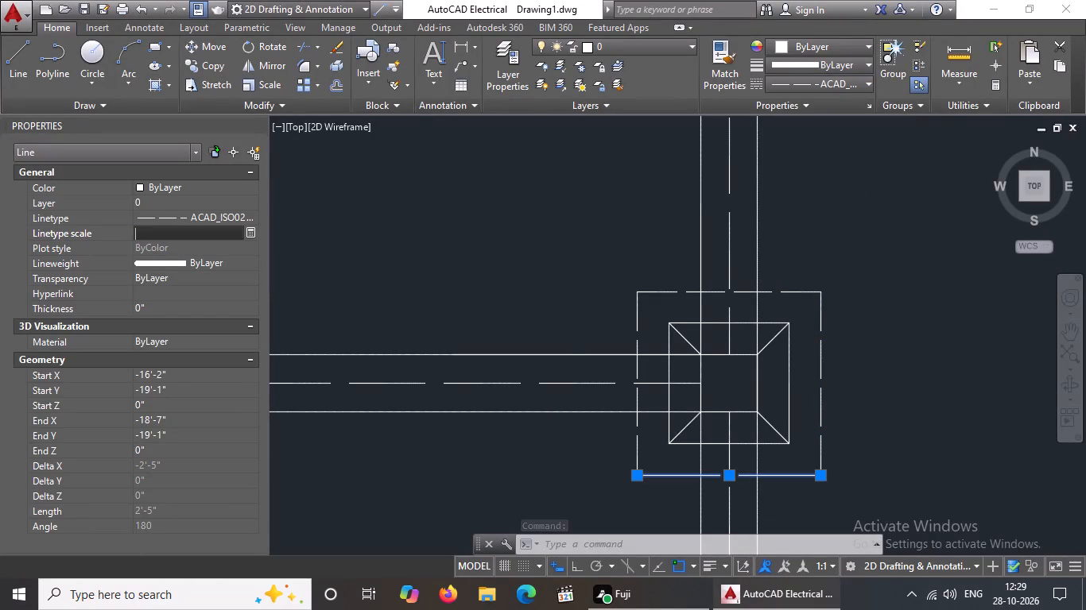
{"action": "key", "text": "0"}
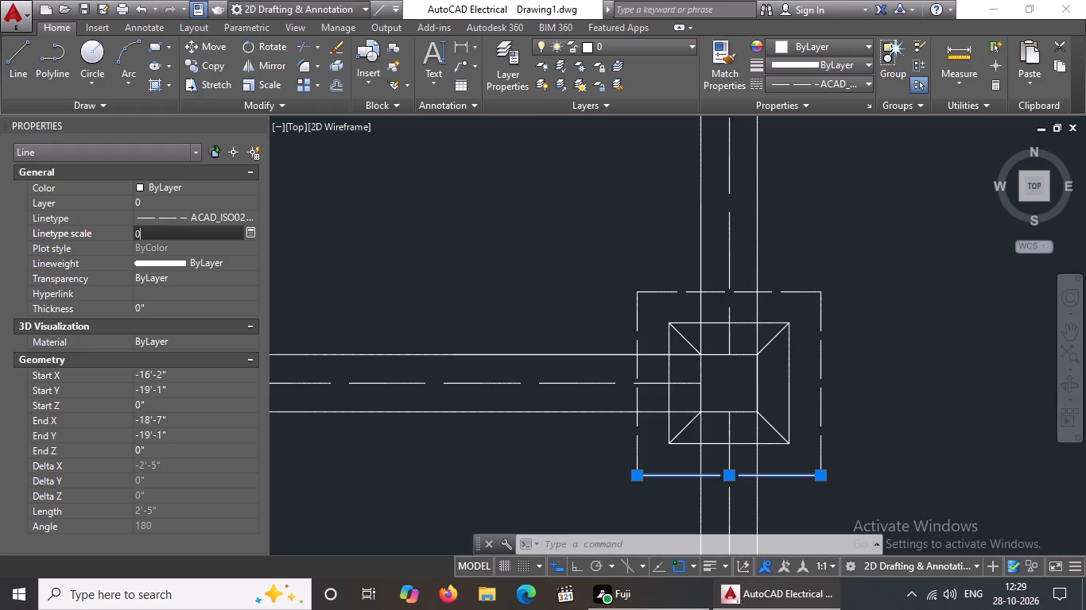
{"action": "key", "text": "period"}
{"action": "key", "text": "5"}
{"action": "key", "text": "Return"}
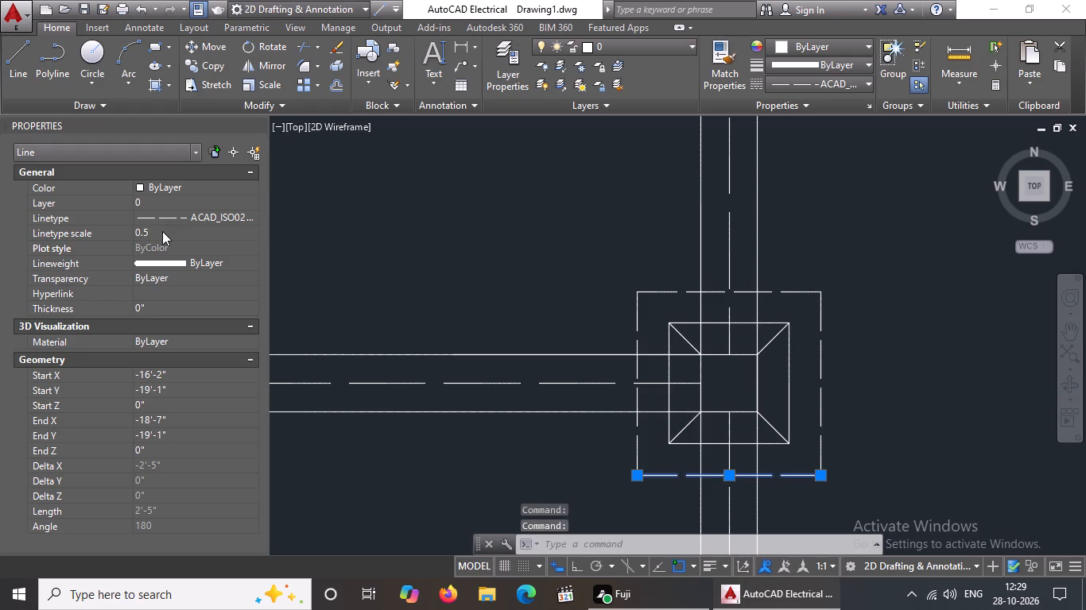
Give the bottom edge of the outer square of the left column's bottom footing the ACAD_ISO02W100 linetype at scale 0.5.
{"action": "scroll", "coordinate": [737, 406], "scroll_direction": "down", "scroll_amount": 3}
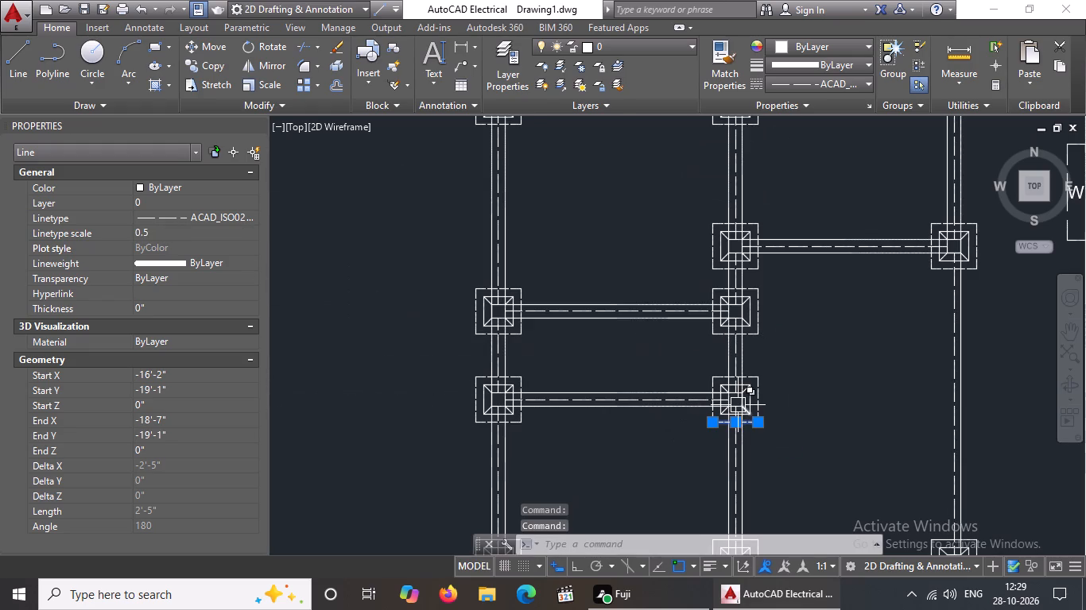
{"action": "scroll", "coordinate": [743, 372], "scroll_direction": "down", "scroll_amount": 1}
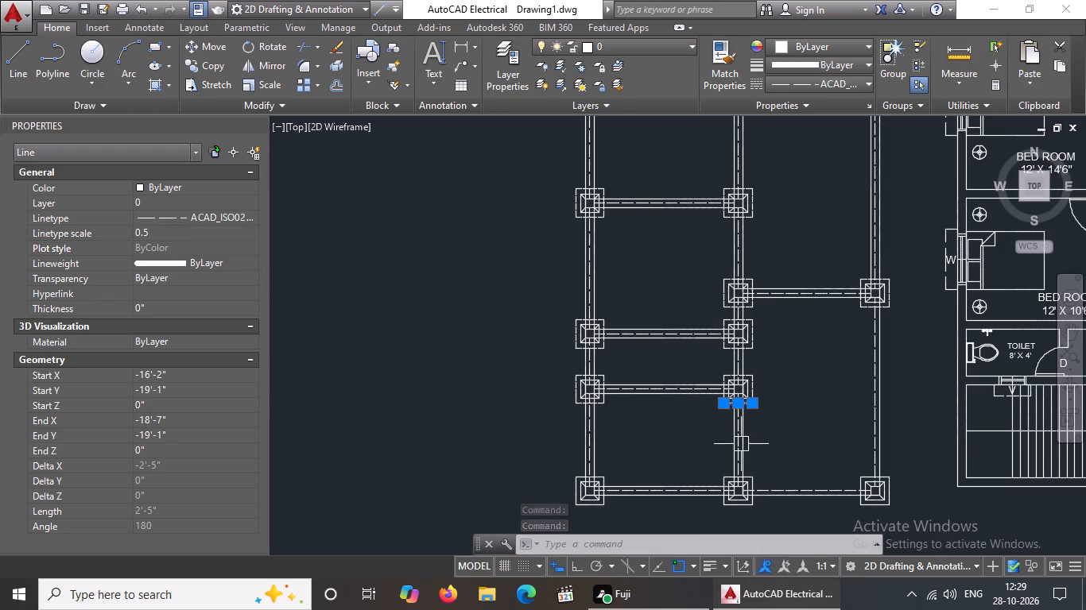
{"action": "scroll", "coordinate": [640, 539], "scroll_direction": "up", "scroll_amount": 8}
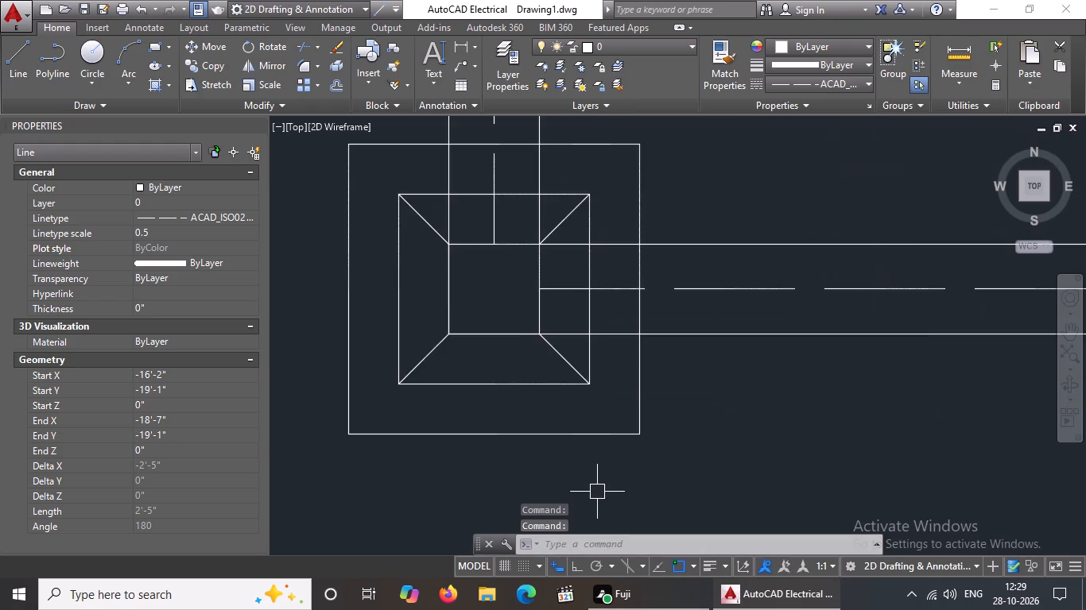
{"action": "scroll", "coordinate": [598, 485], "scroll_direction": "down", "scroll_amount": 4}
{"action": "scroll", "coordinate": [603, 467], "scroll_direction": "up", "scroll_amount": 2}
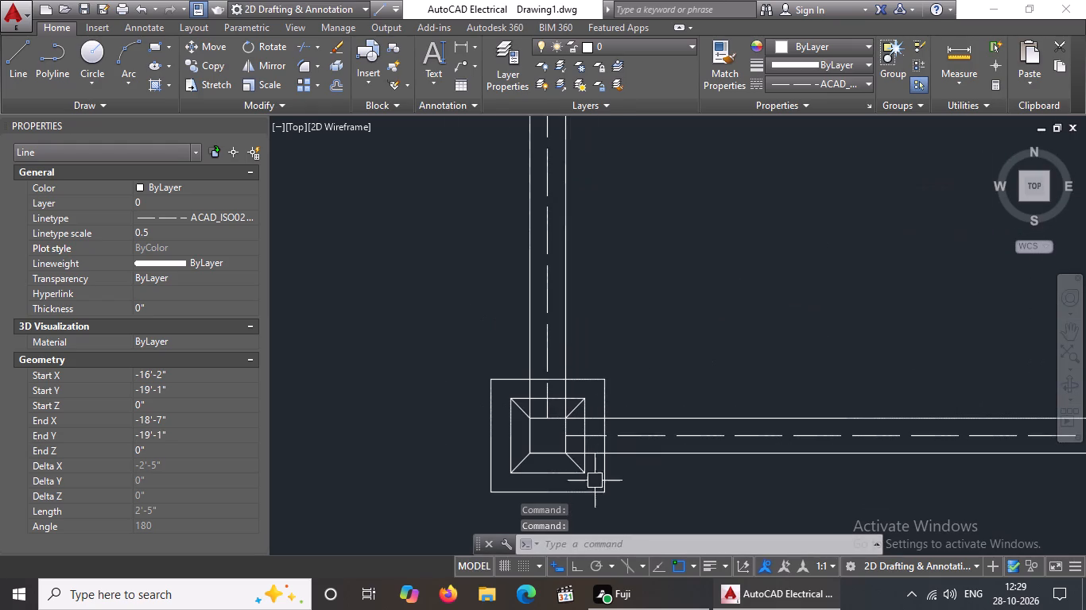
{"action": "left_click", "coordinate": [583, 493]}
{"action": "left_click", "coordinate": [792, 86]}
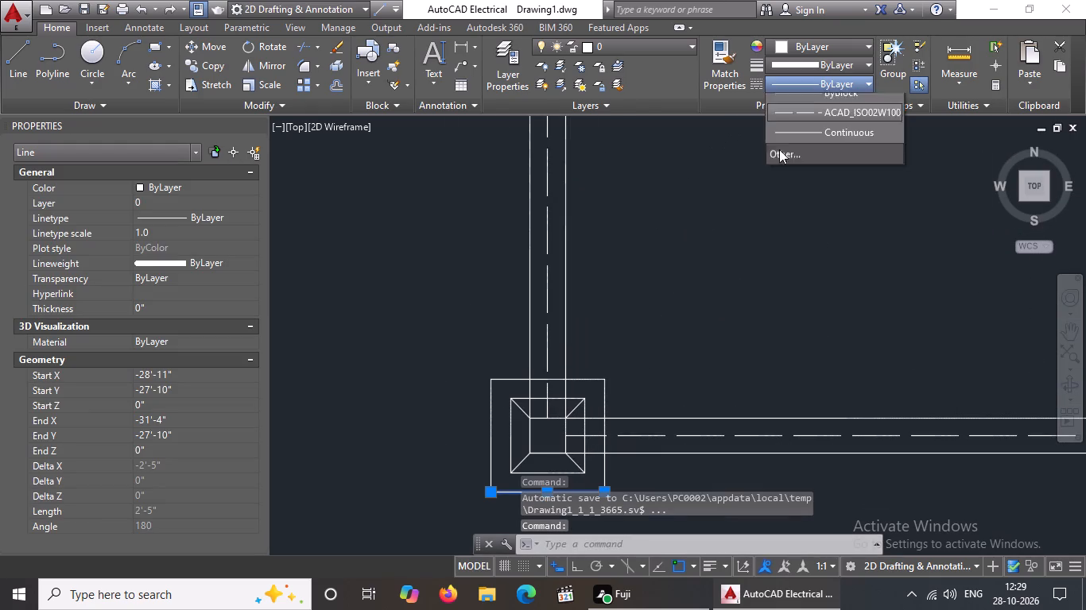
{"action": "left_click", "coordinate": [785, 141]}
{"action": "left_click", "coordinate": [180, 235]}
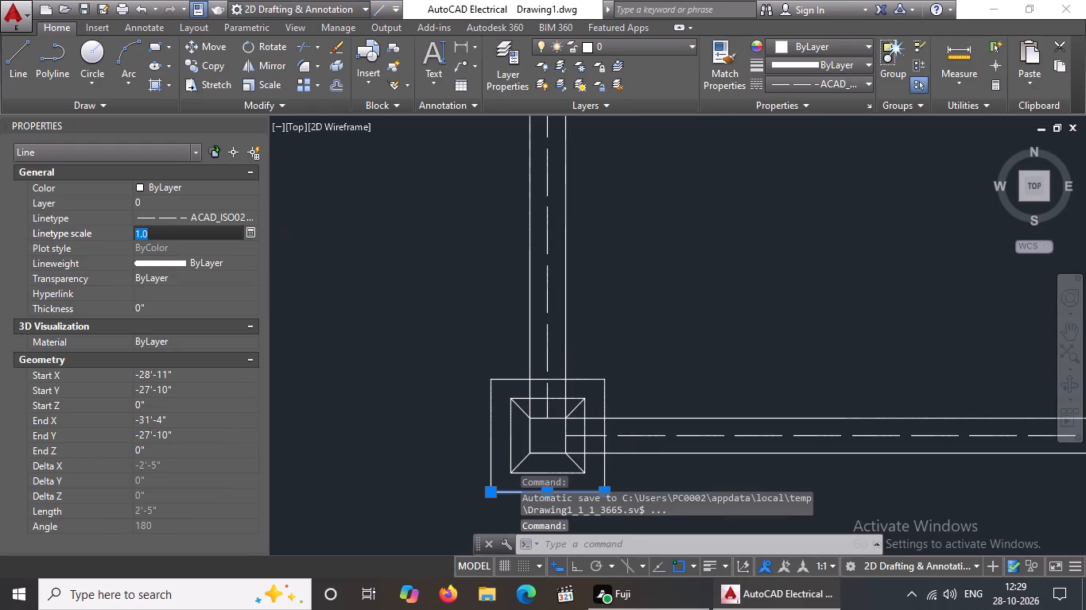
{"action": "key", "text": "BackSpace"}
{"action": "key", "text": "BackSpace"}
{"action": "type", "text": "0.5"}
{"action": "key", "text": "Return"}
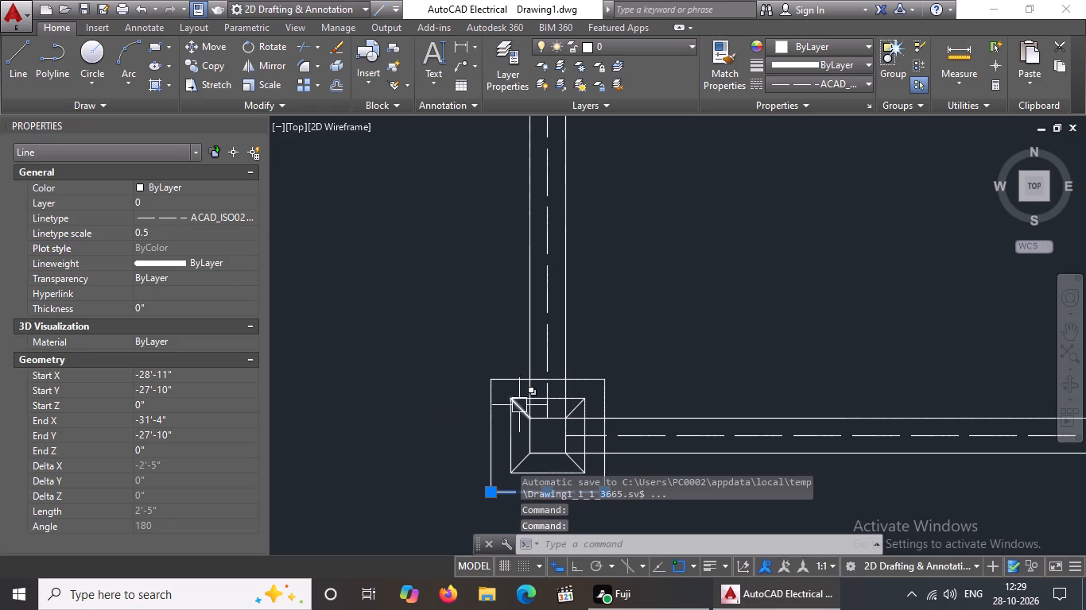
Give the left edge of the left column's bottom footing's outer square the ACAD_ISO02W100 linetype at scale 0.5.
{"action": "left_click", "coordinate": [491, 418]}
{"action": "scroll", "coordinate": [487, 325], "scroll_direction": "down", "scroll_amount": 2}
{"action": "scroll", "coordinate": [555, 318], "scroll_direction": "up", "scroll_amount": 2}
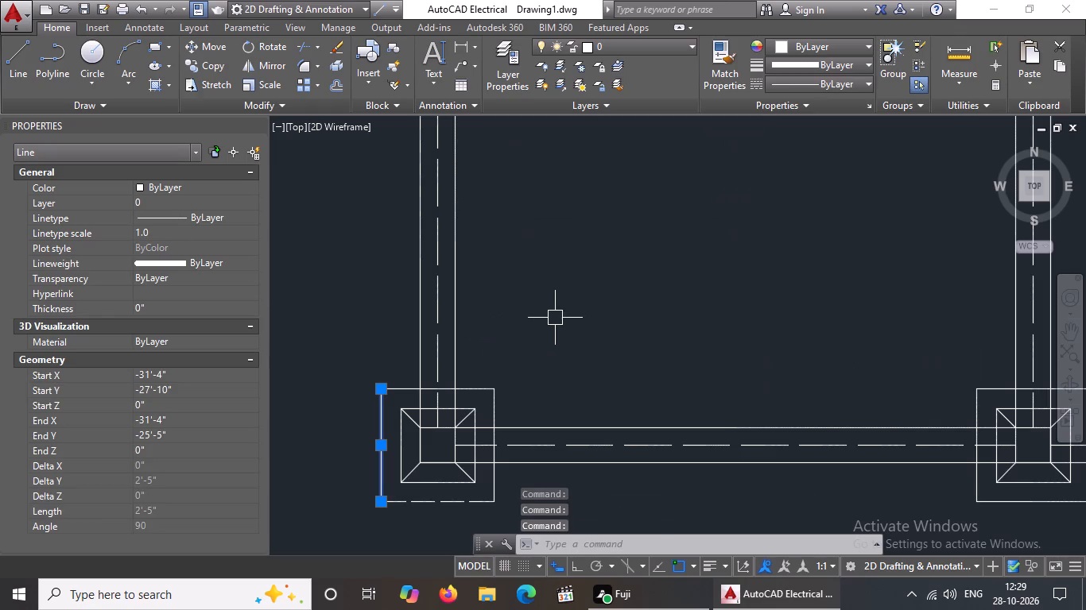
{"action": "left_click", "coordinate": [820, 83]}
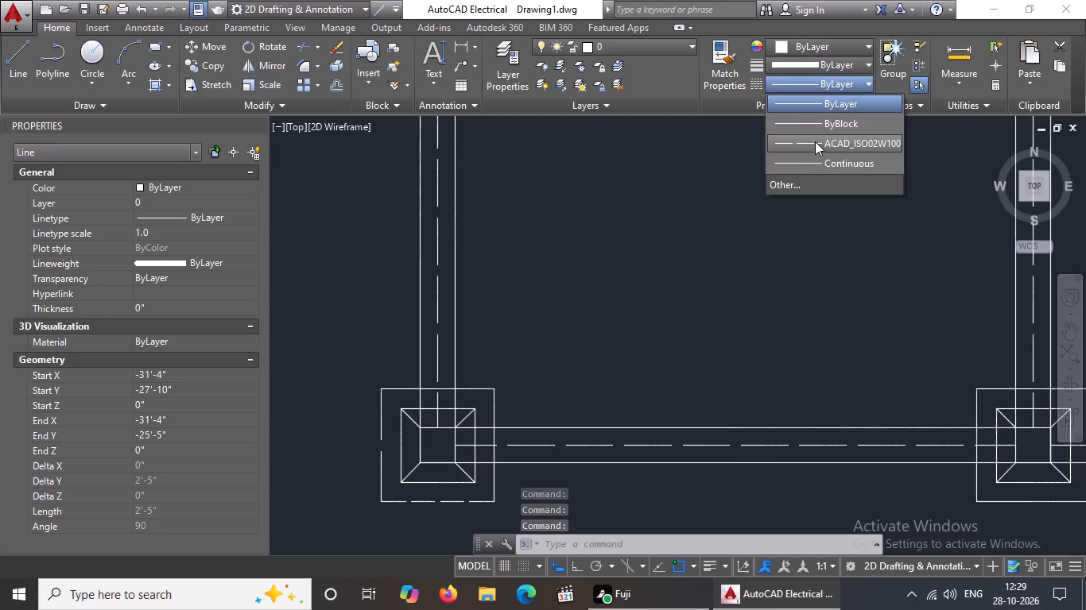
{"action": "left_click", "coordinate": [815, 141]}
{"action": "left_click", "coordinate": [176, 230]}
{"action": "key", "text": "BackSpace"}
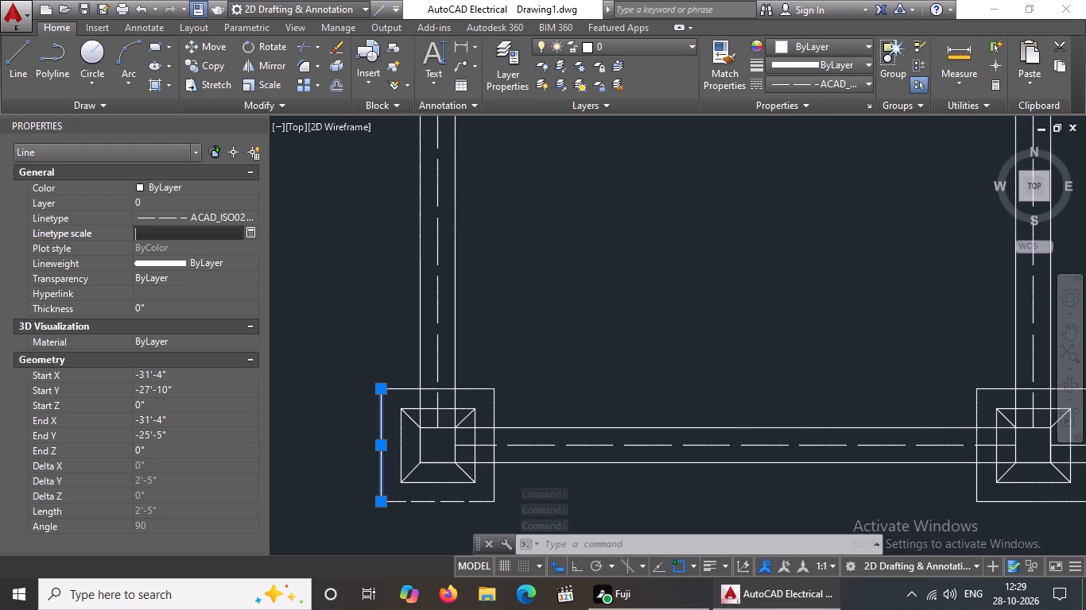
{"action": "key", "text": "BackSpace"}
{"action": "type", "text": "0.5"}
{"action": "key", "text": "Return"}
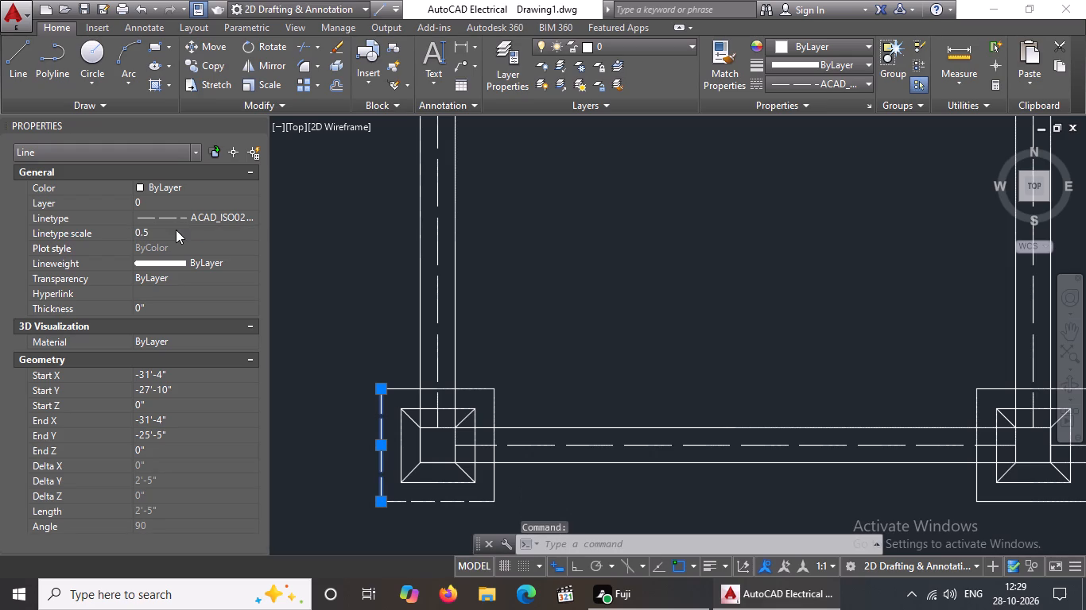
Give the top edge of the left column's bottom footing's outer square the ACAD_ISO02W100 linetype at scale 0.5.
{"action": "left_click", "coordinate": [401, 387]}
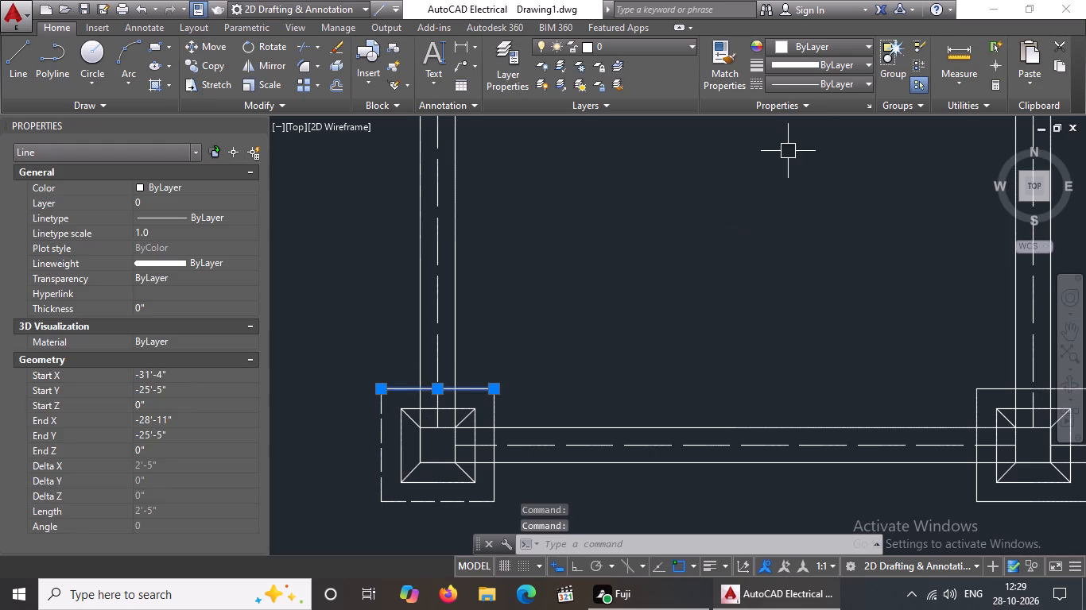
{"action": "left_click", "coordinate": [809, 82]}
{"action": "left_click", "coordinate": [789, 144]}
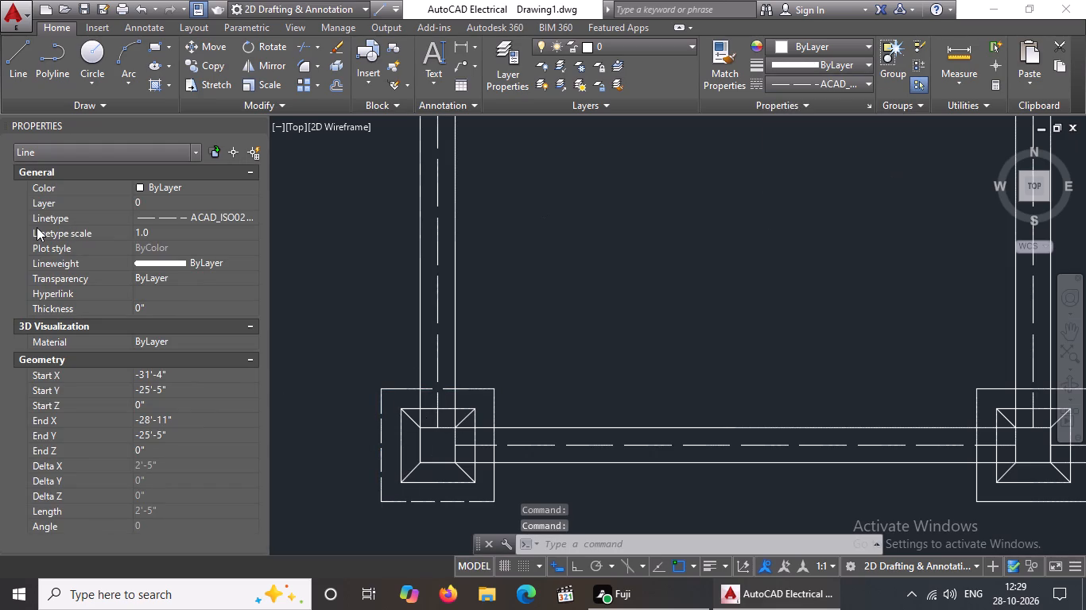
{"action": "left_click", "coordinate": [149, 233]}
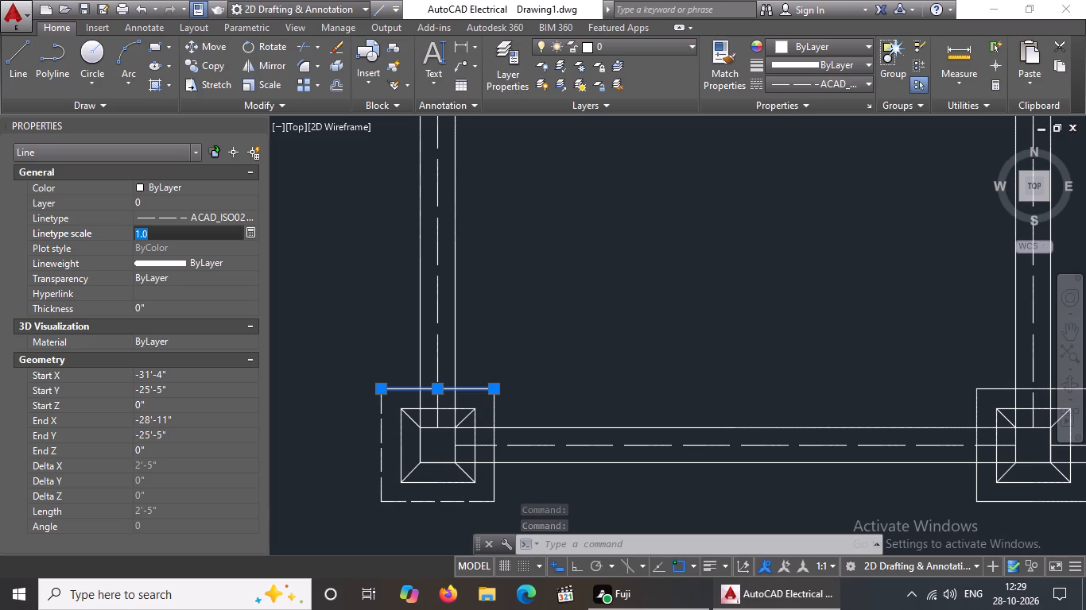
{"action": "key", "text": "BackSpace"}
{"action": "key", "text": "BackSpace"}
{"action": "type", "text": "0.5"}
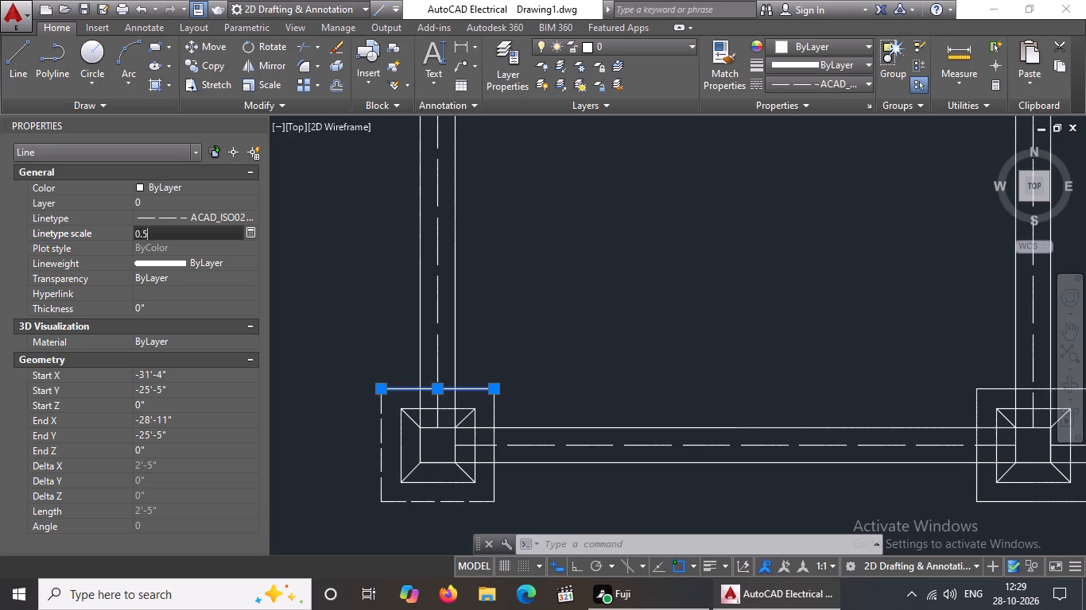
{"action": "key", "text": "Return"}
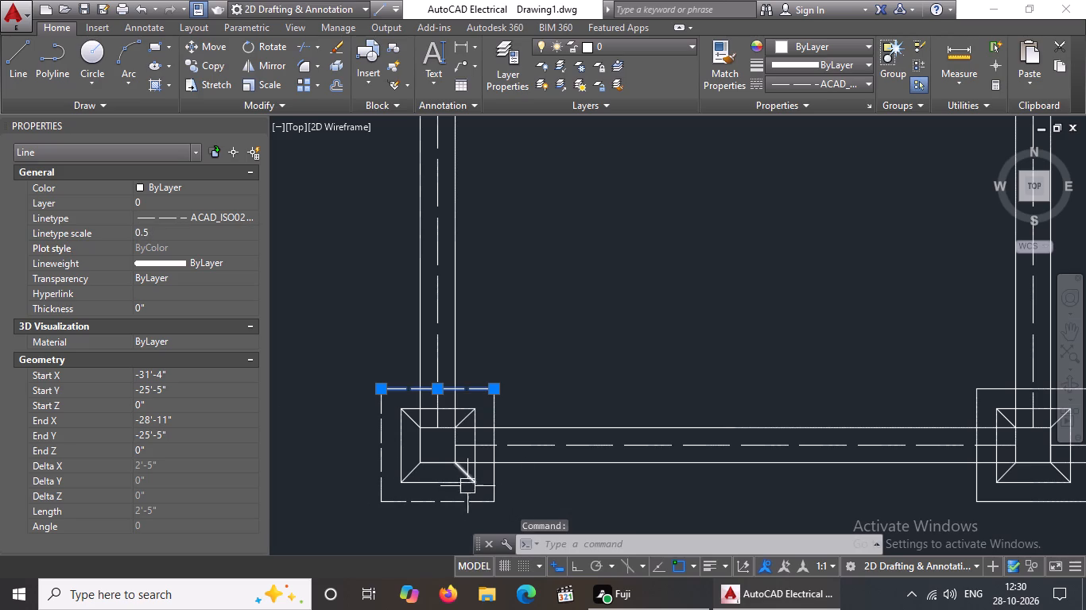
Give the right edge of the left column's bottom footing's outer square the ACAD_ISO02W100 linetype at scale 0.5.
{"action": "left_click", "coordinate": [493, 477]}
{"action": "left_click", "coordinate": [801, 80]}
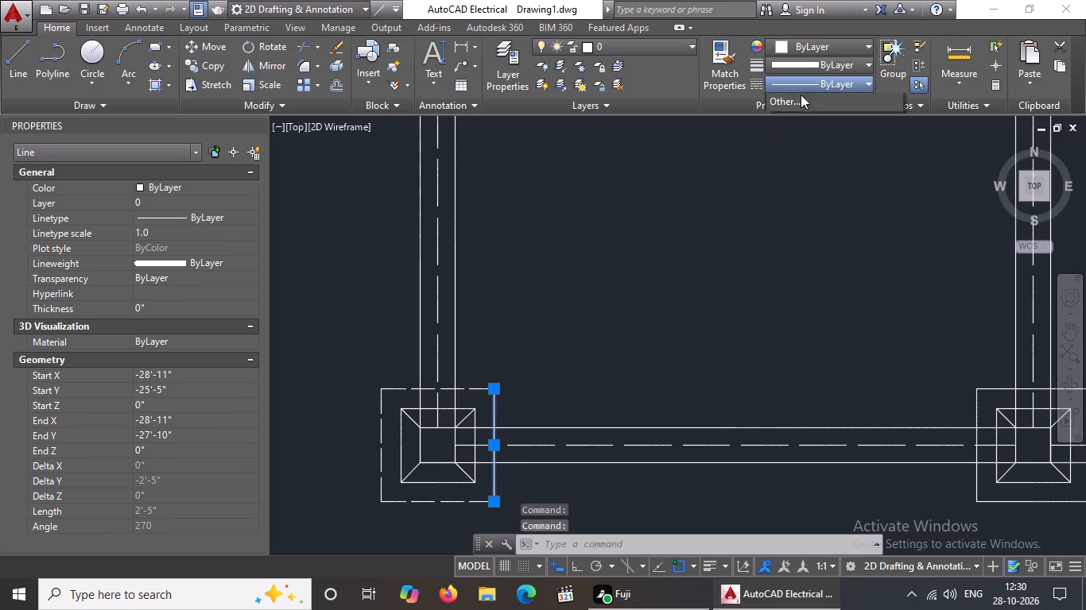
{"action": "left_click", "coordinate": [802, 142]}
{"action": "left_click", "coordinate": [158, 230]}
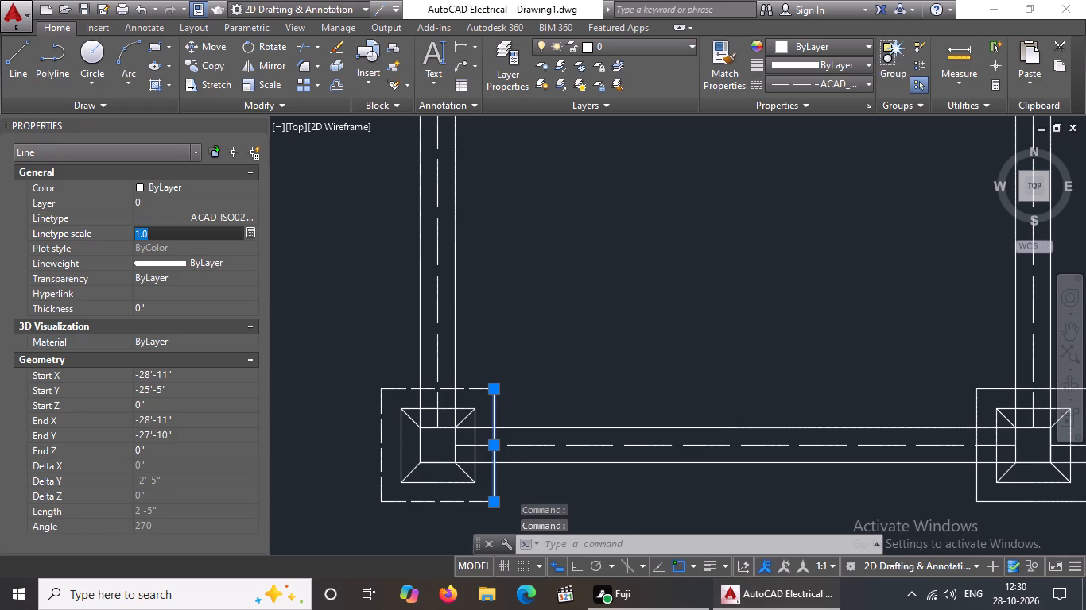
{"action": "key", "text": "BackSpace"}
{"action": "key", "text": "BackSpace"}
{"action": "type", "text": "0.5"}
{"action": "key", "text": "Return"}
Give the top edge of the middle column's bottom footing's outer square the ACAD_ISO02W100 linetype at scale 0.5.
{"action": "scroll", "coordinate": [475, 394], "scroll_direction": "down", "scroll_amount": 2}
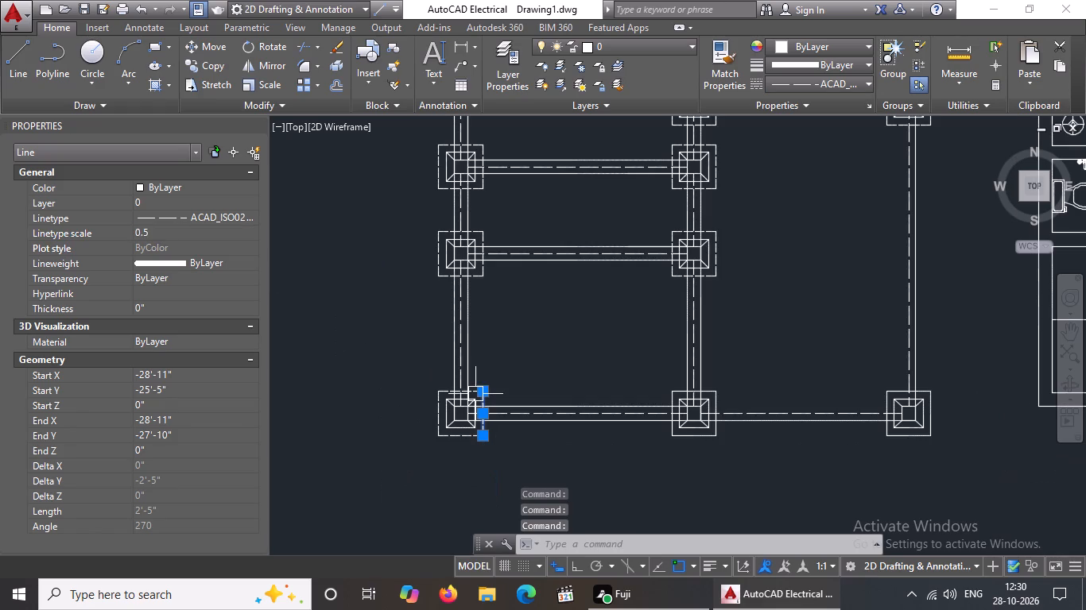
{"action": "scroll", "coordinate": [739, 425], "scroll_direction": "up", "scroll_amount": 3}
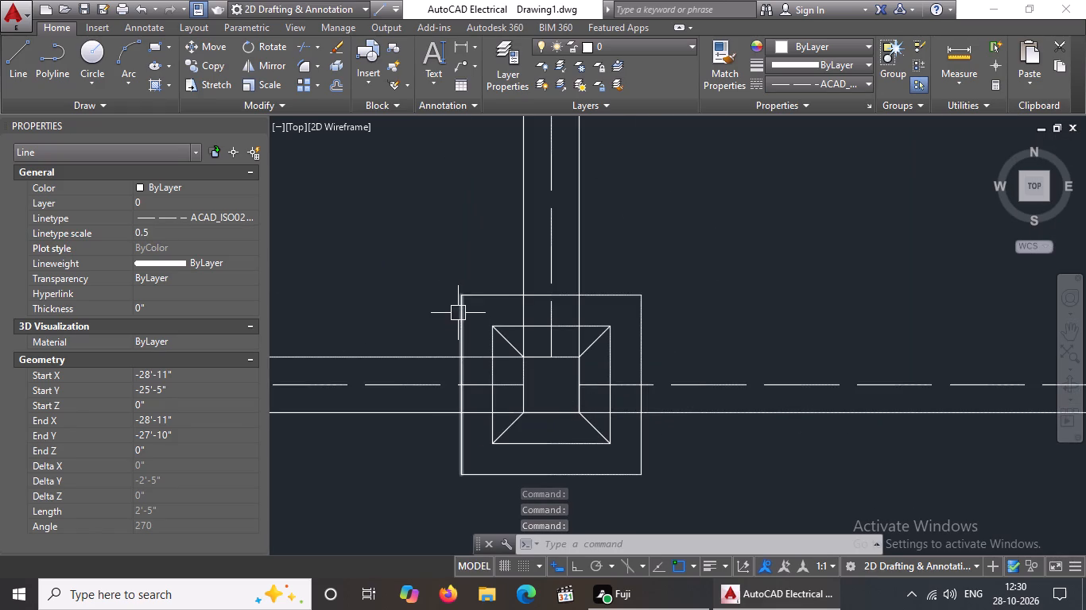
{"action": "key", "text": "Escape"}
{"action": "left_click", "coordinate": [480, 288]}
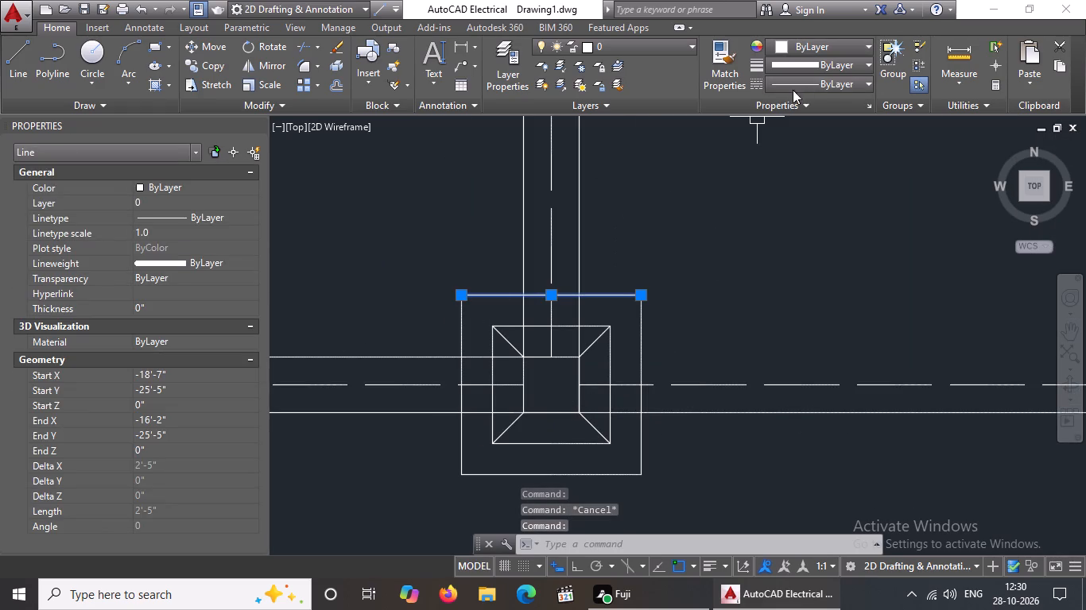
{"action": "left_click", "coordinate": [800, 84]}
{"action": "left_click", "coordinate": [801, 140]}
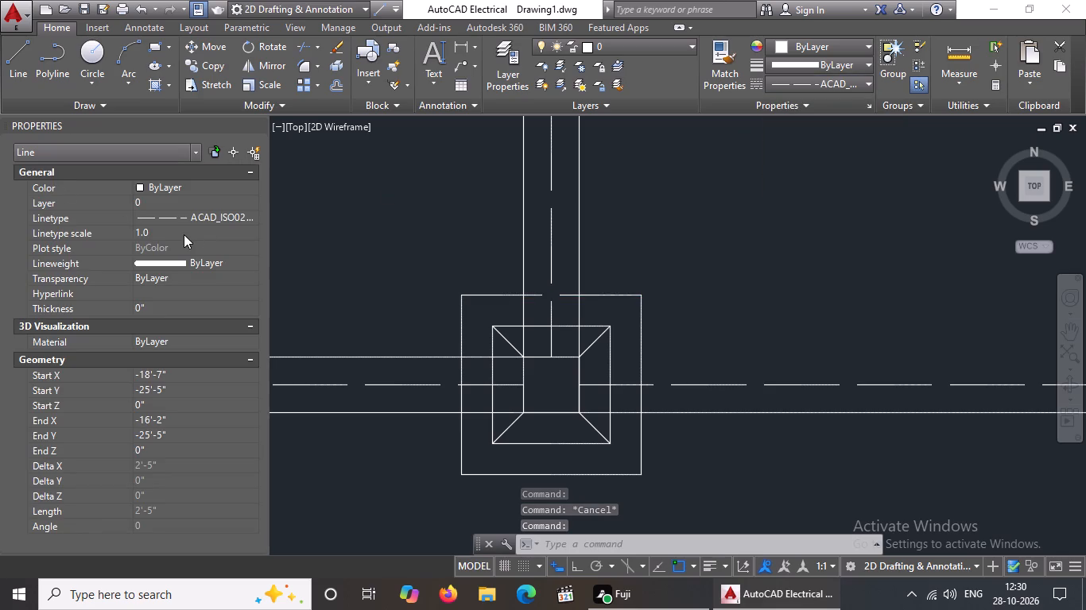
{"action": "left_click", "coordinate": [173, 234]}
{"action": "key", "text": "BackSpace"}
{"action": "key", "text": "BackSpace"}
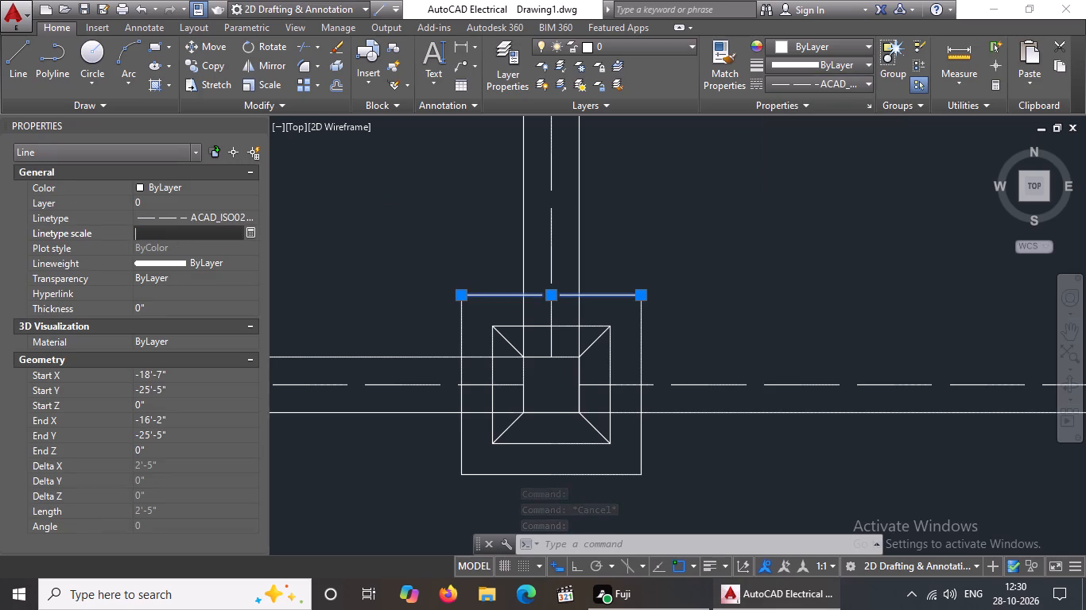
{"action": "type", "text": "0.5"}
{"action": "key", "text": "Return"}
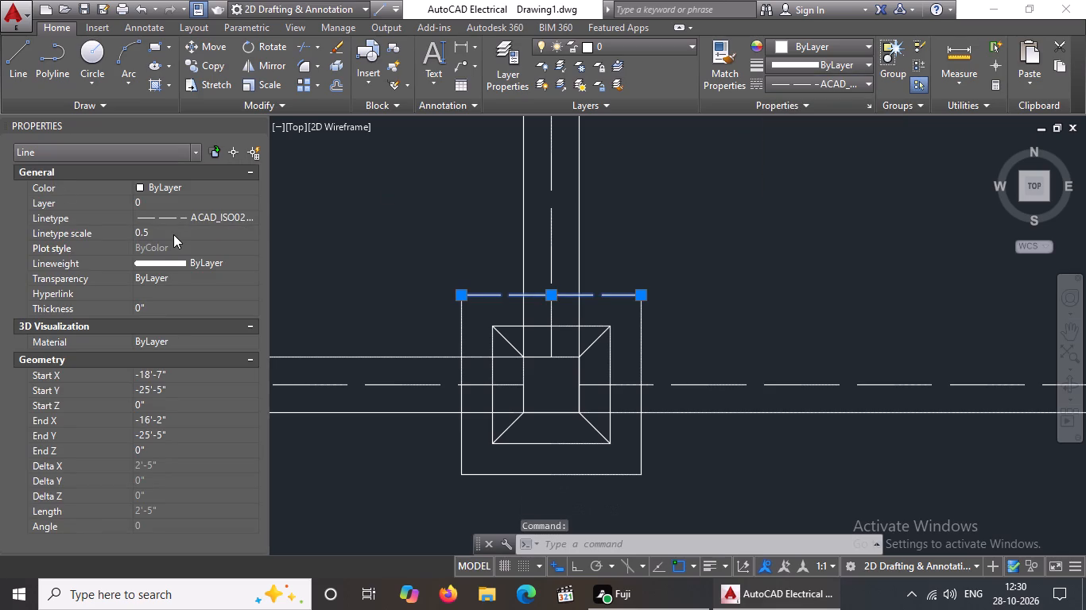
{"action": "key", "text": "Escape"}
Give the left edge of the middle column's bottom footing's outer square the ACAD_ISO02W100 linetype at scale 0.5.
{"action": "left_click", "coordinate": [464, 328]}
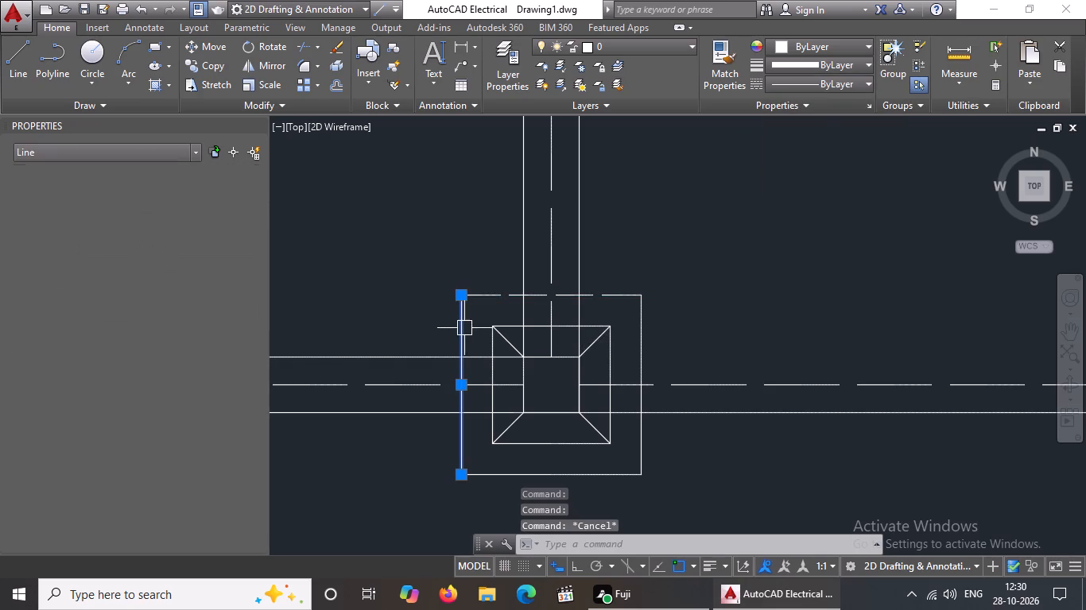
{"action": "left_click", "coordinate": [819, 79]}
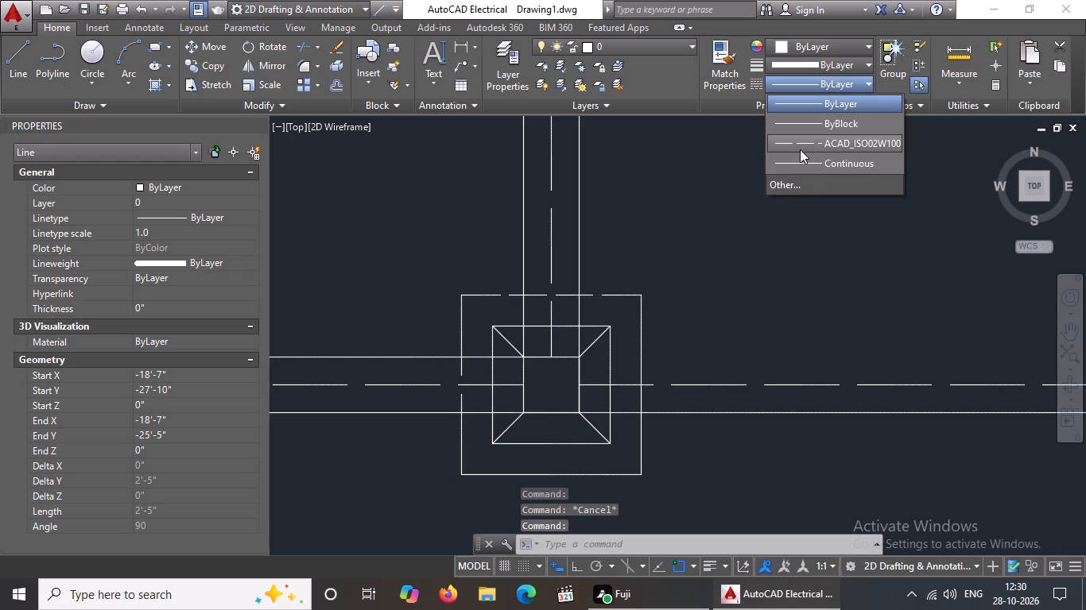
{"action": "left_click", "coordinate": [801, 147]}
{"action": "left_click", "coordinate": [163, 230]}
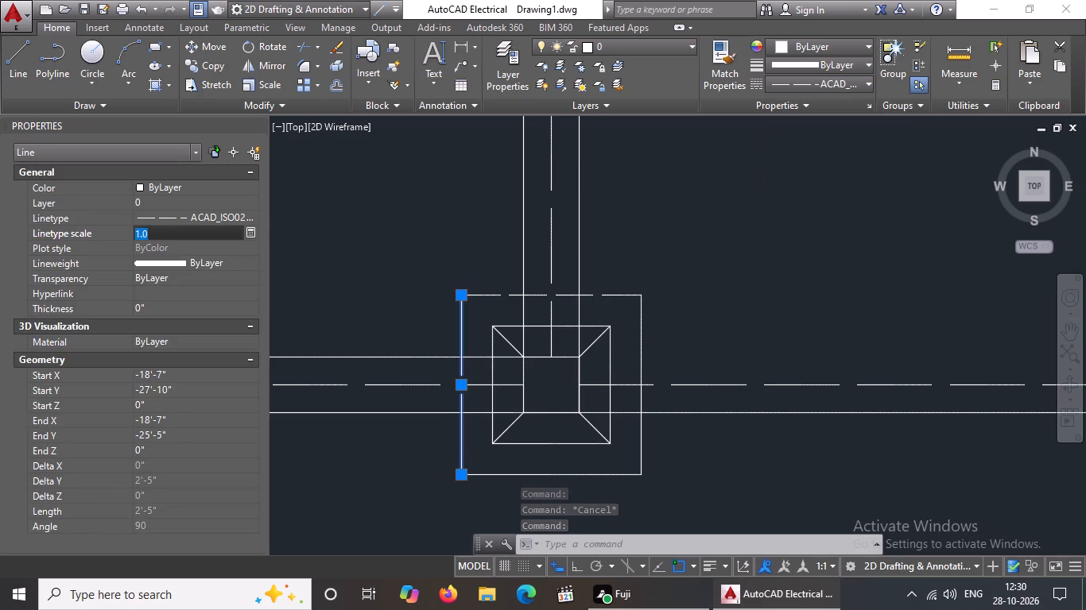
{"action": "key", "text": "BackSpace"}
{"action": "key", "text": "BackSpace"}
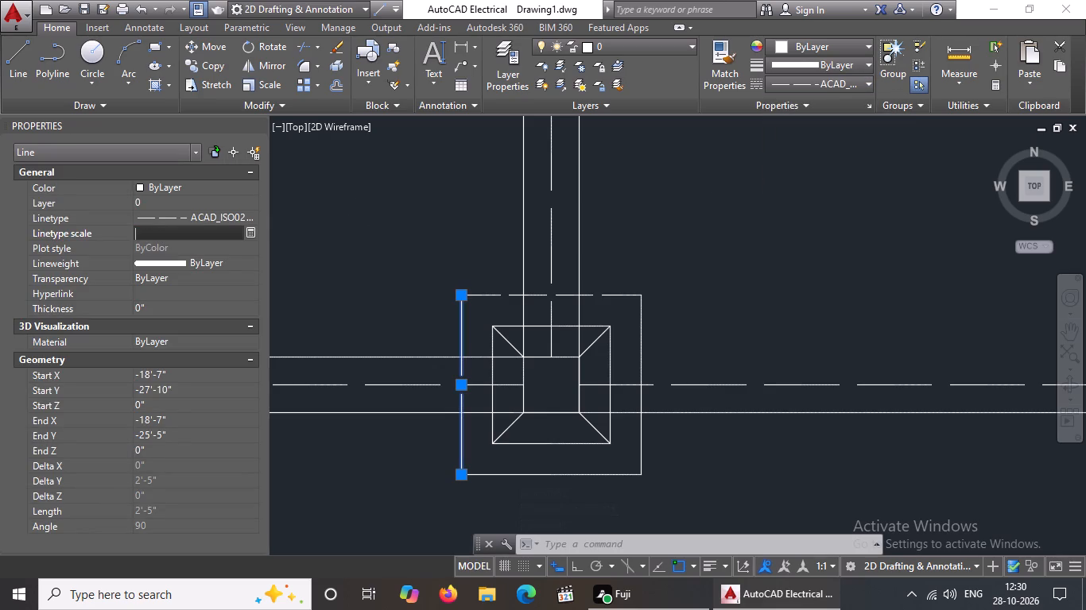
{"action": "type", "text": "0.5"}
{"action": "key", "text": "Return"}
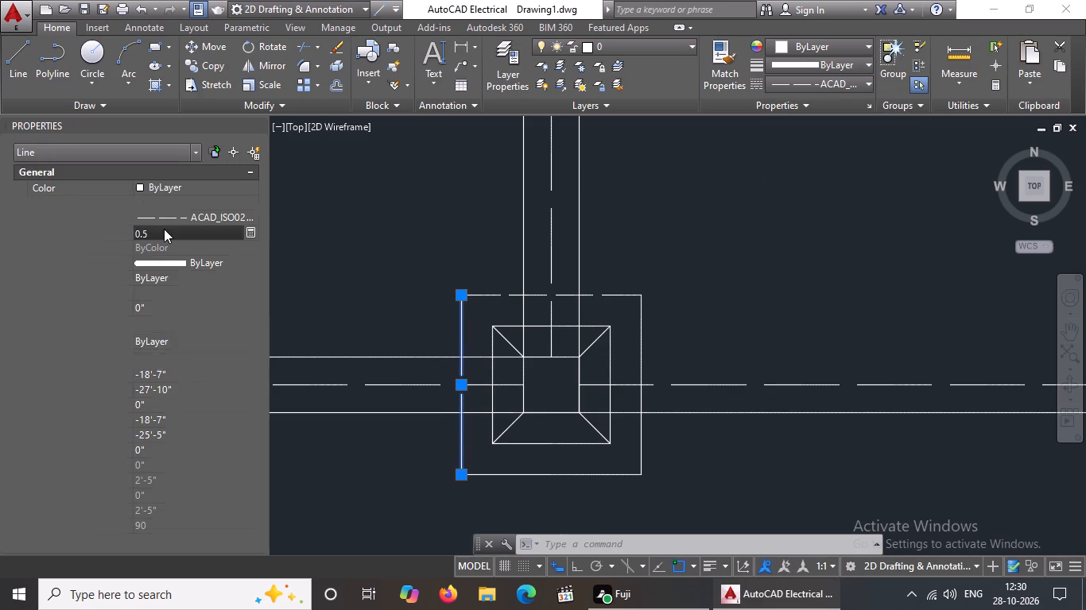
Give the right edge of the middle column's bottom footing's outer square the ACAD_ISO02W100 linetype at scale 0.5.
{"action": "left_click", "coordinate": [638, 327]}
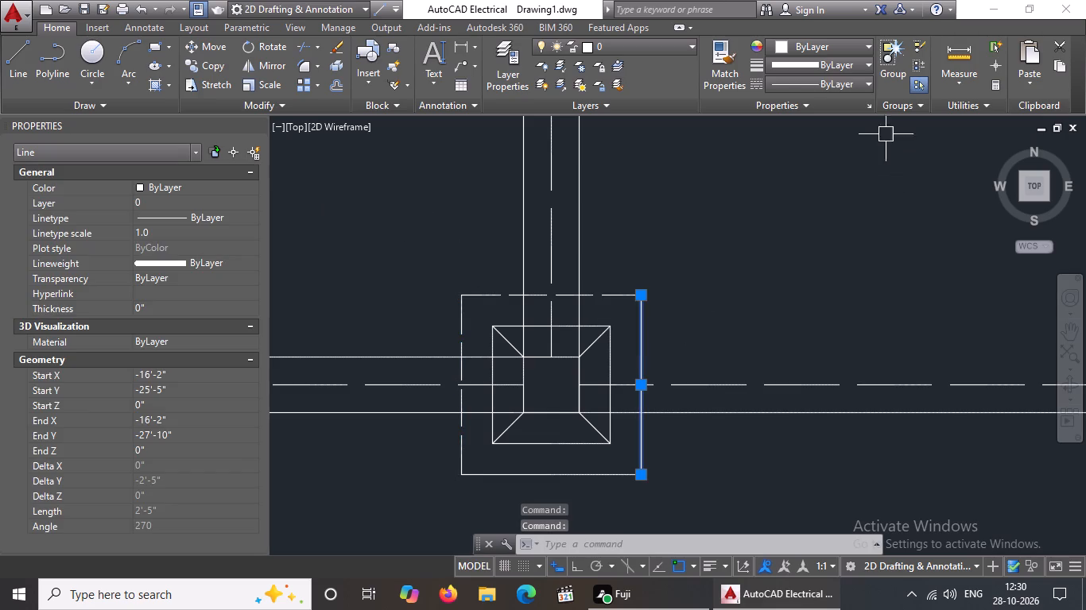
{"action": "left_click", "coordinate": [833, 87]}
{"action": "left_click", "coordinate": [816, 136]}
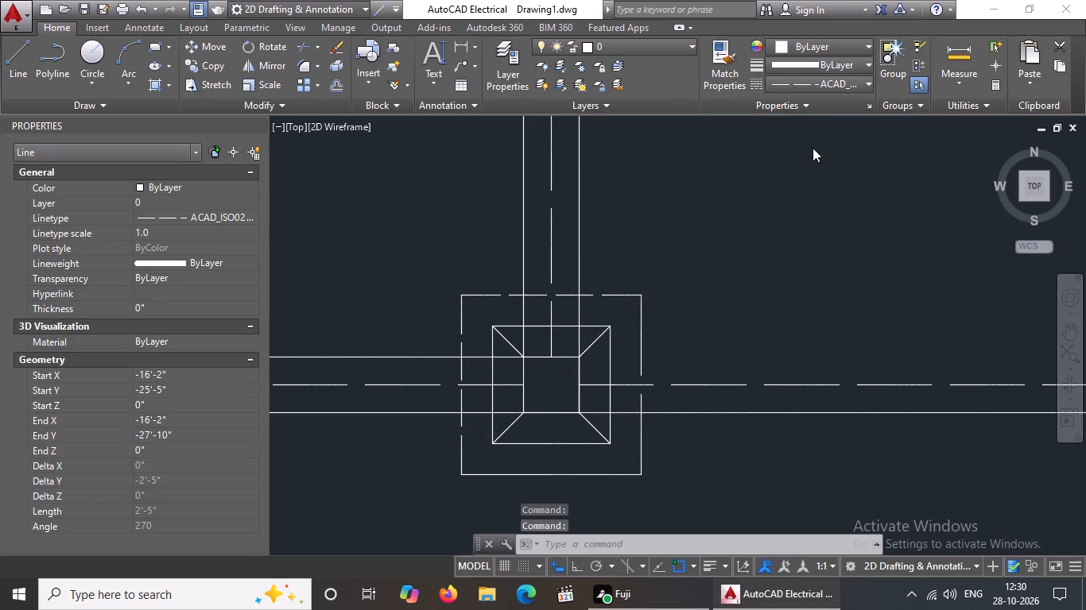
{"action": "left_click", "coordinate": [159, 226]}
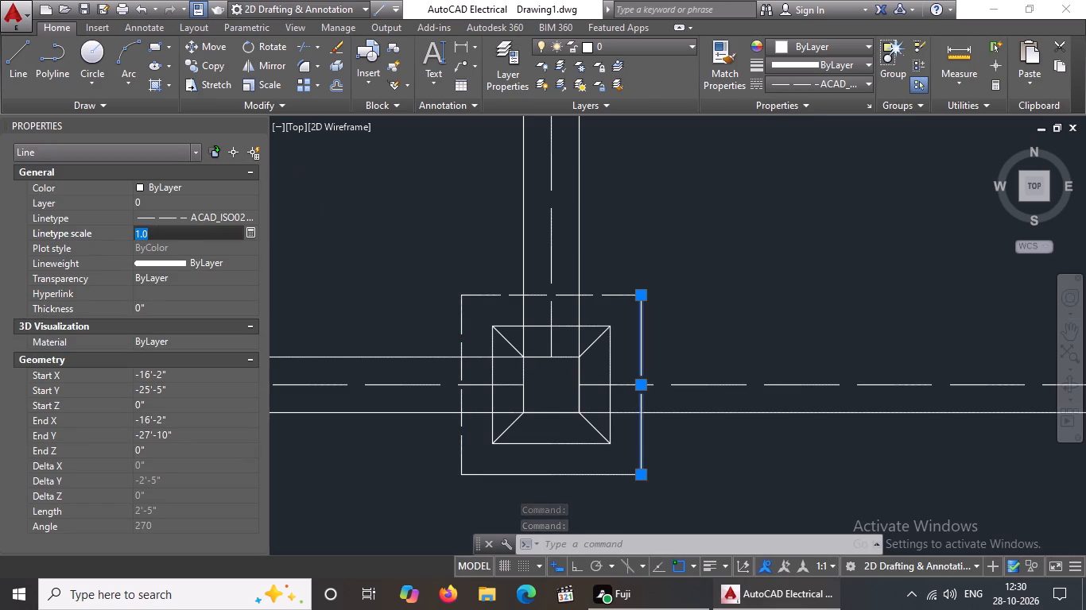
{"action": "key", "text": "BackSpace"}
{"action": "key", "text": "BackSpace"}
{"action": "type", "text": "0.5"}
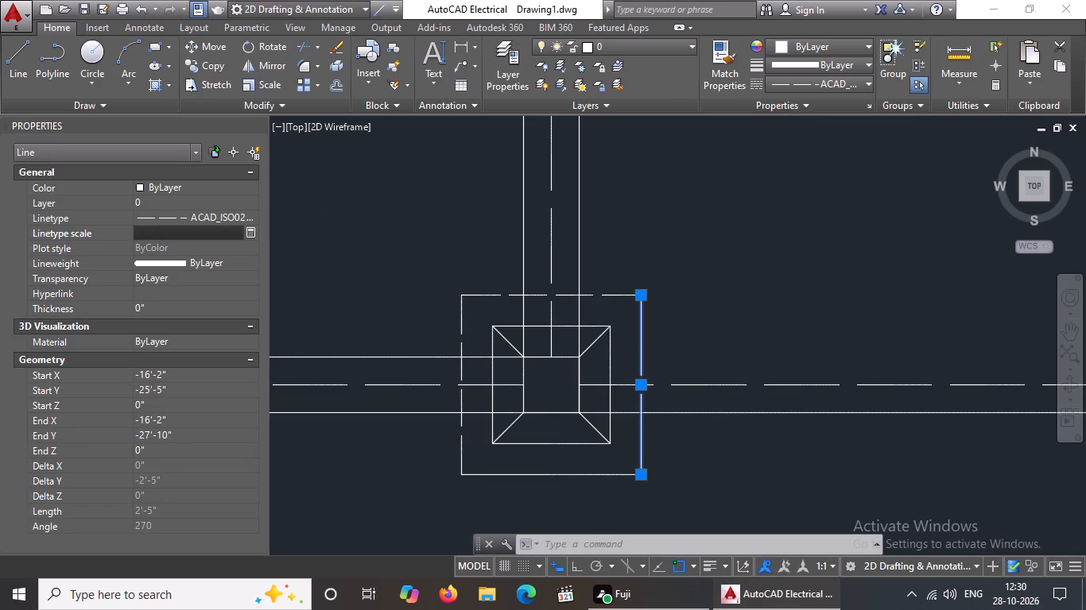
{"action": "key", "text": "Return"}
Give the bottom edge of the middle column's bottom footing's outer square the ACAD_ISO02W100 linetype at scale 0.5.
{"action": "left_click", "coordinate": [588, 470]}
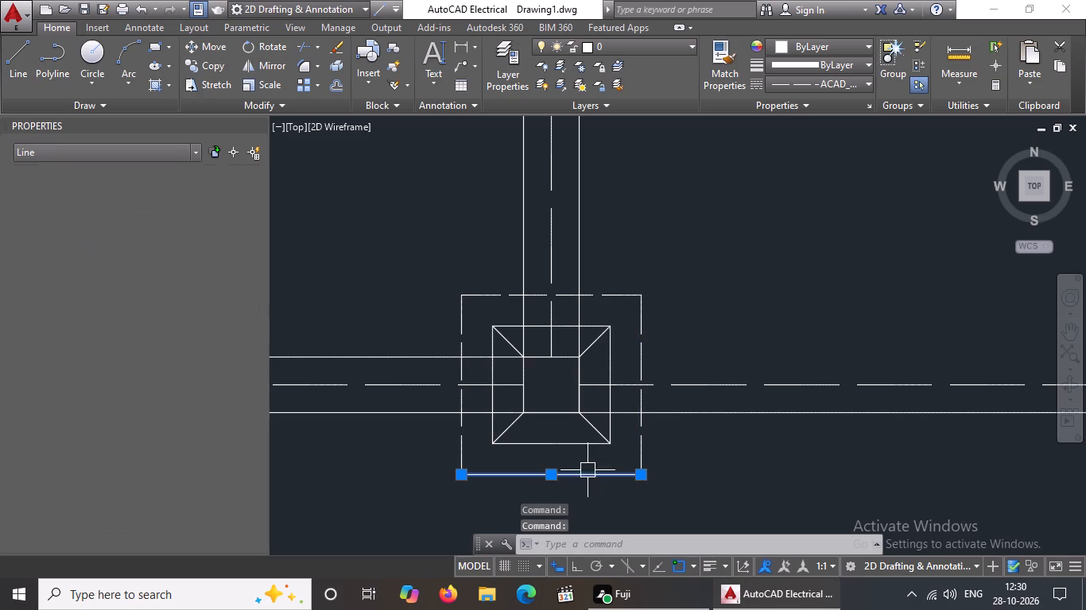
{"action": "left_click", "coordinate": [832, 84]}
{"action": "left_click", "coordinate": [809, 142]}
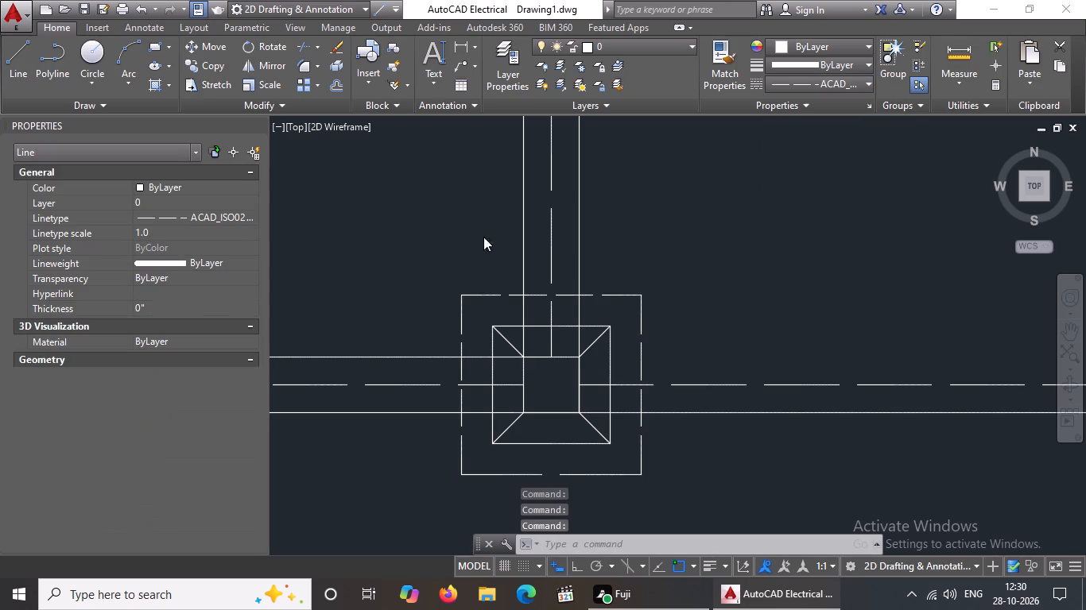
{"action": "left_click", "coordinate": [173, 234]}
{"action": "key", "text": "BackSpace"}
{"action": "key", "text": "BackSpace"}
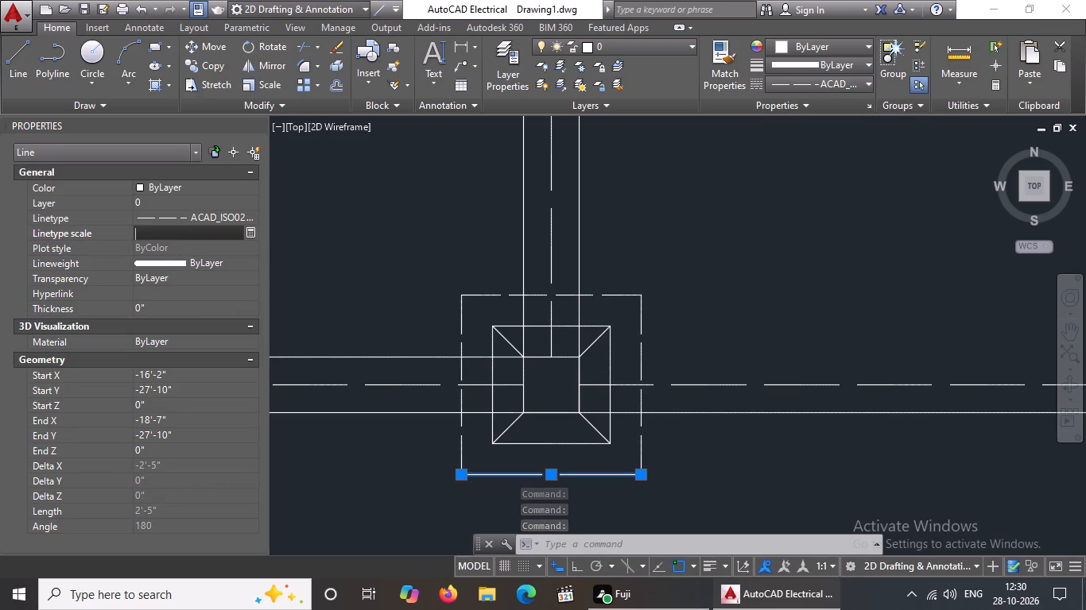
{"action": "type", "text": "0.5"}
{"action": "key", "text": "Return"}
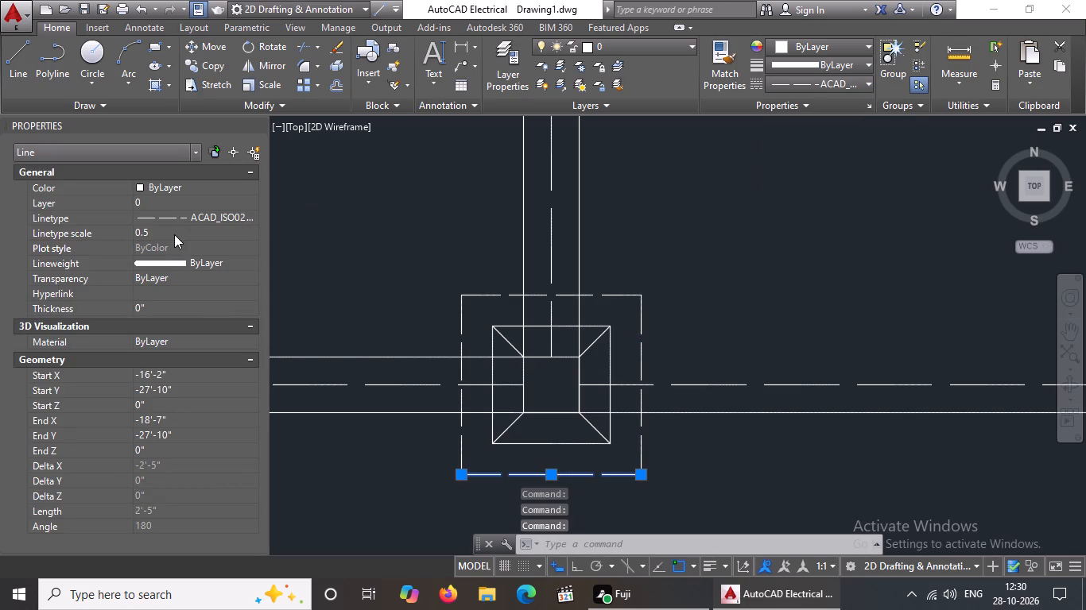
Give the bottom edge of the right column's bottom footing's outer square the ACAD_ISO02W100 linetype at scale 0.5.
{"action": "scroll", "coordinate": [538, 478], "scroll_direction": "down", "scroll_amount": 3}
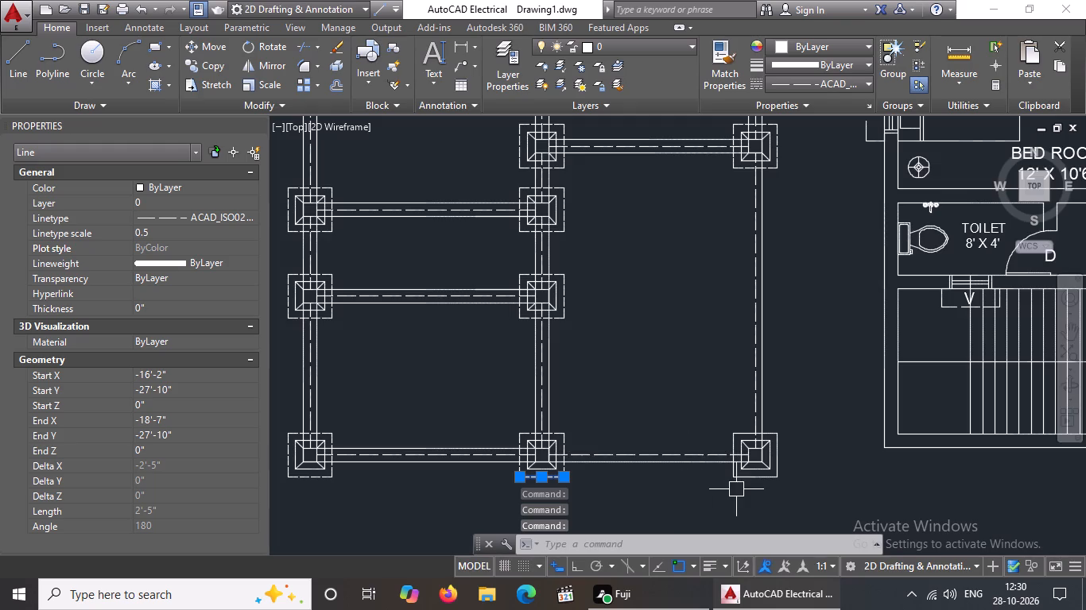
{"action": "scroll", "coordinate": [736, 489], "scroll_direction": "up", "scroll_amount": 2}
{"action": "left_click", "coordinate": [759, 459]}
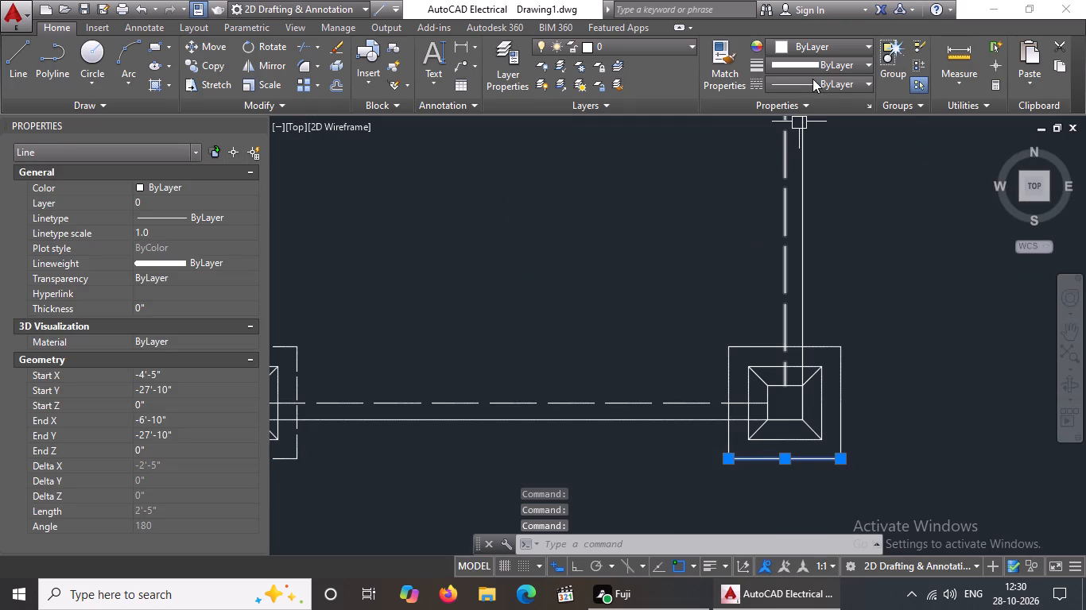
{"action": "left_click", "coordinate": [813, 79]}
{"action": "left_click", "coordinate": [799, 137]}
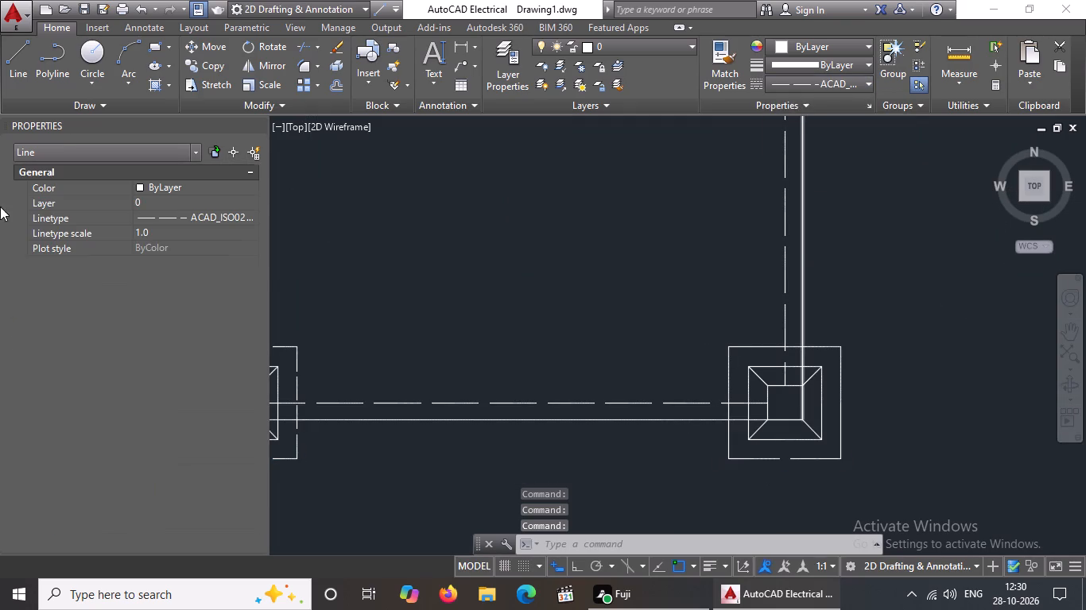
{"action": "left_click", "coordinate": [163, 234]}
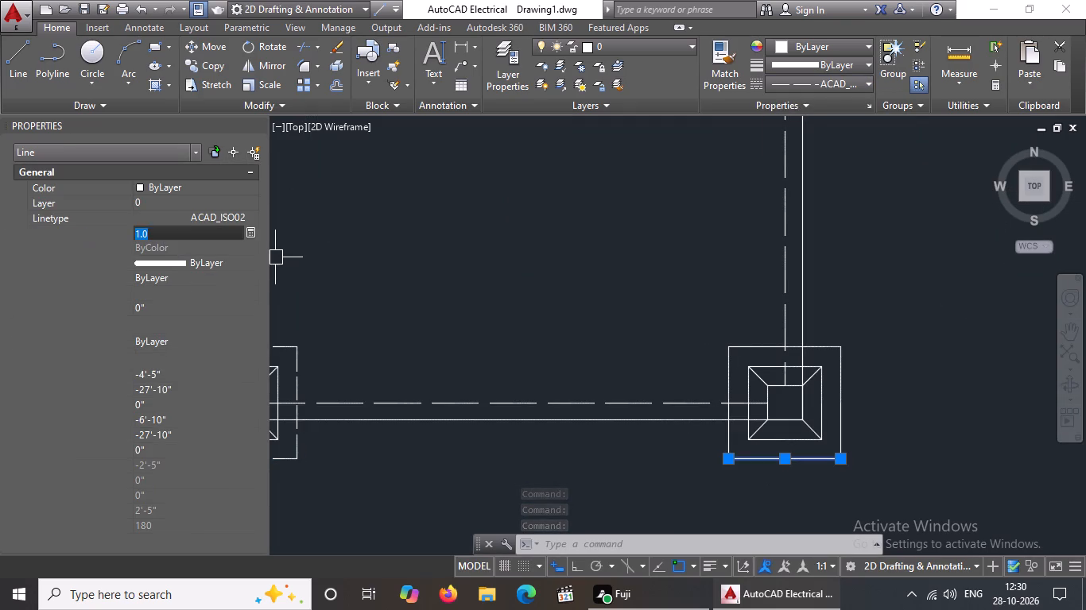
{"action": "key", "text": "BackSpace"}
{"action": "key", "text": "BackSpace"}
{"action": "type", "text": "0.5"}
{"action": "key", "text": "Return"}
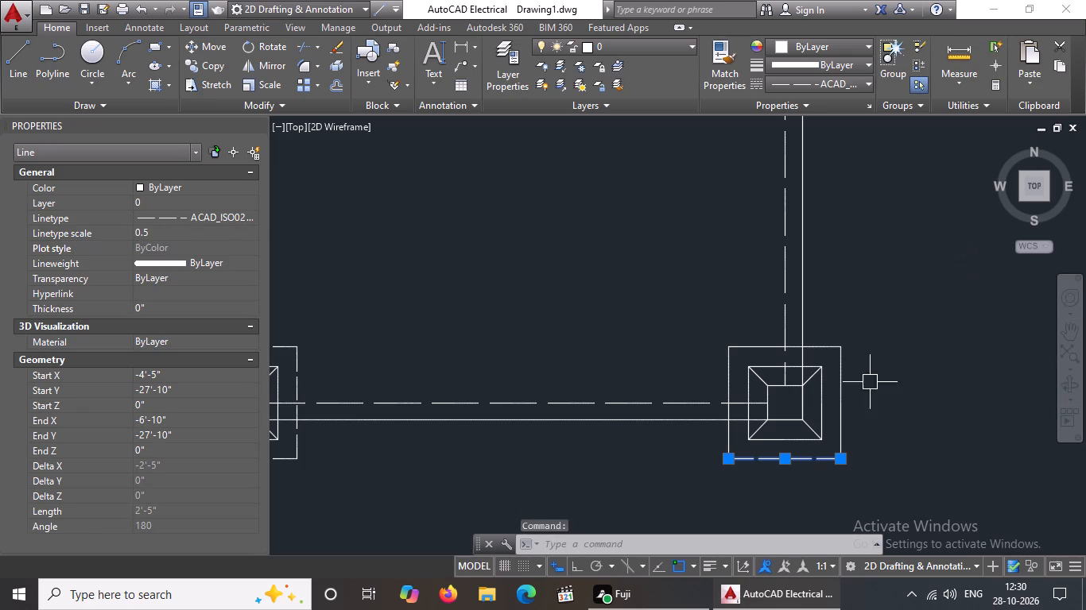
Give the right edge of the right column's bottom footing's outer square the ACAD_ISO02W100 linetype at scale 0.5.
{"action": "left_click", "coordinate": [840, 400]}
{"action": "left_click", "coordinate": [797, 89]}
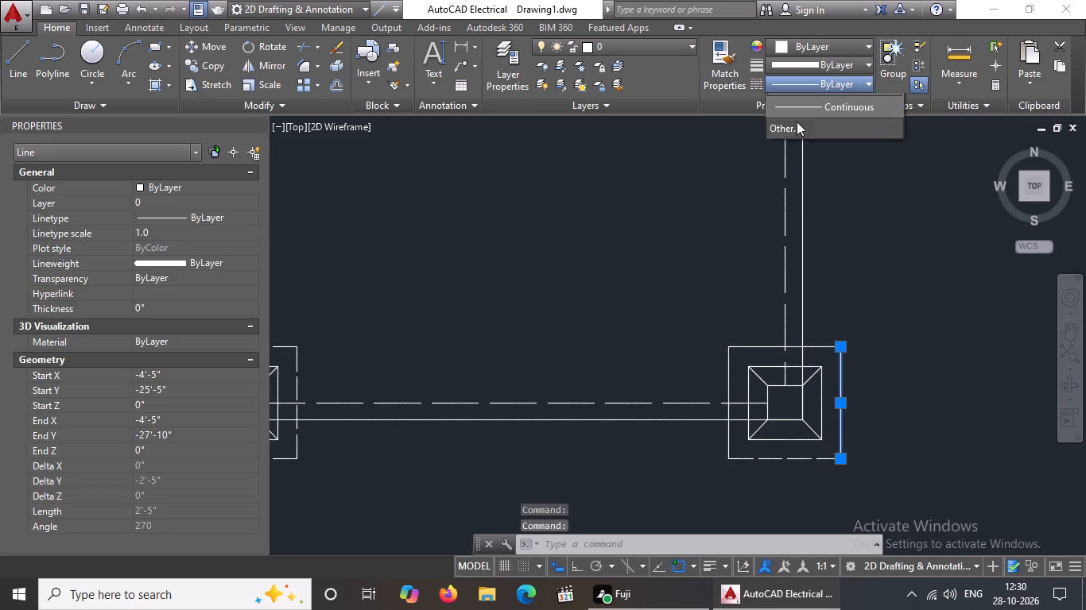
{"action": "left_click", "coordinate": [798, 148]}
{"action": "left_click", "coordinate": [169, 231]}
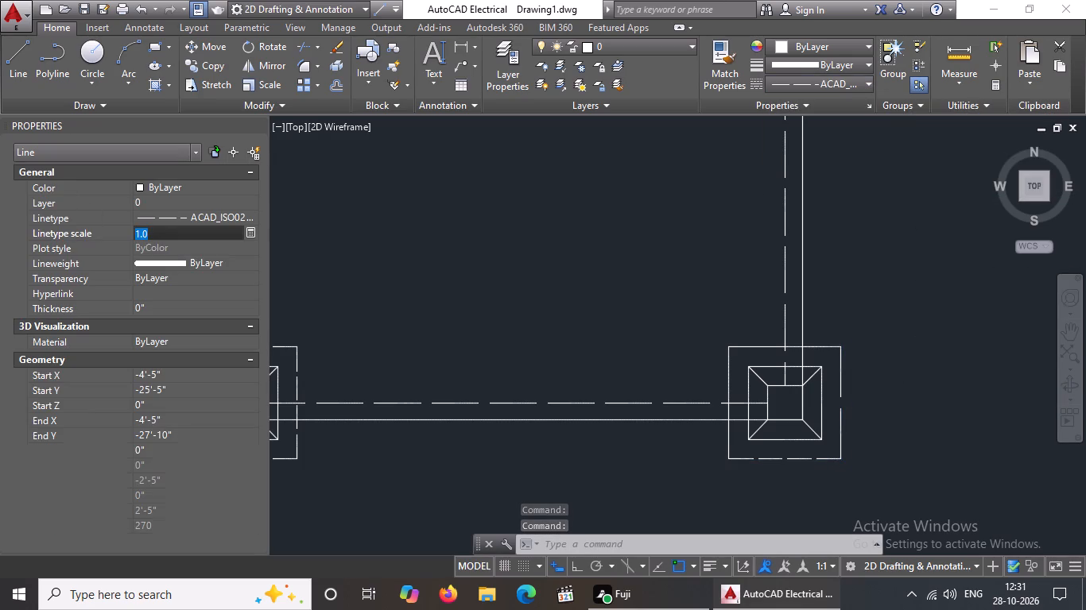
{"action": "key", "text": "BackSpace"}
{"action": "key", "text": "BackSpace"}
{"action": "type", "text": "0.5"}
{"action": "key", "text": "Return"}
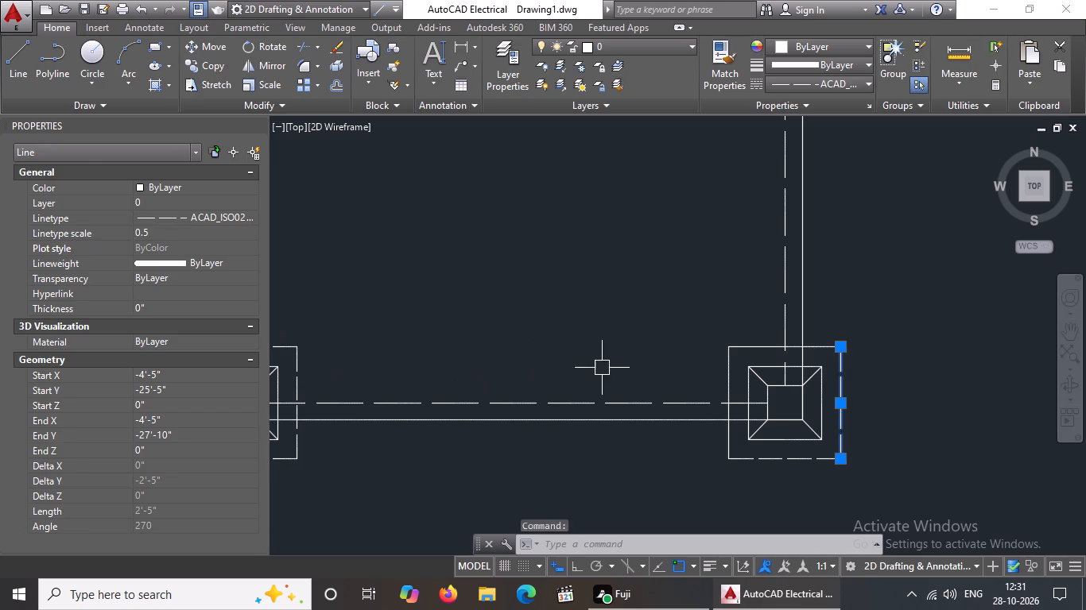
{"action": "key", "text": "Escape"}
Give the top edge of the right column's bottom footing's outer square the ACAD_ISO02W100 linetype at scale 0.5.
{"action": "left_click", "coordinate": [744, 348]}
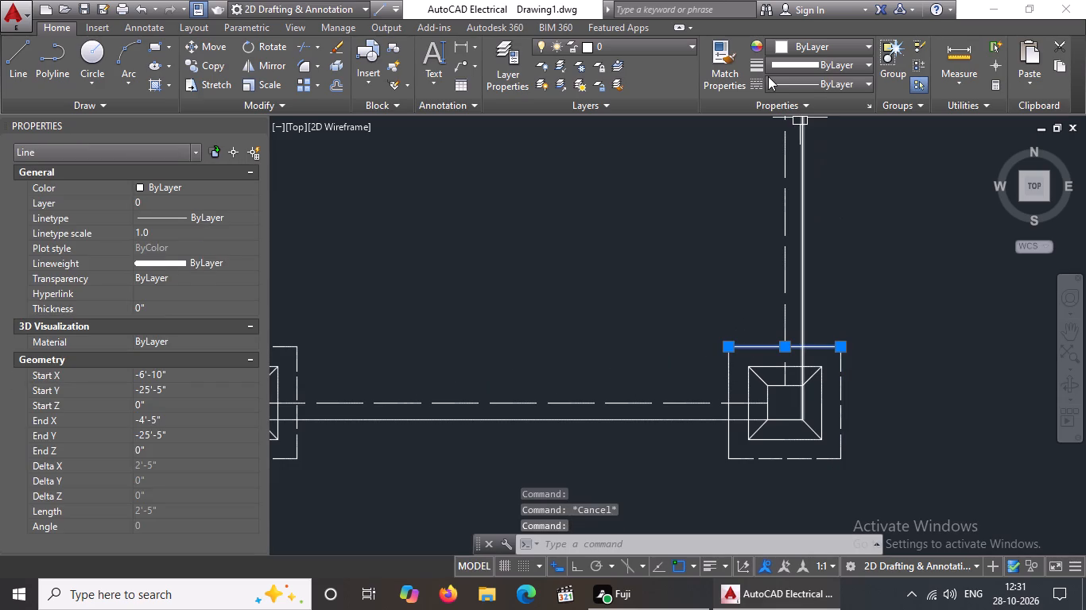
{"action": "left_click", "coordinate": [782, 88]}
{"action": "left_click", "coordinate": [788, 141]}
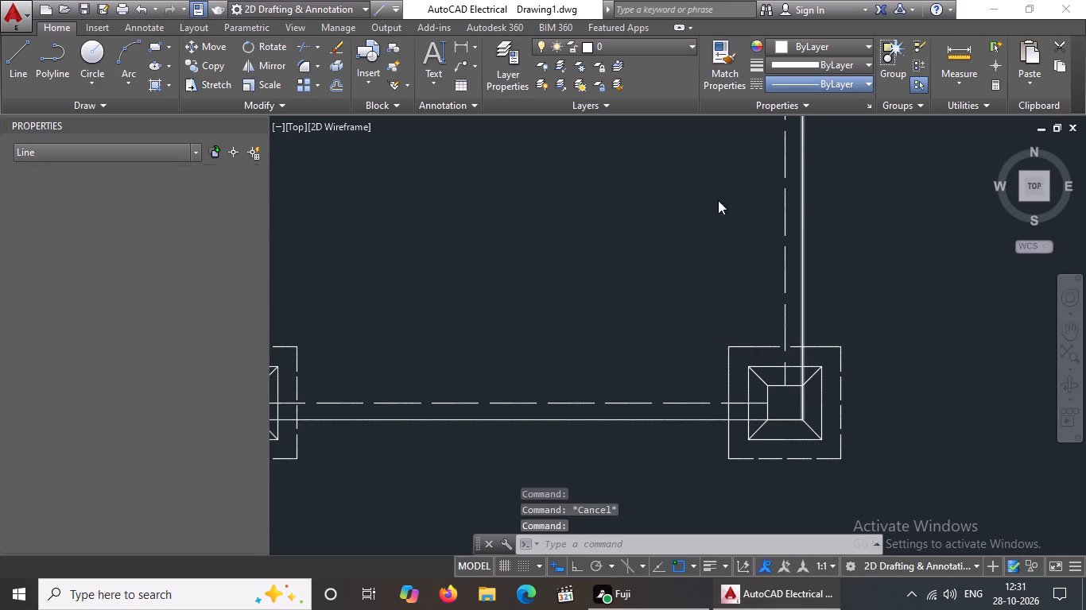
{"action": "left_click", "coordinate": [184, 235]}
{"action": "key", "text": "BackSpace"}
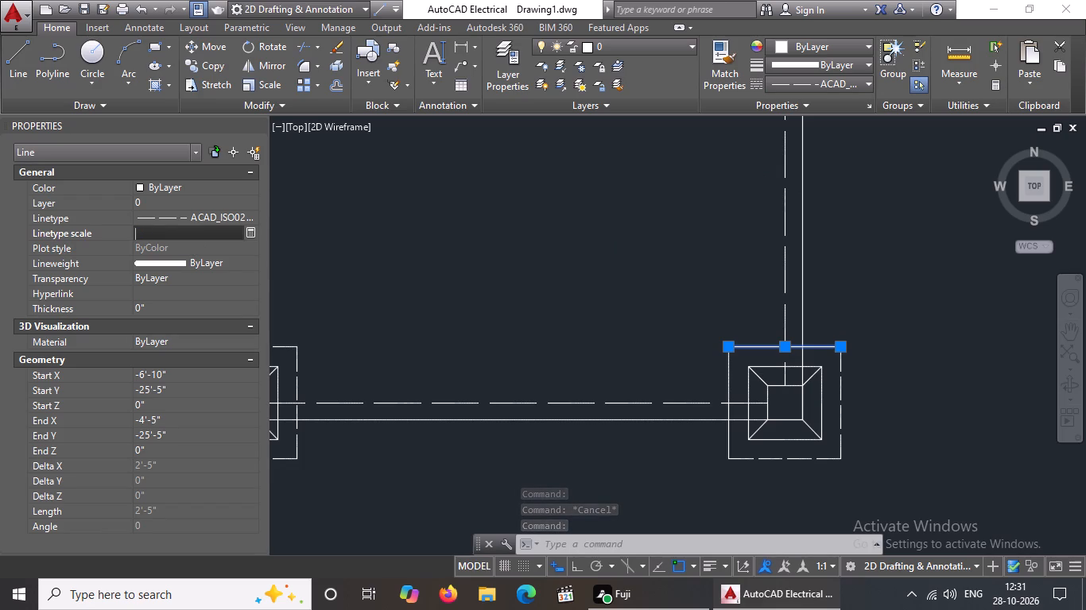
{"action": "key", "text": "BackSpace"}
{"action": "type", "text": "0.5"}
{"action": "key", "text": "Return"}
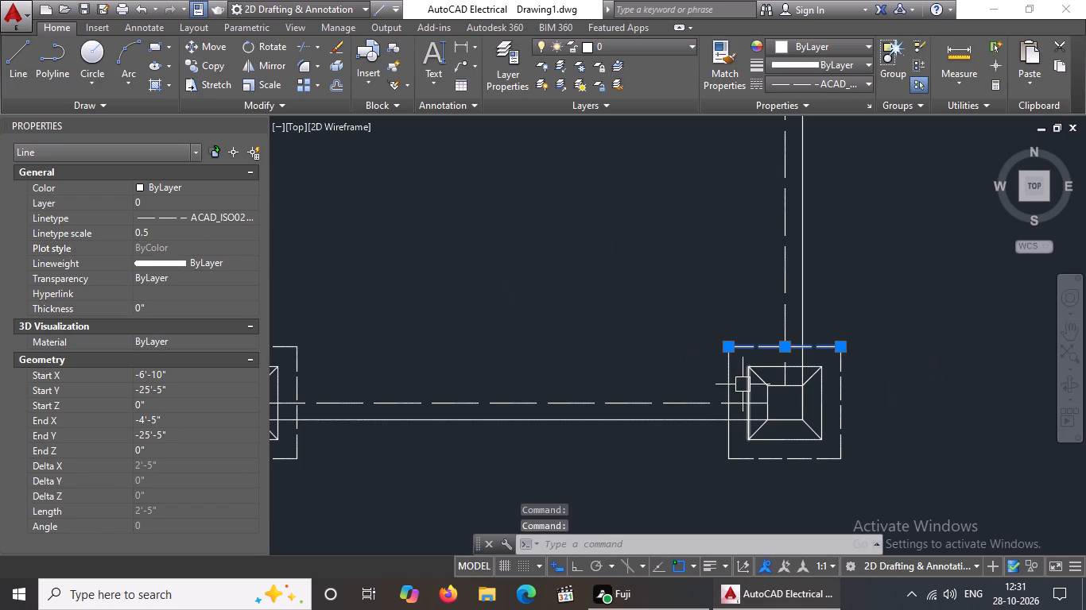
Give the left edge of the right column's bottom footing's outer square the ACAD_ISO02W100 linetype at scale 0.5.
{"action": "left_click", "coordinate": [726, 371]}
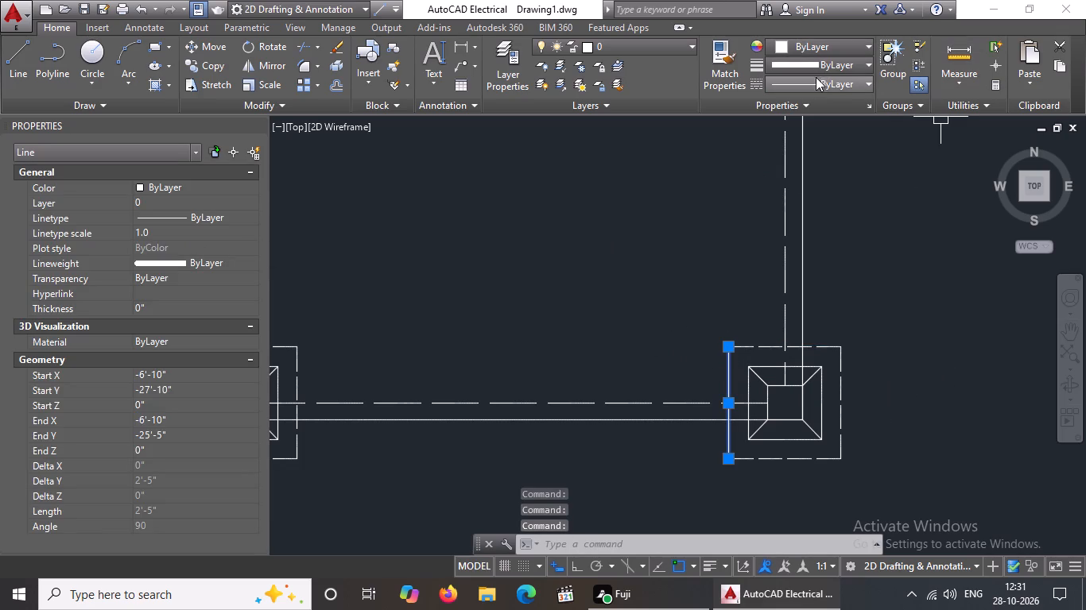
{"action": "left_click", "coordinate": [816, 86]}
{"action": "left_click", "coordinate": [818, 143]}
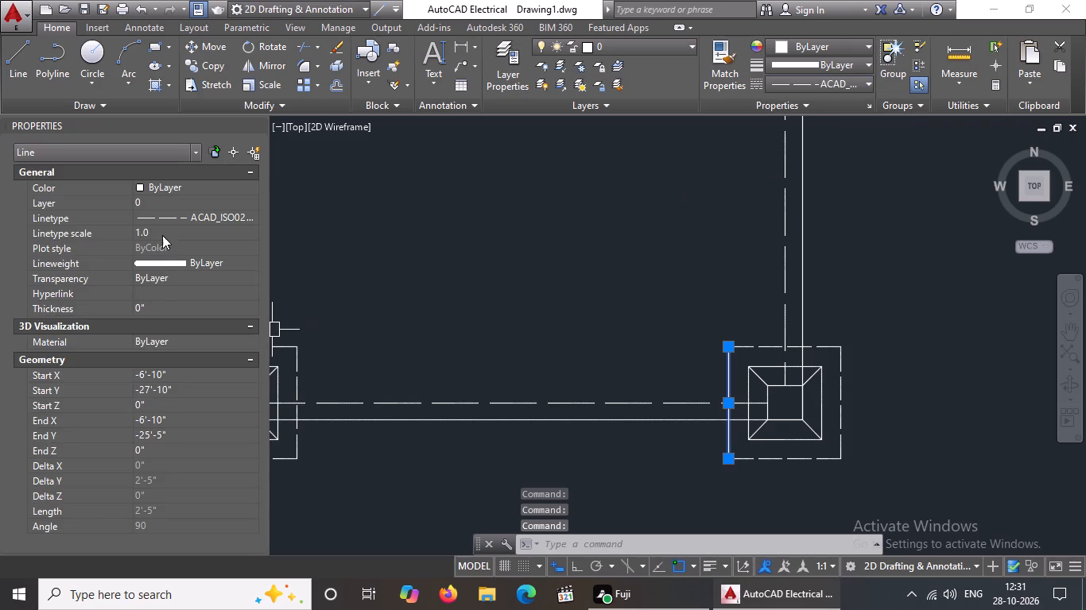
{"action": "left_click", "coordinate": [162, 234]}
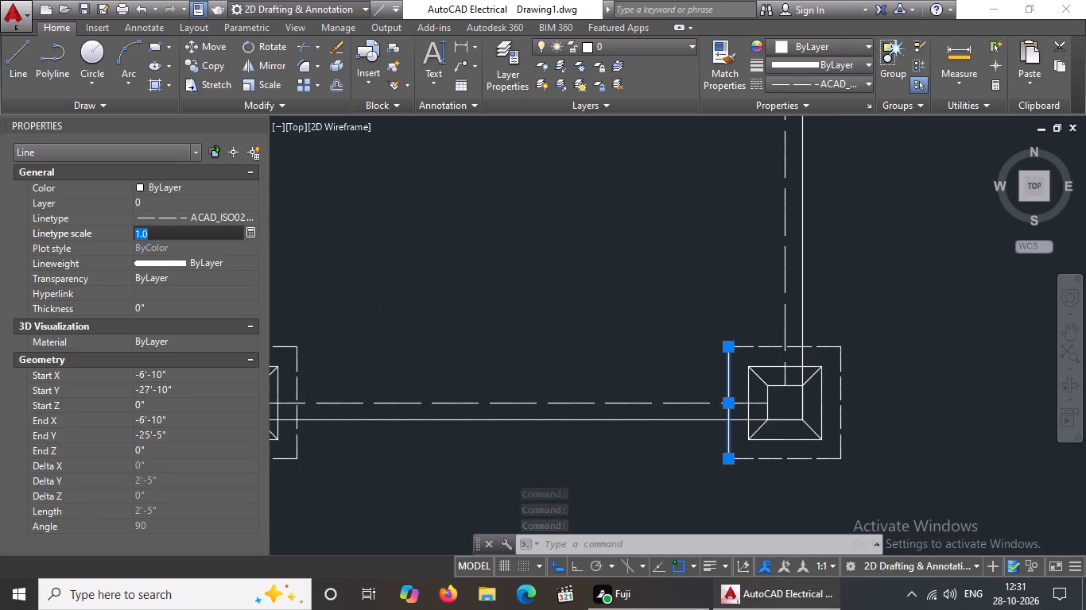
{"action": "key", "text": "BackSpace"}
{"action": "key", "text": "BackSpace"}
{"action": "type", "text": "0.5"}
{"action": "key", "text": "Return"}
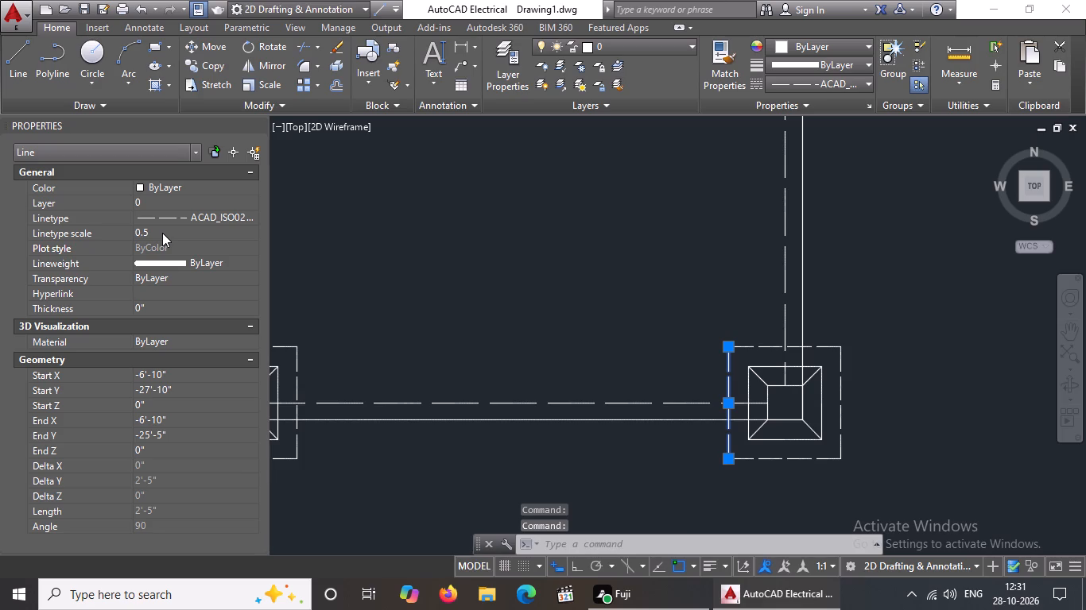
Deselect the footing edge and close the Properties palette.
{"action": "scroll", "coordinate": [162, 233], "scroll_direction": "up", "scroll_amount": 1}
{"action": "key", "text": "Escape"}
{"action": "scroll", "coordinate": [525, 479], "scroll_direction": "down", "scroll_amount": 1}
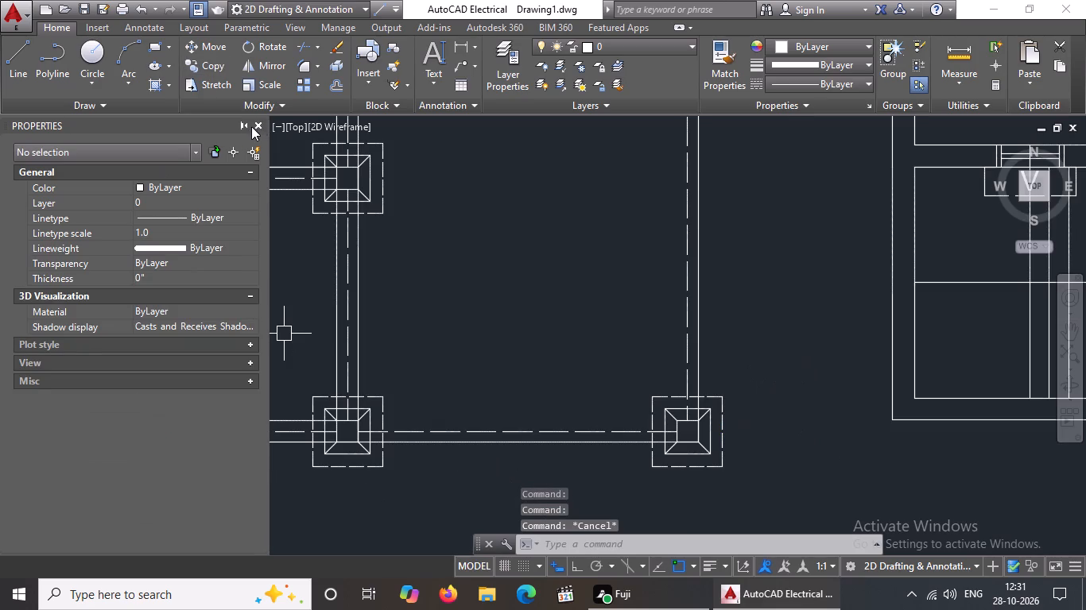
{"action": "left_click", "coordinate": [258, 123]}
Colour the upper-left diagonal of the footing plan's top-left footing Green.
{"action": "scroll", "coordinate": [308, 340], "scroll_direction": "down", "scroll_amount": 2}
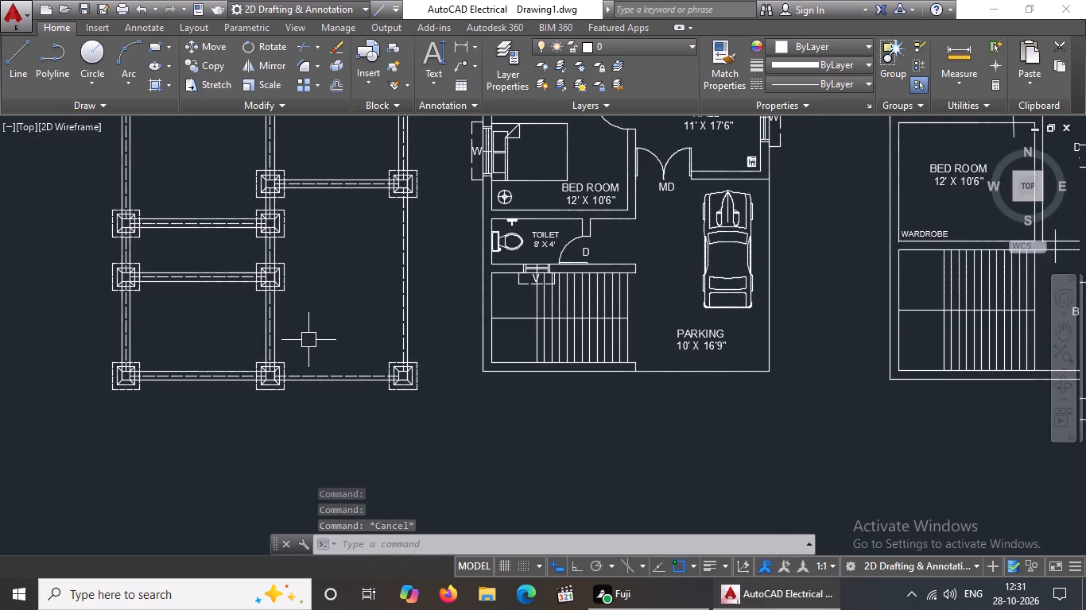
{"action": "middle_click_drag", "start_coordinate": [308, 339], "coordinate": [316, 359]}
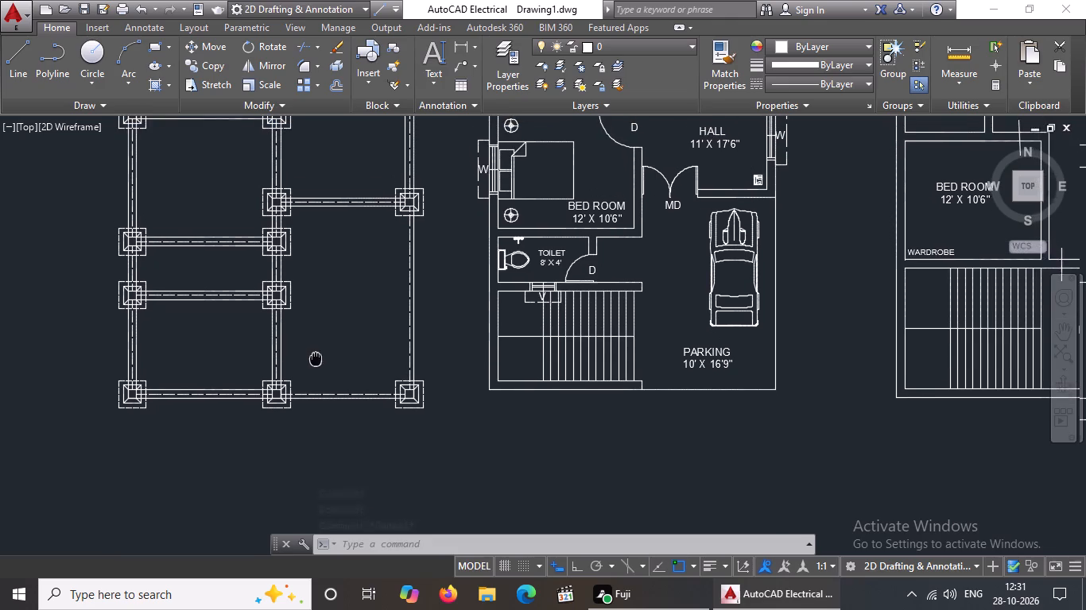
{"action": "middle_click_drag", "start_coordinate": [316, 359], "coordinate": [400, 566]}
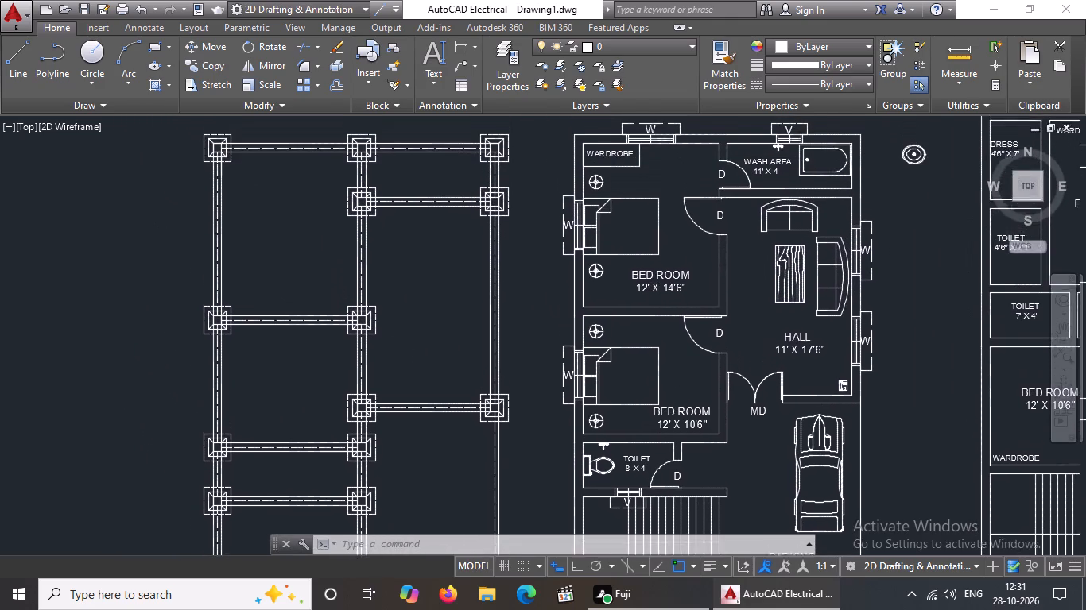
{"action": "middle_click_drag", "start_coordinate": [400, 566], "coordinate": [400, 585]}
{"action": "scroll", "coordinate": [312, 181], "scroll_direction": "up", "scroll_amount": 2}
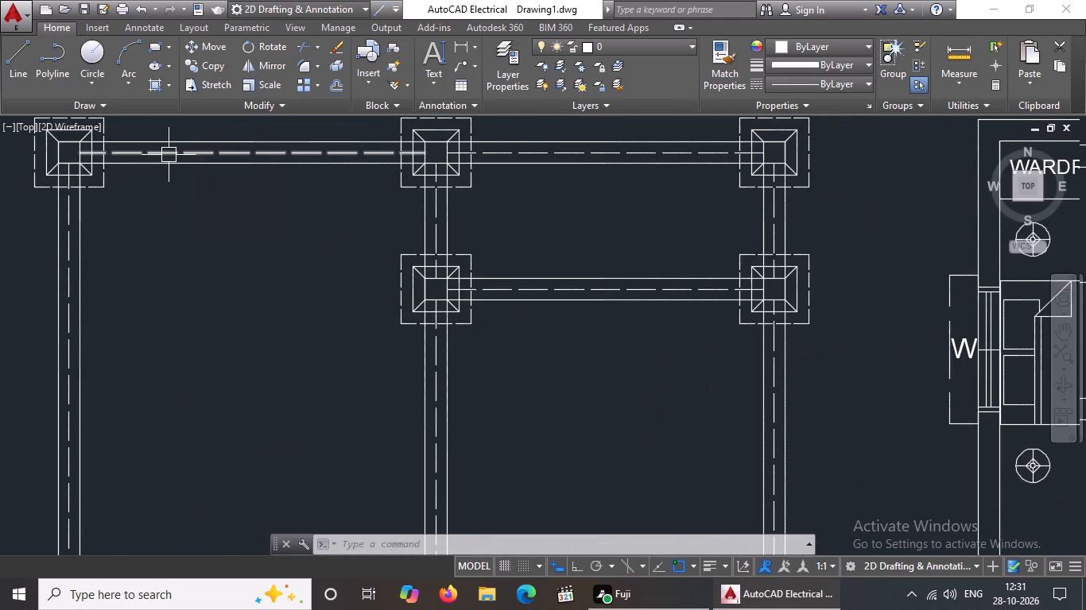
{"action": "scroll", "coordinate": [166, 155], "scroll_direction": "down", "scroll_amount": 1}
{"action": "scroll", "coordinate": [185, 135], "scroll_direction": "up", "scroll_amount": 2}
{"action": "scroll", "coordinate": [184, 137], "scroll_direction": "down", "scroll_amount": 2}
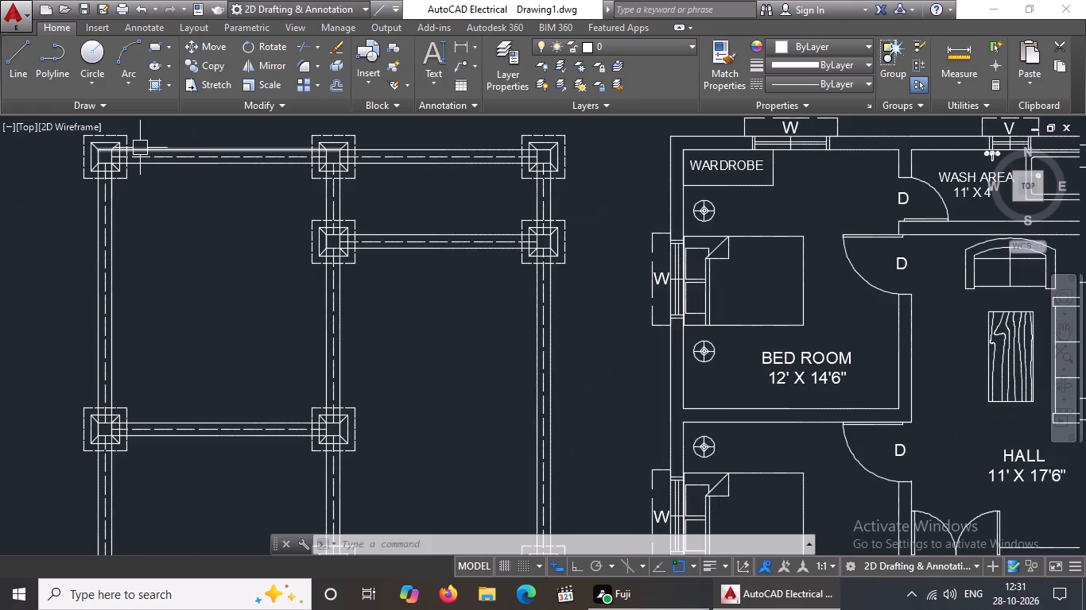
{"action": "scroll", "coordinate": [80, 141], "scroll_direction": "up", "scroll_amount": 5}
{"action": "left_click_drag", "start_coordinate": [158, 183], "coordinate": [166, 182]}
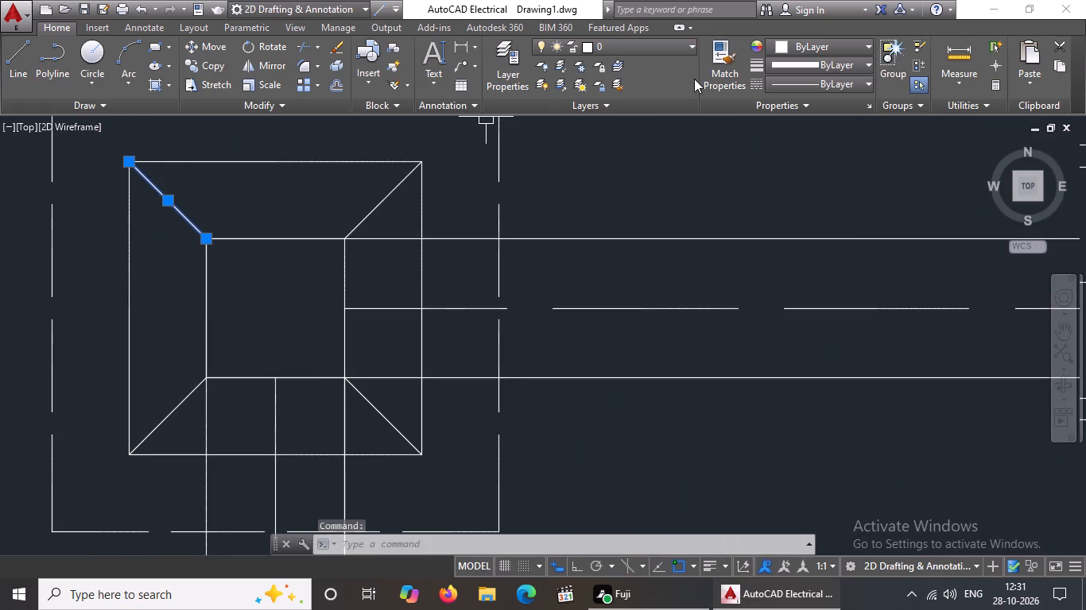
{"action": "left_click", "coordinate": [790, 50]}
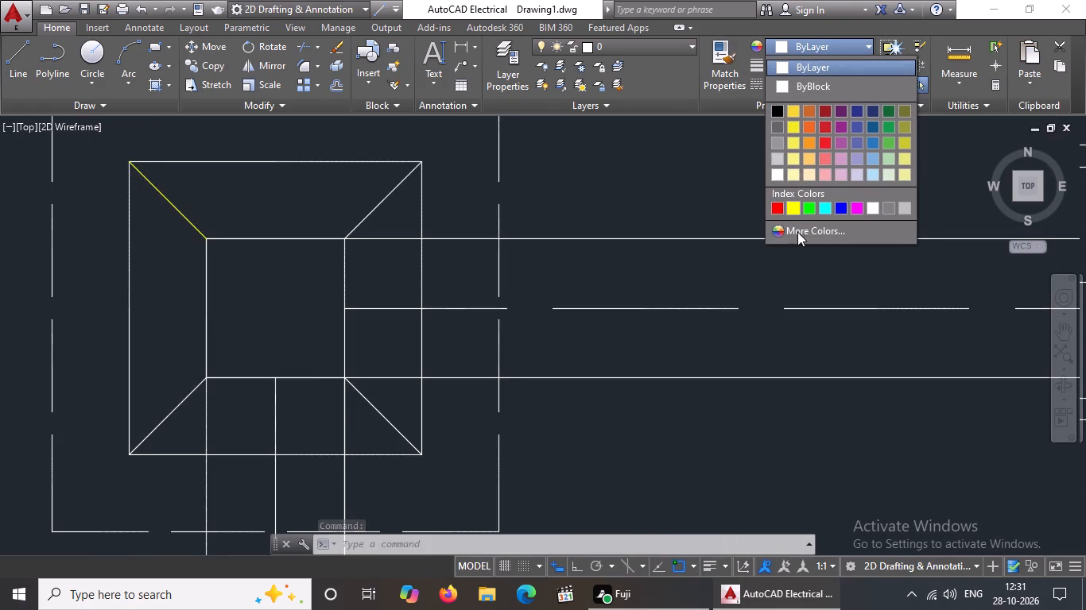
{"action": "left_click", "coordinate": [809, 208]}
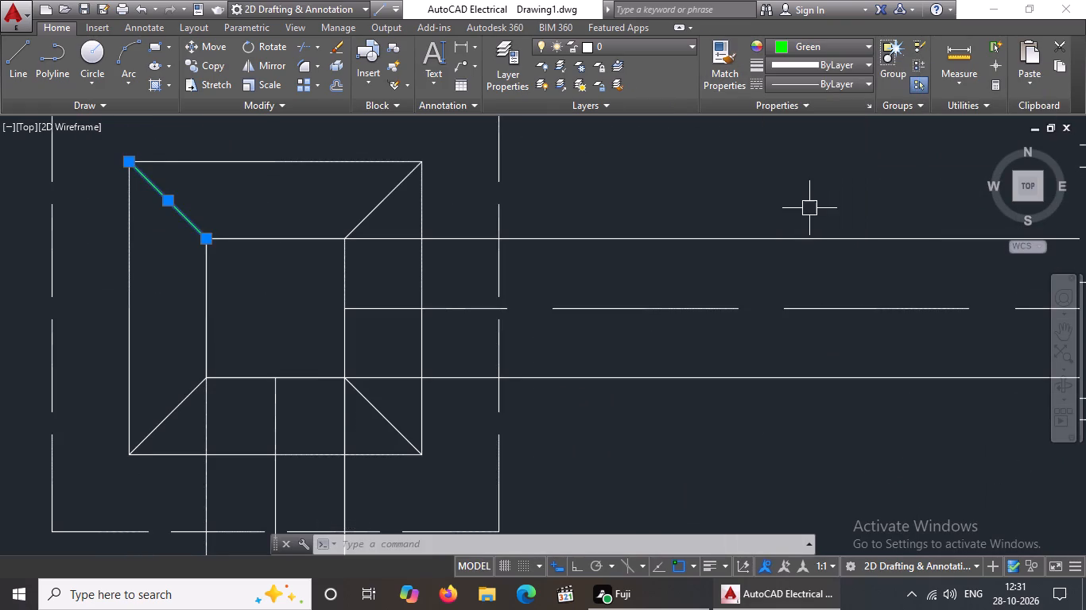
{"action": "key", "text": "Escape"}
With nothing selected, set the current object colour to Green.
{"action": "left_click", "coordinate": [791, 44]}
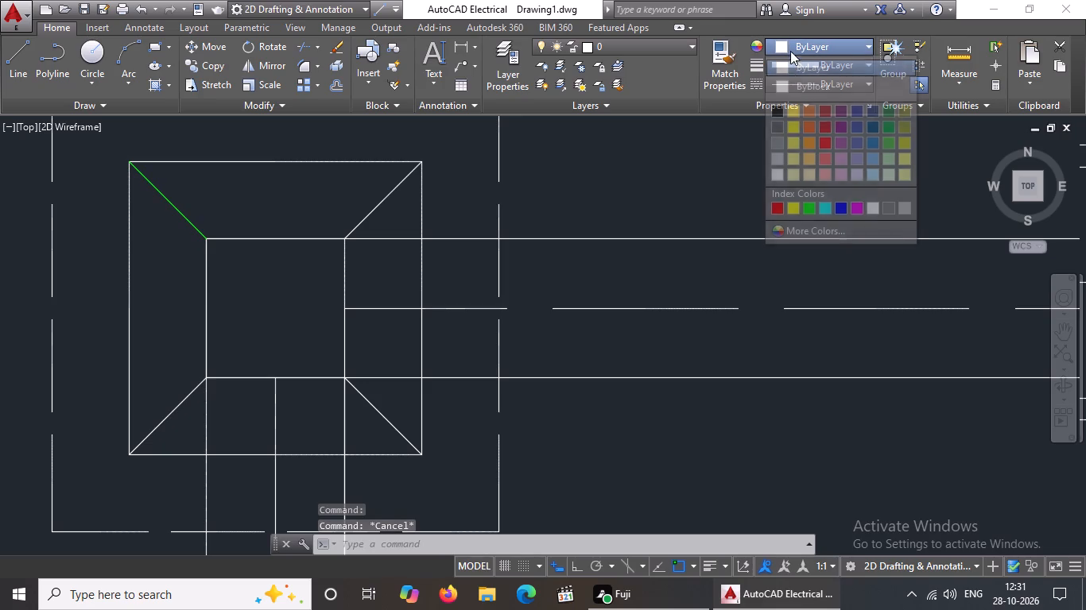
{"action": "left_click", "coordinate": [808, 203]}
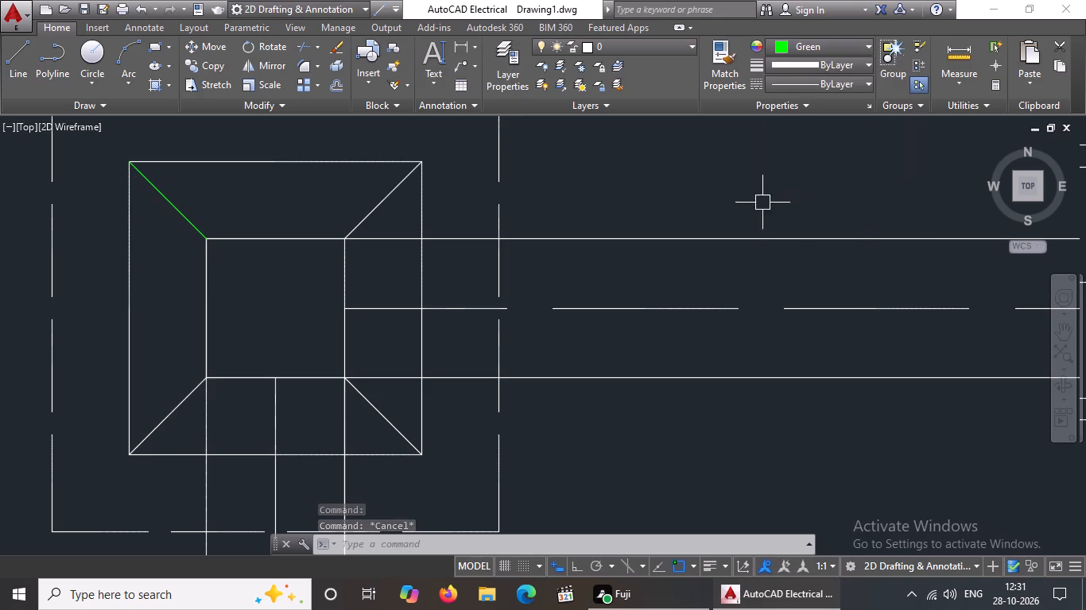
{"action": "key", "text": "Escape"}
Colour the top-left footing's other three diagonals, upper-right, lower-right and lower-left, Green.
{"action": "left_click_drag", "start_coordinate": [374, 202], "coordinate": [382, 195]}
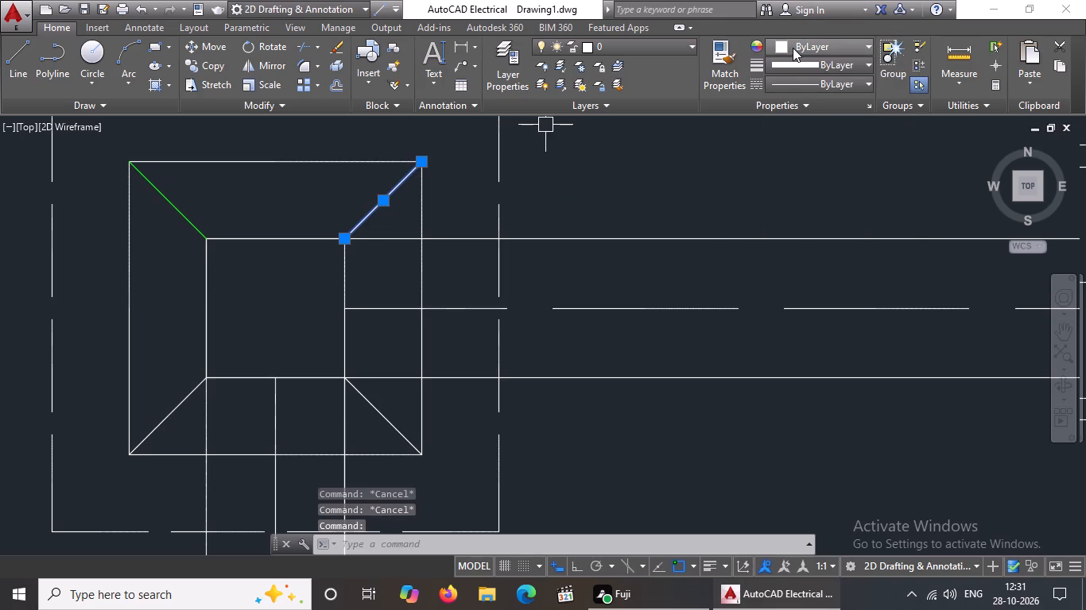
{"action": "left_click", "coordinate": [793, 48]}
{"action": "left_click", "coordinate": [809, 209]}
{"action": "key", "text": "Escape"}
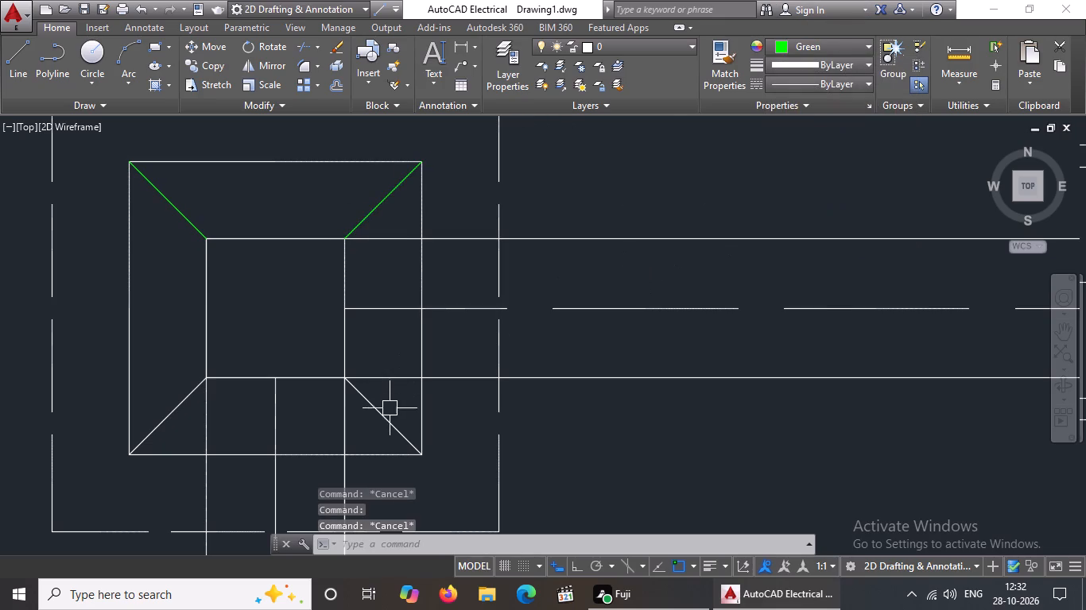
{"action": "left_click_drag", "start_coordinate": [388, 413], "coordinate": [394, 394]}
{"action": "left_click", "coordinate": [813, 43]}
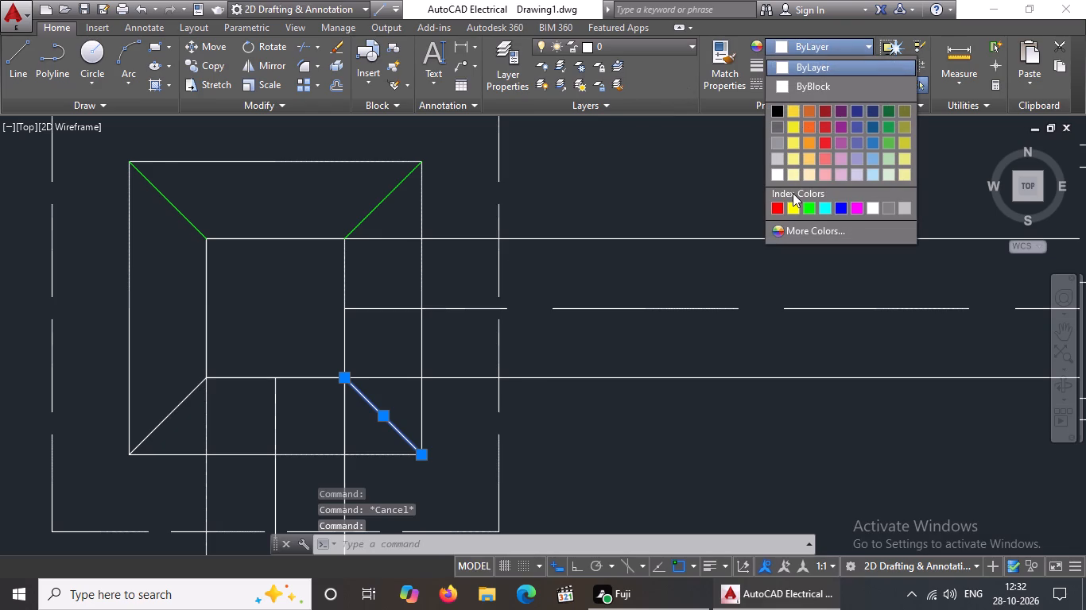
{"action": "left_click", "coordinate": [813, 210]}
{"action": "key", "text": "Escape"}
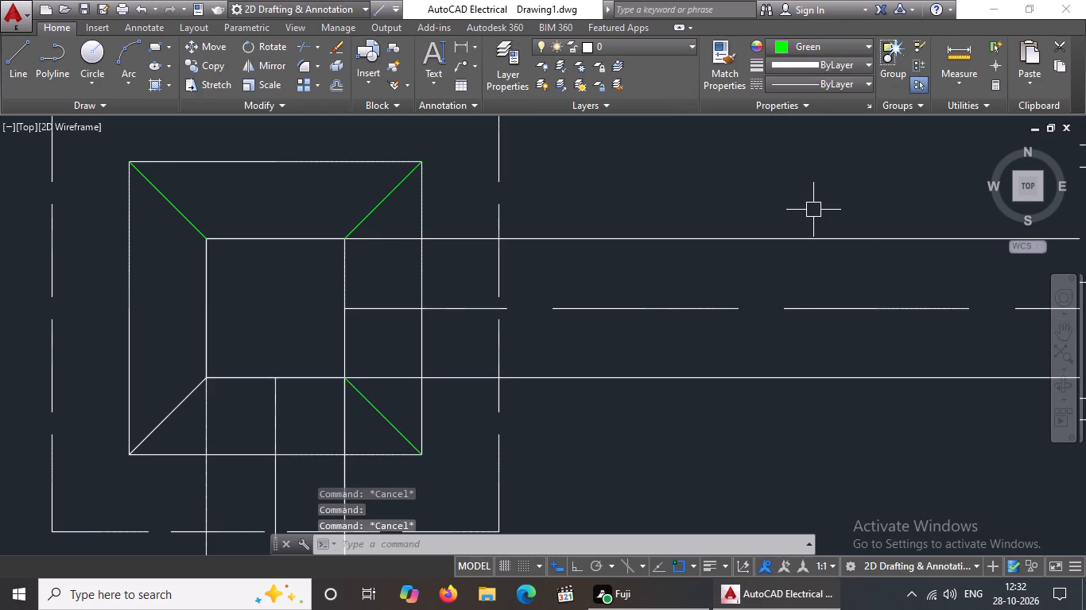
{"action": "left_click_drag", "start_coordinate": [174, 413], "coordinate": [181, 407]}
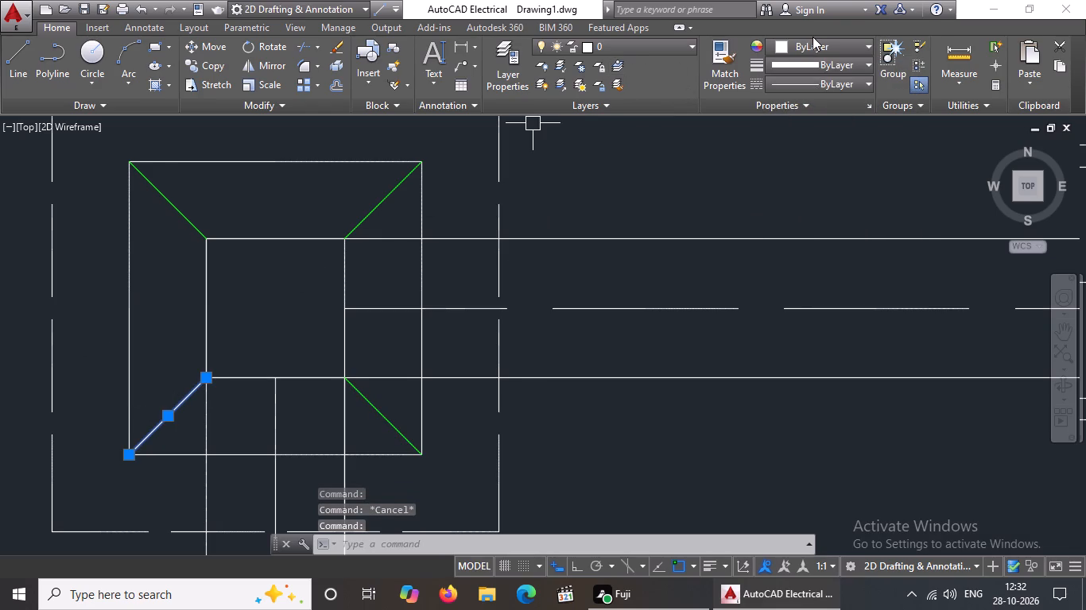
{"action": "left_click", "coordinate": [814, 37]}
{"action": "left_click", "coordinate": [831, 47]}
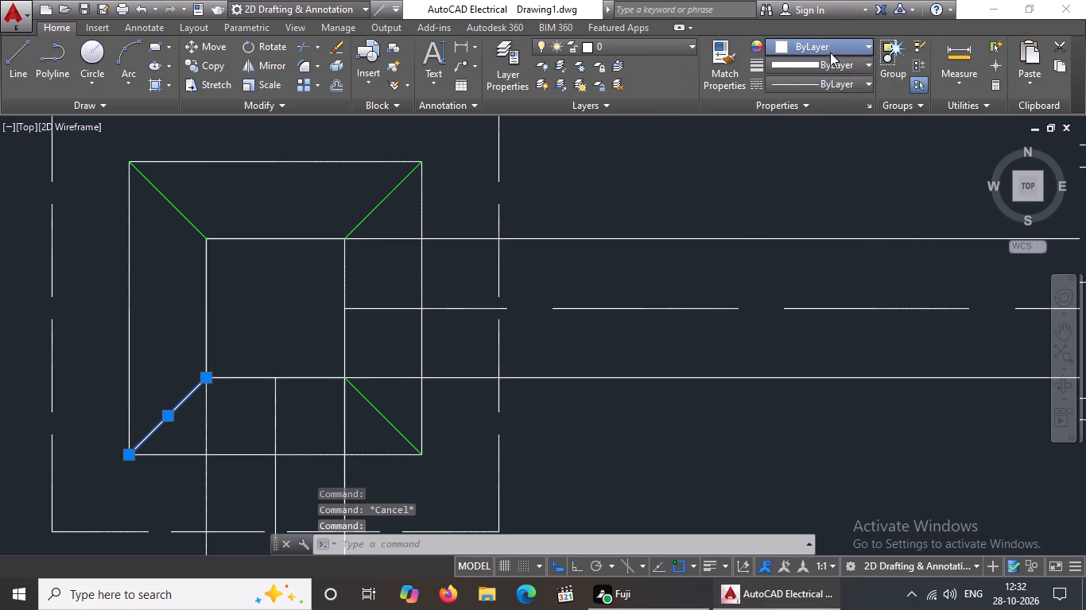
{"action": "left_click", "coordinate": [809, 209]}
{"action": "key", "text": "Escape"}
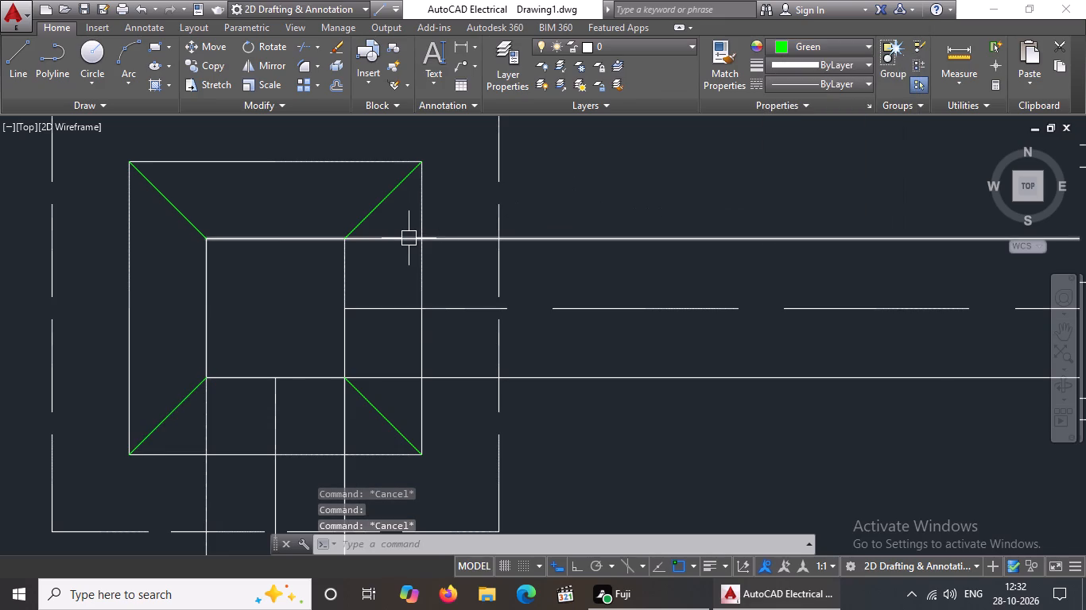
Colour the innermost square of the top-left footing Yellow.
{"action": "scroll", "coordinate": [409, 238], "scroll_direction": "down", "scroll_amount": 1}
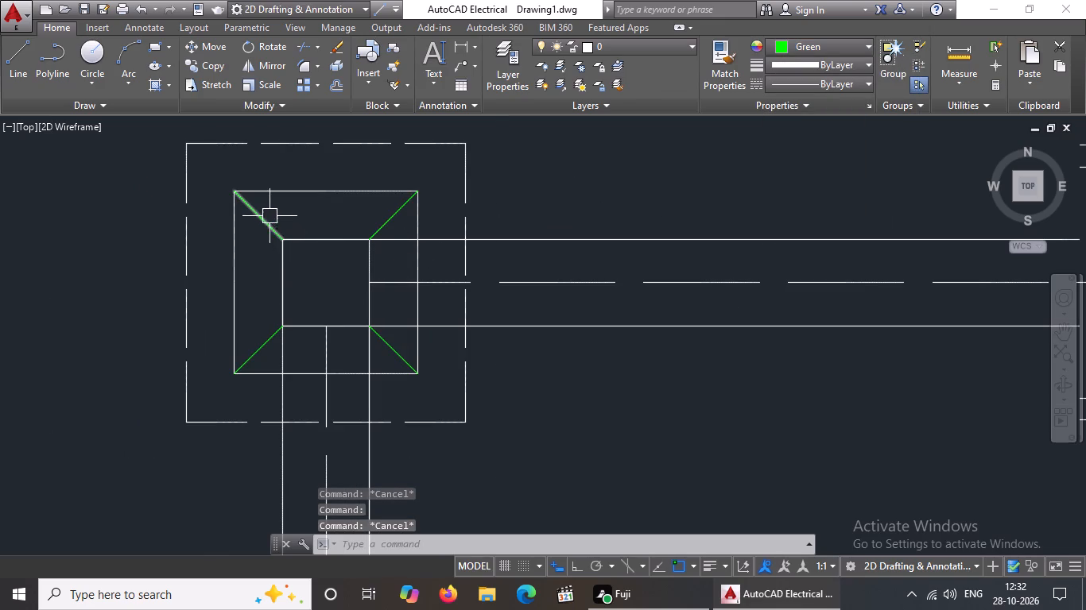
{"action": "left_click", "coordinate": [273, 209]}
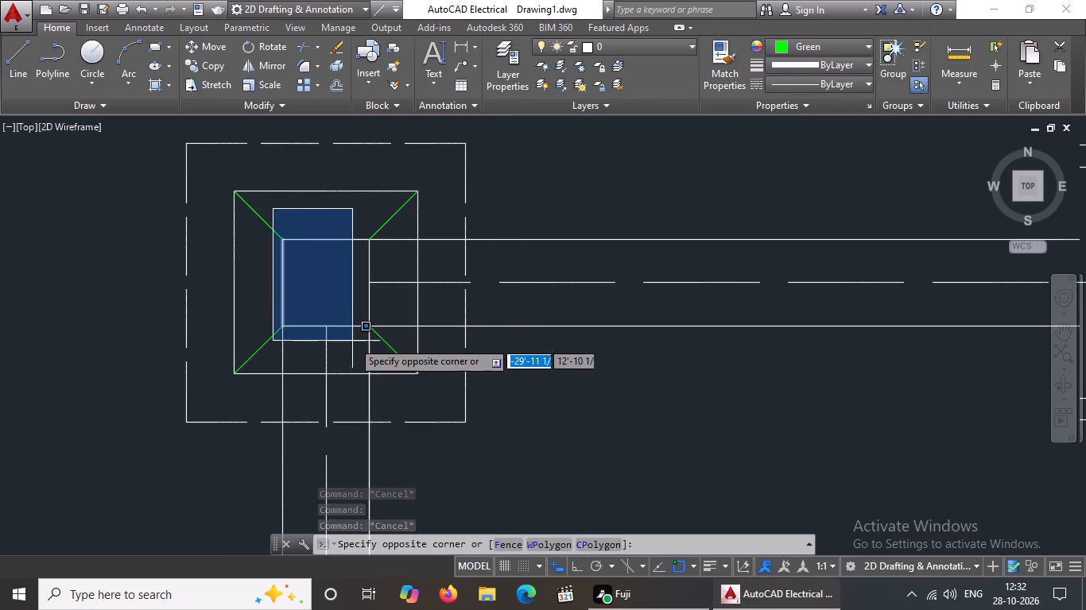
{"action": "left_click", "coordinate": [380, 338]}
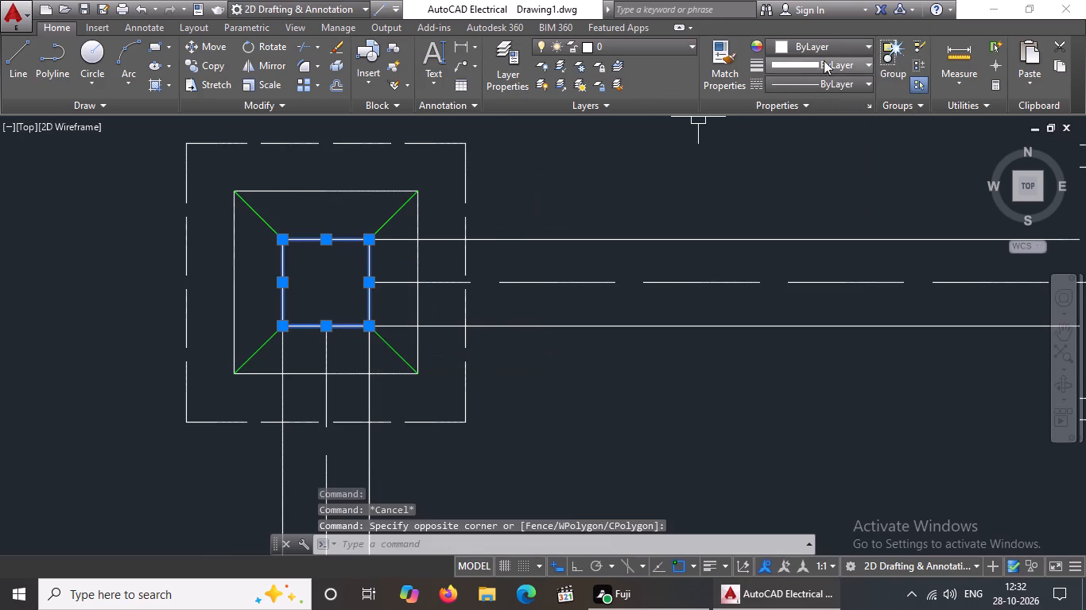
{"action": "left_click", "coordinate": [826, 51]}
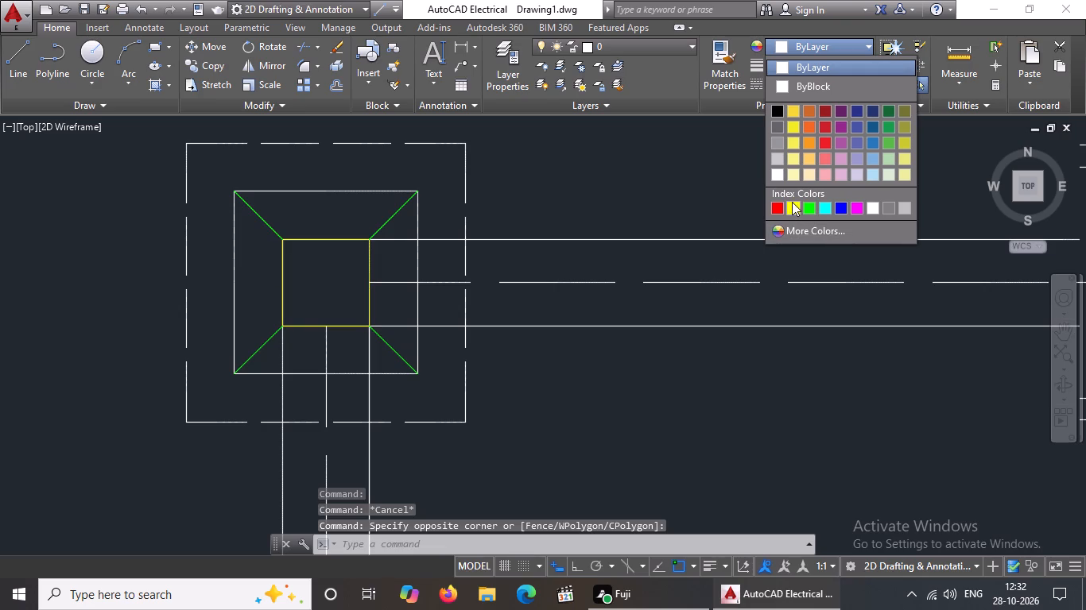
{"action": "left_click", "coordinate": [791, 211]}
{"action": "key", "text": "Escape"}
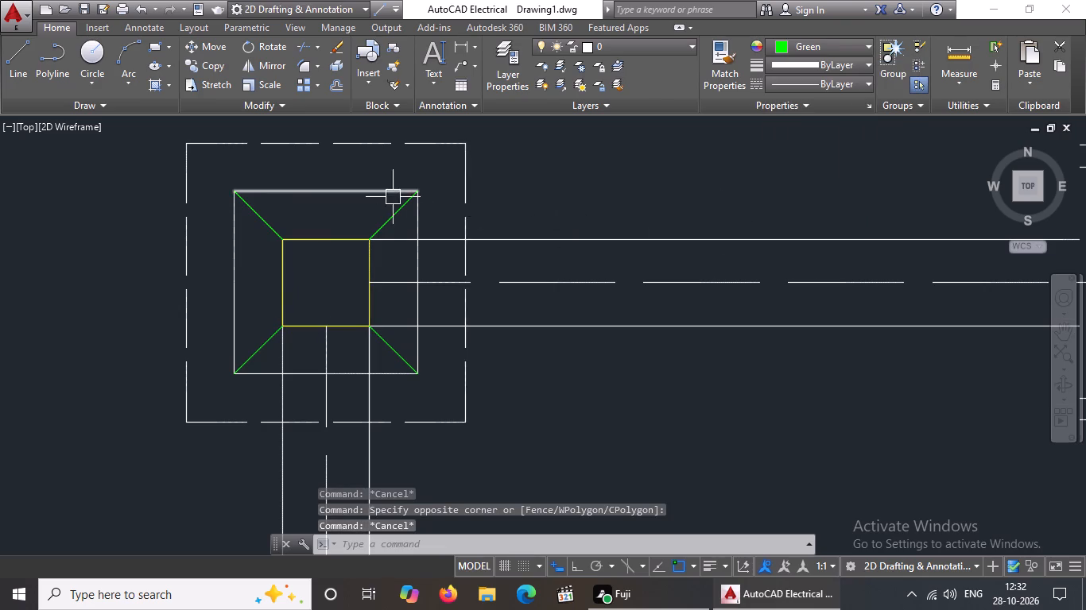
Colour the two upper diagonals of the top row's middle footing Green.
{"action": "scroll", "coordinate": [393, 197], "scroll_direction": "down", "scroll_amount": 3}
{"action": "scroll", "coordinate": [906, 215], "scroll_direction": "up", "scroll_amount": 3}
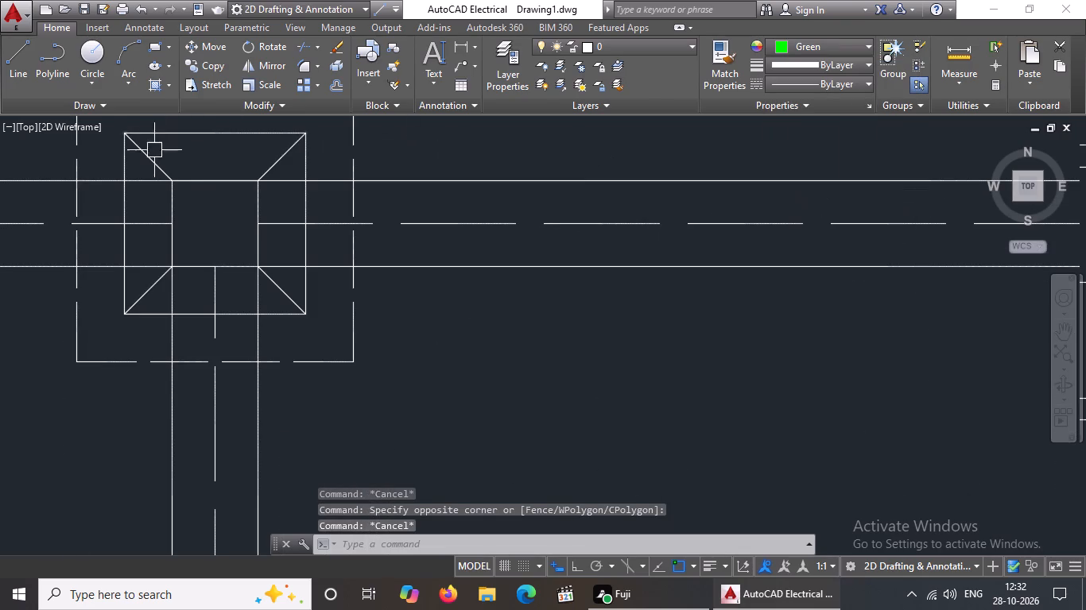
{"action": "left_click_drag", "start_coordinate": [150, 159], "coordinate": [176, 152]}
{"action": "left_click", "coordinate": [790, 48]}
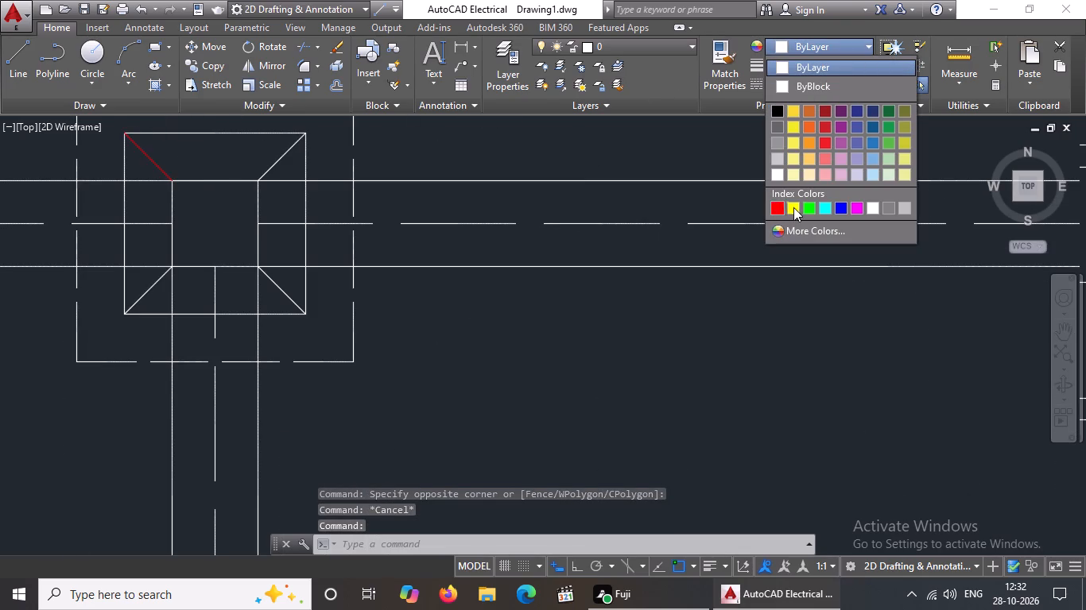
{"action": "left_click", "coordinate": [811, 210]}
{"action": "key", "text": "Escape"}
{"action": "scroll", "coordinate": [69, 145], "scroll_direction": "down", "scroll_amount": 2}
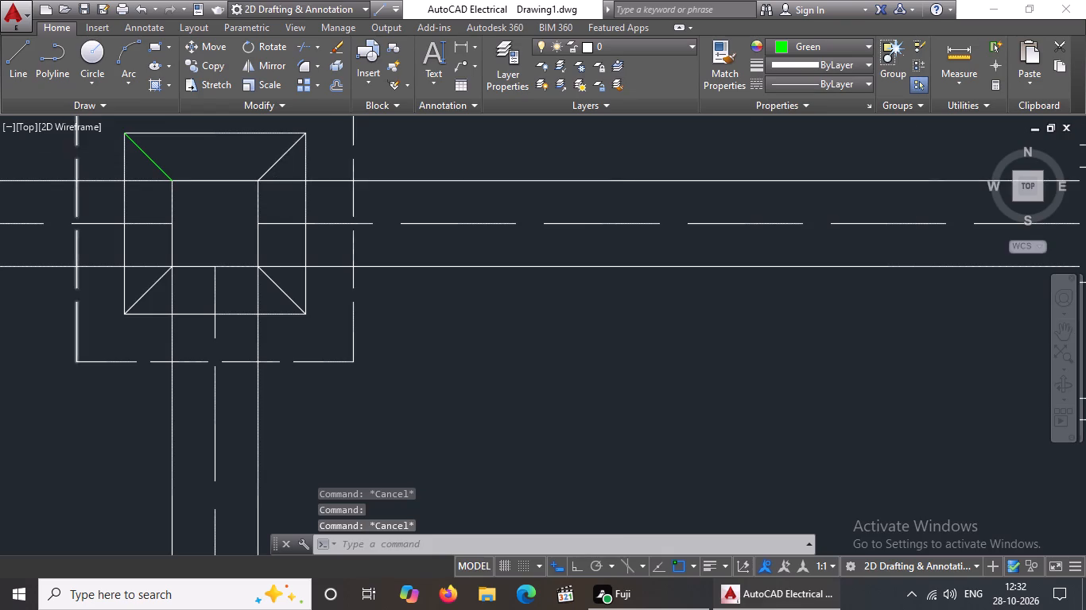
{"action": "scroll", "coordinate": [69, 145], "scroll_direction": "down", "scroll_amount": 1}
{"action": "middle_click_drag", "start_coordinate": [138, 211], "coordinate": [288, 333]}
{"action": "scroll", "coordinate": [267, 288], "scroll_direction": "up", "scroll_amount": 3}
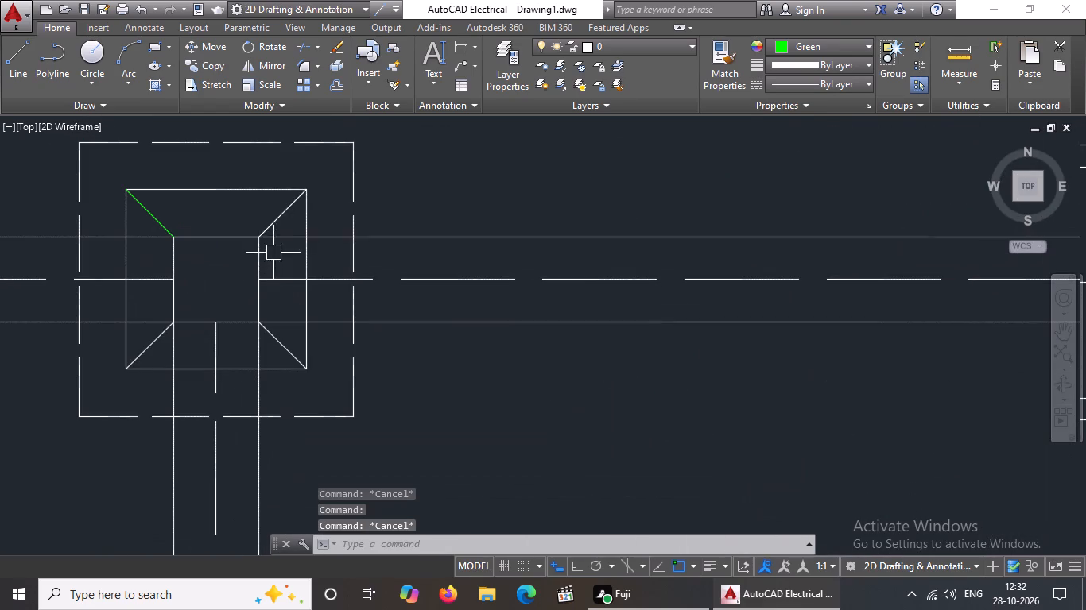
{"action": "left_click", "coordinate": [270, 212]}
{"action": "left_click_drag", "start_coordinate": [805, 43], "coordinate": [802, 60]}
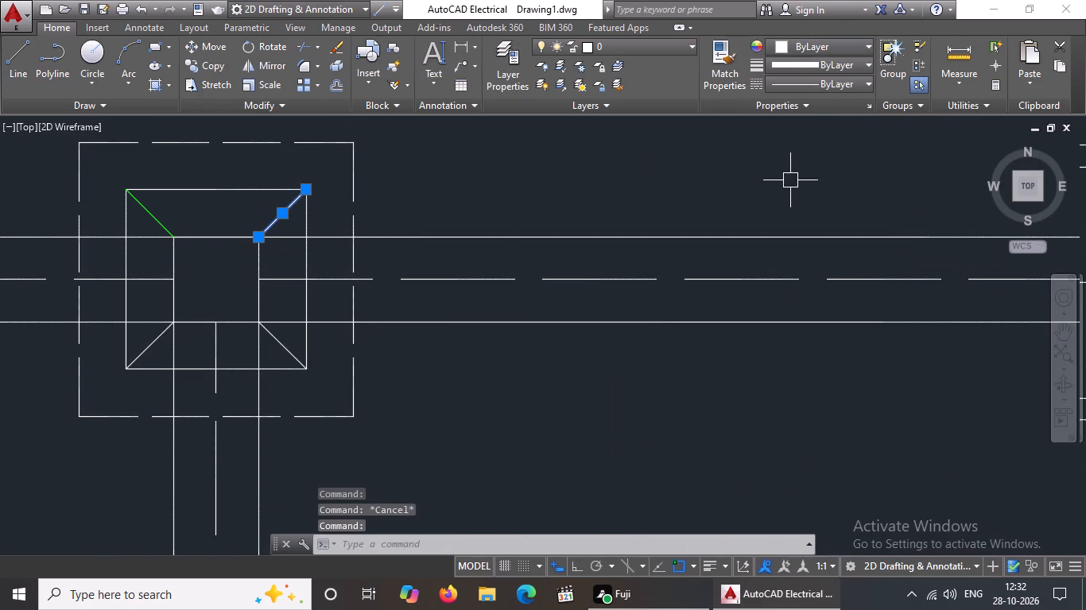
{"action": "left_click", "coordinate": [830, 50]}
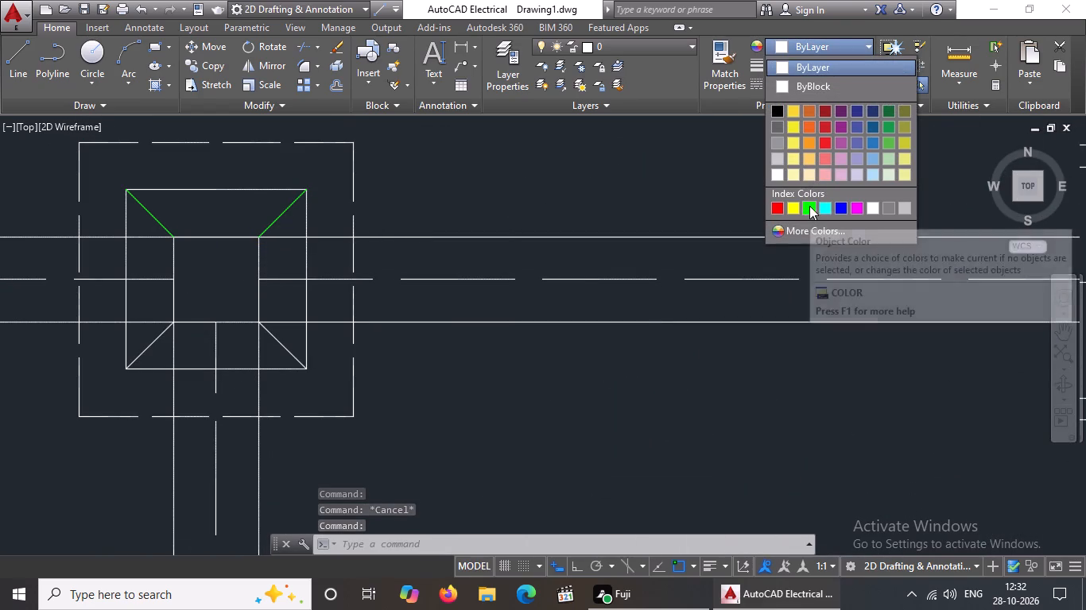
{"action": "left_click", "coordinate": [809, 205]}
{"action": "key", "text": "Escape"}
Colour the two lower diagonals of the top row's middle footing Green.
{"action": "left_click", "coordinate": [159, 334]}
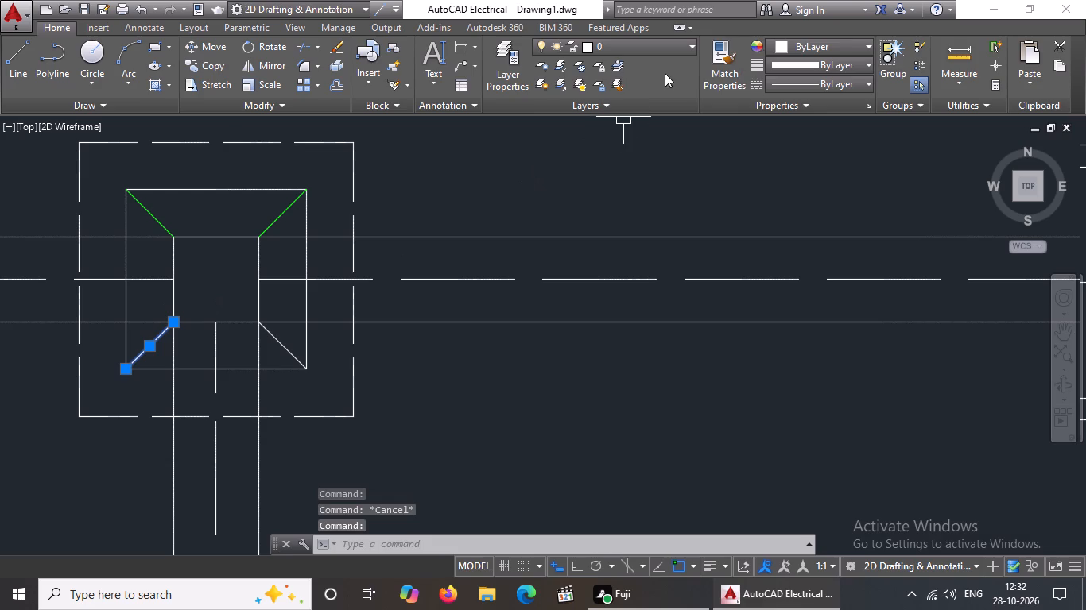
{"action": "left_click", "coordinate": [821, 45]}
{"action": "left_click", "coordinate": [808, 210]}
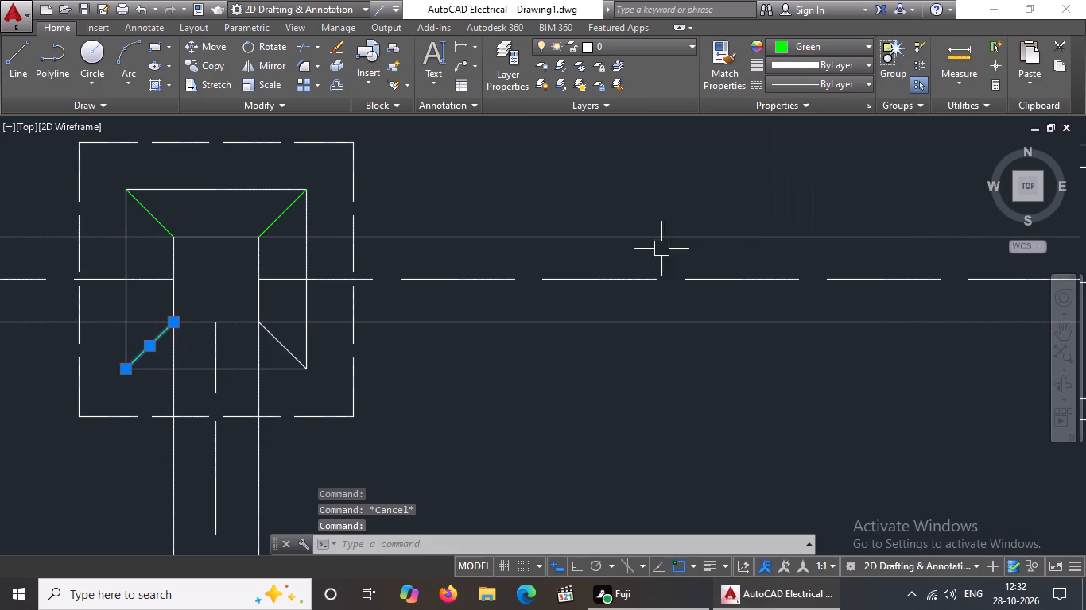
{"action": "key", "text": "Escape"}
{"action": "left_click", "coordinate": [273, 343]}
{"action": "left_click", "coordinate": [802, 49]}
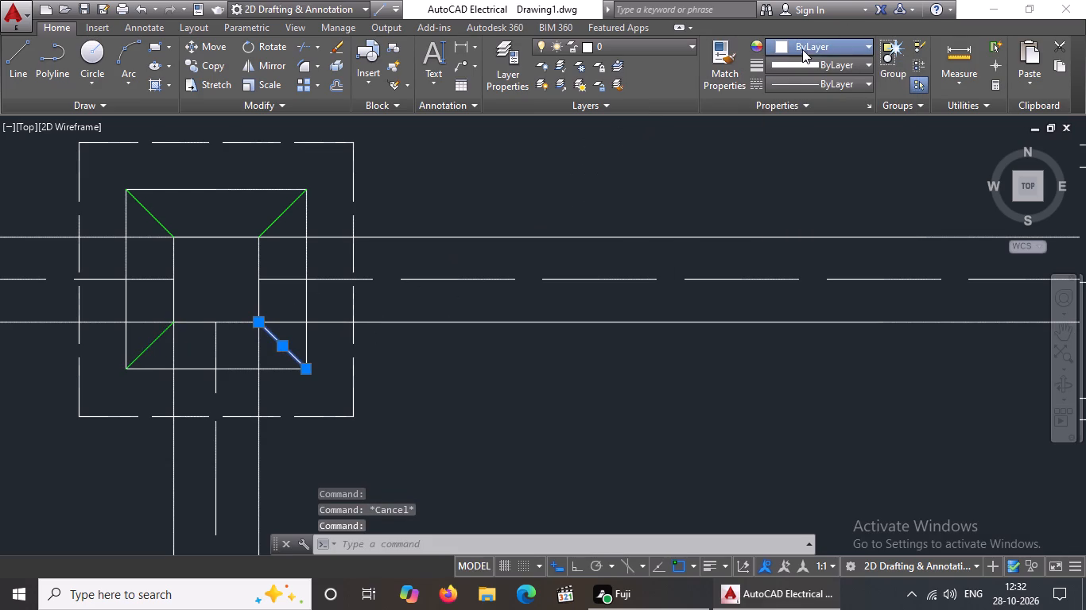
{"action": "left_click", "coordinate": [809, 209]}
{"action": "key", "text": "Escape"}
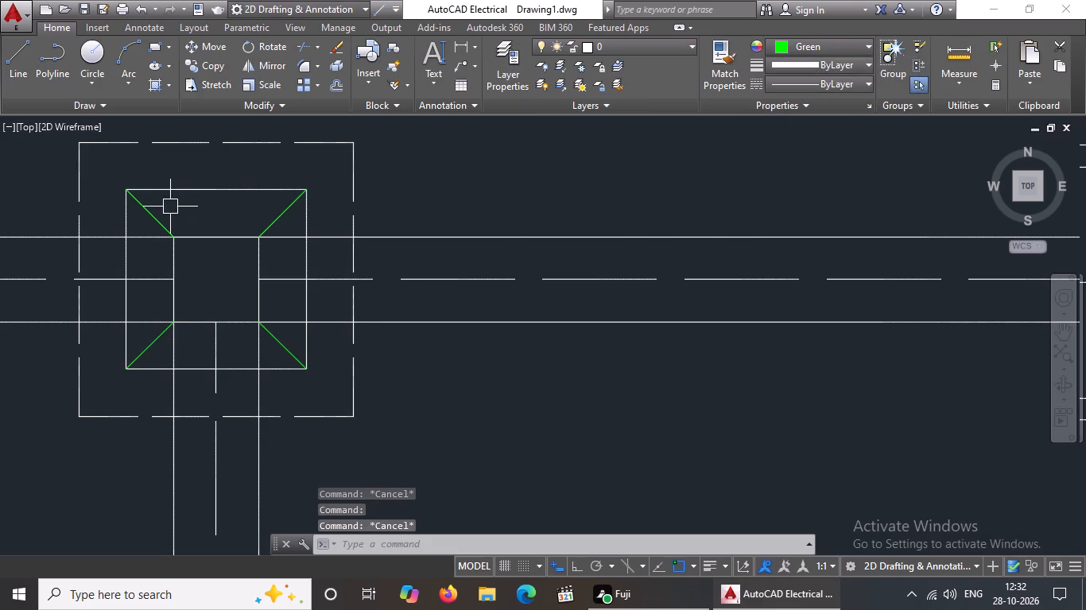
Colour the innermost square of the top row's middle footing Yellow.
{"action": "left_click", "coordinate": [156, 203]}
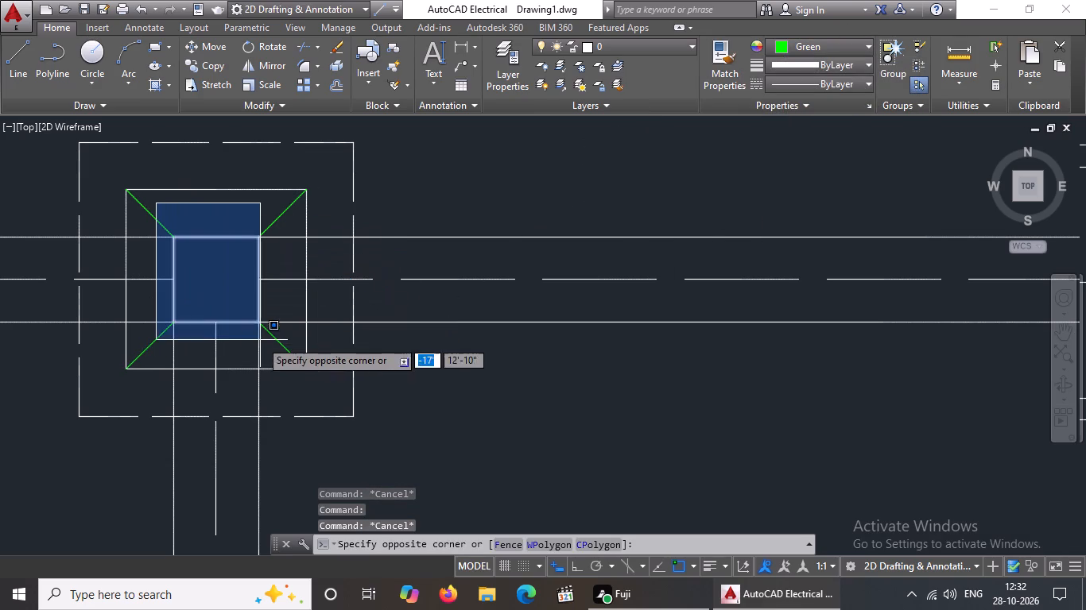
{"action": "left_click", "coordinate": [278, 339]}
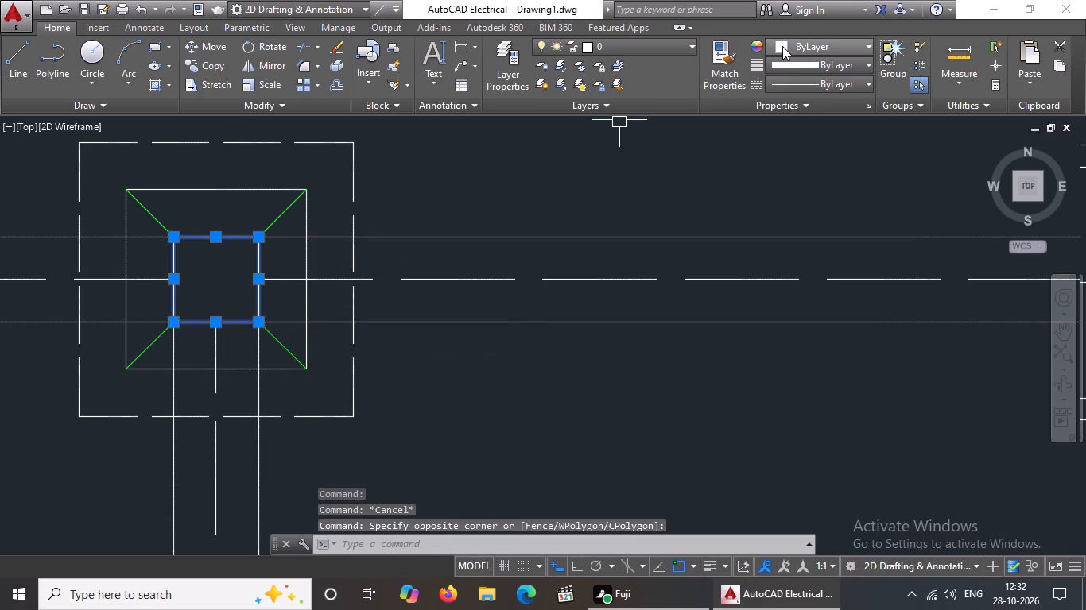
{"action": "left_click", "coordinate": [782, 45]}
{"action": "left_click", "coordinate": [790, 206]}
{"action": "key", "text": "Escape"}
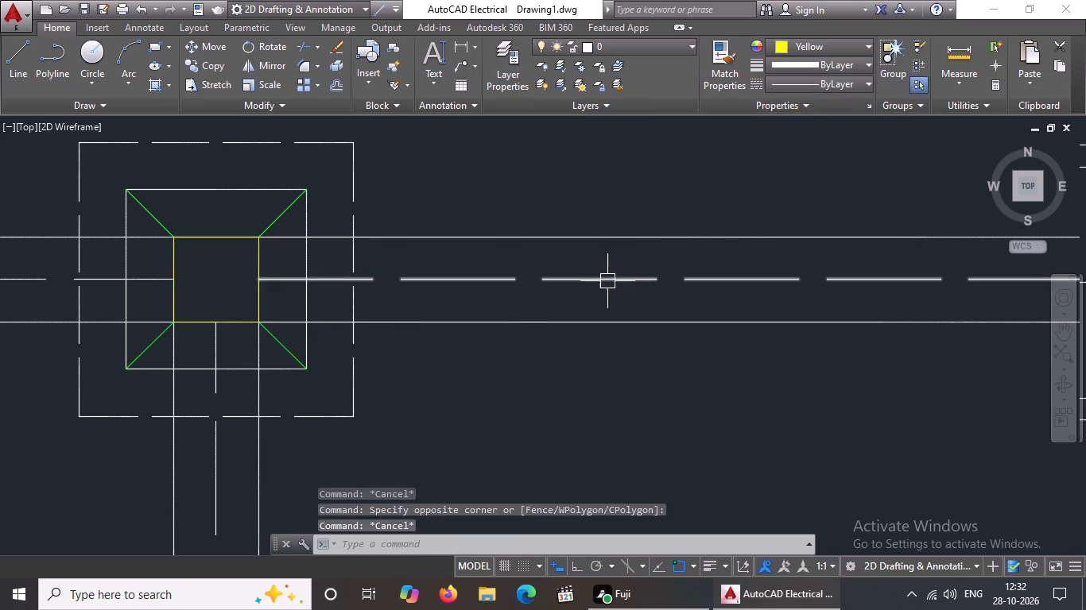
Colour the innermost square of the top-right footing Yellow.
{"action": "scroll", "coordinate": [556, 257], "scroll_direction": "down", "scroll_amount": 4}
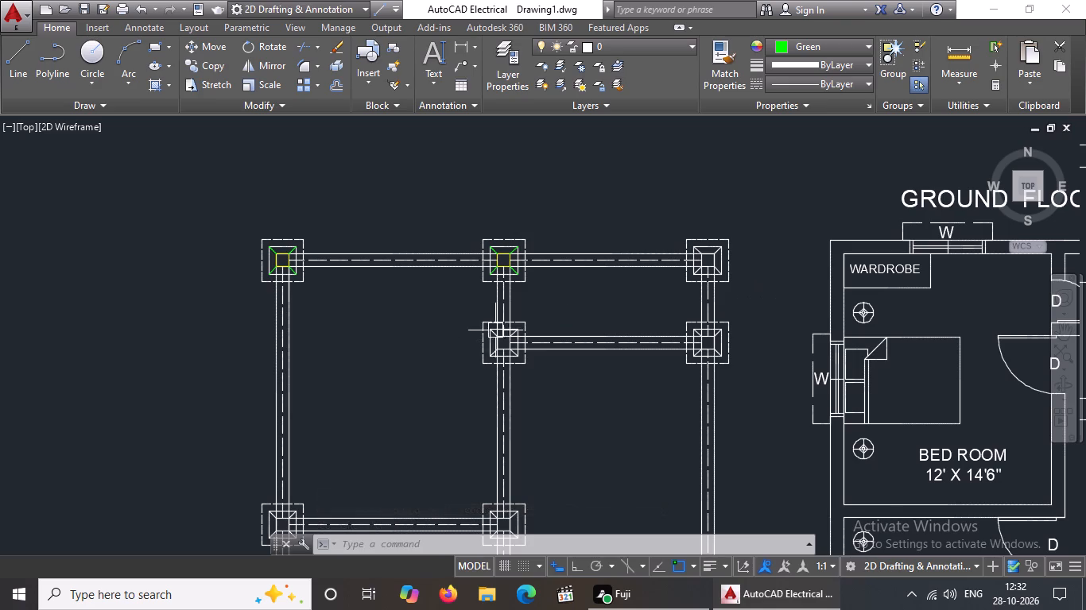
{"action": "scroll", "coordinate": [725, 226], "scroll_direction": "up", "scroll_amount": 2}
{"action": "scroll", "coordinate": [688, 317], "scroll_direction": "up", "scroll_amount": 2}
{"action": "left_click_drag", "start_coordinate": [609, 234], "coordinate": [604, 257]}
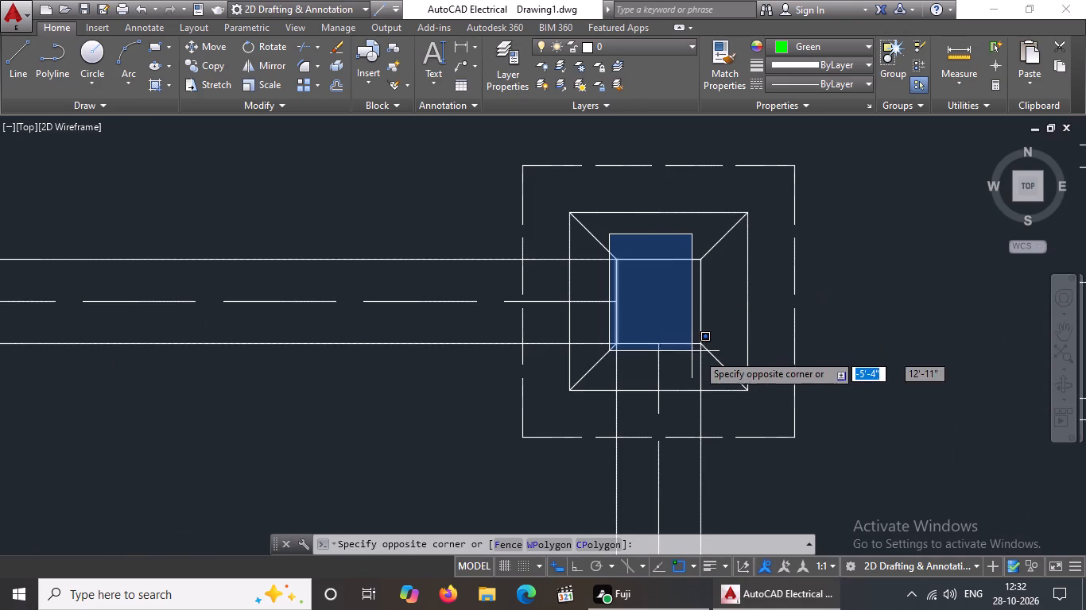
{"action": "left_click", "coordinate": [709, 361]}
{"action": "left_click", "coordinate": [832, 47]}
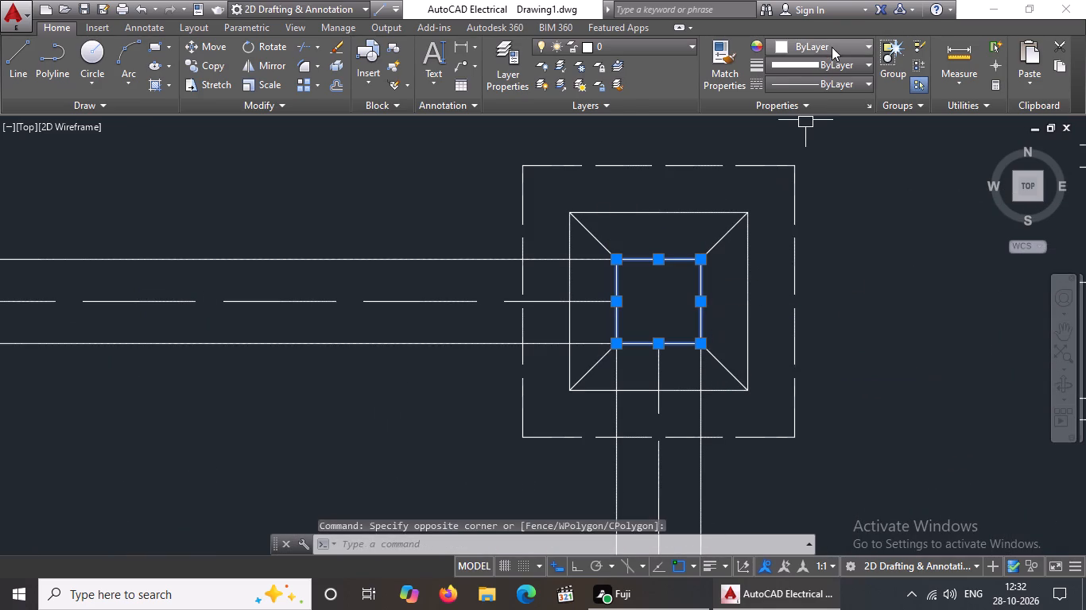
{"action": "left_click", "coordinate": [792, 202]}
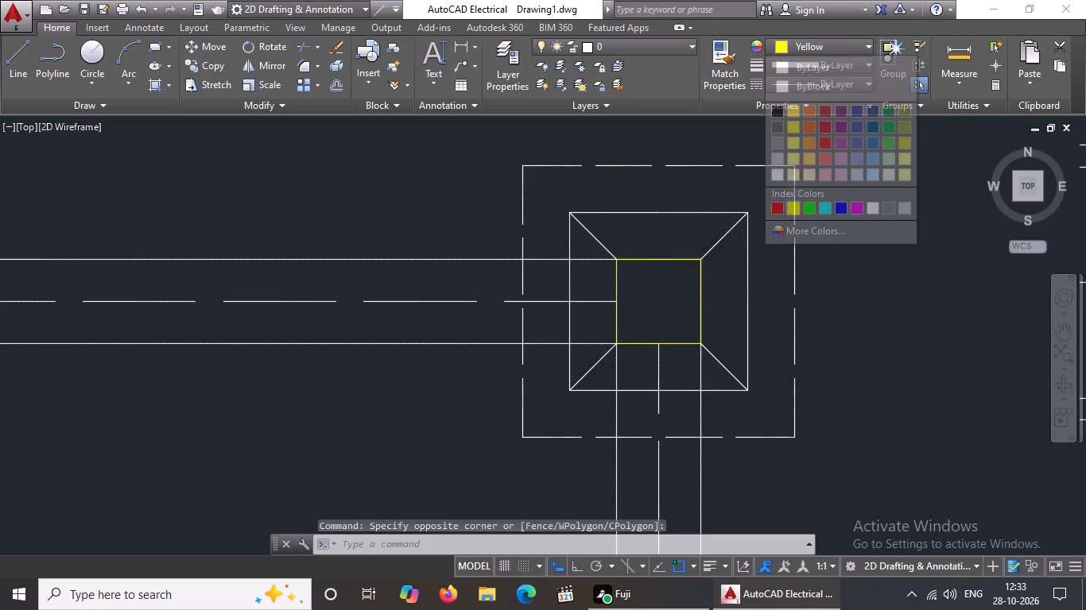
{"action": "key", "text": "Escape"}
Colour the two upper diagonals of the top-right footing Green.
{"action": "left_click_drag", "start_coordinate": [596, 241], "coordinate": [616, 234]}
{"action": "left_click", "coordinate": [820, 47]}
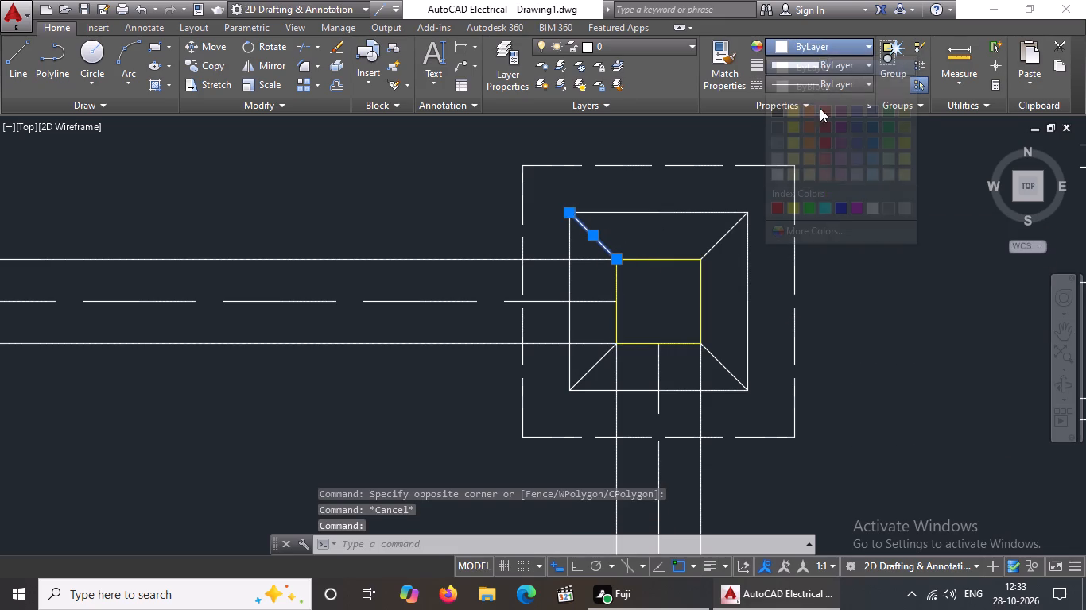
{"action": "left_click", "coordinate": [805, 202]}
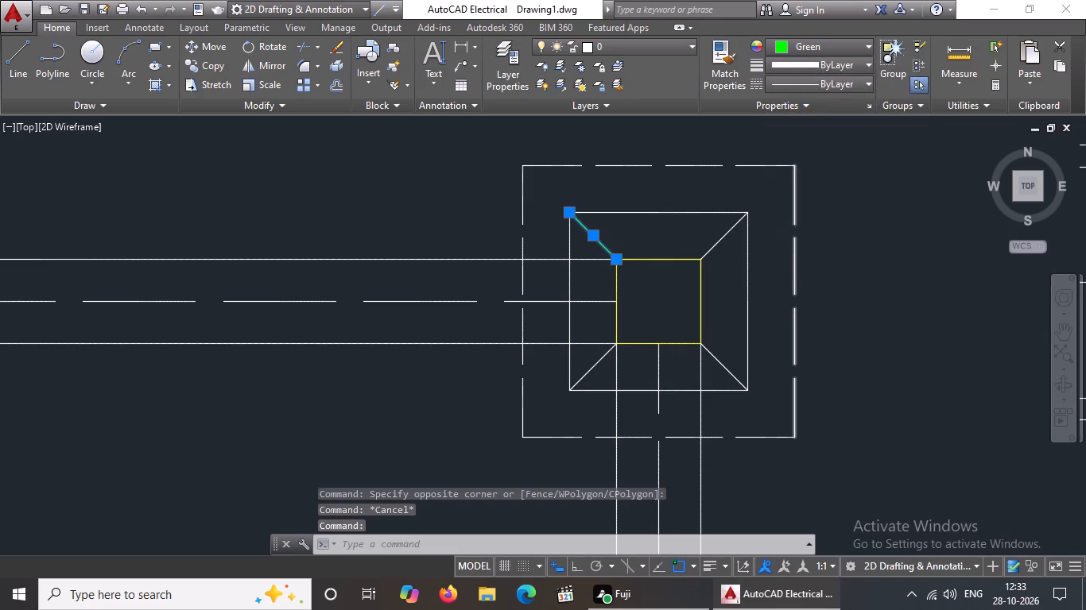
{"action": "key", "text": "Escape"}
{"action": "scroll", "coordinate": [794, 278], "scroll_direction": "down", "scroll_amount": 2}
{"action": "scroll", "coordinate": [763, 264], "scroll_direction": "up", "scroll_amount": 2}
{"action": "left_click", "coordinate": [763, 263]}
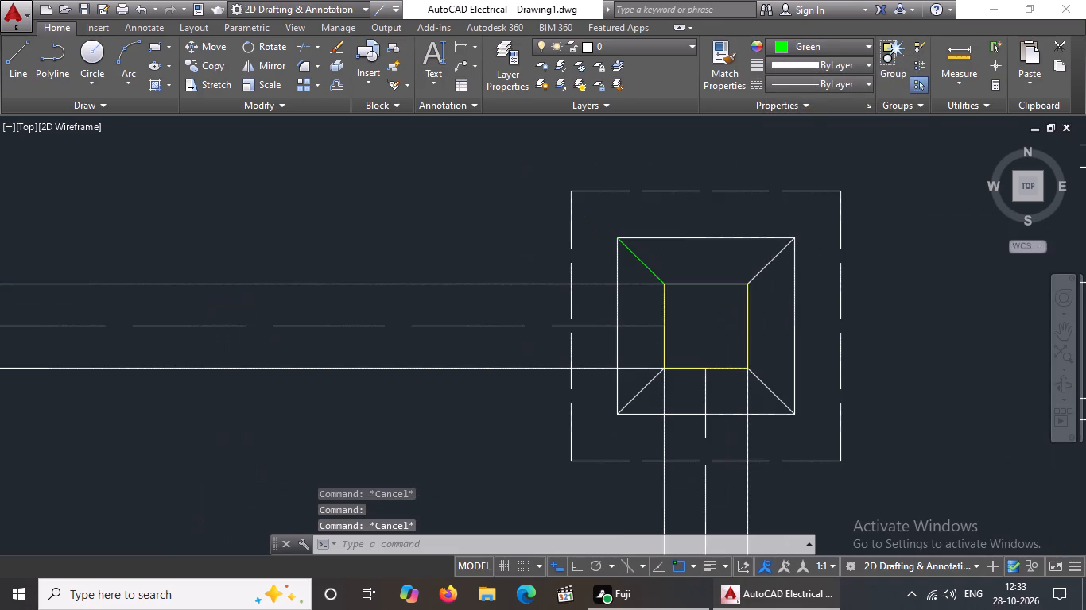
{"action": "left_click", "coordinate": [828, 48]}
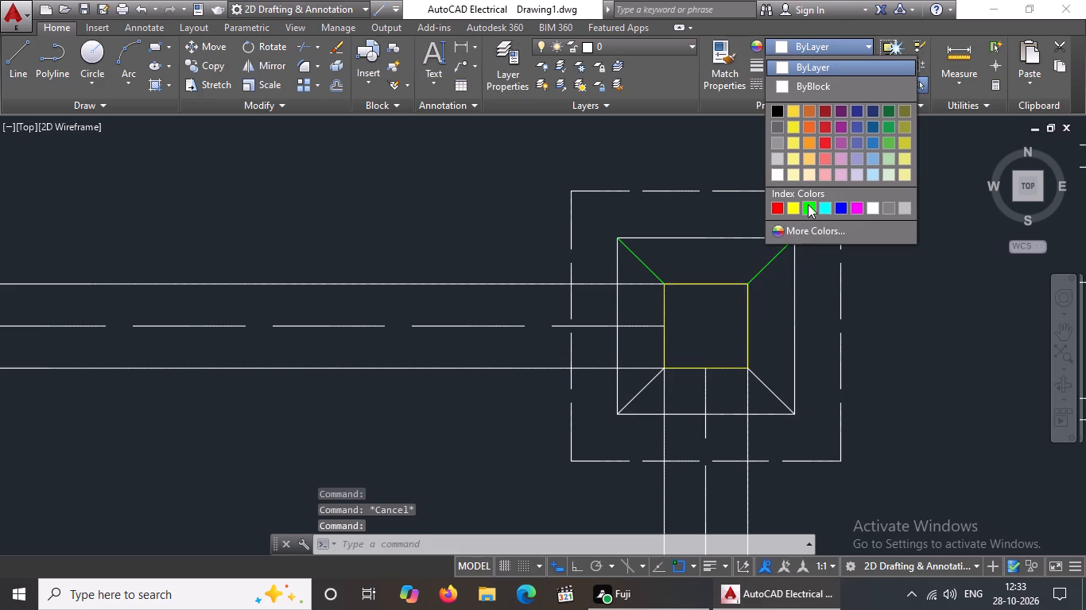
{"action": "left_click", "coordinate": [808, 203]}
{"action": "key", "text": "Escape"}
Colour the two lower diagonals of the top-right footing Green.
{"action": "left_click", "coordinate": [770, 389]}
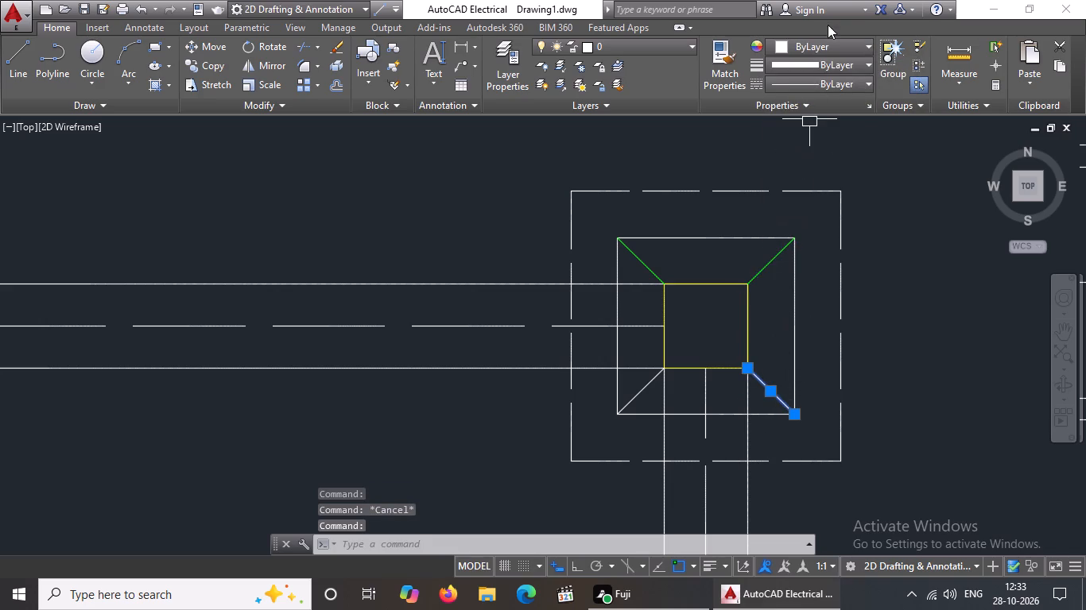
{"action": "left_click", "coordinate": [817, 44]}
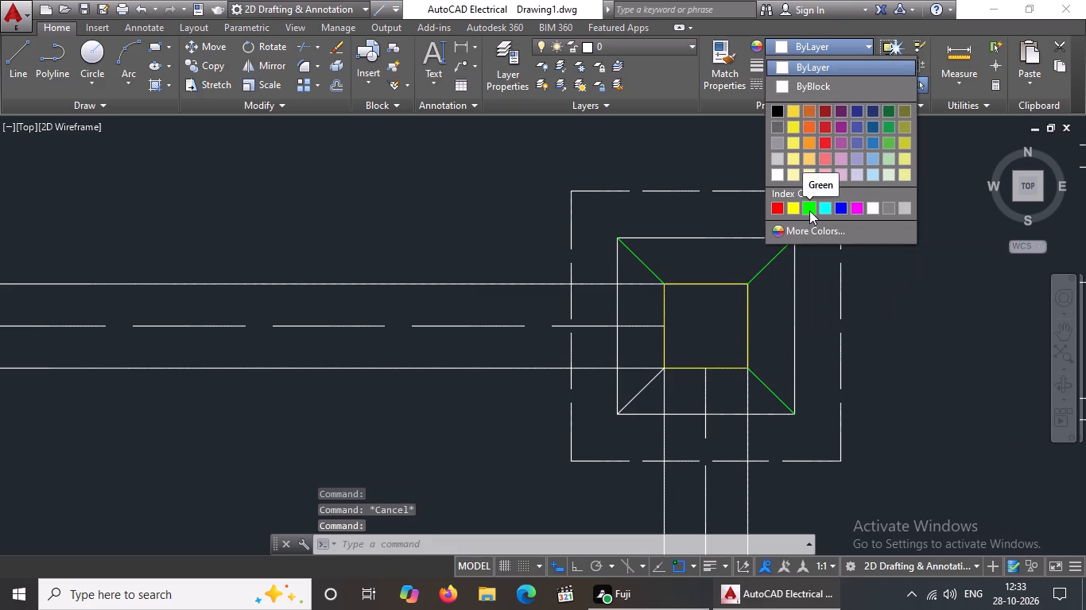
{"action": "left_click", "coordinate": [809, 210]}
{"action": "key", "text": "Escape"}
{"action": "left_click_drag", "start_coordinate": [657, 378], "coordinate": [658, 371]}
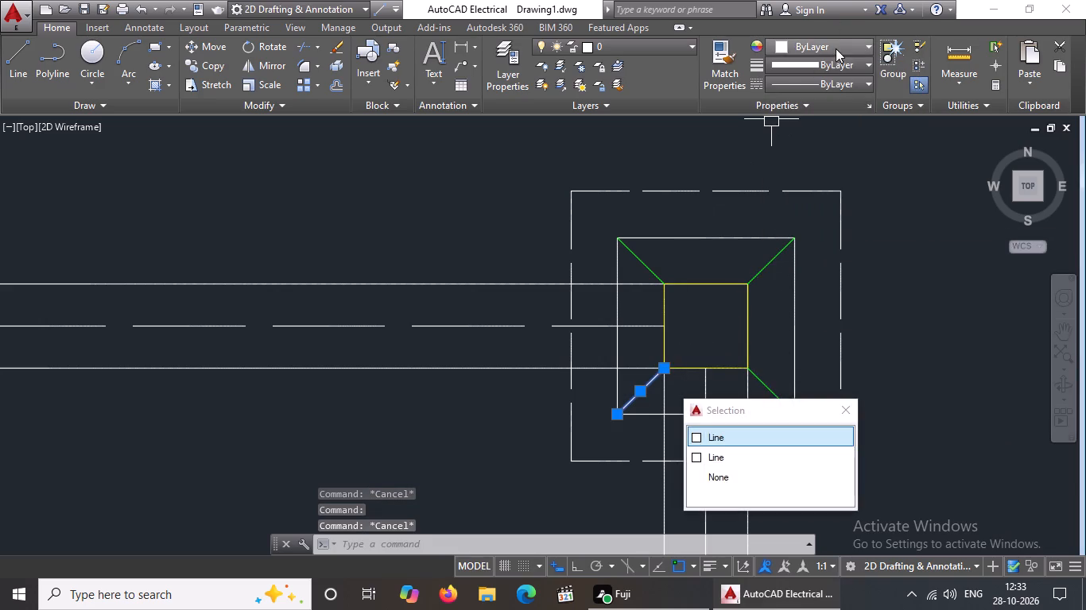
{"action": "left_click", "coordinate": [836, 46]}
{"action": "left_click", "coordinate": [809, 206]}
{"action": "key", "text": "Escape"}
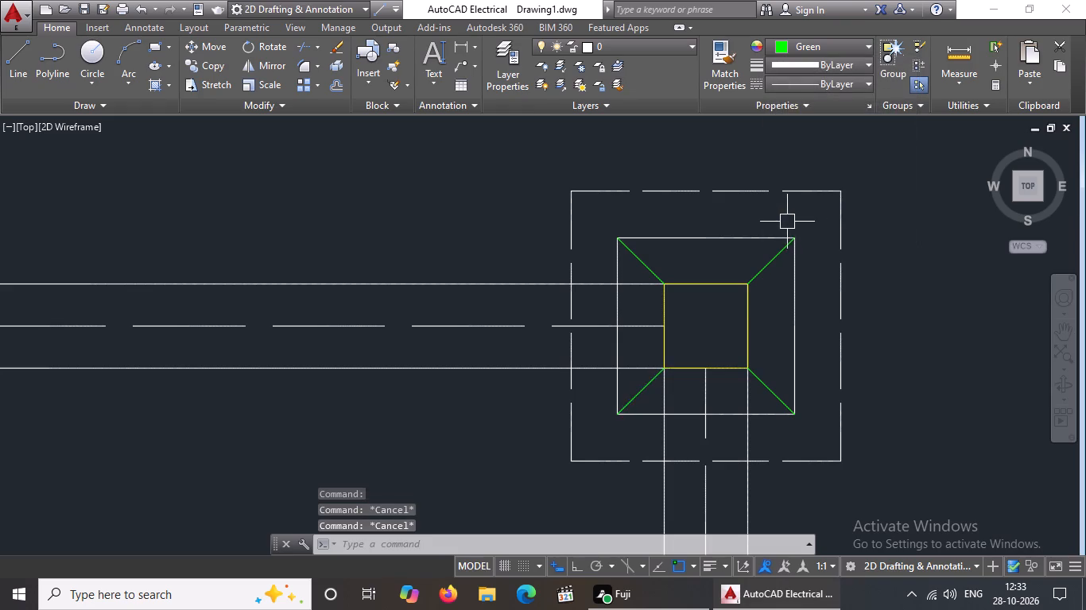
Colour the two upper diagonals of the second row's right footing, directly below the top-right one, Green.
{"action": "scroll", "coordinate": [774, 224], "scroll_direction": "down", "scroll_amount": 4}
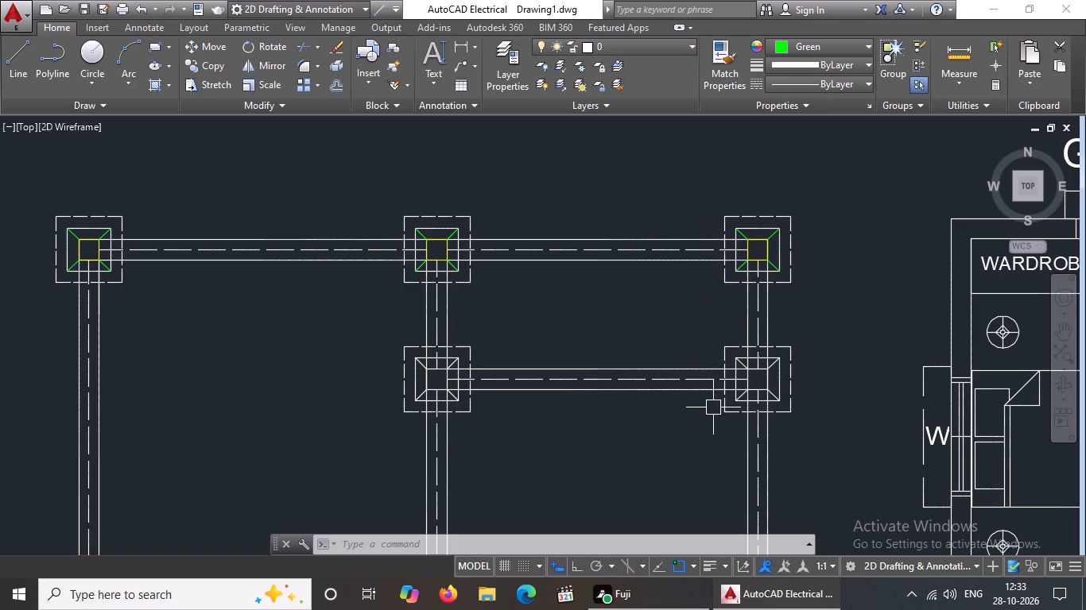
{"action": "scroll", "coordinate": [816, 361], "scroll_direction": "up", "scroll_amount": 2}
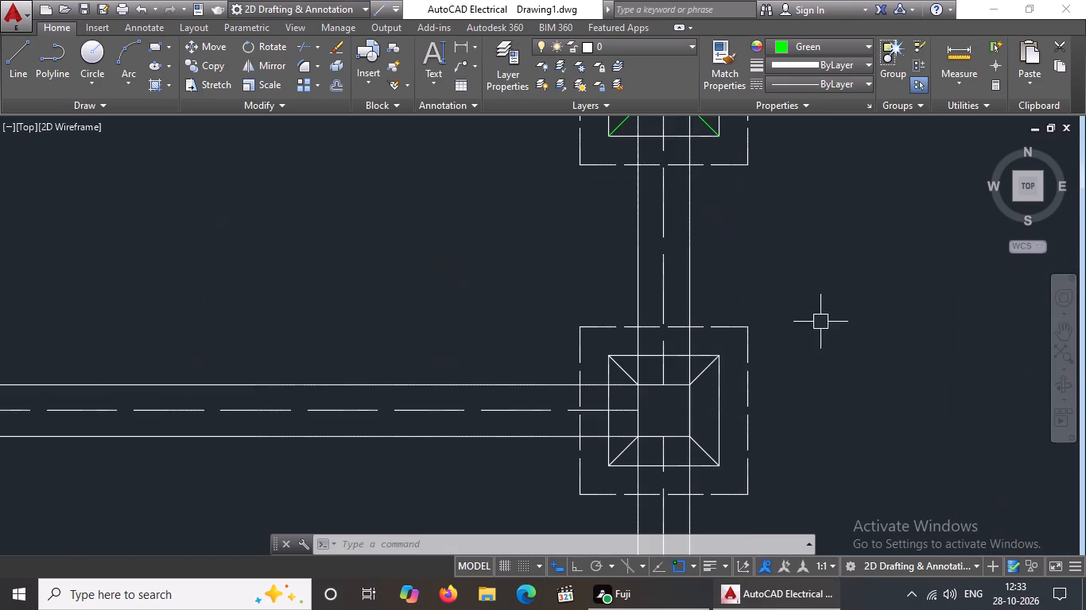
{"action": "left_click", "coordinate": [625, 373]}
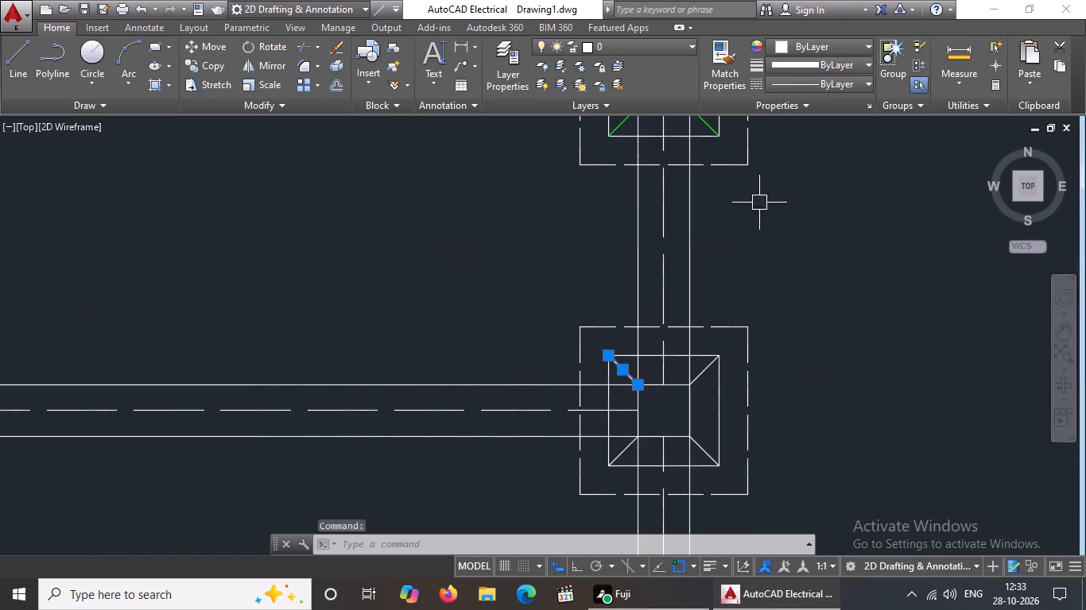
{"action": "left_click", "coordinate": [824, 44]}
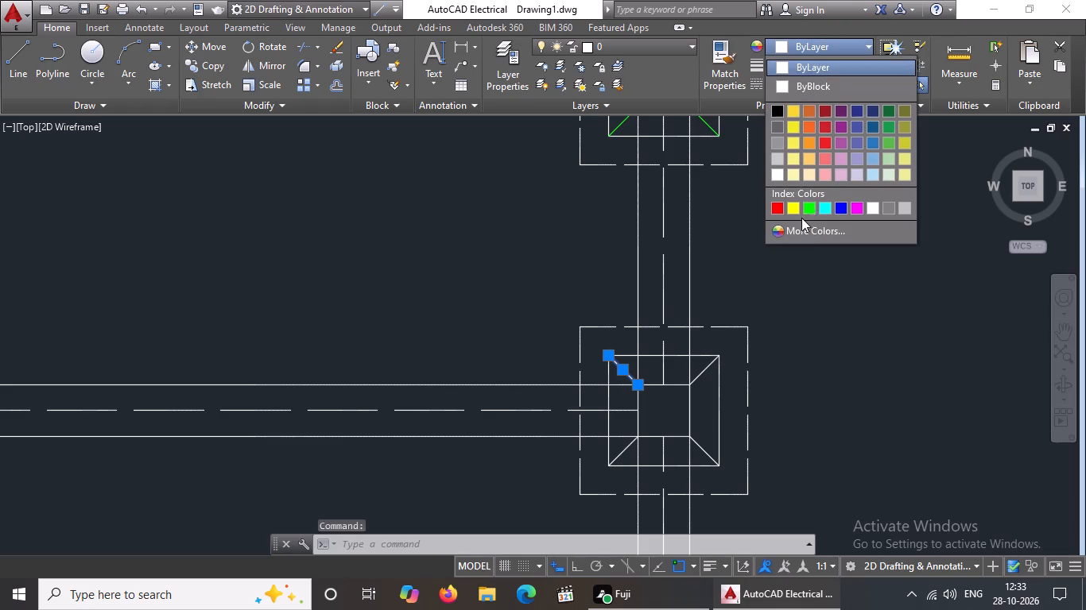
{"action": "left_click", "coordinate": [810, 204]}
{"action": "key", "text": "Escape"}
{"action": "left_click", "coordinate": [700, 375]}
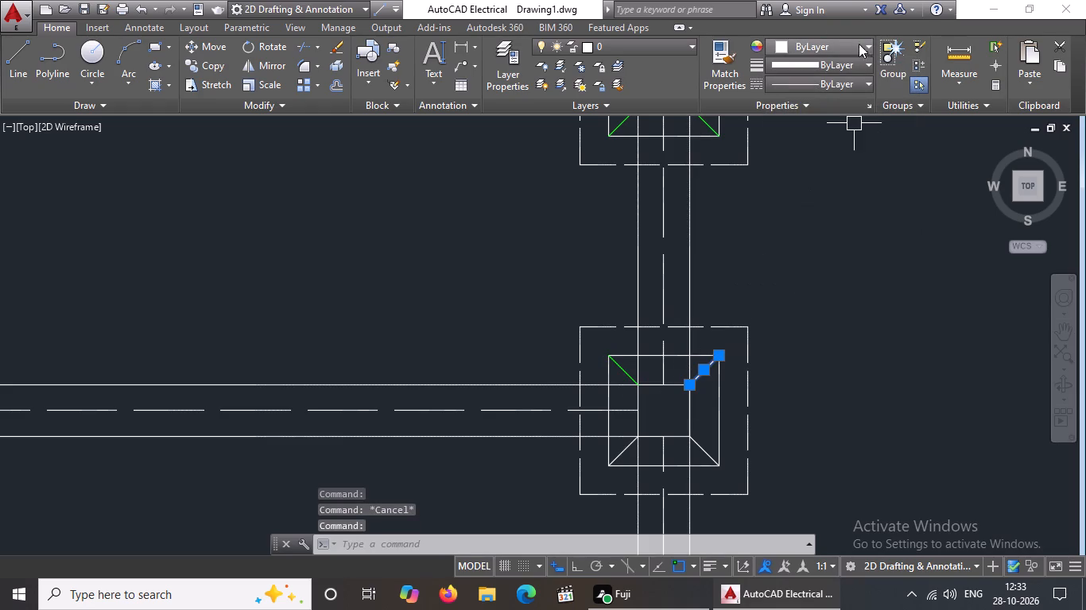
{"action": "left_click", "coordinate": [855, 36]}
{"action": "left_click", "coordinate": [855, 36]}
{"action": "left_click", "coordinate": [854, 45]}
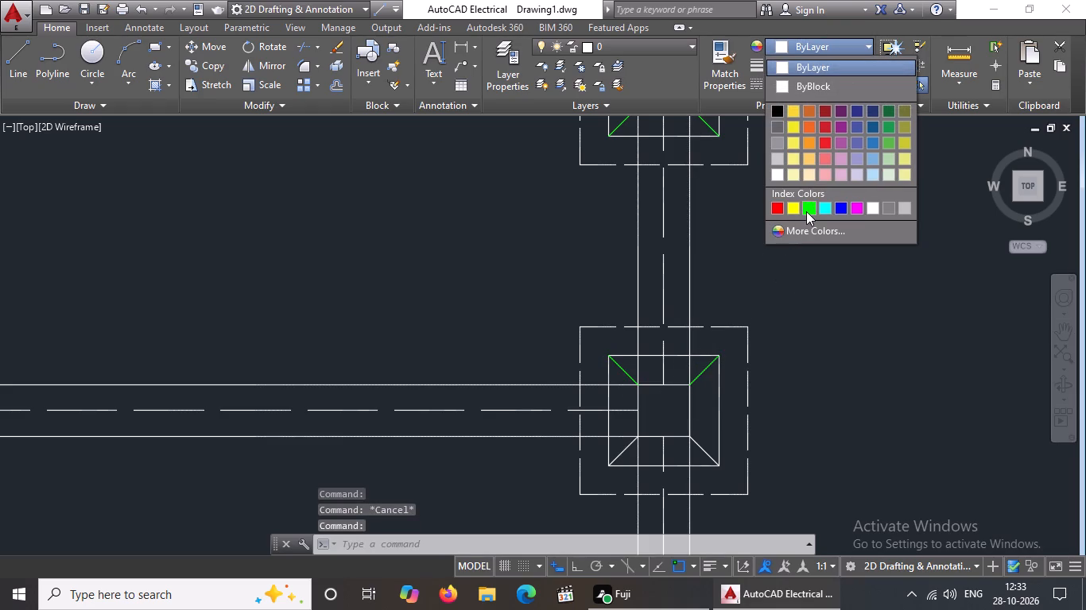
{"action": "left_click", "coordinate": [806, 207]}
{"action": "key", "text": "Escape"}
Colour the two lower diagonals of the second row's right footing Green.
{"action": "left_click_drag", "start_coordinate": [619, 453], "coordinate": [627, 445]}
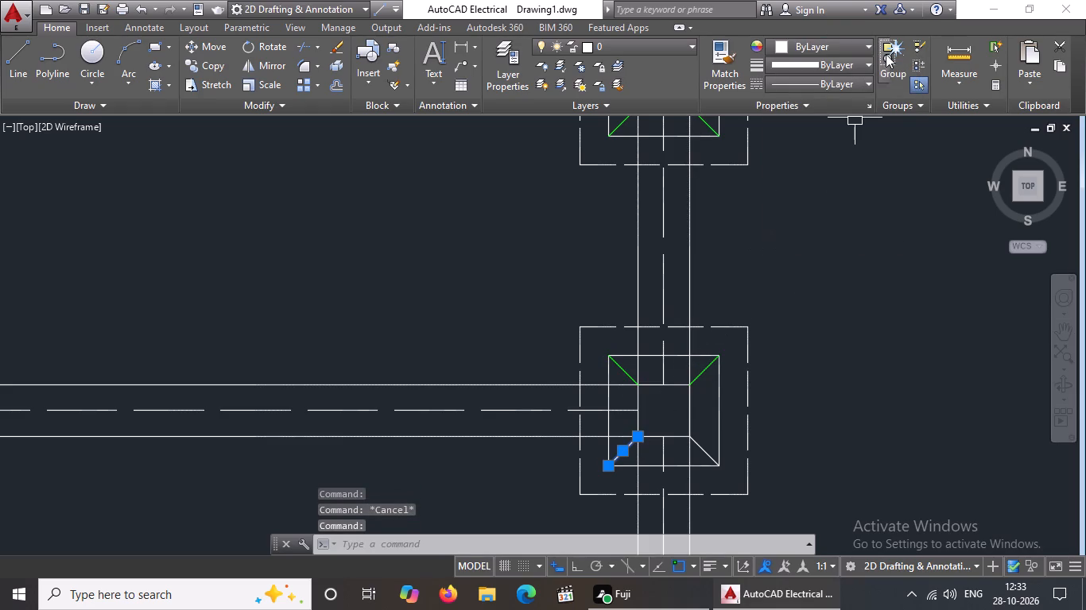
{"action": "left_click", "coordinate": [845, 43]}
{"action": "left_click", "coordinate": [808, 209]}
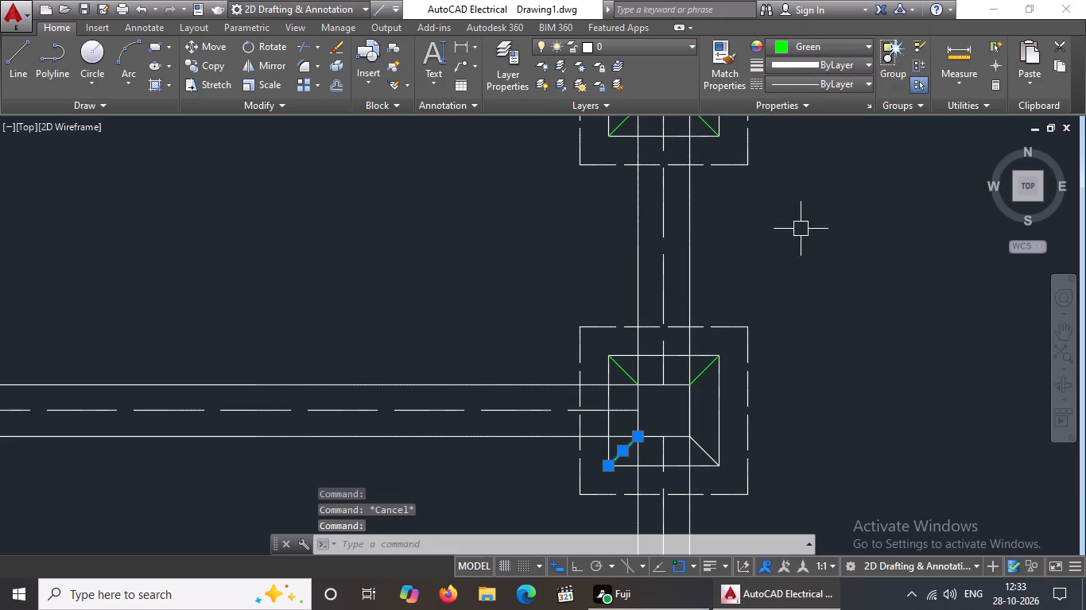
{"action": "key", "text": "Escape"}
{"action": "left_click_drag", "start_coordinate": [706, 453], "coordinate": [708, 444]}
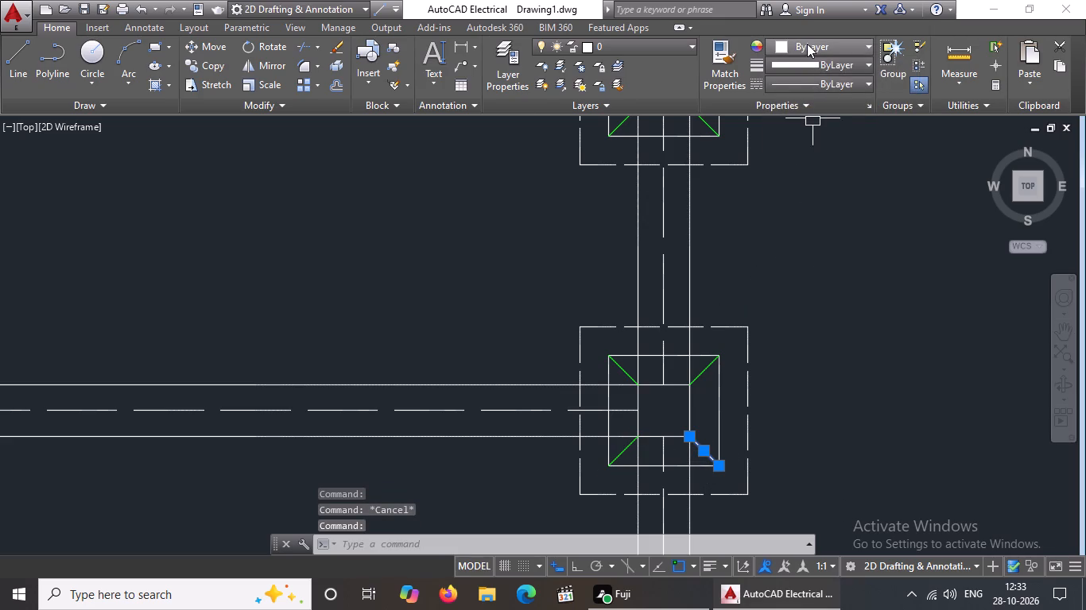
{"action": "left_click", "coordinate": [807, 42]}
{"action": "left_click", "coordinate": [811, 203]}
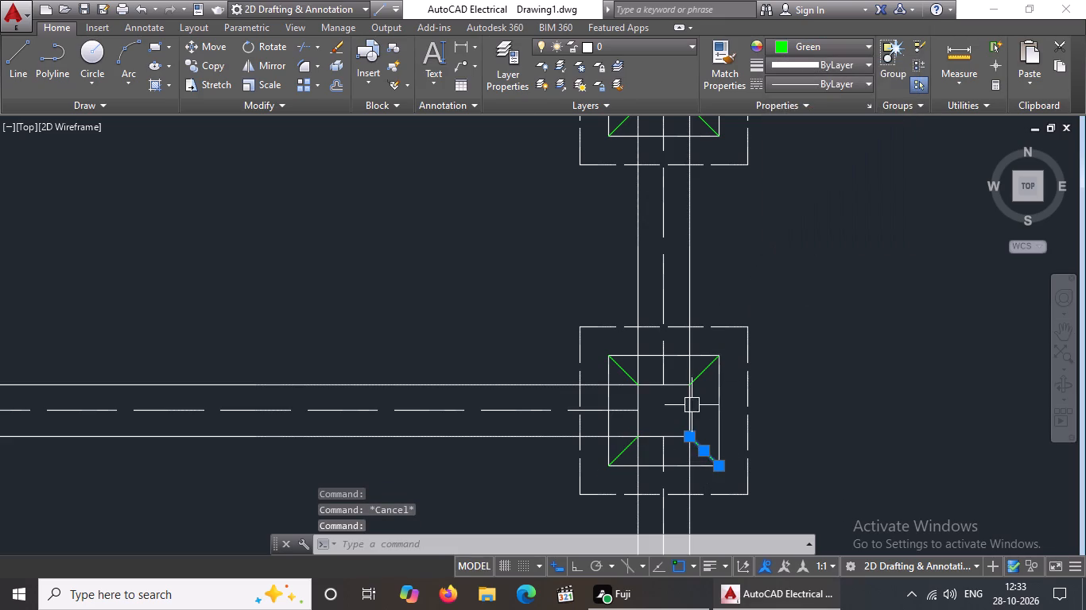
{"action": "key", "text": "Escape"}
Colour the innermost square of the second row's right footing Yellow.
{"action": "scroll", "coordinate": [656, 401], "scroll_direction": "up", "scroll_amount": 2}
{"action": "left_click", "coordinate": [589, 320]}
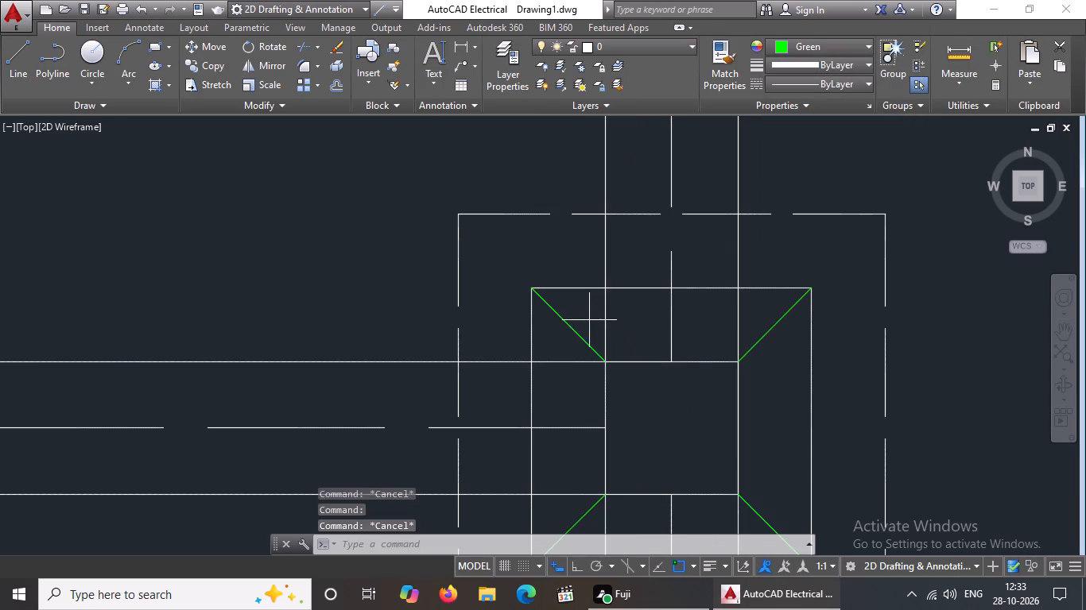
{"action": "left_click", "coordinate": [763, 508]}
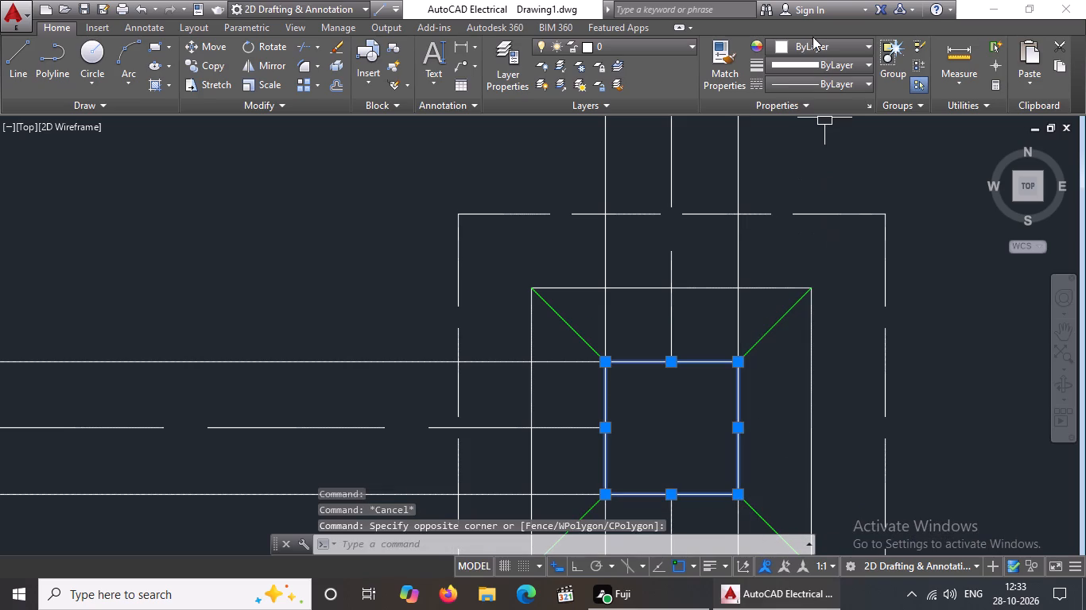
{"action": "left_click", "coordinate": [811, 44]}
{"action": "left_click", "coordinate": [794, 209]}
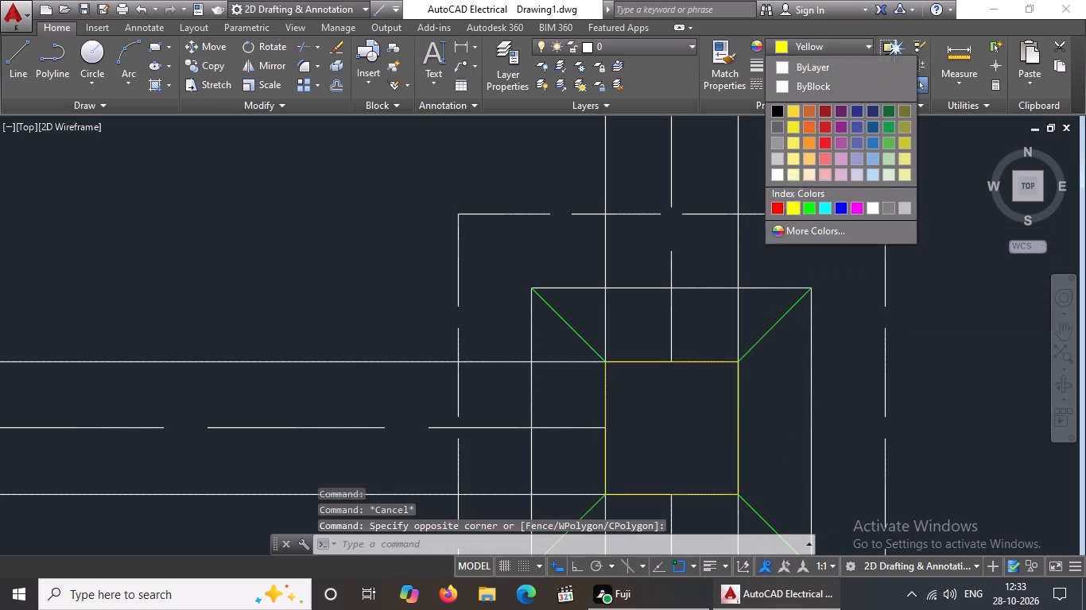
{"action": "key", "text": "Escape"}
Colour the innermost square of the second row's middle-column footing, below the top middle one, Yellow.
{"action": "scroll", "coordinate": [778, 237], "scroll_direction": "down", "scroll_amount": 4}
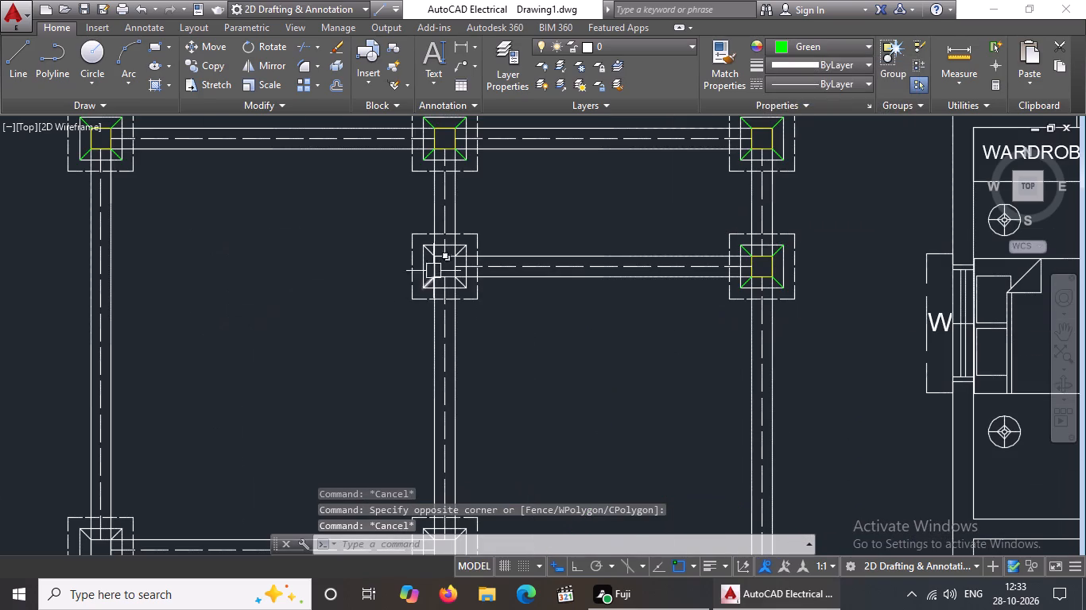
{"action": "scroll", "coordinate": [440, 261], "scroll_direction": "up", "scroll_amount": 3}
{"action": "scroll", "coordinate": [359, 227], "scroll_direction": "up", "scroll_amount": 2}
{"action": "left_click_drag", "start_coordinate": [442, 209], "coordinate": [452, 234]}
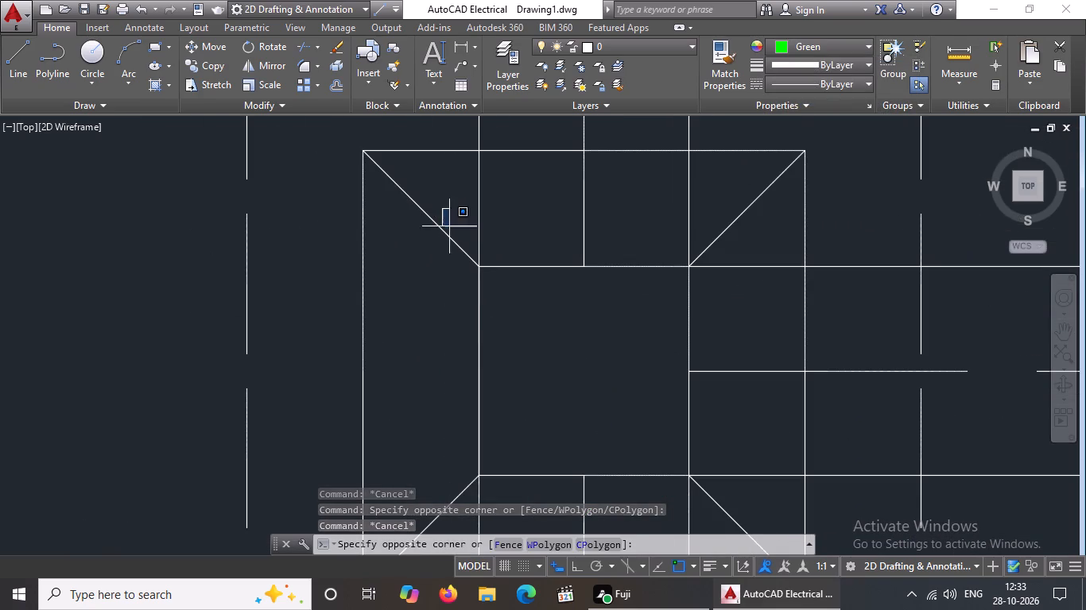
{"action": "left_click_drag", "start_coordinate": [452, 234], "coordinate": [458, 249]}
{"action": "left_click", "coordinate": [722, 499]}
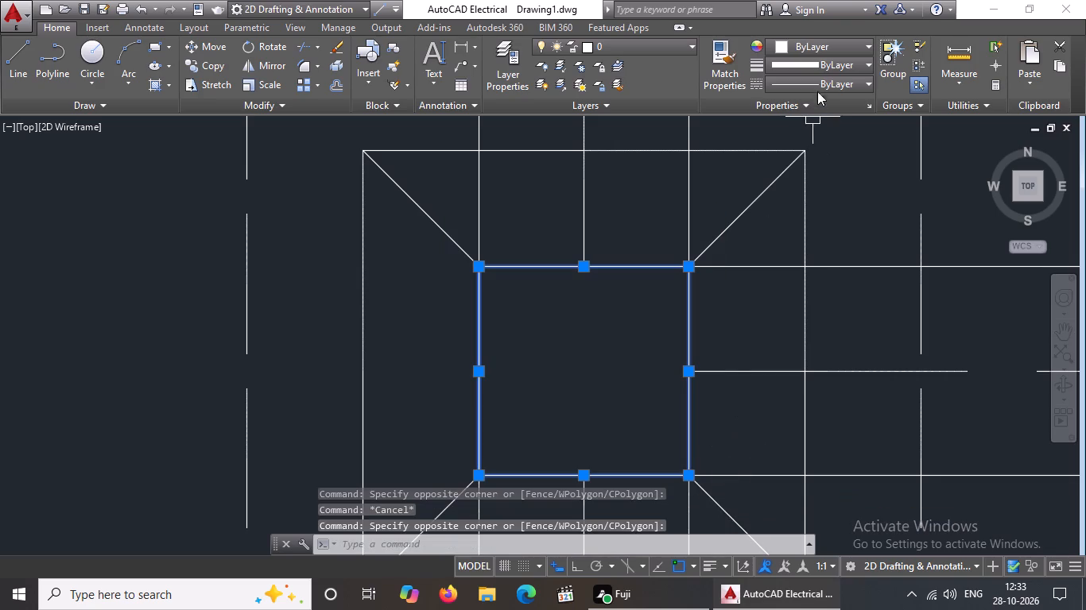
{"action": "left_click", "coordinate": [817, 41]}
{"action": "left_click", "coordinate": [793, 203]}
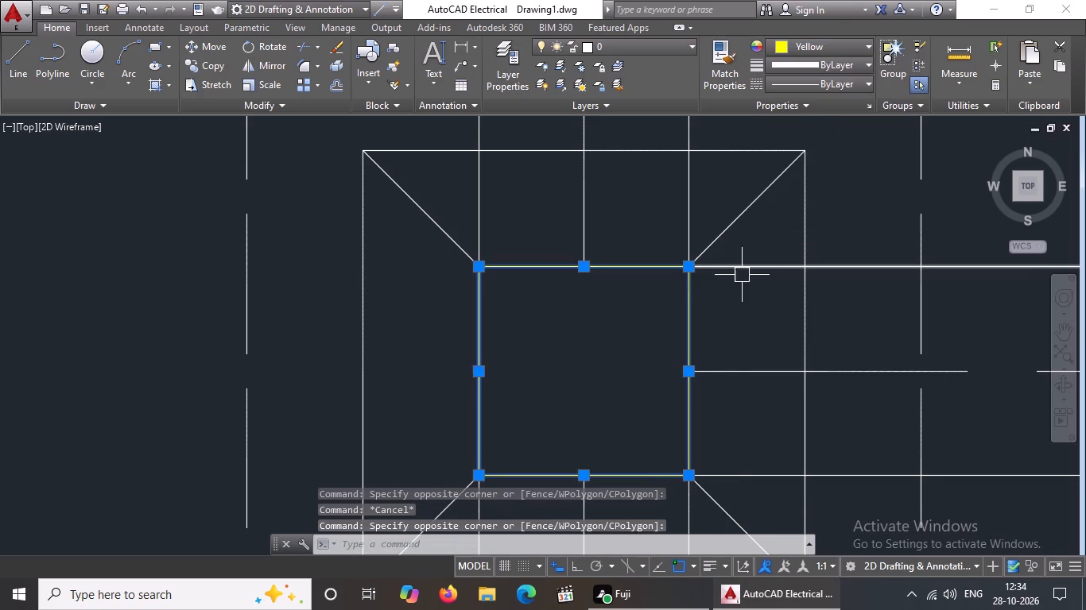
{"action": "key", "text": "Escape"}
Colour the two upper diagonals of the second row's middle-column footing Green.
{"action": "left_click", "coordinate": [421, 200]}
{"action": "left_click", "coordinate": [803, 45]}
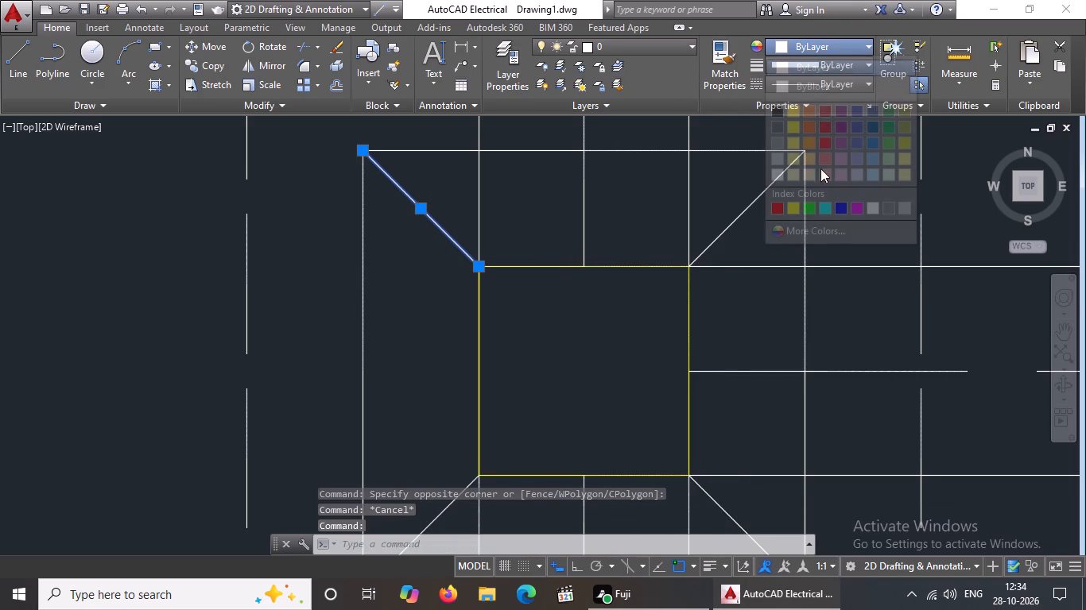
{"action": "left_click", "coordinate": [804, 202]}
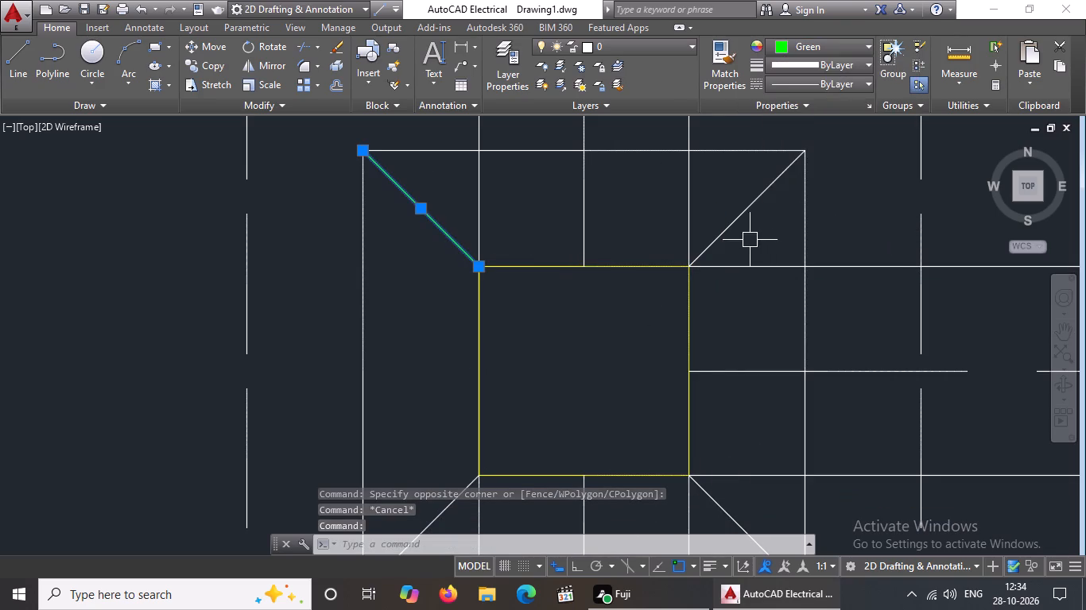
{"action": "key", "text": "Escape"}
{"action": "left_click", "coordinate": [738, 215]}
{"action": "left_click", "coordinate": [833, 48]}
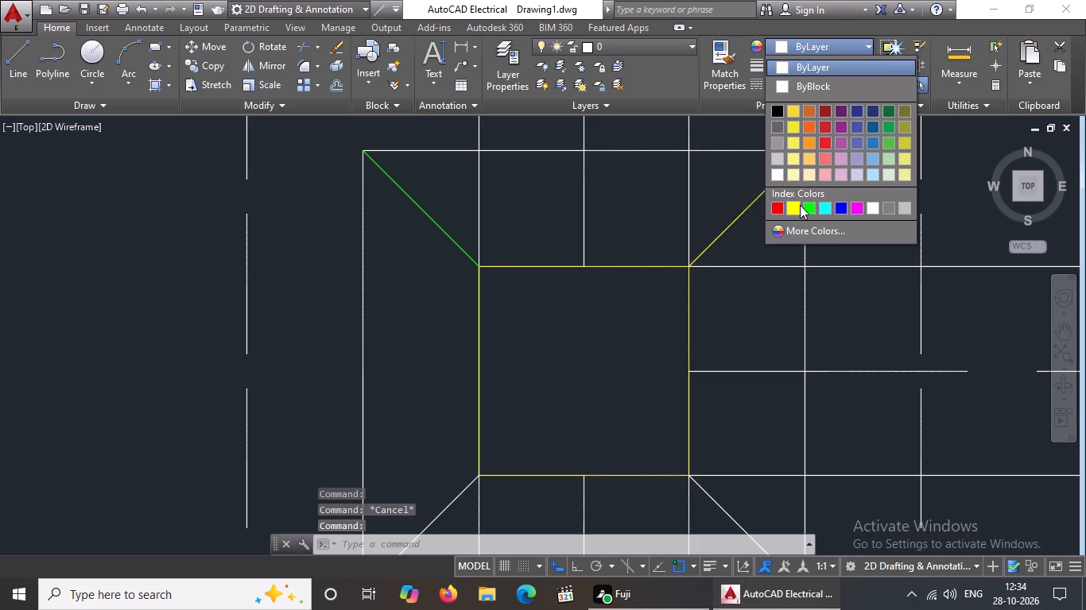
{"action": "left_click", "coordinate": [812, 204]}
{"action": "key", "text": "Escape"}
Colour the two lower diagonals of the second row's middle-column footing Green.
{"action": "scroll", "coordinate": [754, 257], "scroll_direction": "down", "scroll_amount": 4}
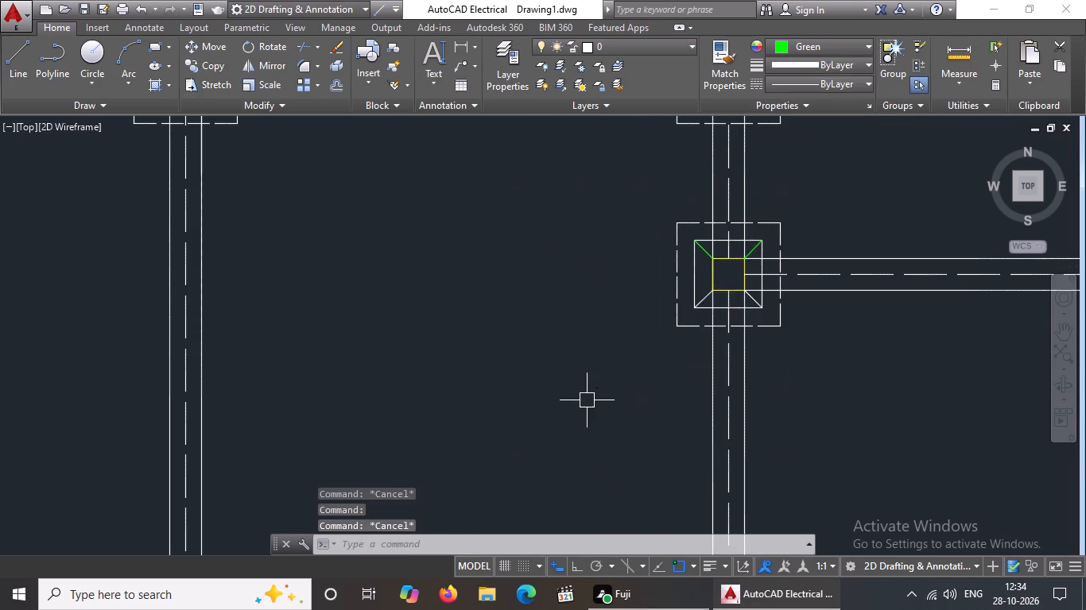
{"action": "scroll", "coordinate": [751, 283], "scroll_direction": "up", "scroll_amount": 2}
{"action": "left_click", "coordinate": [636, 319]}
{"action": "left_click", "coordinate": [792, 45]}
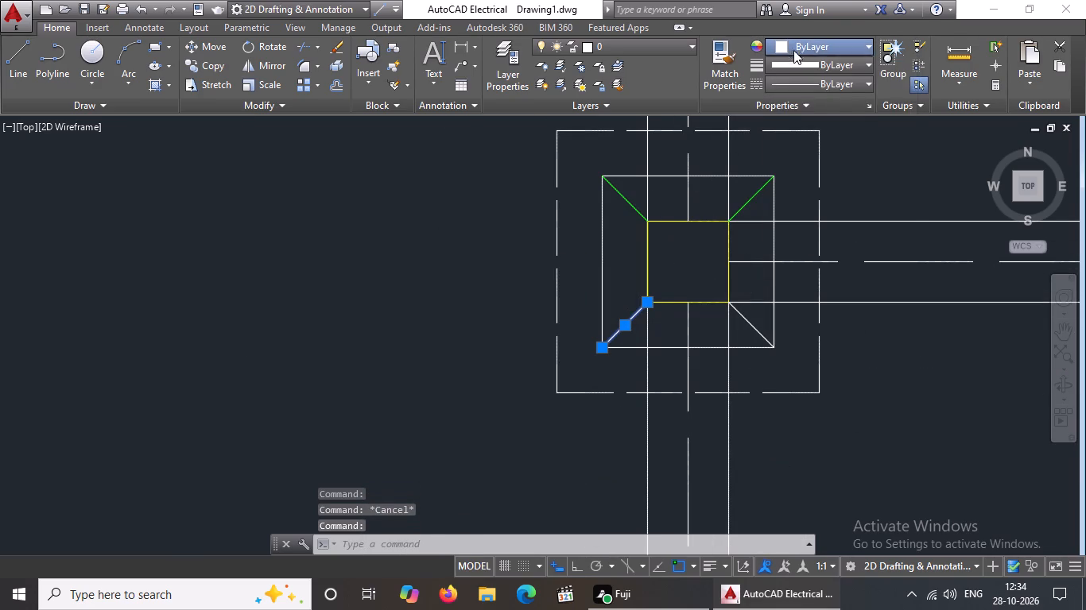
{"action": "left_click", "coordinate": [810, 207]}
{"action": "key", "text": "Escape"}
{"action": "left_click", "coordinate": [757, 337]}
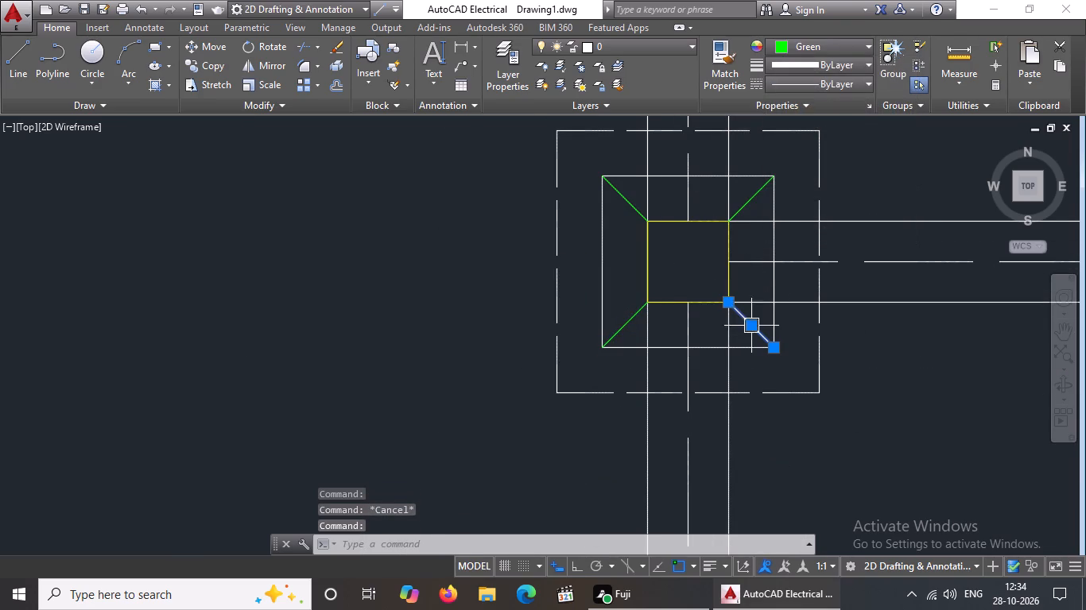
{"action": "left_click", "coordinate": [855, 48]}
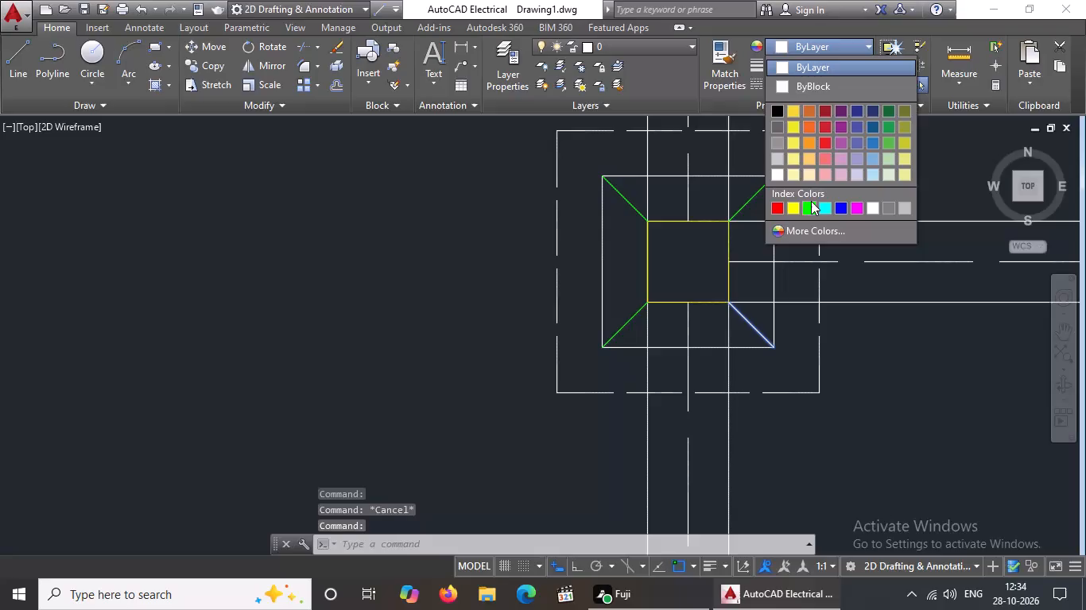
{"action": "left_click", "coordinate": [809, 205]}
{"action": "scroll", "coordinate": [795, 237], "scroll_direction": "up", "scroll_amount": 1}
{"action": "scroll", "coordinate": [795, 237], "scroll_direction": "down", "scroll_amount": 4}
{"action": "key", "text": "Escape"}
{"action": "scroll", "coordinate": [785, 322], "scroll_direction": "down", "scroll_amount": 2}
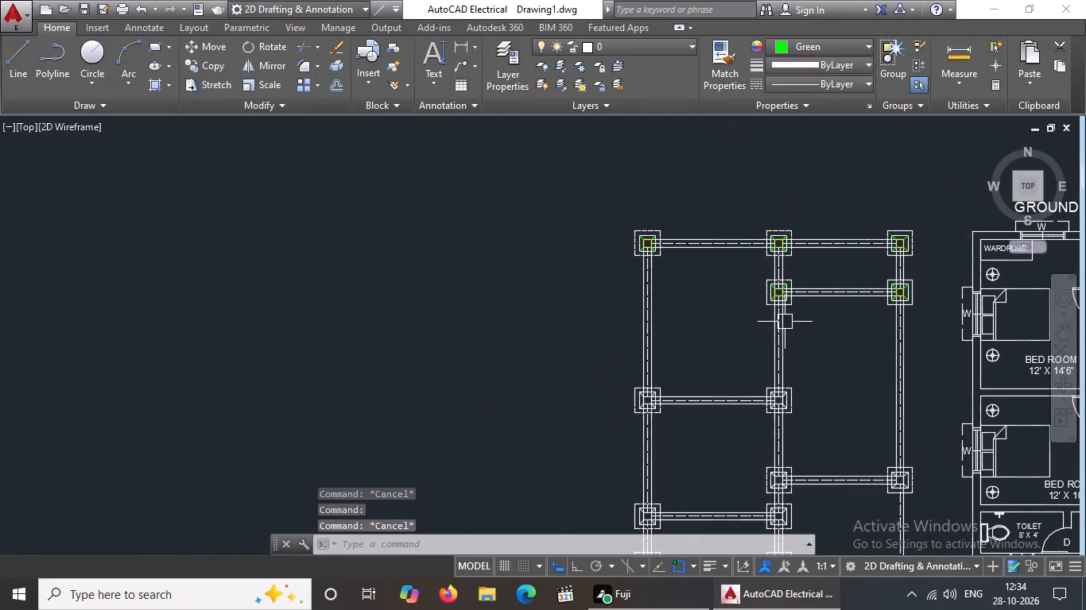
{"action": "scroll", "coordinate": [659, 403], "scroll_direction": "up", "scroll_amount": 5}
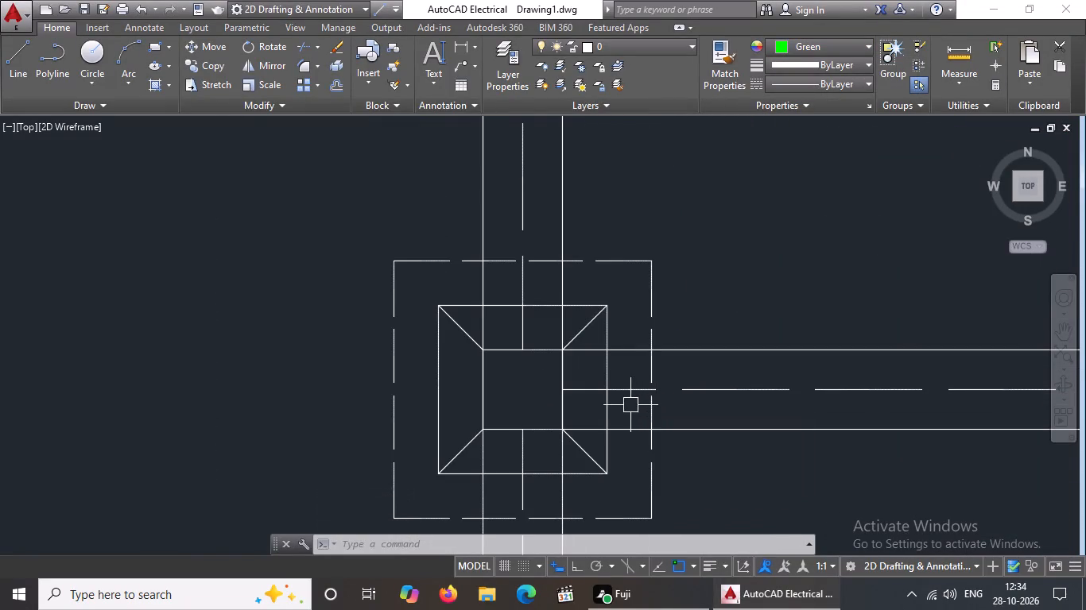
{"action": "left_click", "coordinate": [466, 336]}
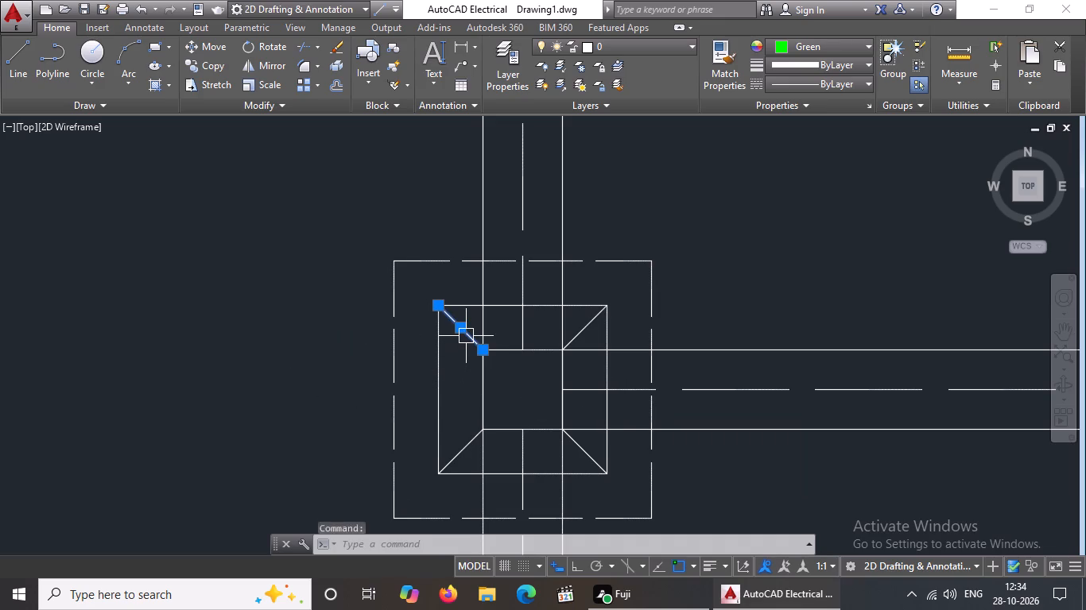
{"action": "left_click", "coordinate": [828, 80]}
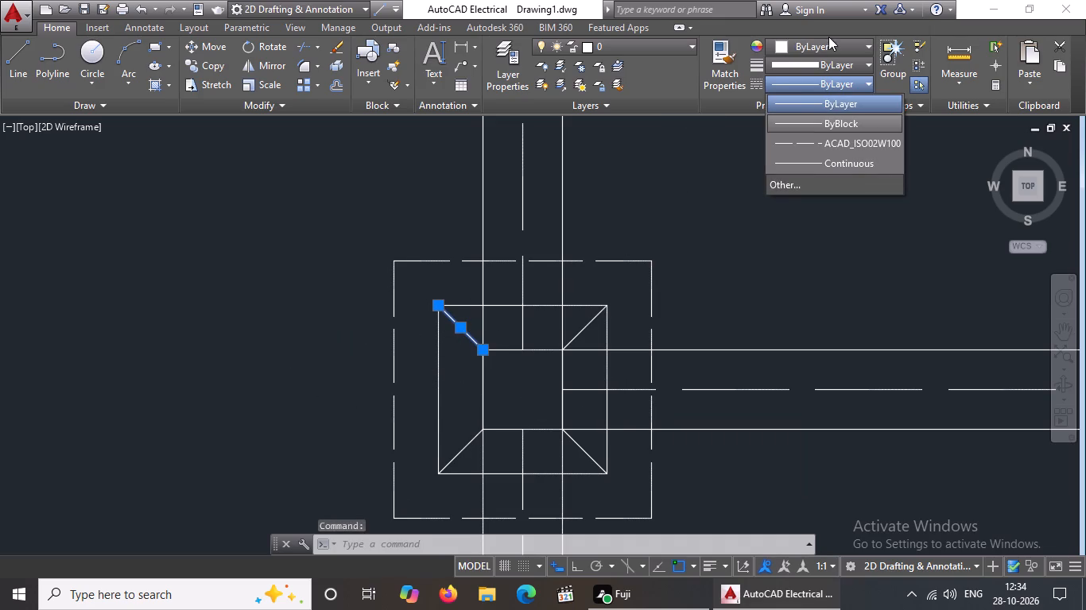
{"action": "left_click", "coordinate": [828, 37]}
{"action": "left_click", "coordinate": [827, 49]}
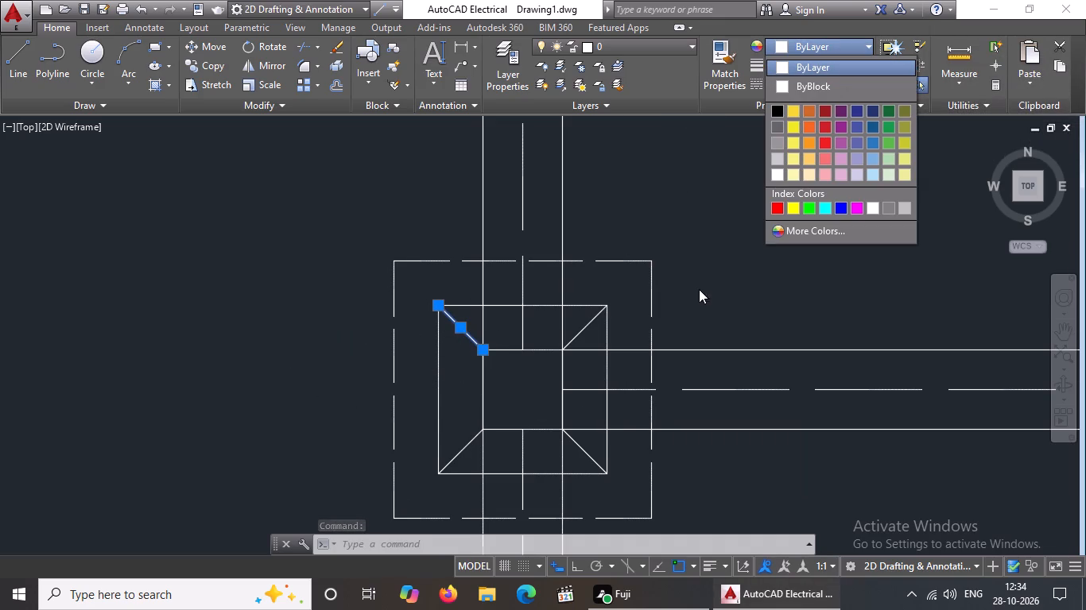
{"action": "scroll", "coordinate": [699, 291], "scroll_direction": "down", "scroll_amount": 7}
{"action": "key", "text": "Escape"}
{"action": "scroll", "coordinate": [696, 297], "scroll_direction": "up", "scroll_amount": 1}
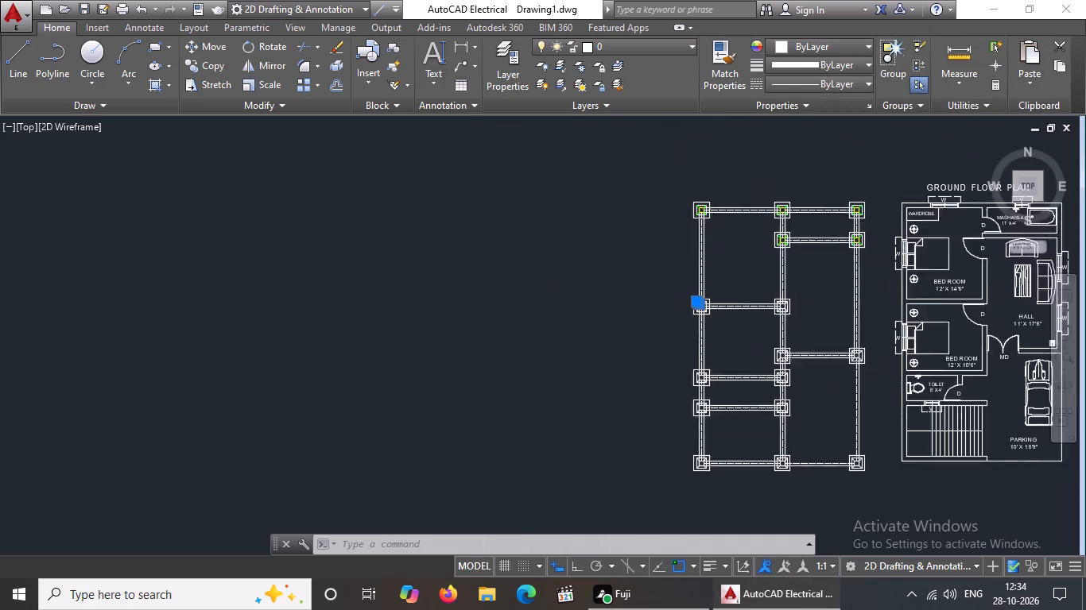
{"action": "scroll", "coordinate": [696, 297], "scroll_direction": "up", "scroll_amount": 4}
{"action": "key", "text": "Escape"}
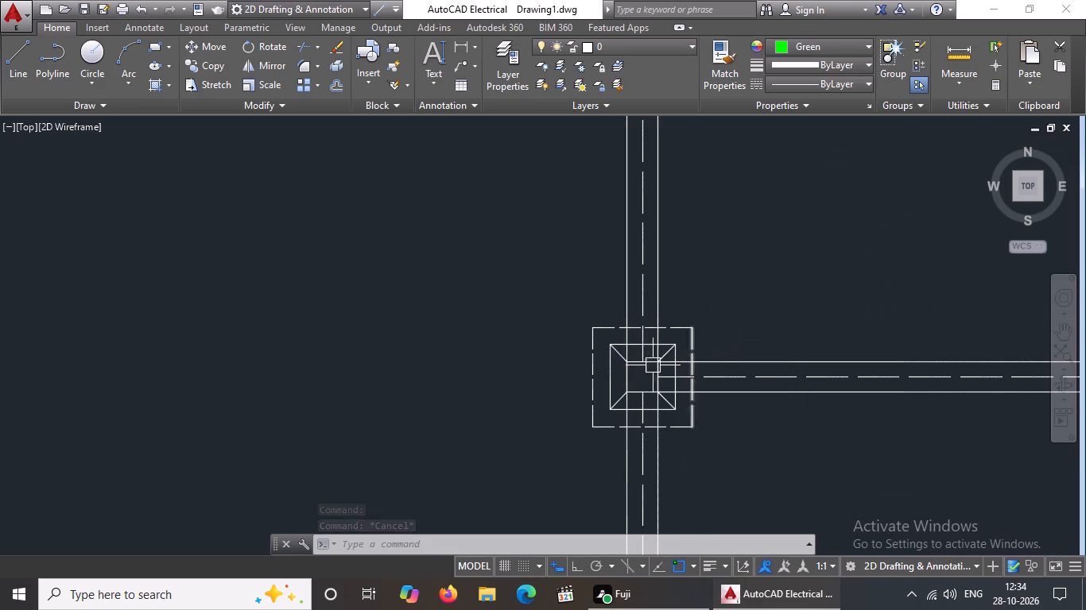
Colour the two upper diagonals of the third row's left footing, directly below the top-left one, Green.
{"action": "scroll", "coordinate": [683, 369], "scroll_direction": "up", "scroll_amount": 2}
{"action": "scroll", "coordinate": [683, 366], "scroll_direction": "down", "scroll_amount": 5}
{"action": "scroll", "coordinate": [701, 367], "scroll_direction": "up", "scroll_amount": 2}
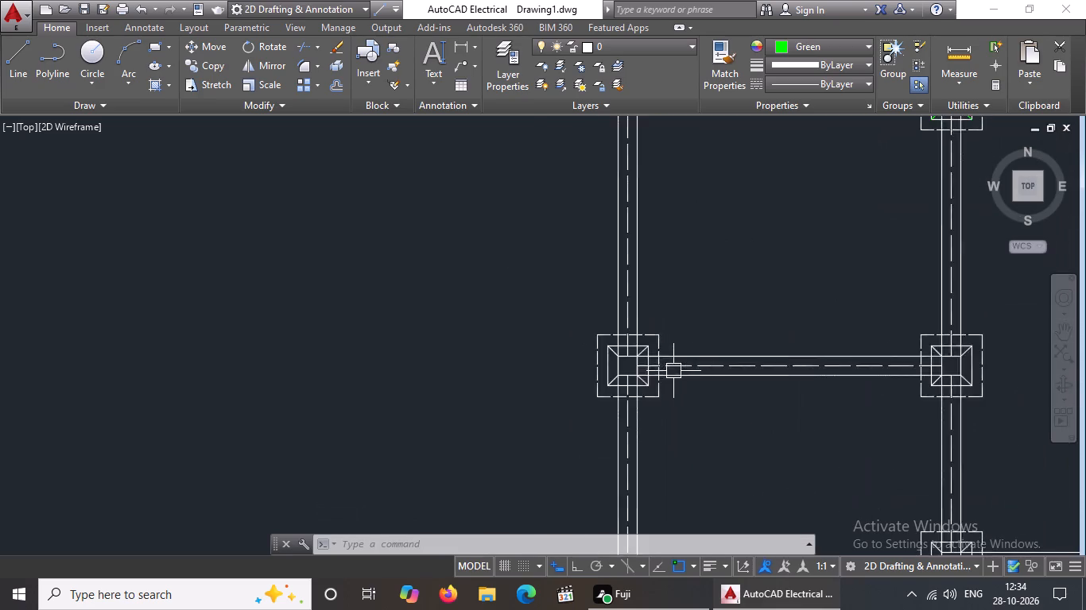
{"action": "scroll", "coordinate": [672, 371], "scroll_direction": "up", "scroll_amount": 2}
{"action": "scroll", "coordinate": [537, 339], "scroll_direction": "up", "scroll_amount": 1}
{"action": "left_click", "coordinate": [515, 310]}
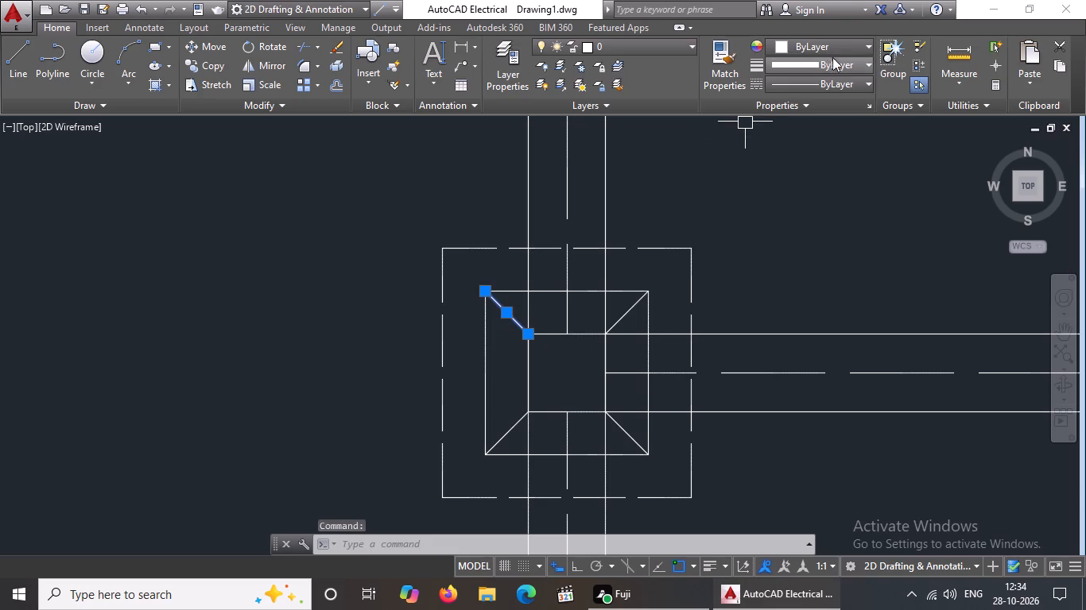
{"action": "left_click", "coordinate": [836, 42]}
{"action": "left_click", "coordinate": [806, 207]}
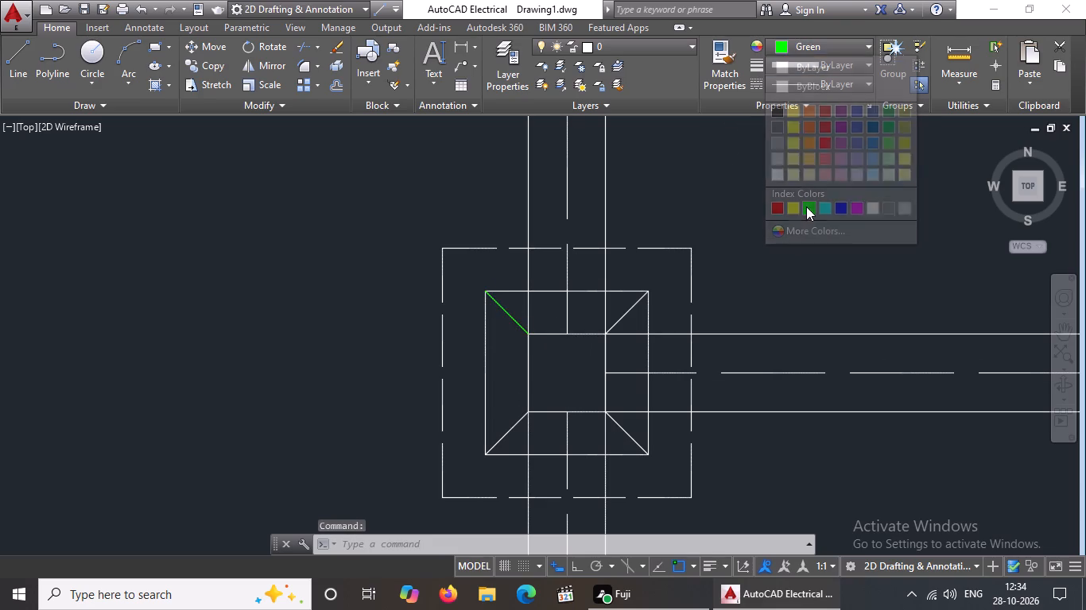
{"action": "key", "text": "grave"}
{"action": "key", "text": "Escape"}
{"action": "left_click", "coordinate": [619, 313]}
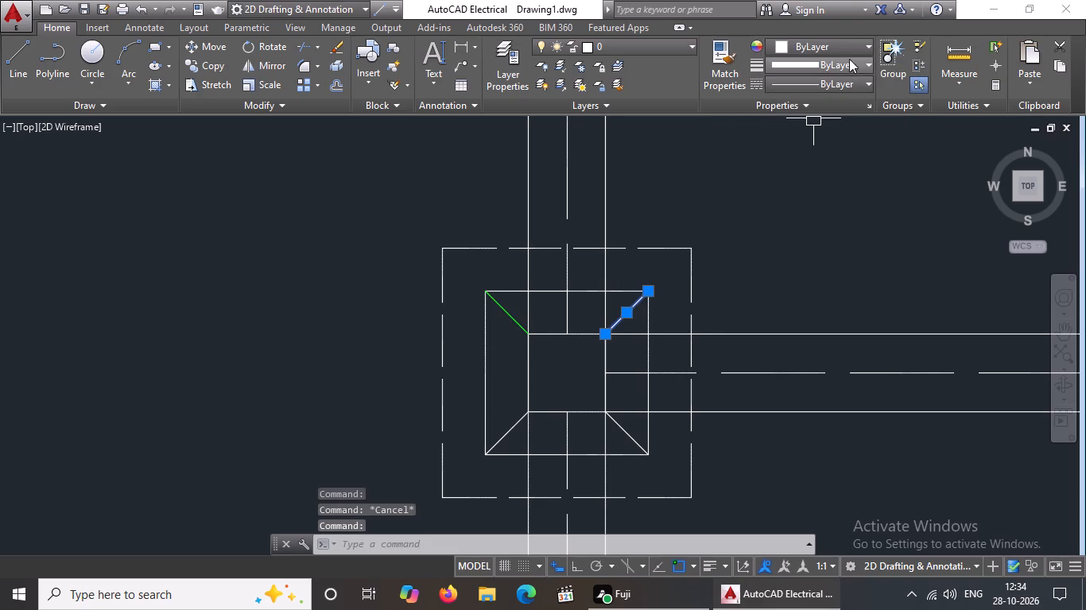
{"action": "left_click", "coordinate": [840, 52]}
{"action": "left_click", "coordinate": [809, 203]}
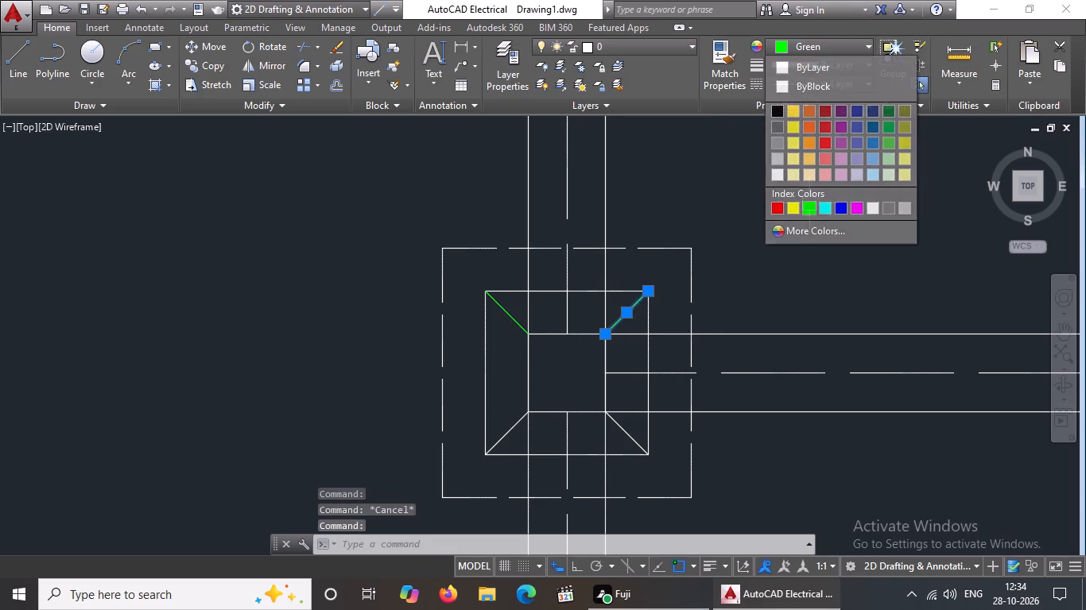
{"action": "key", "text": "Escape"}
Colour the two lower diagonals of the third row's left footing Green.
{"action": "left_click_drag", "start_coordinate": [496, 433], "coordinate": [514, 420]}
{"action": "left_click", "coordinate": [820, 37]}
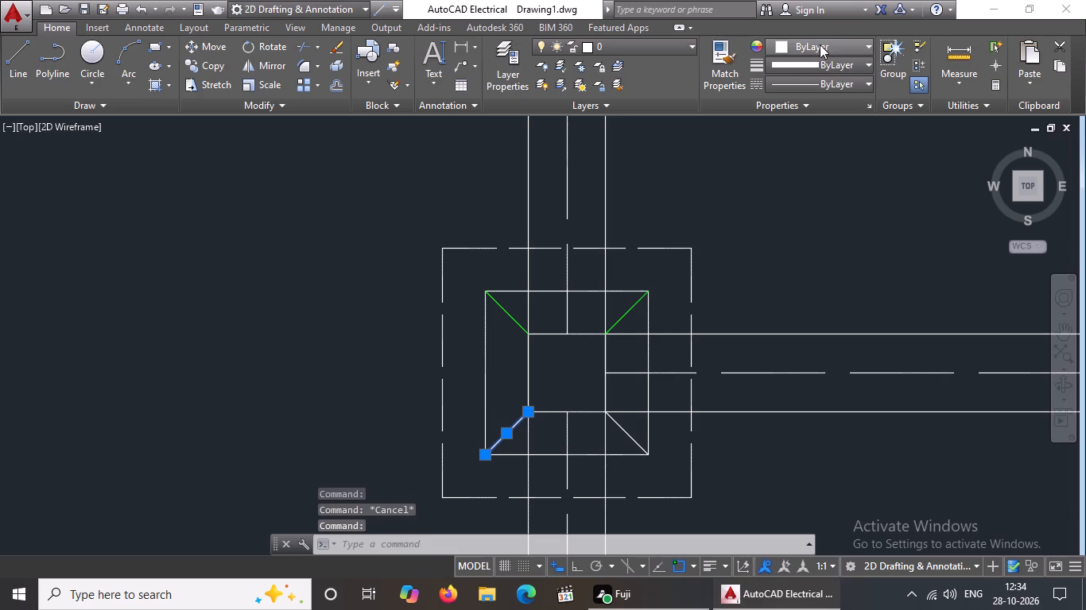
{"action": "left_click", "coordinate": [820, 50]}
{"action": "left_click", "coordinate": [812, 206]}
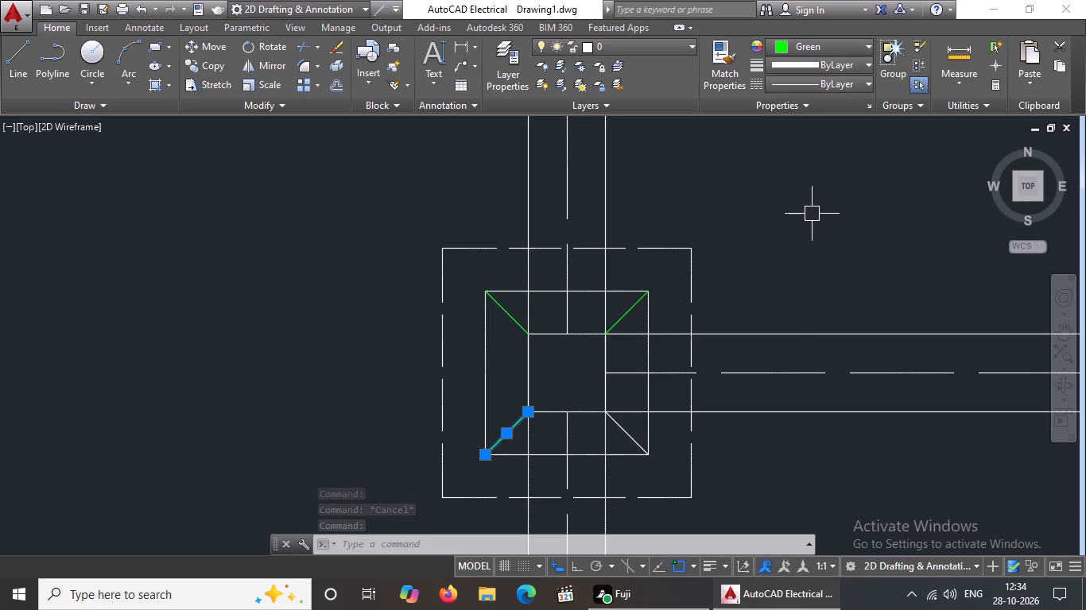
{"action": "left_click", "coordinate": [622, 438]}
{"action": "left_click", "coordinate": [801, 49]}
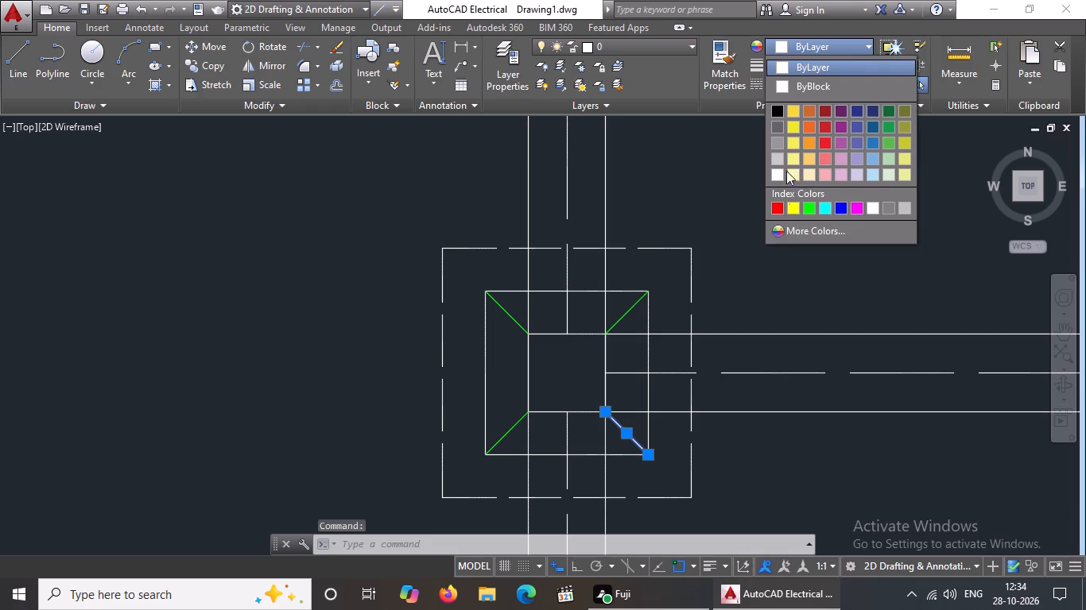
{"action": "left_click", "coordinate": [810, 207]}
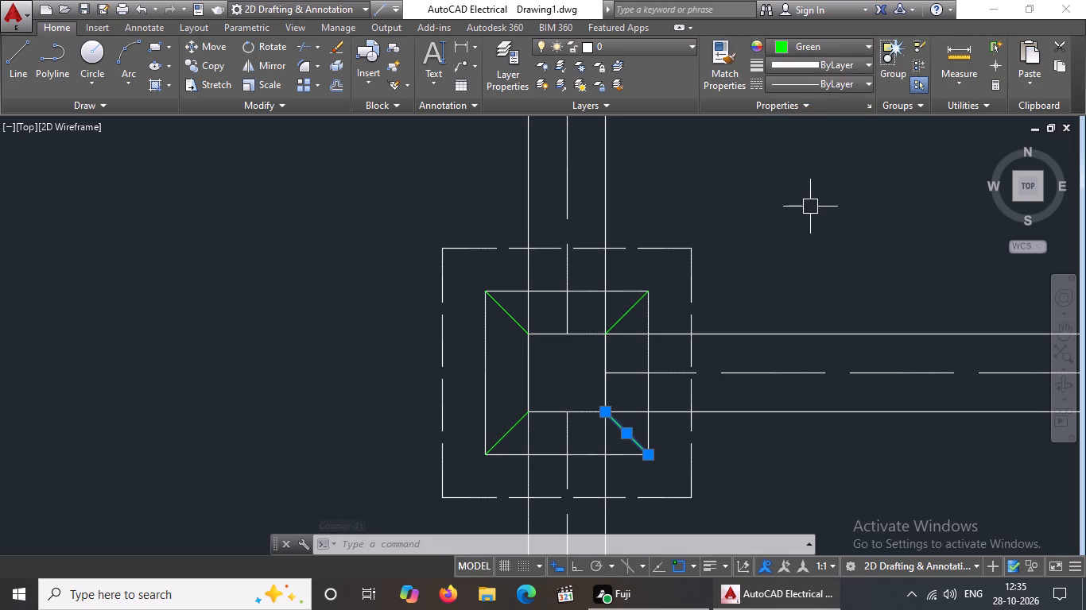
{"action": "key", "text": "Escape"}
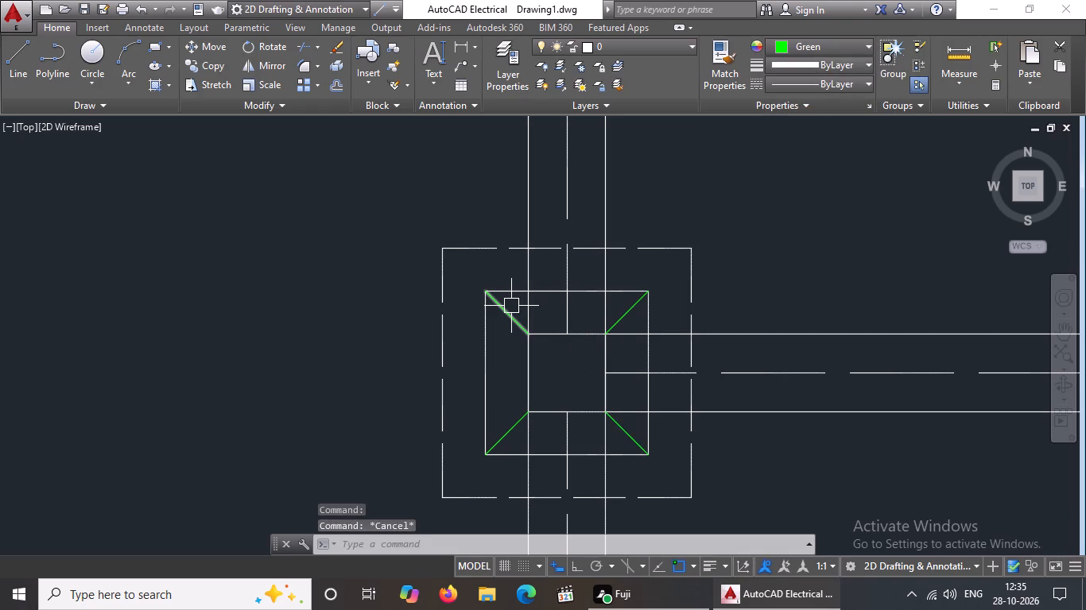
Colour the innermost square of the third row's left footing Yellow.
{"action": "scroll", "coordinate": [510, 315], "scroll_direction": "up", "scroll_amount": 2}
{"action": "left_click", "coordinate": [516, 302]}
{"action": "scroll", "coordinate": [536, 335], "scroll_direction": "down", "scroll_amount": 4}
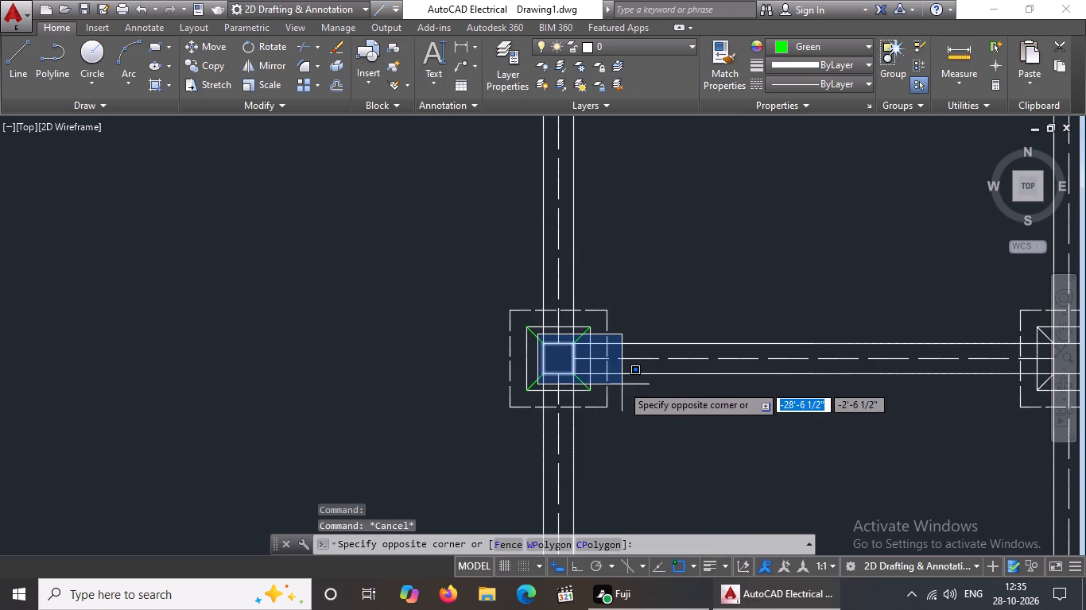
{"action": "scroll", "coordinate": [597, 388], "scroll_direction": "up", "scroll_amount": 3}
{"action": "left_click", "coordinate": [526, 359]}
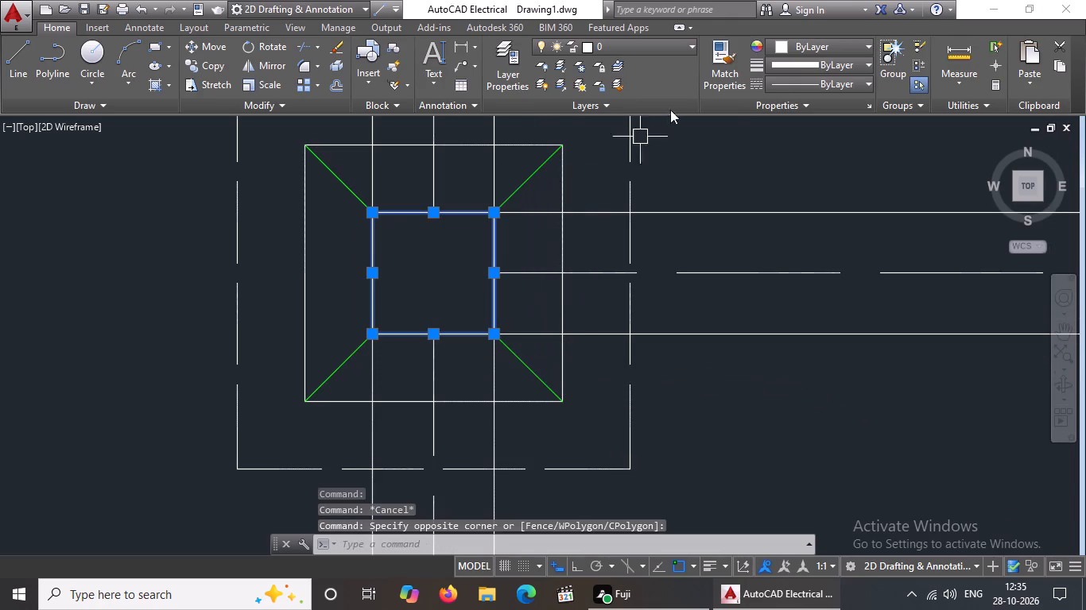
{"action": "left_click", "coordinate": [802, 45]}
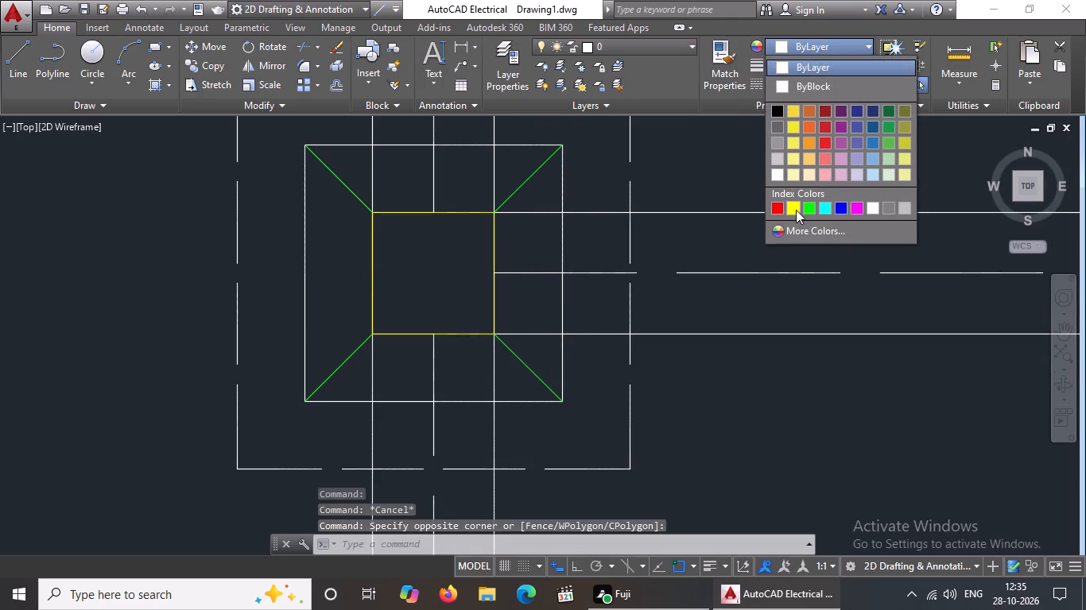
{"action": "left_click", "coordinate": [796, 210]}
{"action": "key", "text": "Escape"}
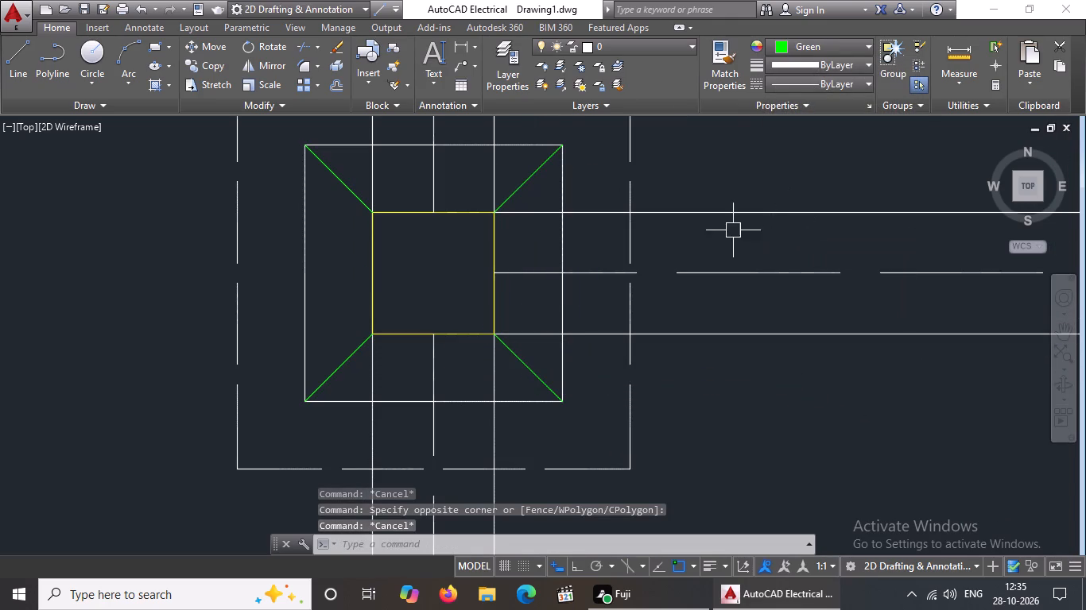
Colour the upper-left diagonal of the third row's middle-column footing Green.
{"action": "scroll", "coordinate": [718, 226], "scroll_direction": "down", "scroll_amount": 5}
{"action": "scroll", "coordinate": [877, 244], "scroll_direction": "down", "scroll_amount": 1}
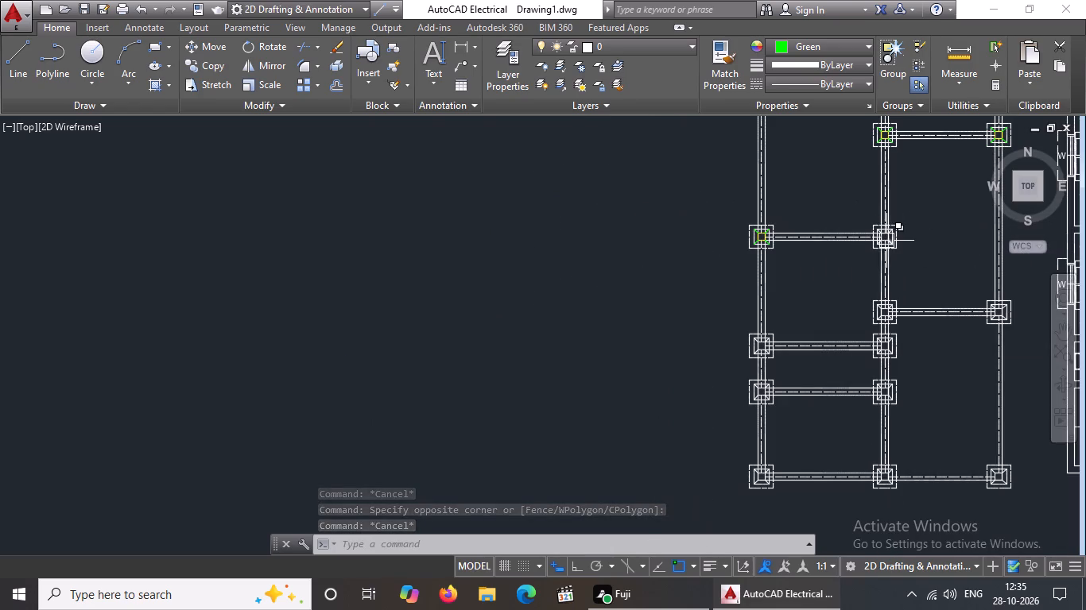
{"action": "middle_click_drag", "start_coordinate": [890, 274], "coordinate": [803, 328]}
{"action": "scroll", "coordinate": [798, 290], "scroll_direction": "up", "scroll_amount": 5}
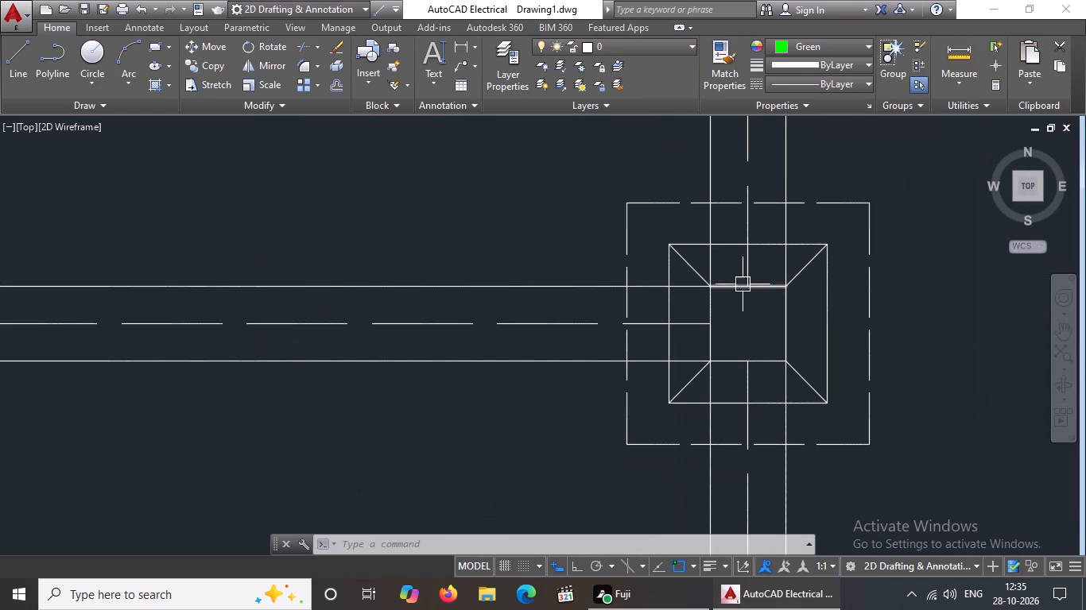
{"action": "left_click", "coordinate": [692, 260]}
{"action": "left_click", "coordinate": [839, 44]}
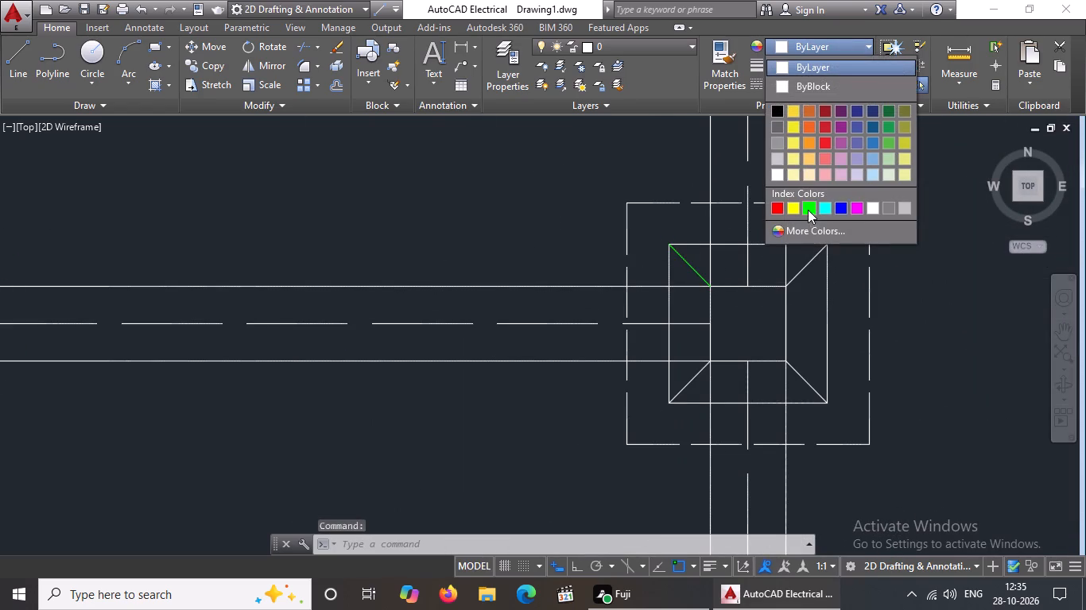
{"action": "left_click", "coordinate": [810, 203]}
{"action": "key", "text": "Escape"}
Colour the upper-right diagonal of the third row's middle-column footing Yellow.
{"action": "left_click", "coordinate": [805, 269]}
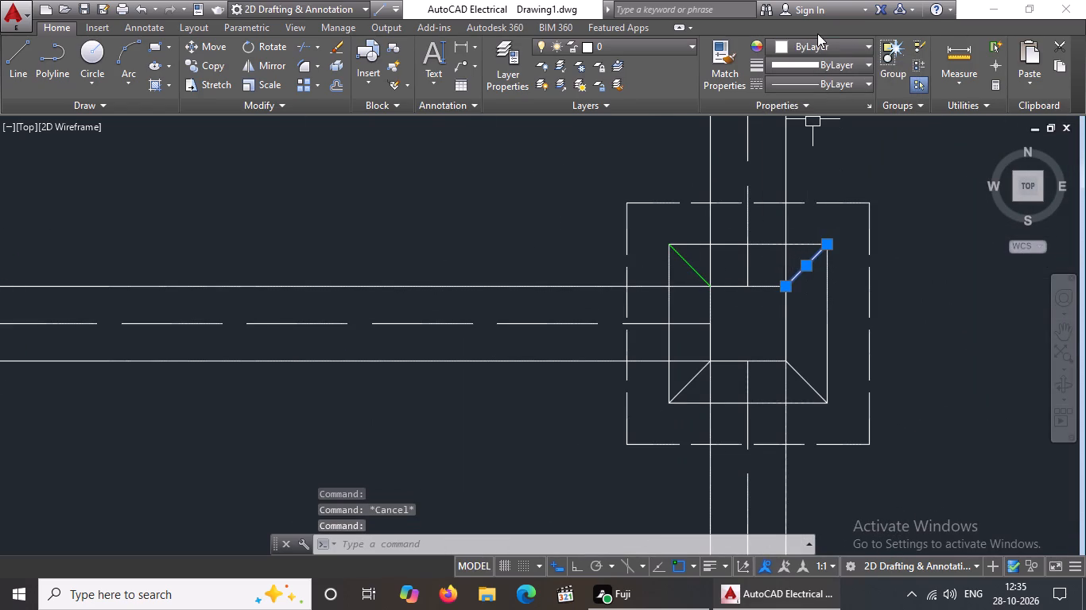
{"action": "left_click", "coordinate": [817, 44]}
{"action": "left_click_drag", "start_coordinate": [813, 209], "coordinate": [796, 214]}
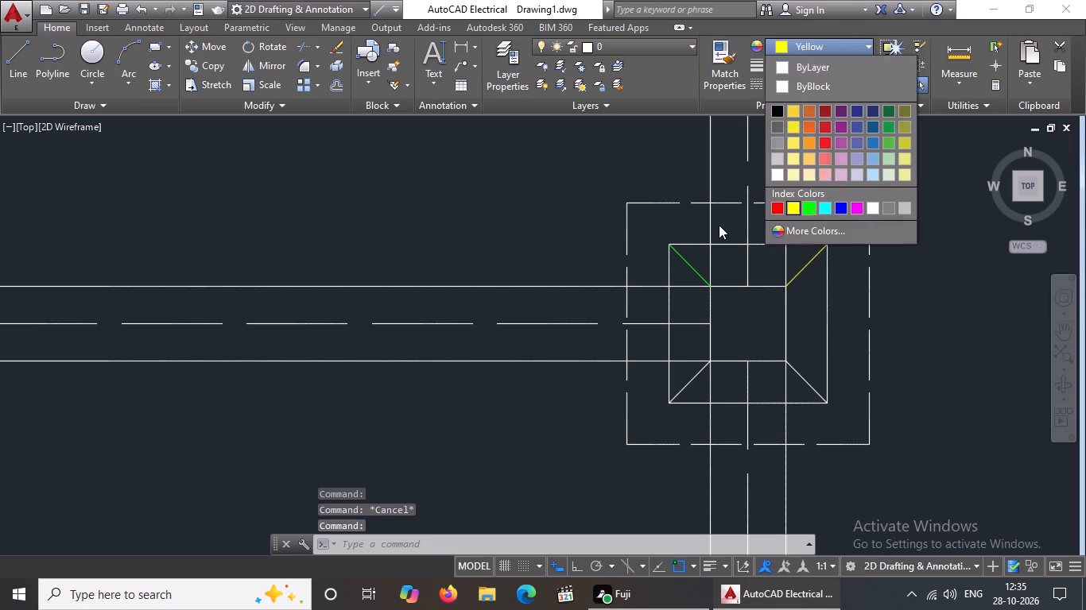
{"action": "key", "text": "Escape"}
Change the colour of the upper-right diagonal of the third row's middle-column footing to Green.
{"action": "left_click", "coordinate": [809, 261]}
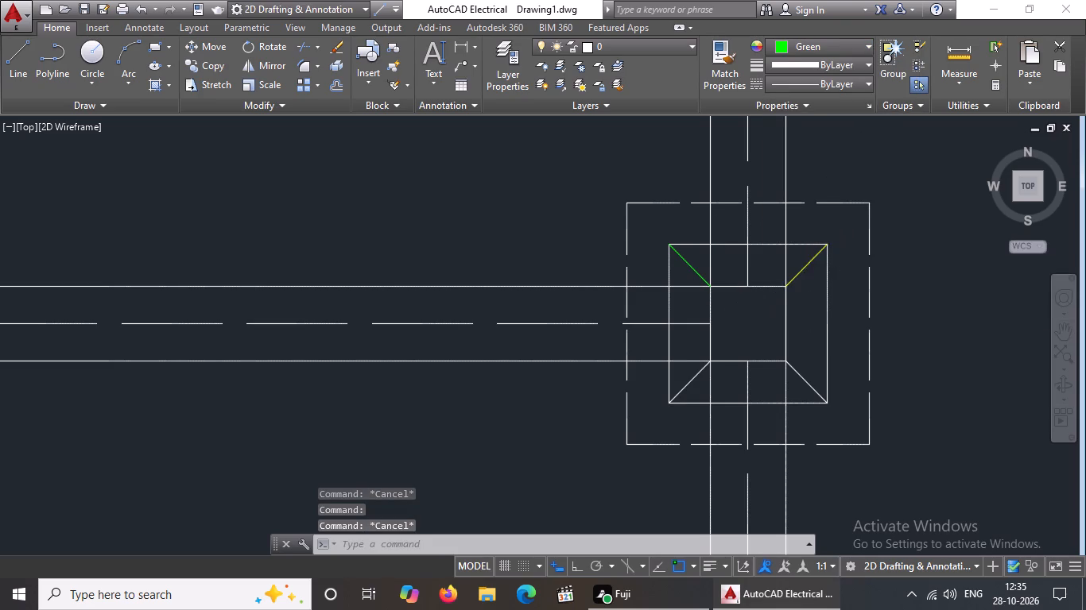
{"action": "left_click", "coordinate": [809, 52]}
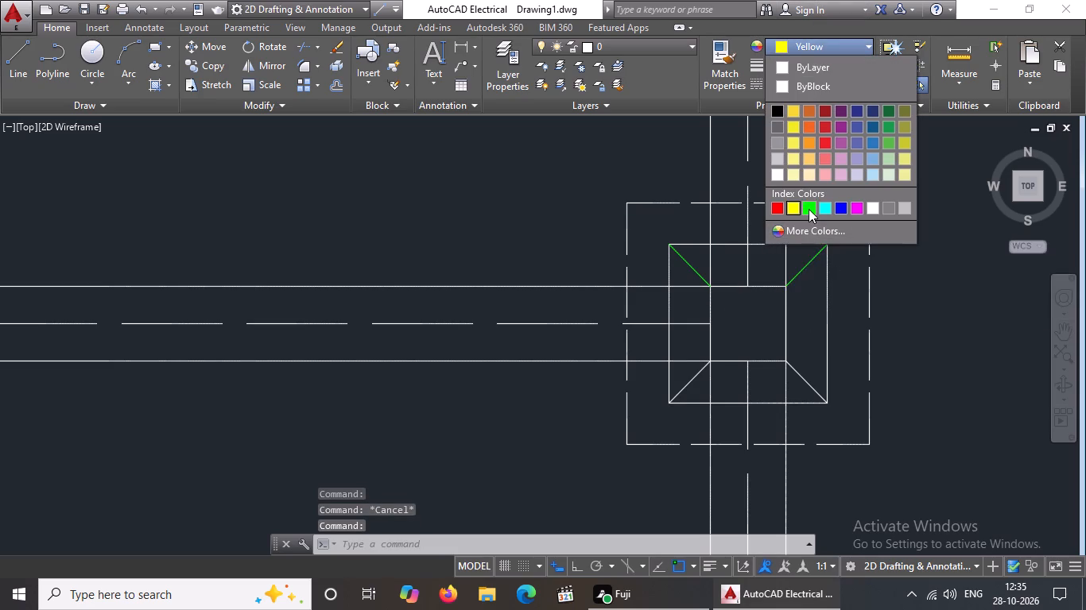
{"action": "left_click", "coordinate": [809, 209]}
{"action": "key", "text": "Escape"}
Colour the two lower diagonals of the third row's middle-column footing Green.
{"action": "left_click", "coordinate": [698, 378]}
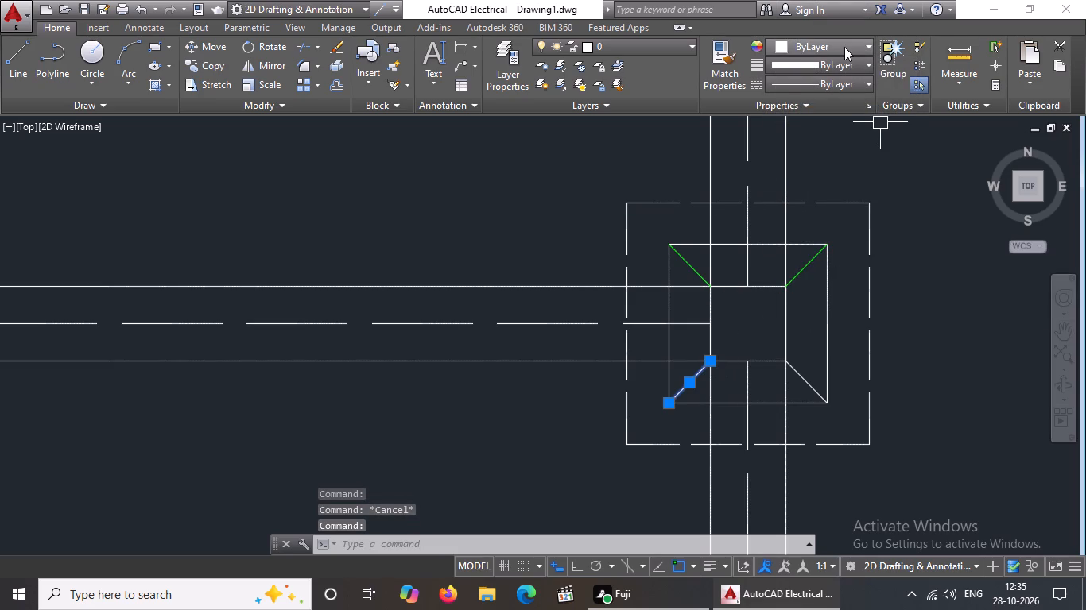
{"action": "left_click", "coordinate": [844, 47]}
{"action": "left_click", "coordinate": [809, 203]}
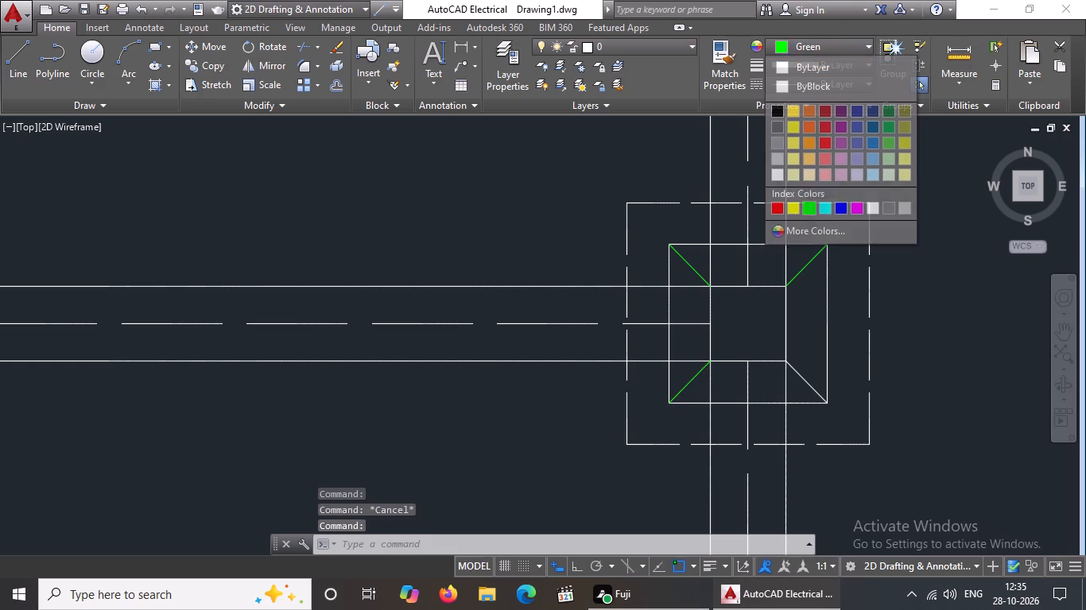
{"action": "key", "text": "Escape"}
{"action": "left_click", "coordinate": [808, 373]}
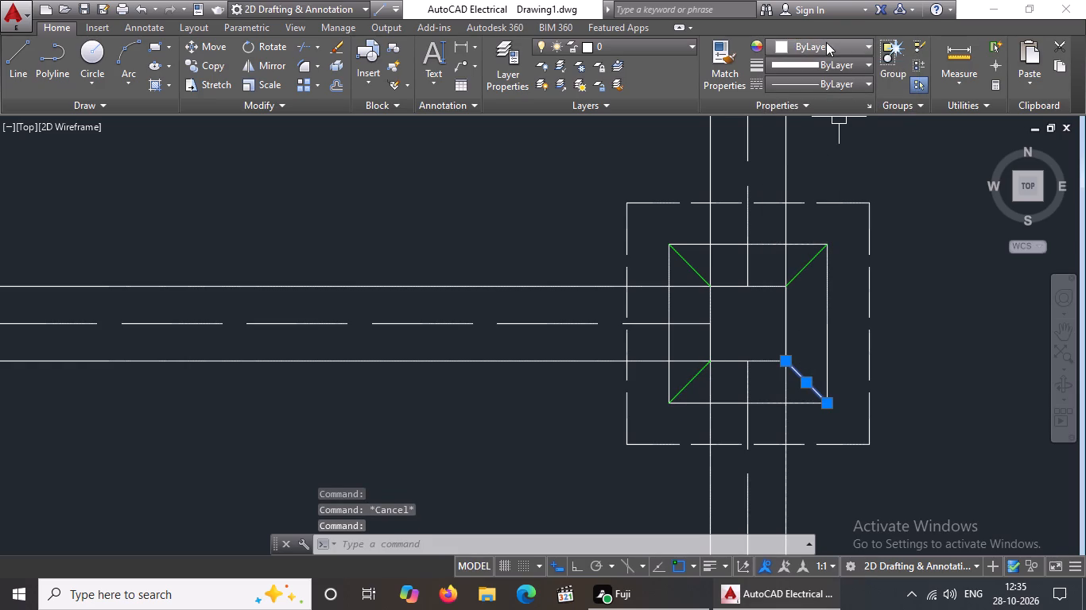
{"action": "left_click", "coordinate": [826, 42]}
{"action": "left_click", "coordinate": [811, 205]}
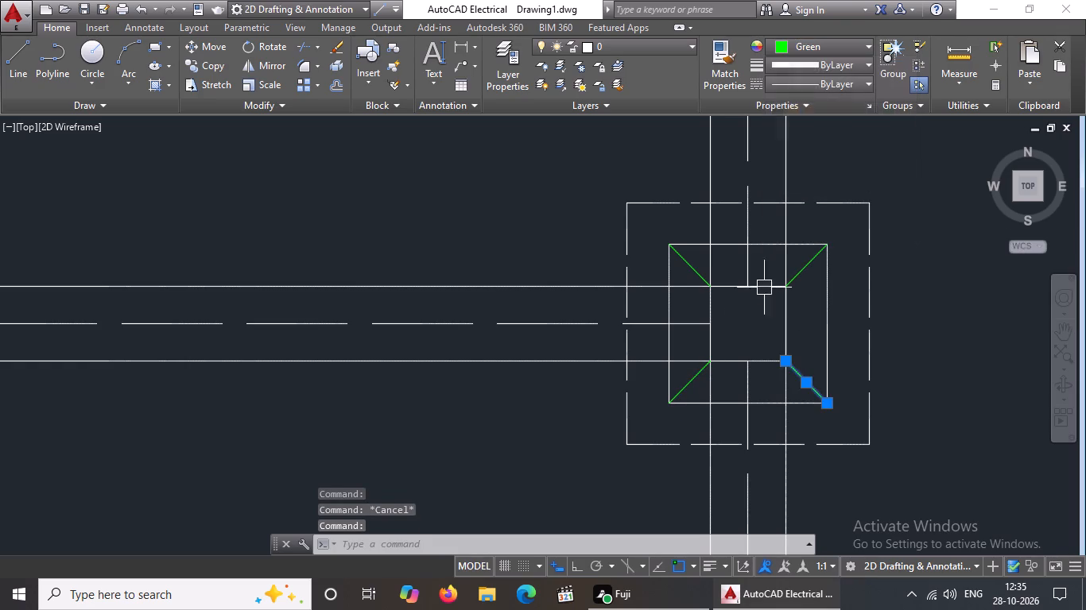
{"action": "key", "text": "Escape"}
Colour the innermost square of the third row's middle-column footing Yellow.
{"action": "scroll", "coordinate": [708, 274], "scroll_direction": "up", "scroll_amount": 2}
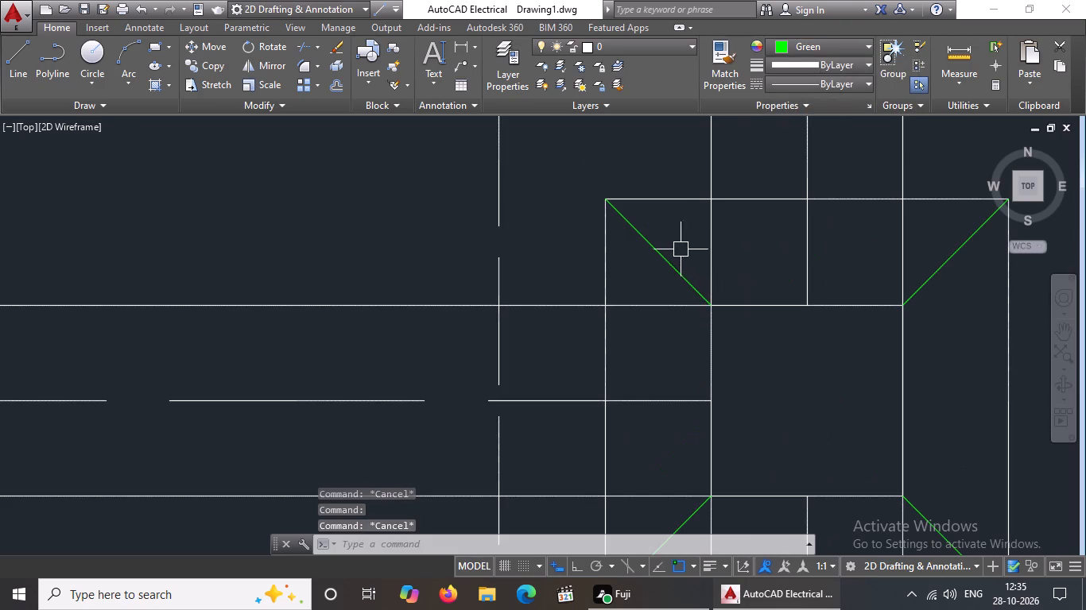
{"action": "left_click", "coordinate": [681, 249]}
{"action": "scroll", "coordinate": [688, 321], "scroll_direction": "down", "scroll_amount": 3}
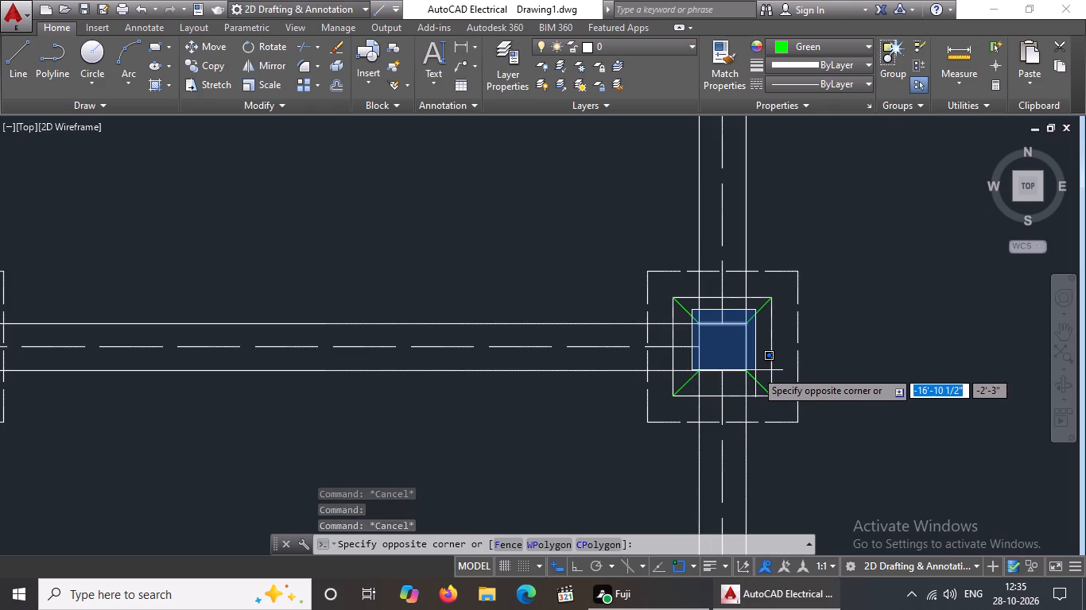
{"action": "left_click", "coordinate": [757, 378]}
{"action": "left_click", "coordinate": [798, 40]}
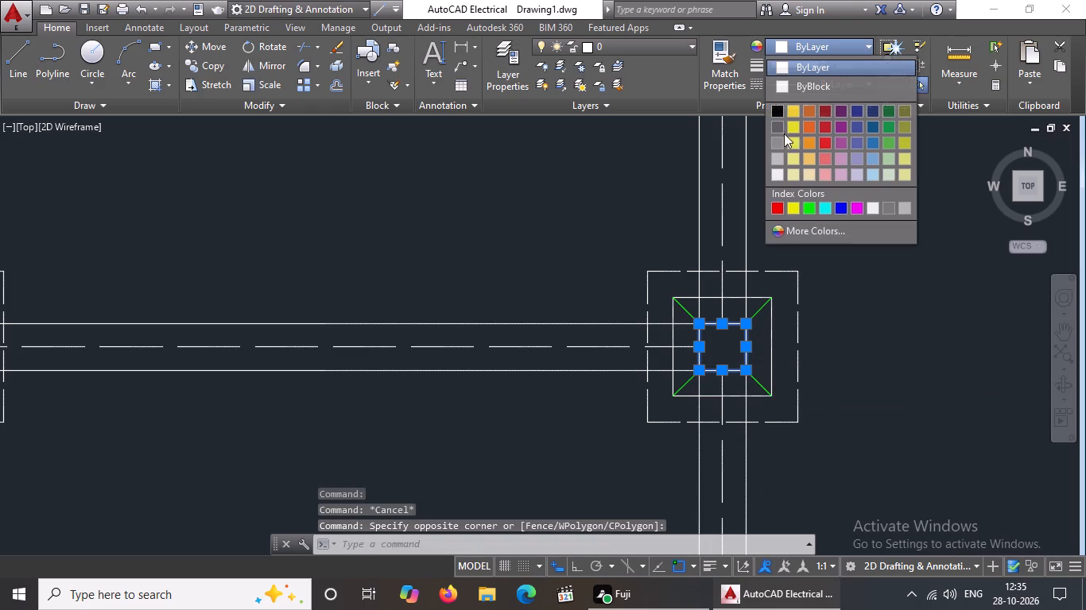
{"action": "left_click", "coordinate": [793, 207]}
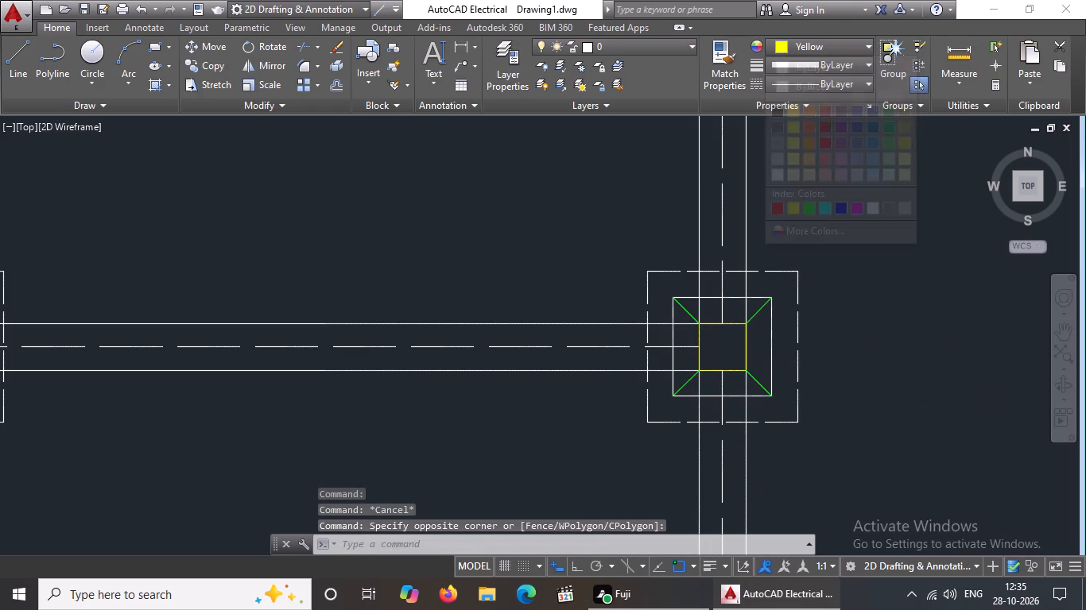
{"action": "key", "text": "Escape"}
Delete the short overlapping line below the innermost square's lower-right corner in the fourth row's middle-column footing.
{"action": "scroll", "coordinate": [840, 240], "scroll_direction": "down", "scroll_amount": 2}
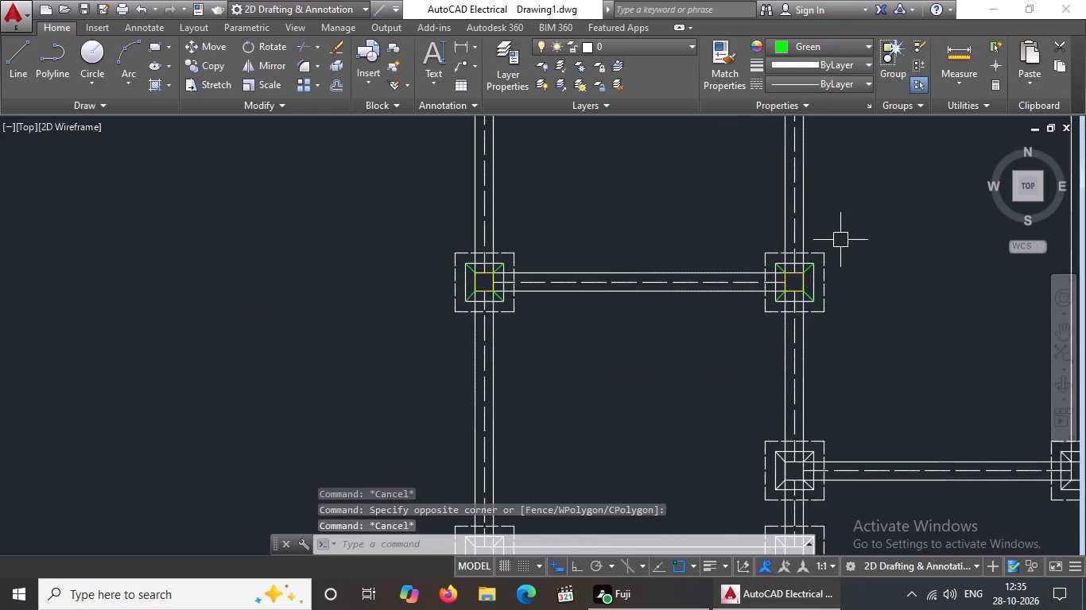
{"action": "scroll", "coordinate": [837, 253], "scroll_direction": "down", "scroll_amount": 2}
{"action": "scroll", "coordinate": [863, 360], "scroll_direction": "up", "scroll_amount": 3}
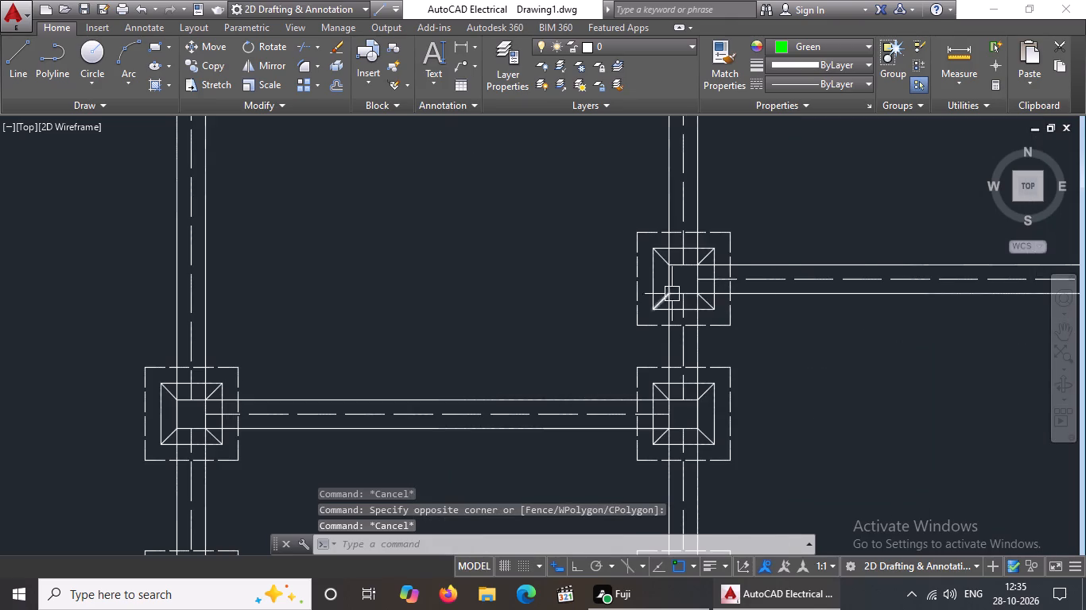
{"action": "scroll", "coordinate": [672, 294], "scroll_direction": "up", "scroll_amount": 2}
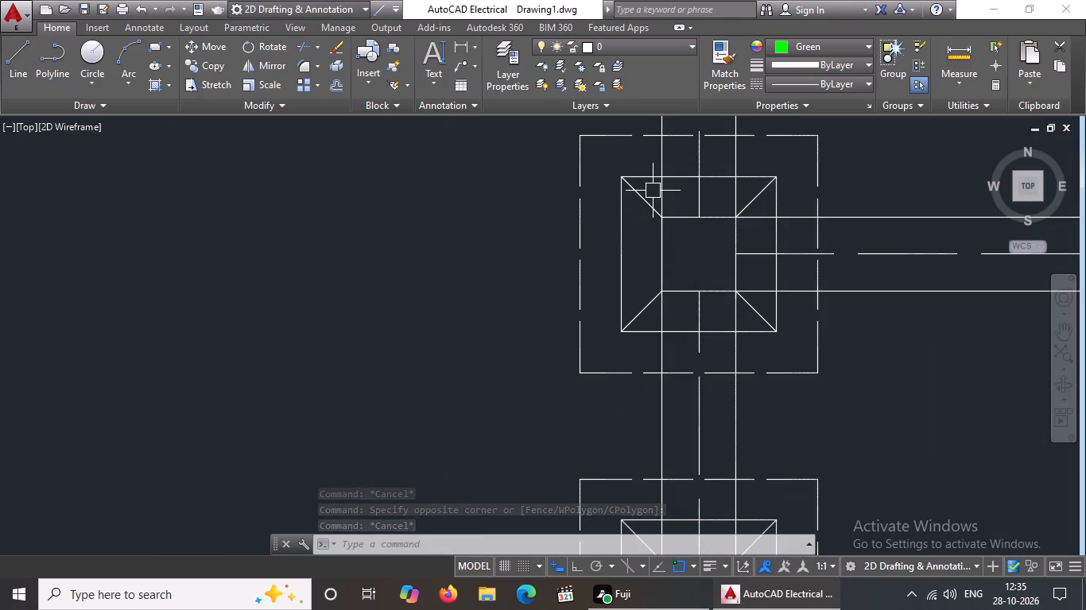
{"action": "left_click", "coordinate": [653, 191]}
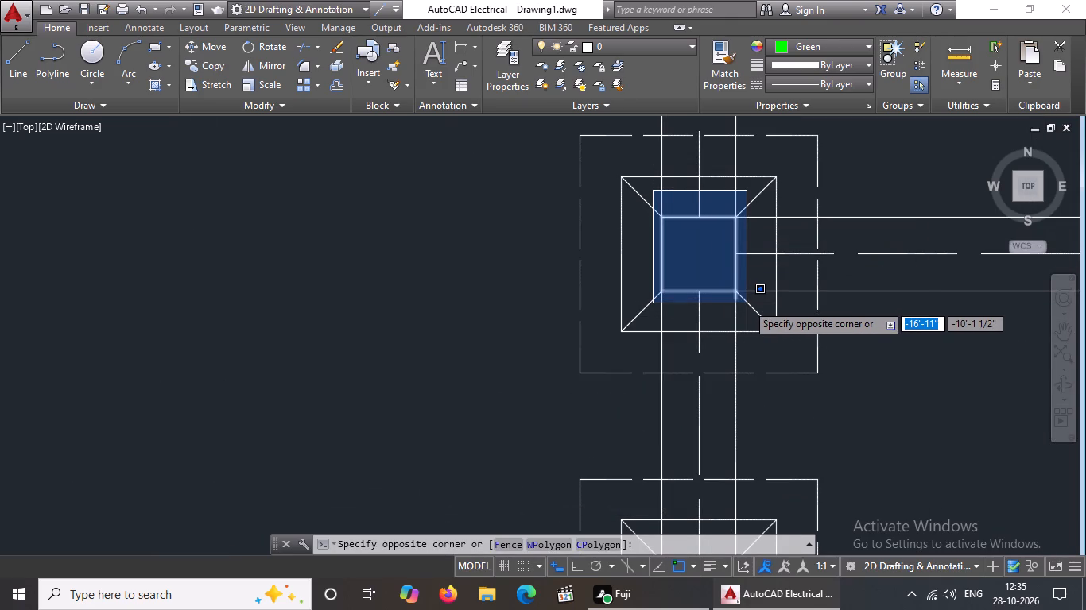
{"action": "left_click", "coordinate": [747, 303]}
{"action": "key", "text": "Escape"}
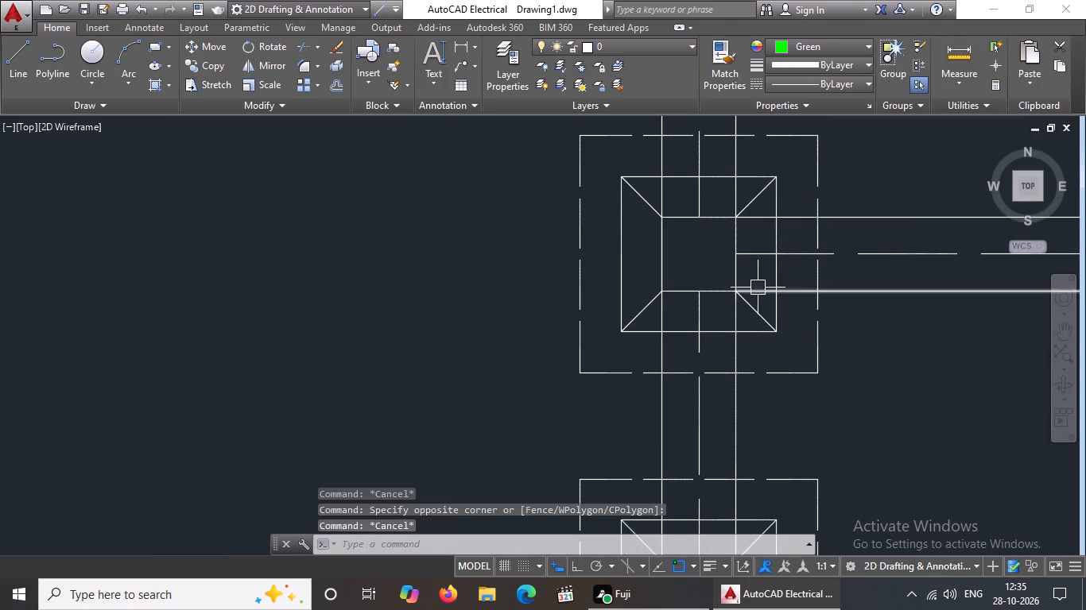
{"action": "scroll", "coordinate": [747, 307], "scroll_direction": "up", "scroll_amount": 4}
{"action": "left_click", "coordinate": [727, 274]}
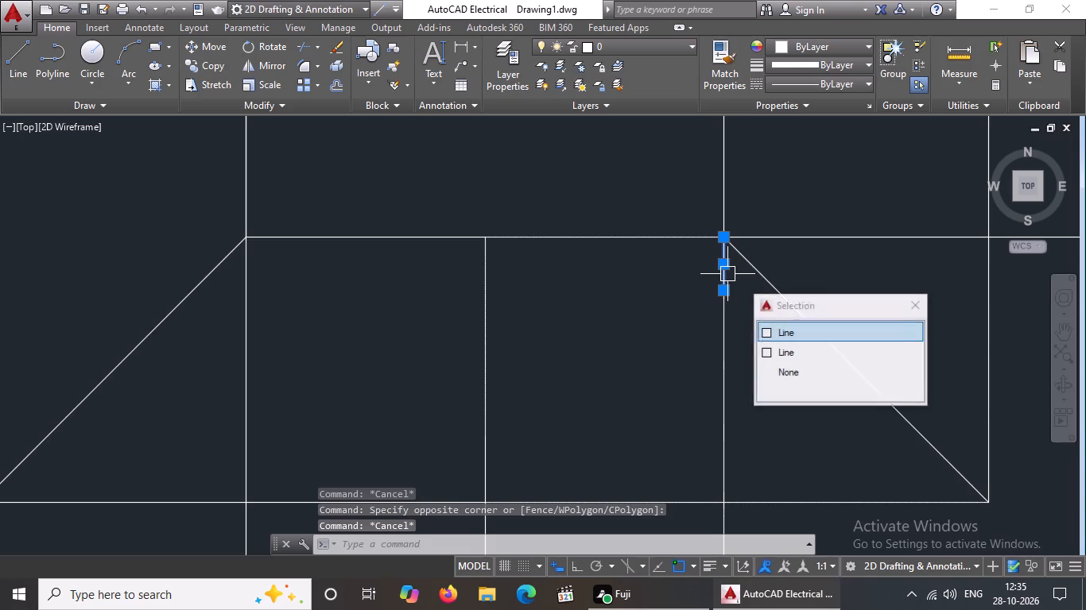
{"action": "key", "text": "Delete"}
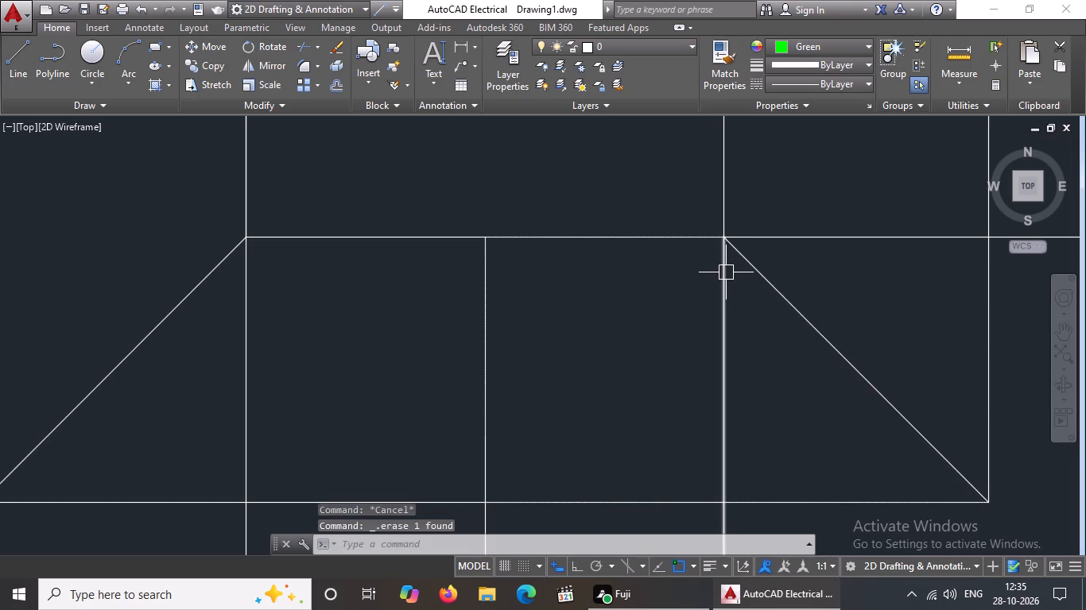
Colour the two upper diagonals of the fourth row's middle-column footing Green.
{"action": "scroll", "coordinate": [726, 272], "scroll_direction": "down", "scroll_amount": 5}
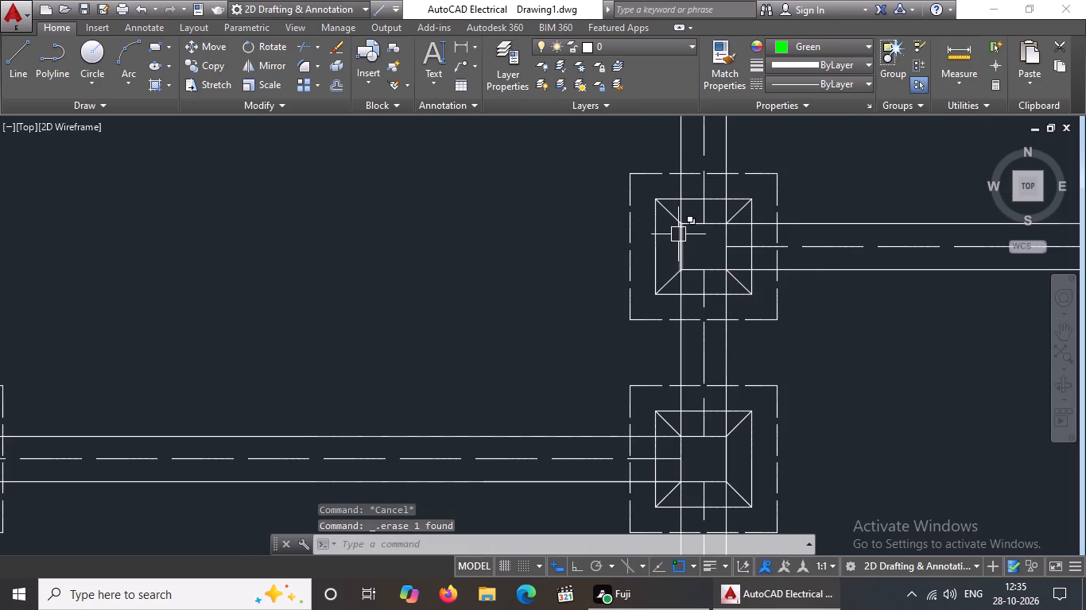
{"action": "scroll", "coordinate": [683, 216], "scroll_direction": "down", "scroll_amount": 3}
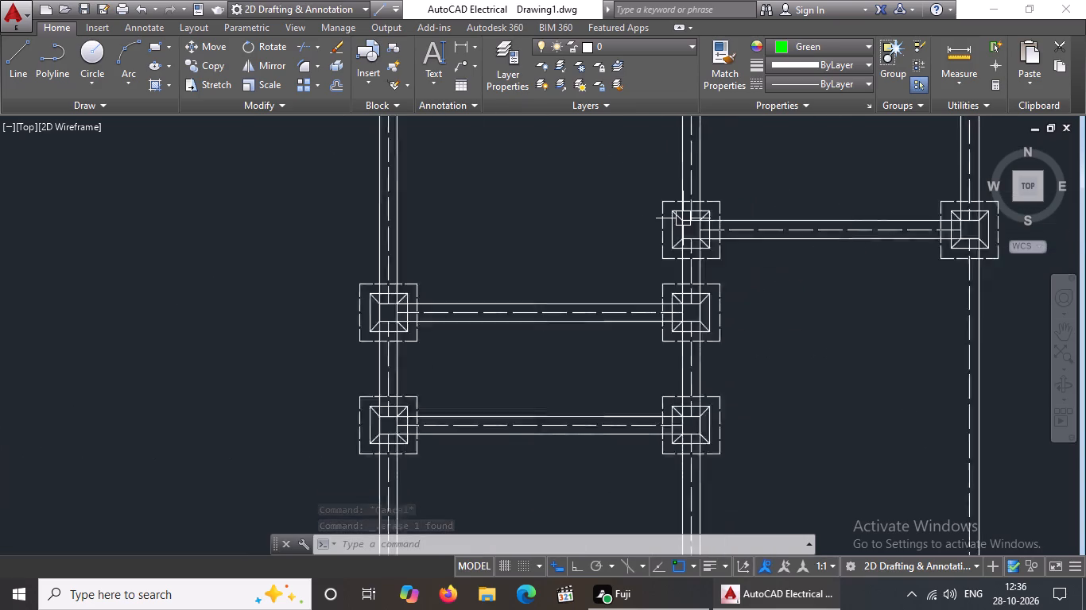
{"action": "scroll", "coordinate": [711, 190], "scroll_direction": "up", "scroll_amount": 4}
{"action": "left_click", "coordinate": [579, 346]}
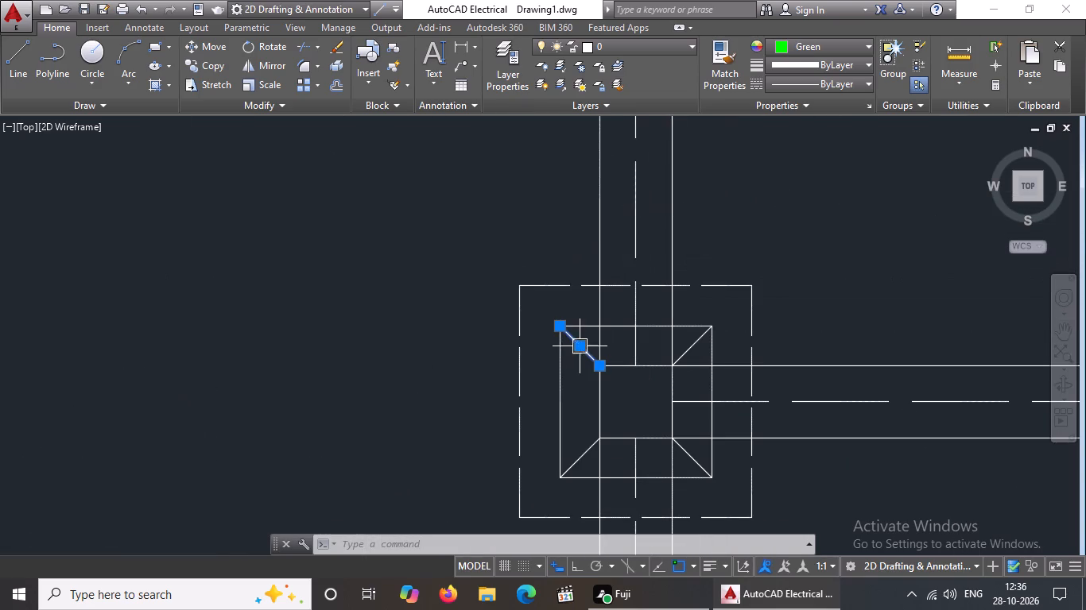
{"action": "left_click", "coordinate": [814, 46]}
{"action": "left_click", "coordinate": [805, 204]}
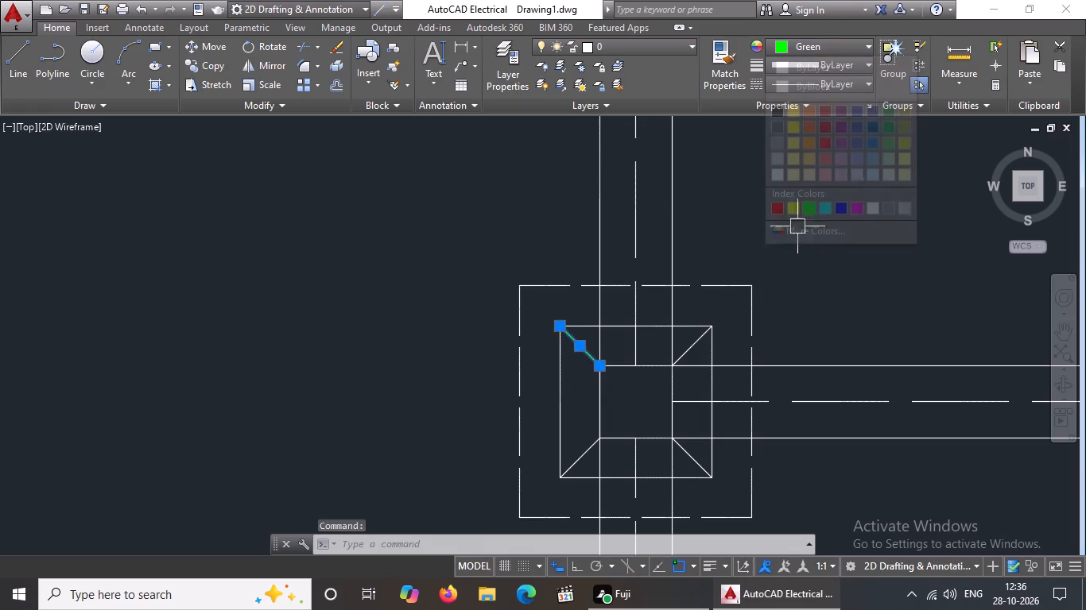
{"action": "key", "text": "Escape"}
{"action": "left_click", "coordinate": [696, 342]}
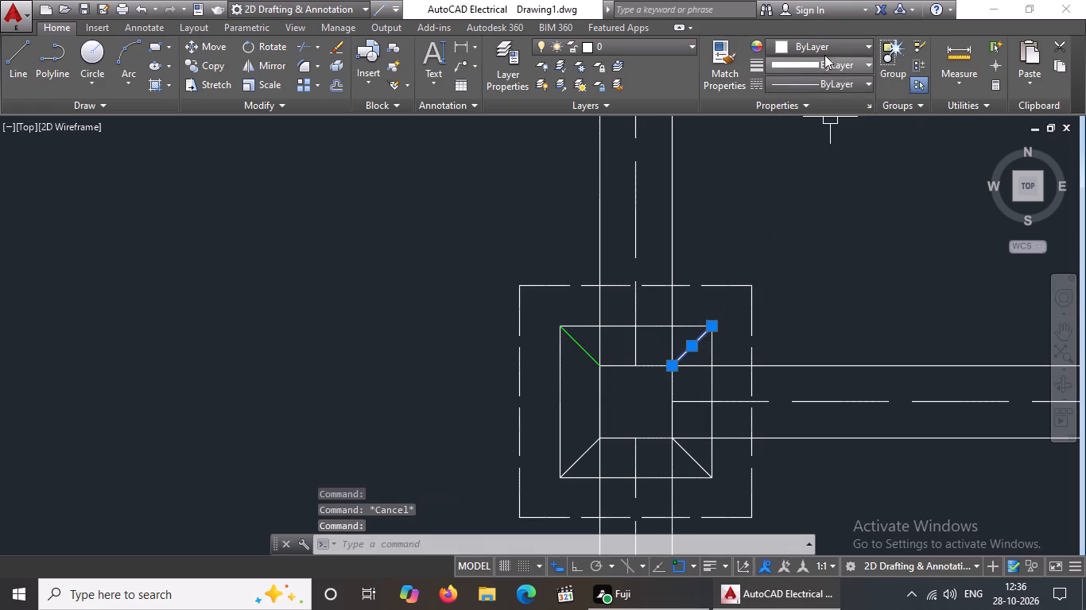
{"action": "left_click", "coordinate": [820, 45]}
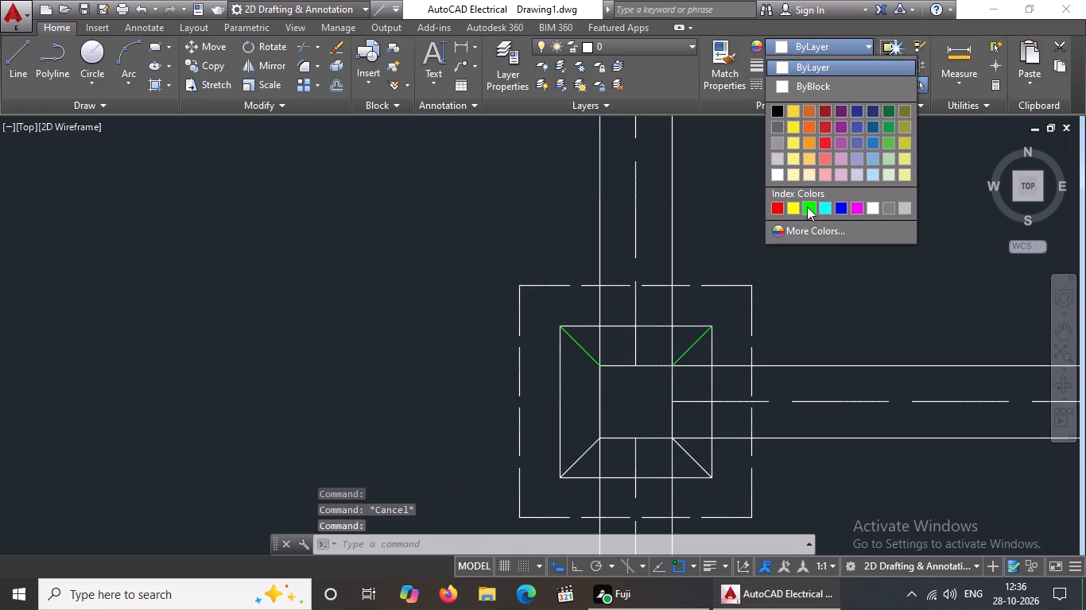
{"action": "left_click", "coordinate": [808, 207]}
{"action": "key", "text": "Escape"}
Colour the two lower diagonals of the fourth row's middle-column footing Green.
{"action": "left_click_drag", "start_coordinate": [595, 450], "coordinate": [612, 405]}
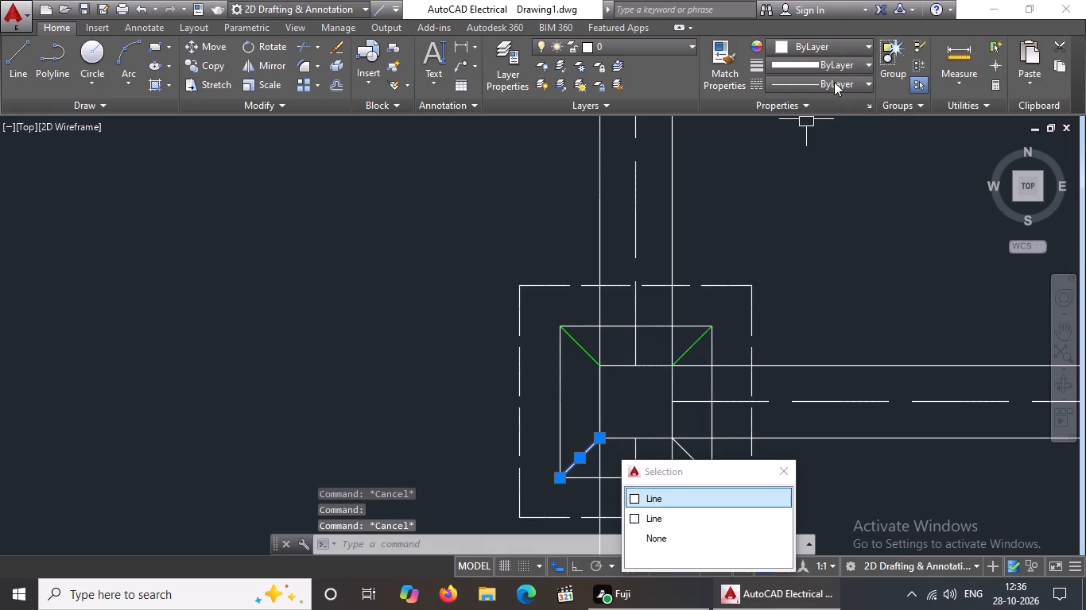
{"action": "left_click", "coordinate": [846, 47]}
{"action": "left_click", "coordinate": [810, 201]}
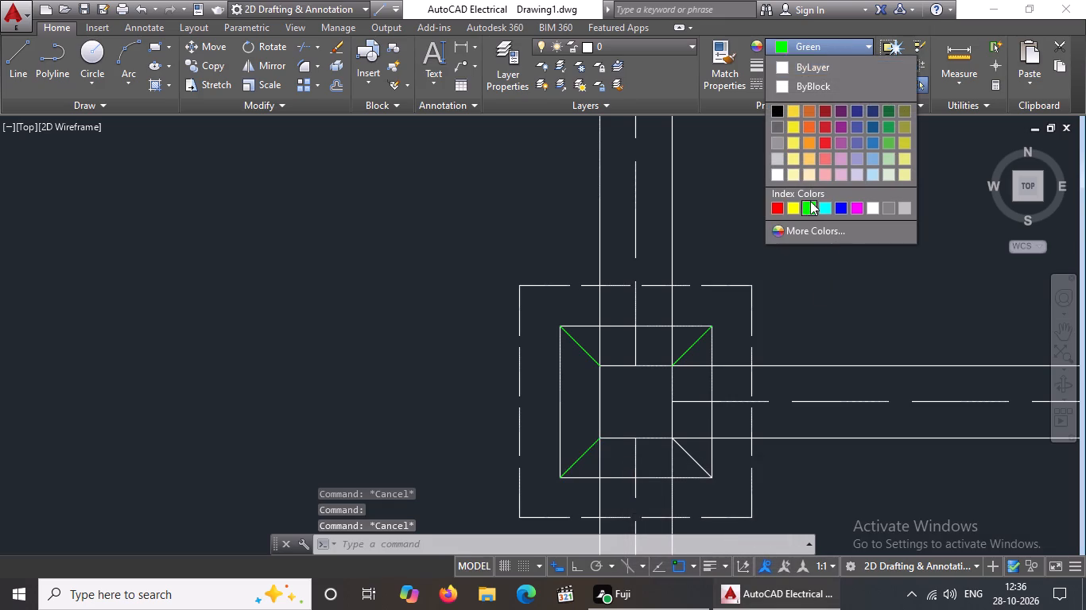
{"action": "key", "text": "Escape"}
{"action": "left_click", "coordinate": [687, 461]}
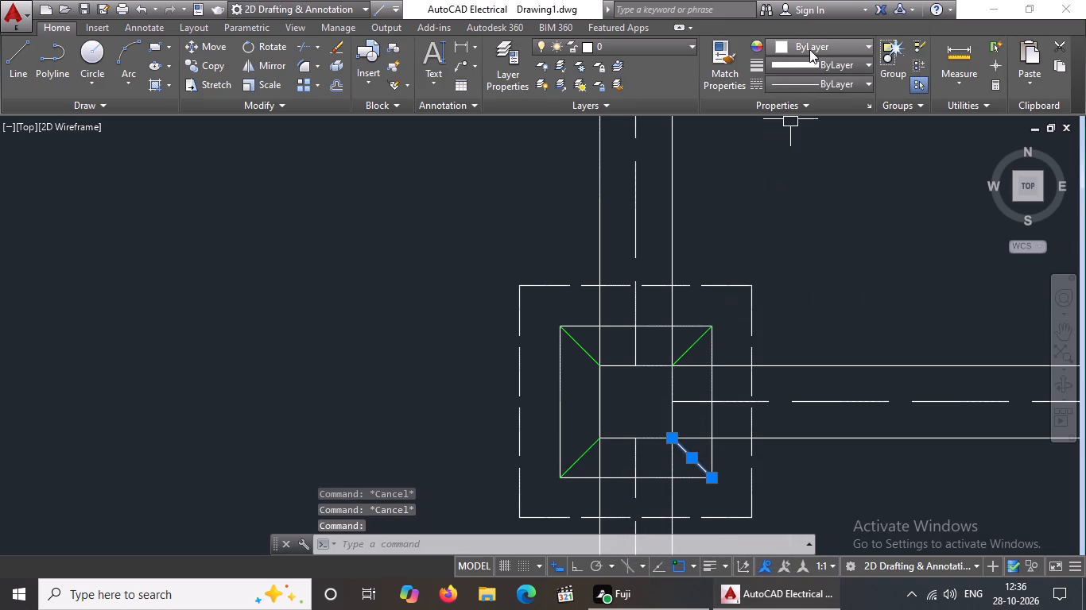
{"action": "left_click", "coordinate": [809, 44]}
{"action": "left_click", "coordinate": [809, 211]}
{"action": "key", "text": "Escape"}
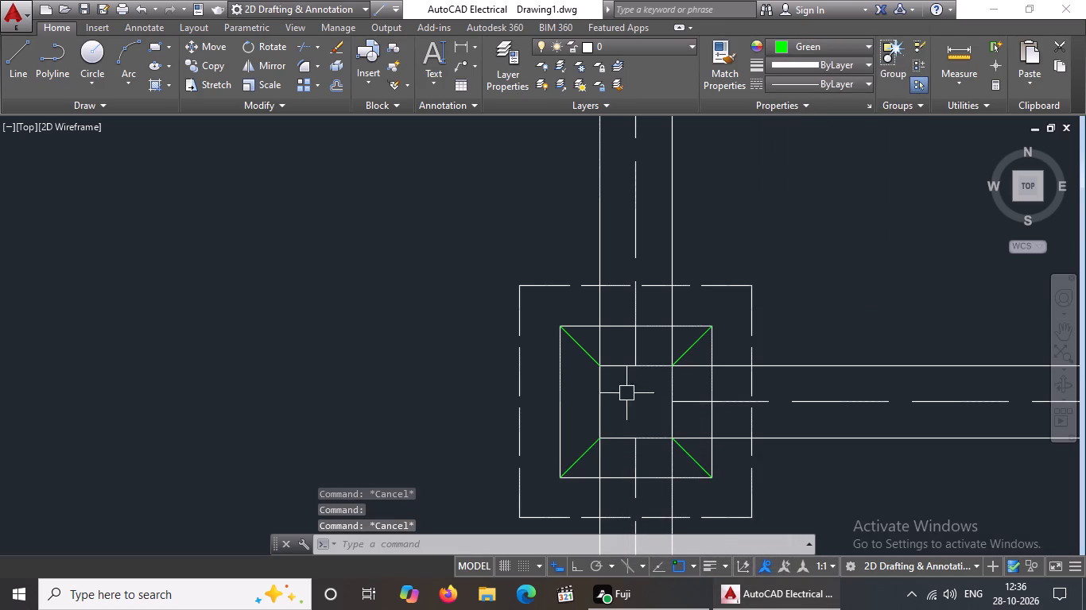
Colour the innermost square of the fourth row's middle-column footing Yellow.
{"action": "scroll", "coordinate": [600, 342], "scroll_direction": "up", "scroll_amount": 2}
{"action": "left_click", "coordinate": [569, 346]}
{"action": "scroll", "coordinate": [575, 353], "scroll_direction": "down", "scroll_amount": 3}
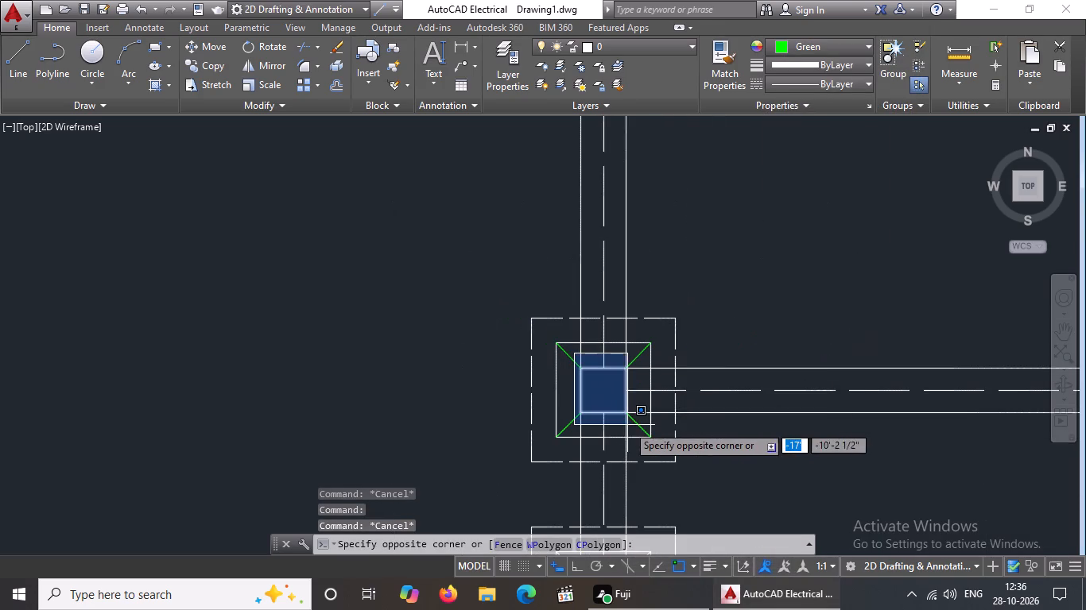
{"action": "left_click", "coordinate": [635, 426]}
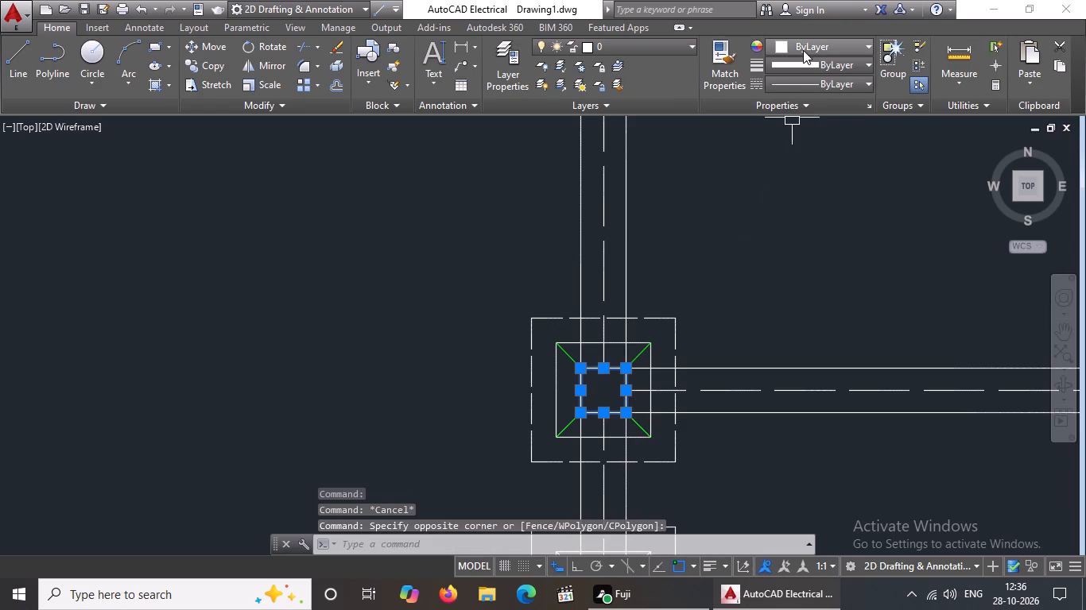
{"action": "left_click", "coordinate": [803, 50]}
{"action": "left_click", "coordinate": [793, 205]}
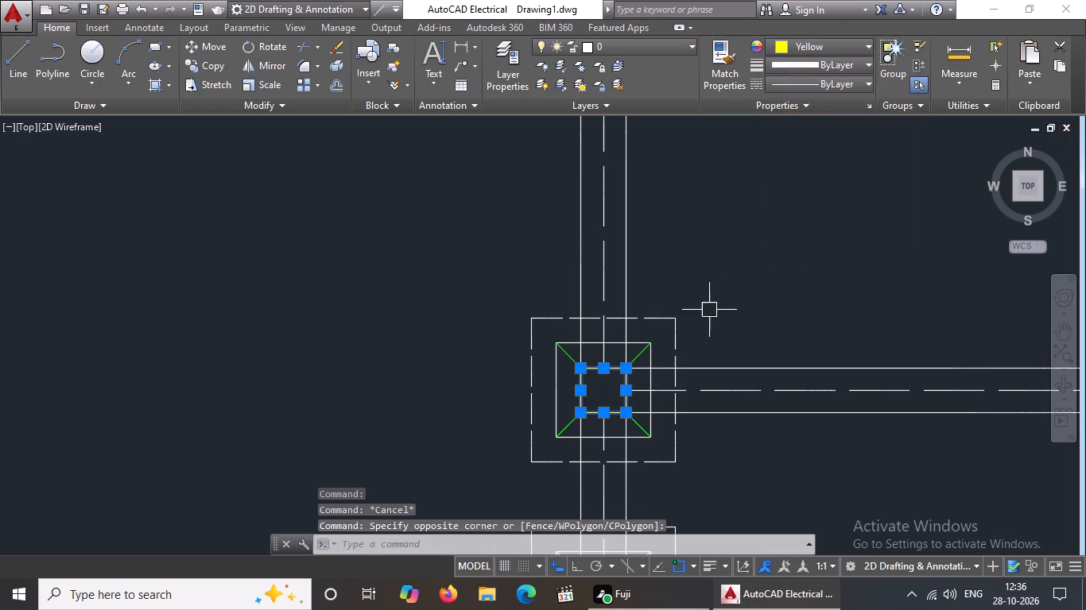
{"action": "key", "text": "Escape"}
Colour the upper-left diagonal of the fourth row's right footing Green.
{"action": "scroll", "coordinate": [670, 308], "scroll_direction": "down", "scroll_amount": 4}
{"action": "scroll", "coordinate": [795, 340], "scroll_direction": "down", "scroll_amount": 2}
{"action": "scroll", "coordinate": [801, 337], "scroll_direction": "up", "scroll_amount": 2}
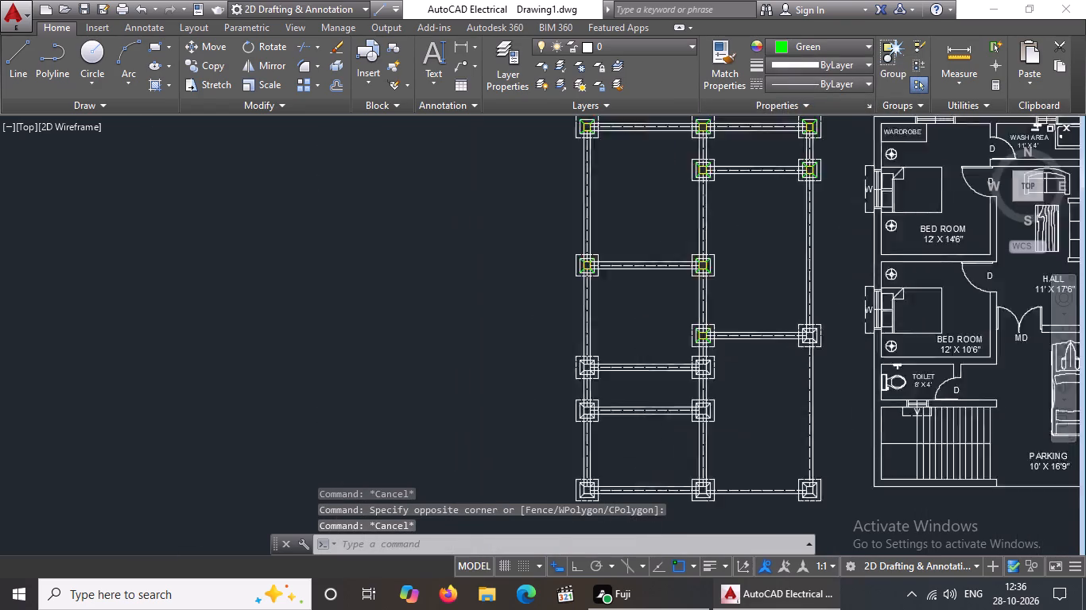
{"action": "scroll", "coordinate": [801, 337], "scroll_direction": "up", "scroll_amount": 4}
{"action": "left_click", "coordinate": [816, 290]}
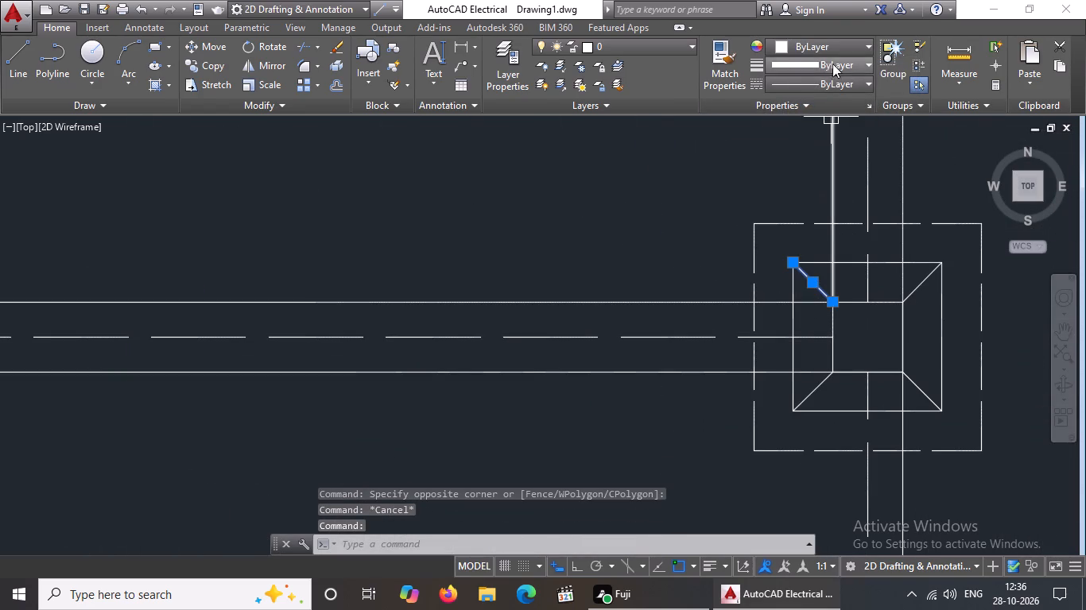
{"action": "left_click", "coordinate": [831, 46]}
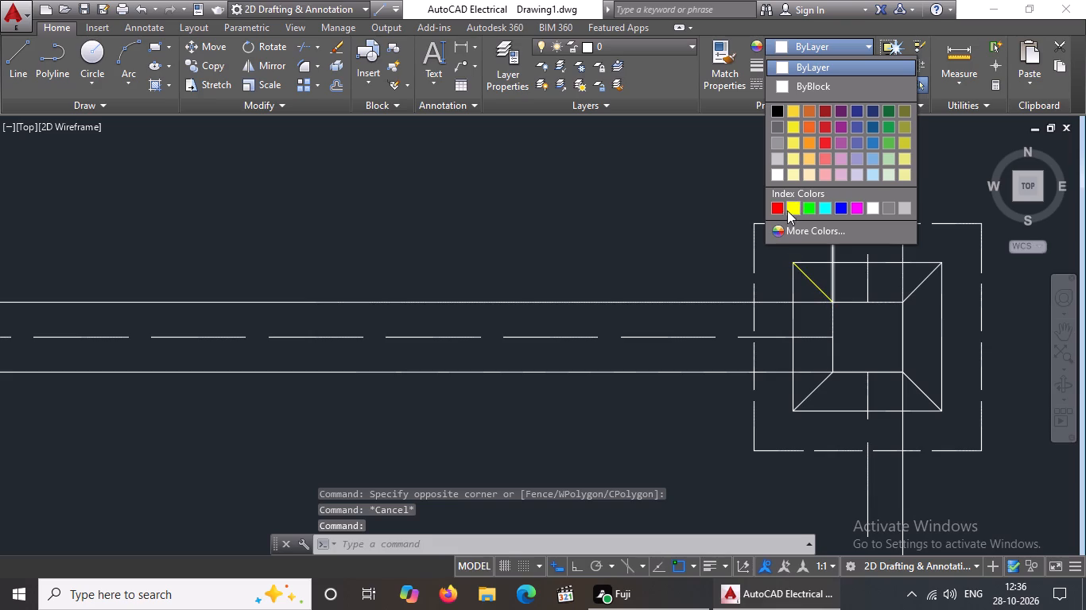
{"action": "left_click", "coordinate": [809, 208]}
{"action": "key", "text": "Escape"}
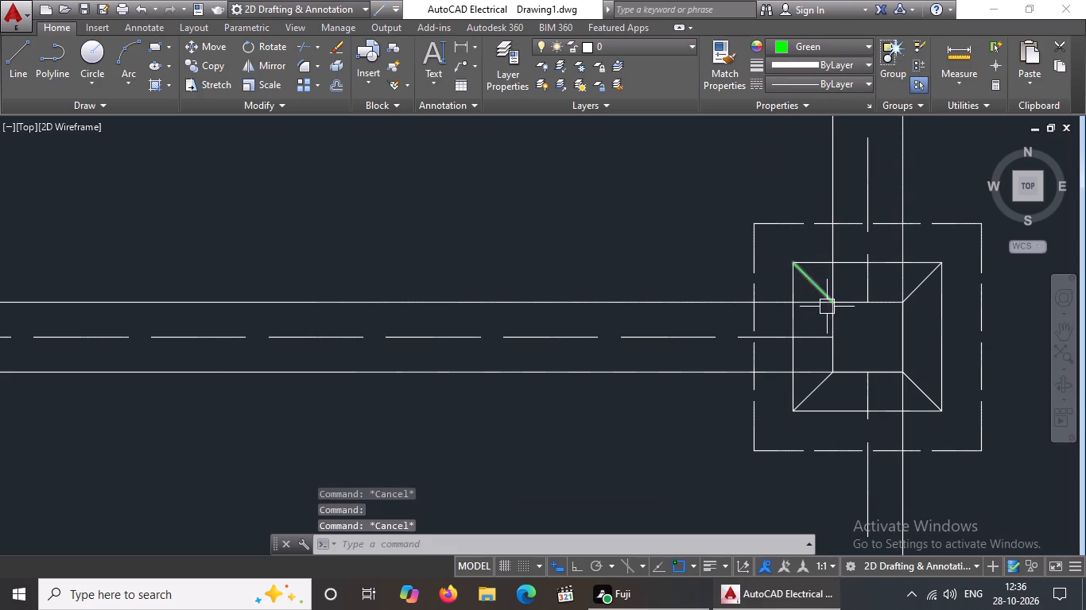
Colour the innermost square of the fourth row's right footing Yellow.
{"action": "scroll", "coordinate": [840, 328], "scroll_direction": "up", "scroll_amount": 2}
{"action": "left_click", "coordinate": [796, 219]}
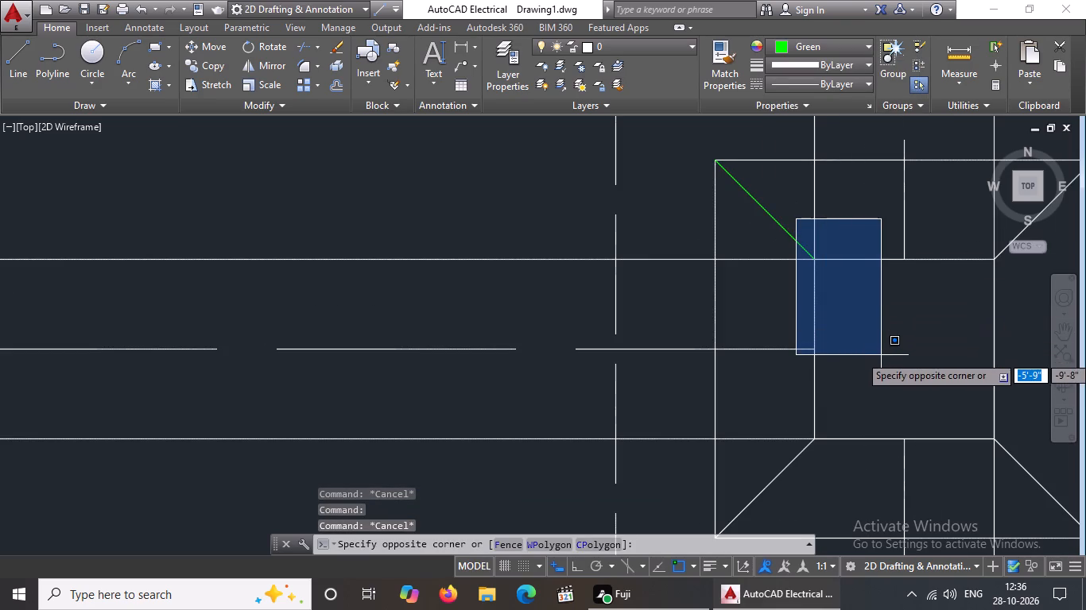
{"action": "scroll", "coordinate": [959, 411], "scroll_direction": "down", "scroll_amount": 2}
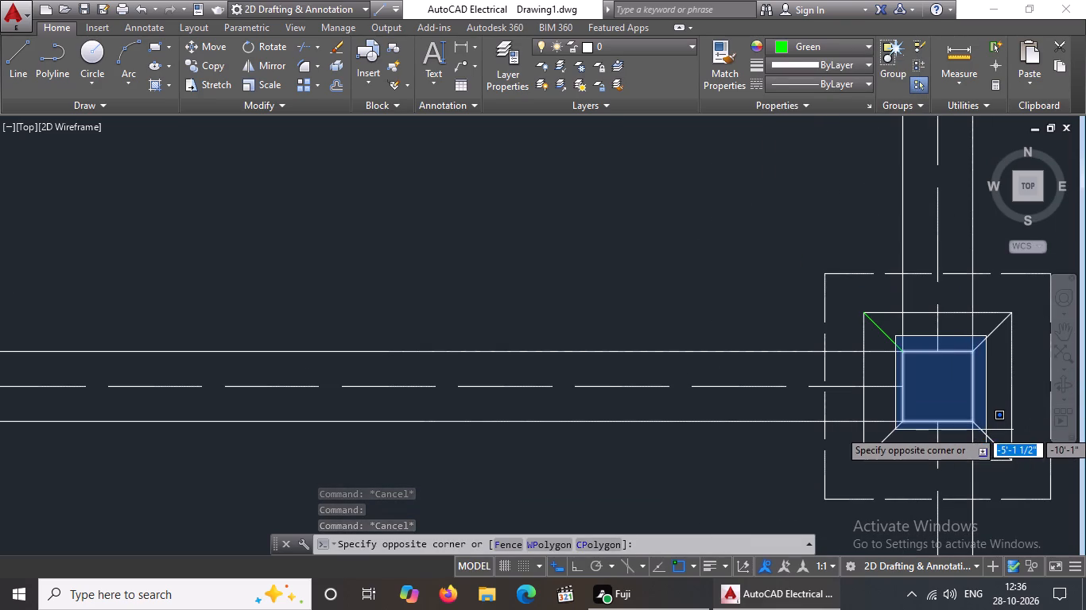
{"action": "left_click", "coordinate": [987, 429]}
{"action": "left_click", "coordinate": [820, 49]}
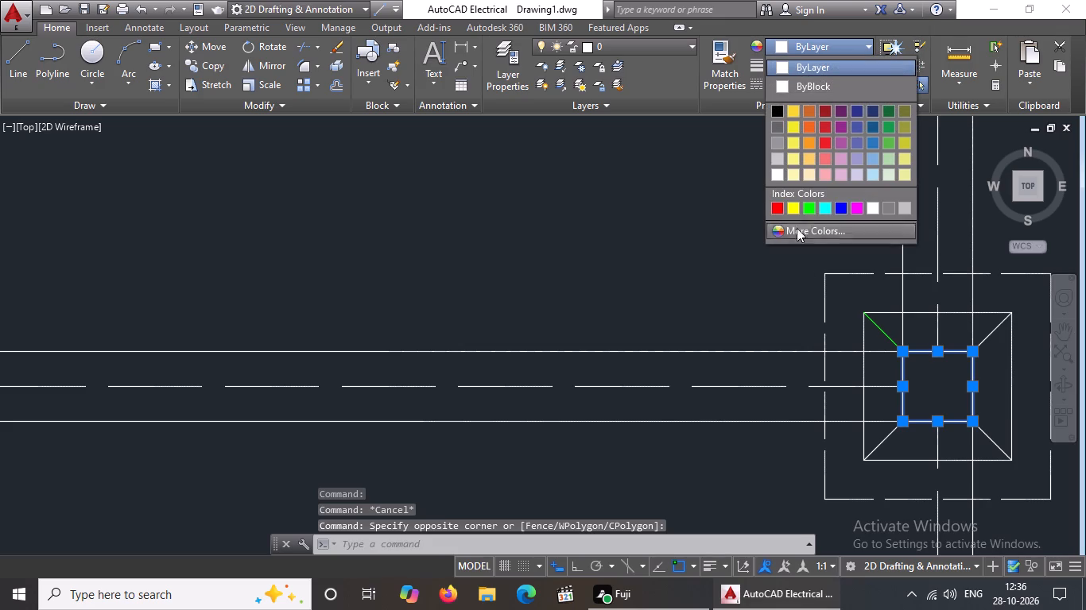
{"action": "left_click", "coordinate": [791, 201]}
{"action": "key", "text": "Escape"}
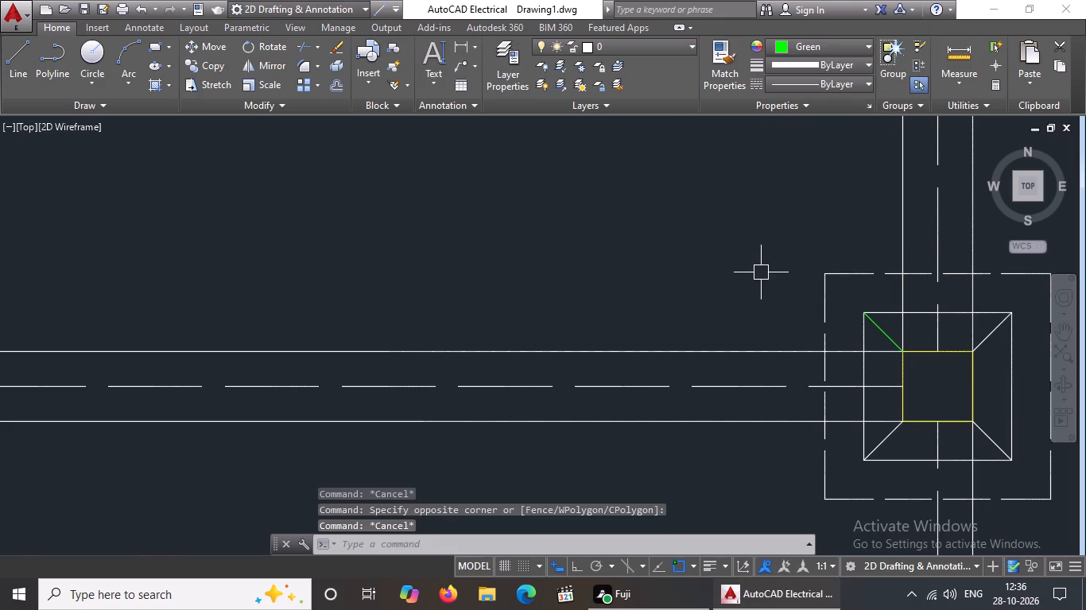
Colour the upper-right diagonal of the fourth row's right footing Green.
{"action": "scroll", "coordinate": [761, 272], "scroll_direction": "down", "scroll_amount": 1}
{"action": "scroll", "coordinate": [947, 349], "scroll_direction": "up", "scroll_amount": 2}
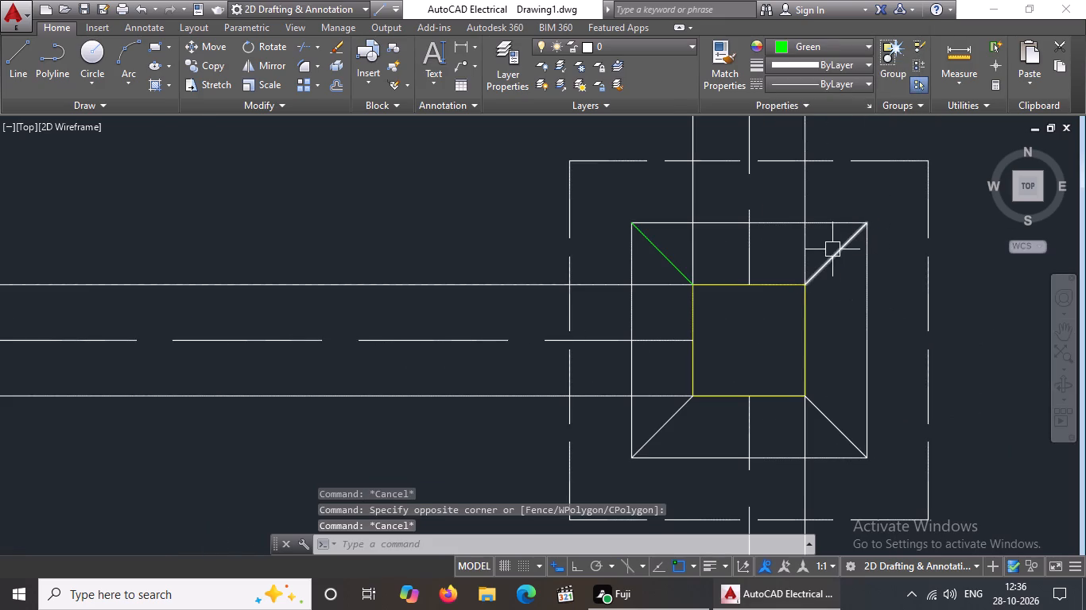
{"action": "left_click", "coordinate": [832, 249]}
{"action": "left_click", "coordinate": [832, 41]}
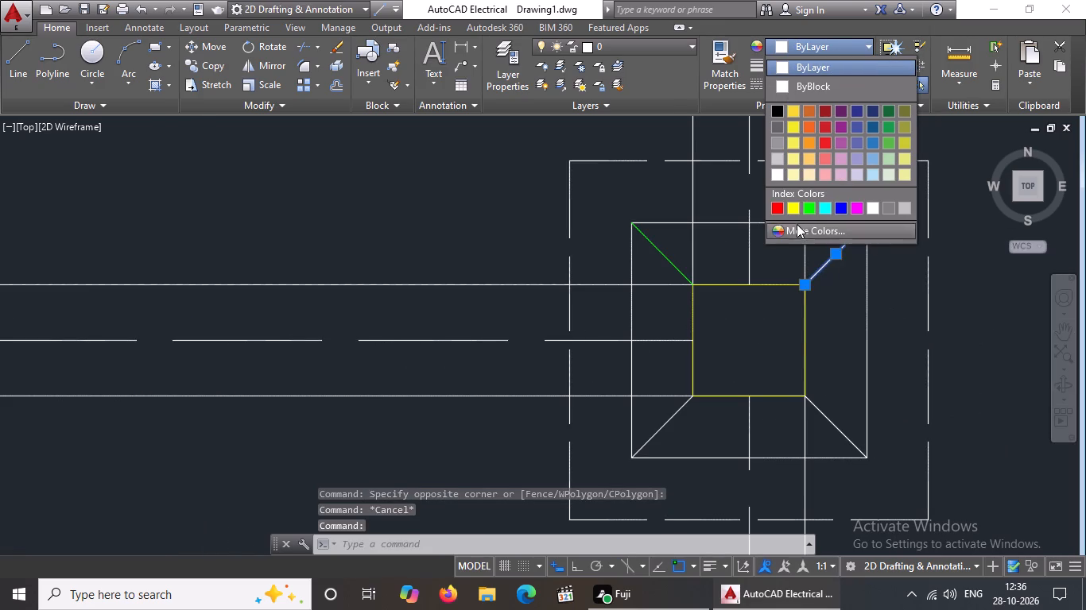
{"action": "left_click", "coordinate": [793, 205]}
{"action": "left_click", "coordinate": [867, 37]}
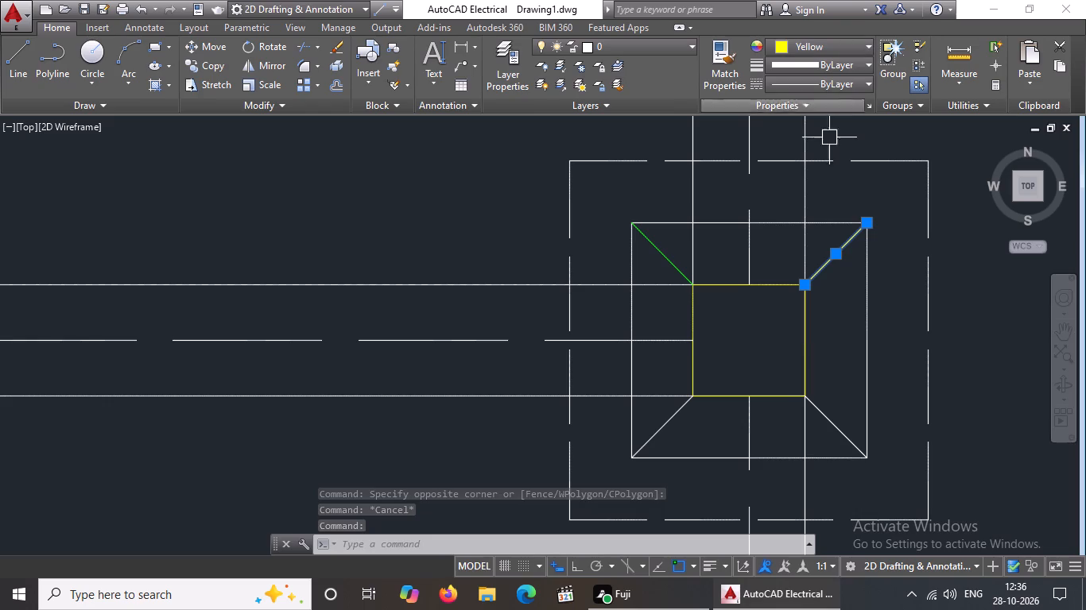
{"action": "left_click", "coordinate": [862, 50]}
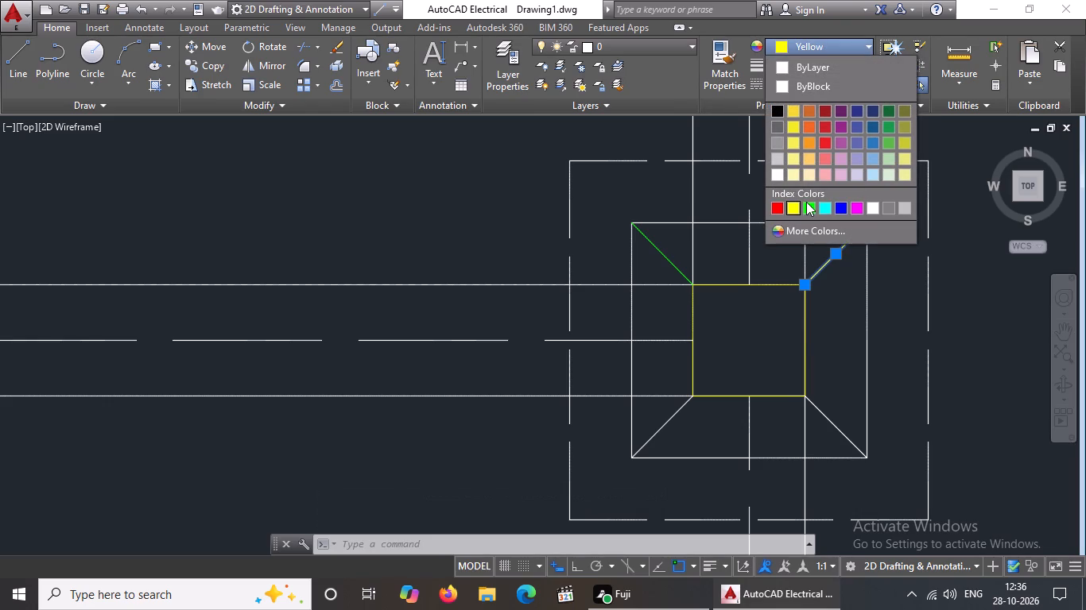
{"action": "left_click", "coordinate": [807, 202]}
{"action": "key", "text": "Escape"}
Colour the two lower diagonals of the fourth row's right footing Green.
{"action": "left_click", "coordinate": [840, 430]}
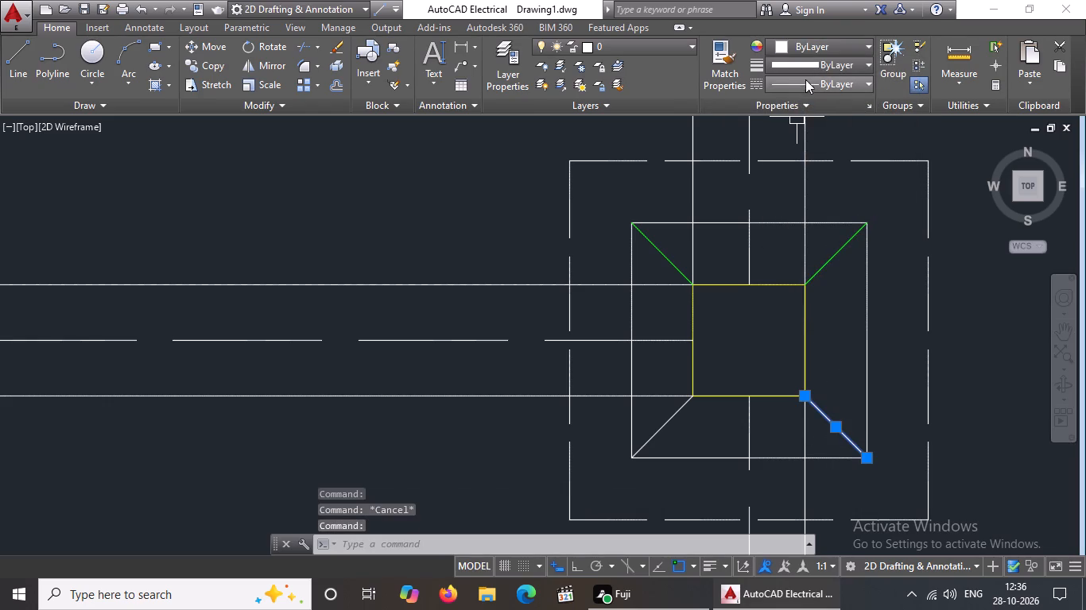
{"action": "left_click", "coordinate": [808, 48]}
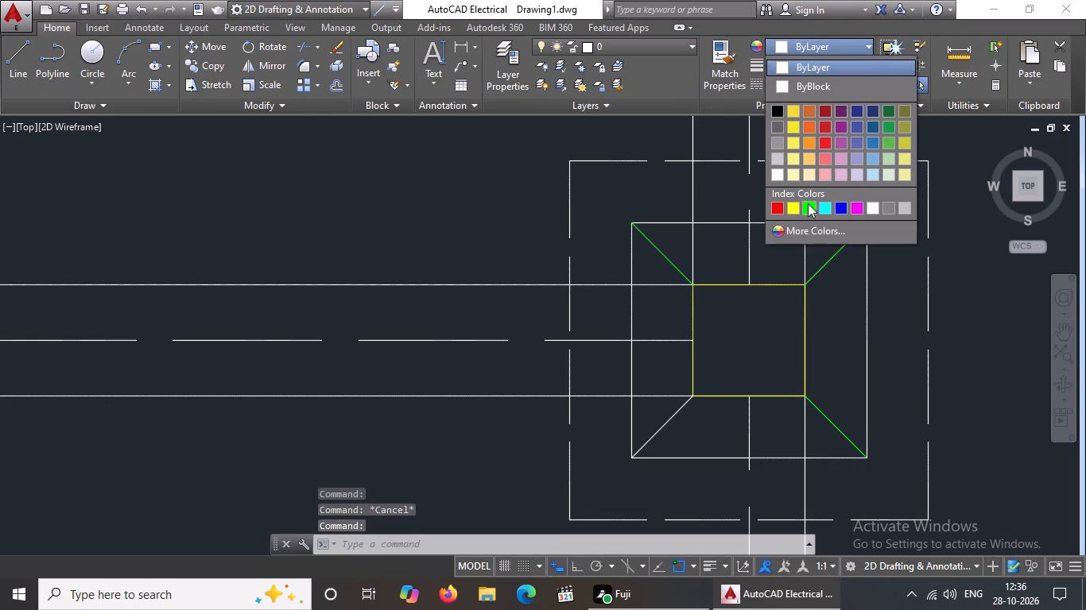
{"action": "left_click", "coordinate": [808, 203]}
{"action": "left_click", "coordinate": [668, 422]}
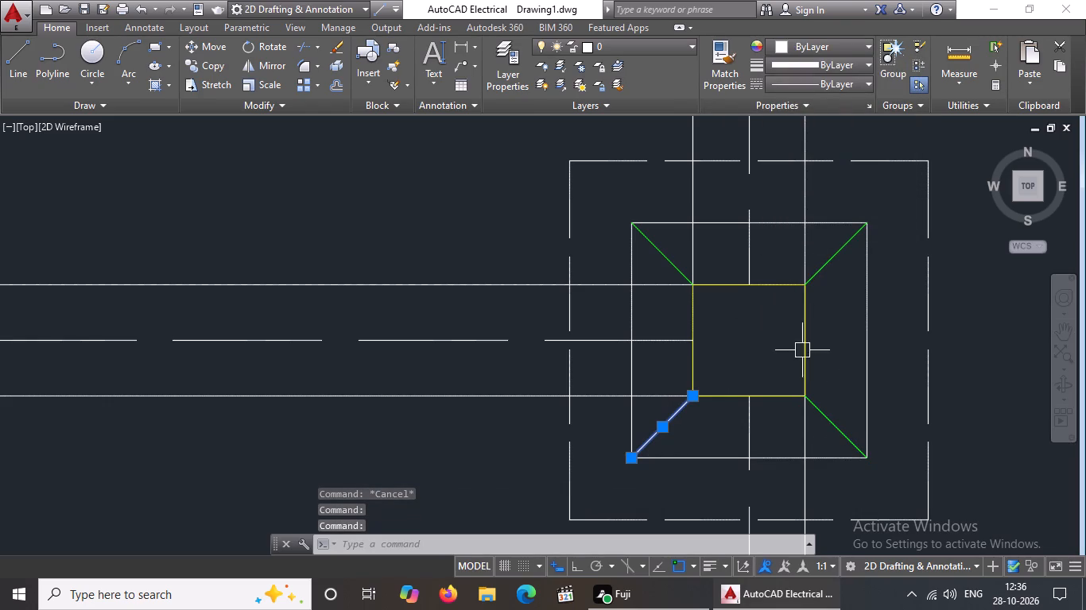
{"action": "left_click", "coordinate": [843, 44]}
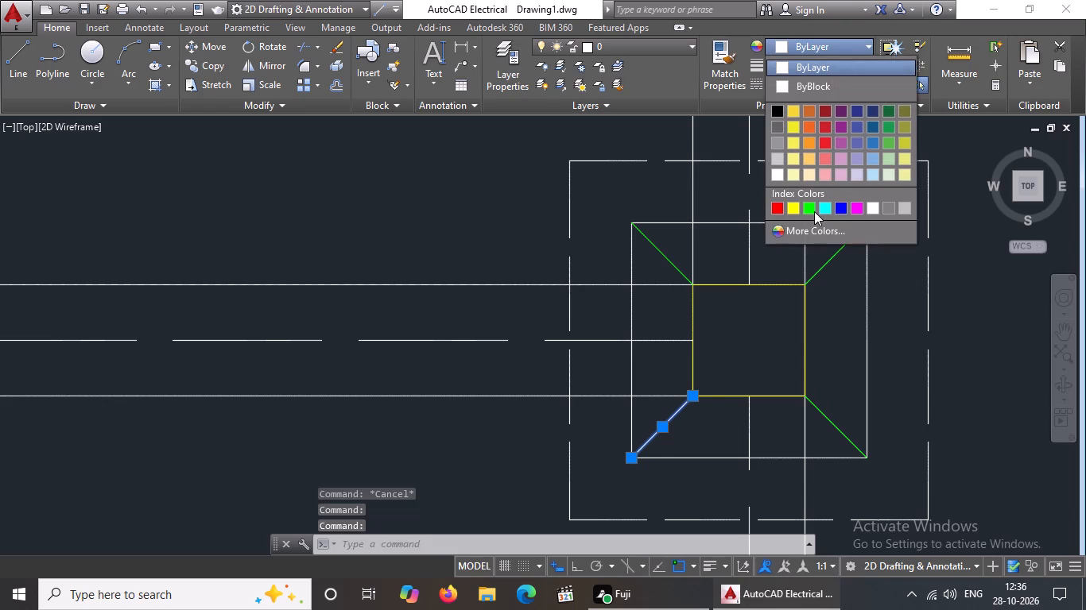
{"action": "left_click", "coordinate": [809, 203]}
{"action": "key", "text": "Escape"}
Colour the innermost square of the left footing in the fifth row, just below the finished fourth row, Yellow.
{"action": "scroll", "coordinate": [780, 311], "scroll_direction": "down", "scroll_amount": 3}
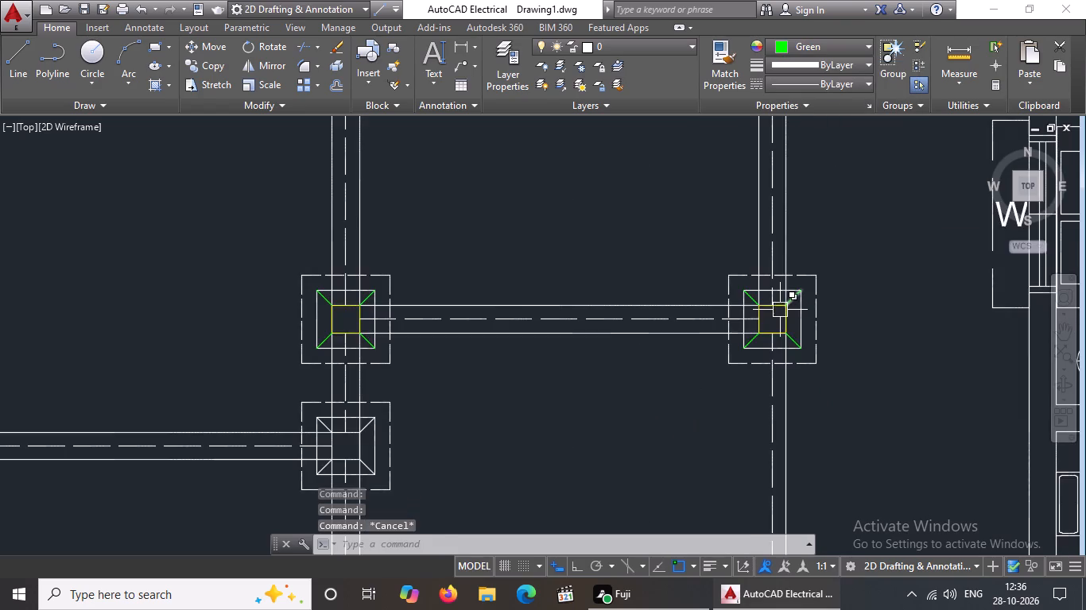
{"action": "scroll", "coordinate": [780, 310], "scroll_direction": "down", "scroll_amount": 3}
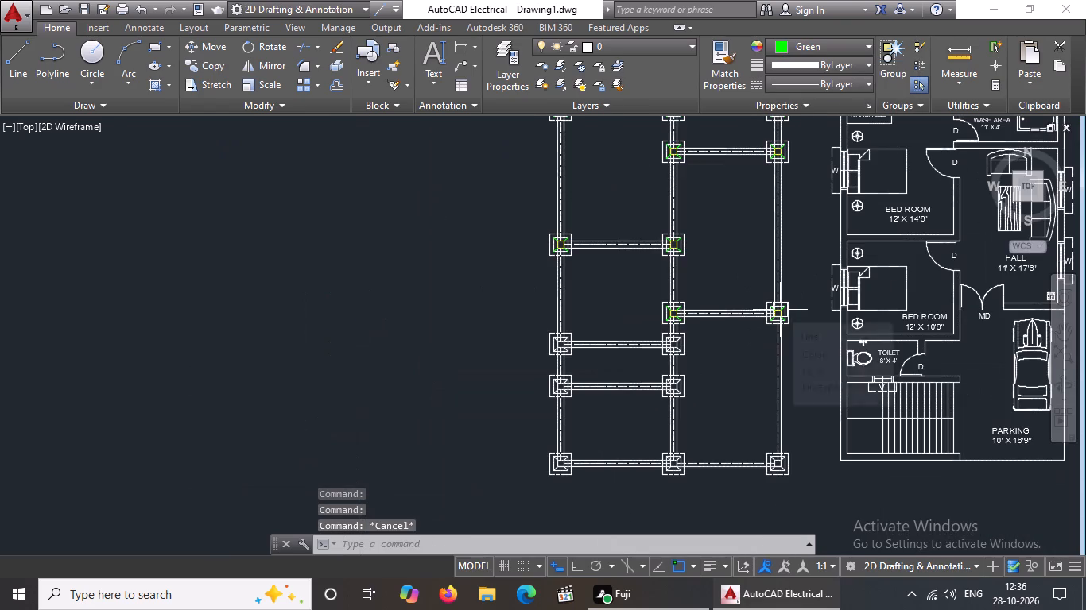
{"action": "scroll", "coordinate": [672, 346], "scroll_direction": "up", "scroll_amount": 5}
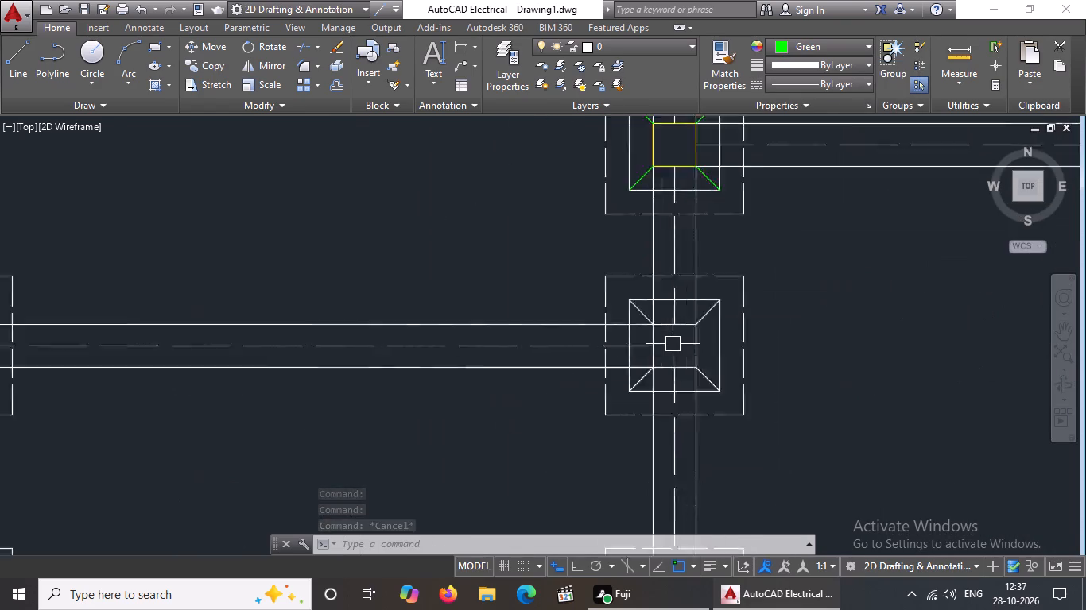
{"action": "scroll", "coordinate": [673, 344], "scroll_direction": "up", "scroll_amount": 1}
{"action": "scroll", "coordinate": [673, 344], "scroll_direction": "down", "scroll_amount": 3}
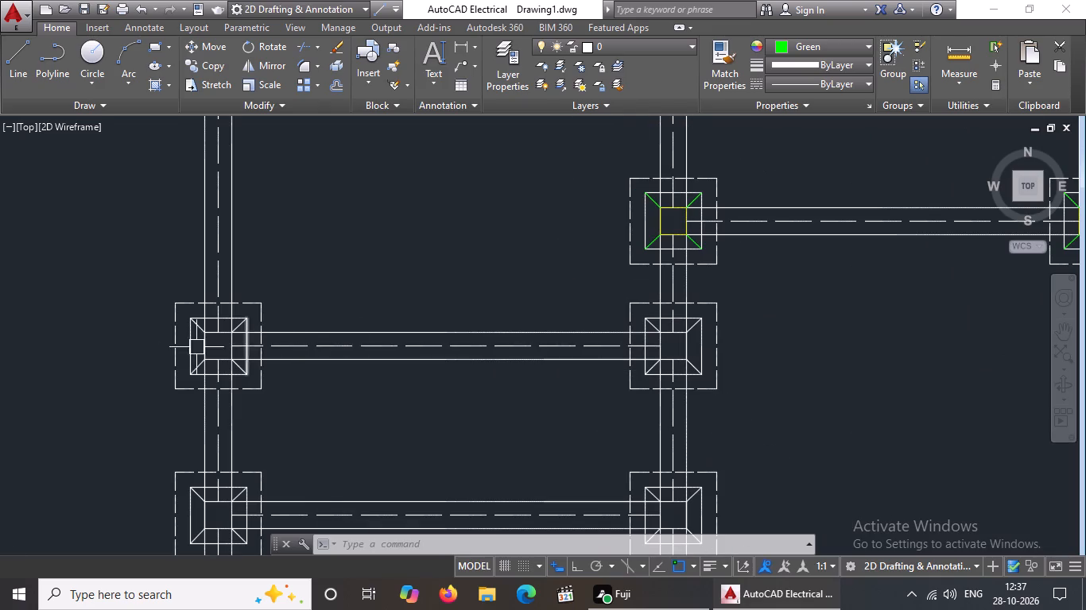
{"action": "scroll", "coordinate": [192, 346], "scroll_direction": "up", "scroll_amount": 5}
{"action": "left_click", "coordinate": [236, 186]}
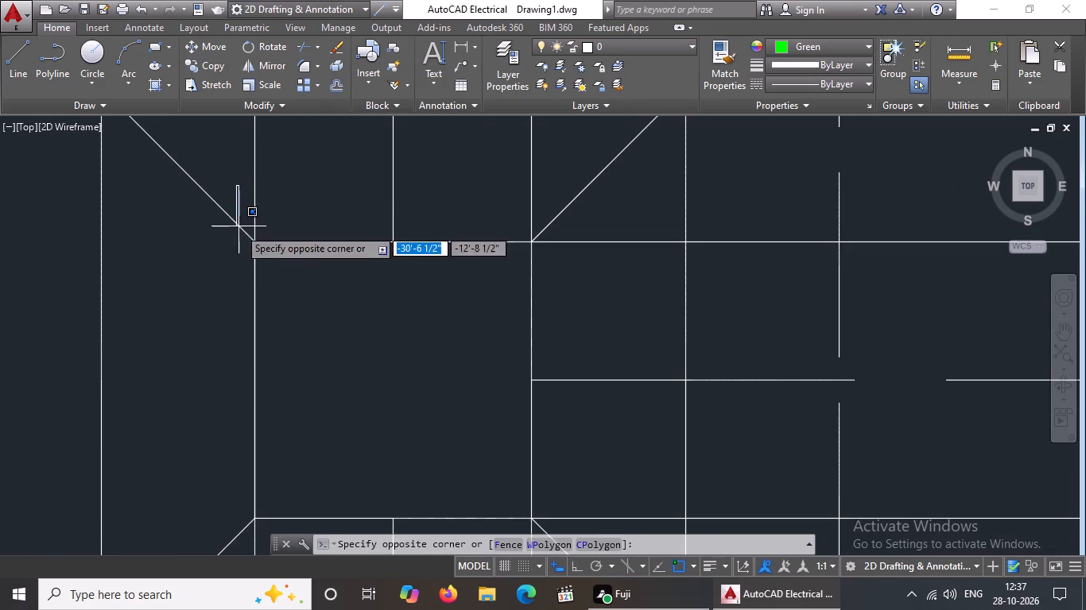
{"action": "scroll", "coordinate": [503, 442], "scroll_direction": "down", "scroll_amount": 2}
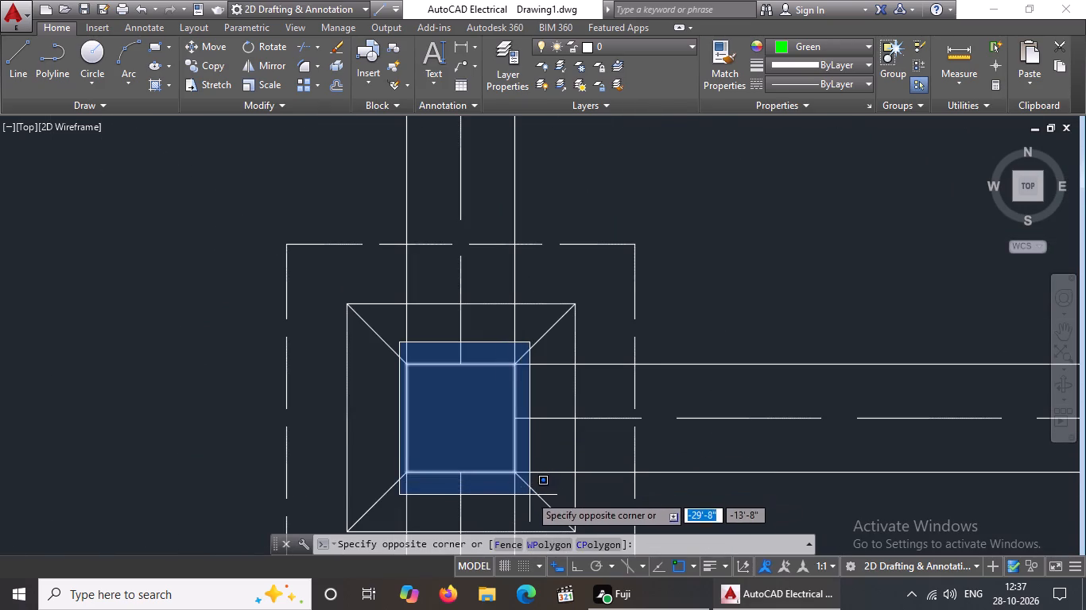
{"action": "left_click", "coordinate": [529, 496]}
{"action": "left_click", "coordinate": [803, 46]}
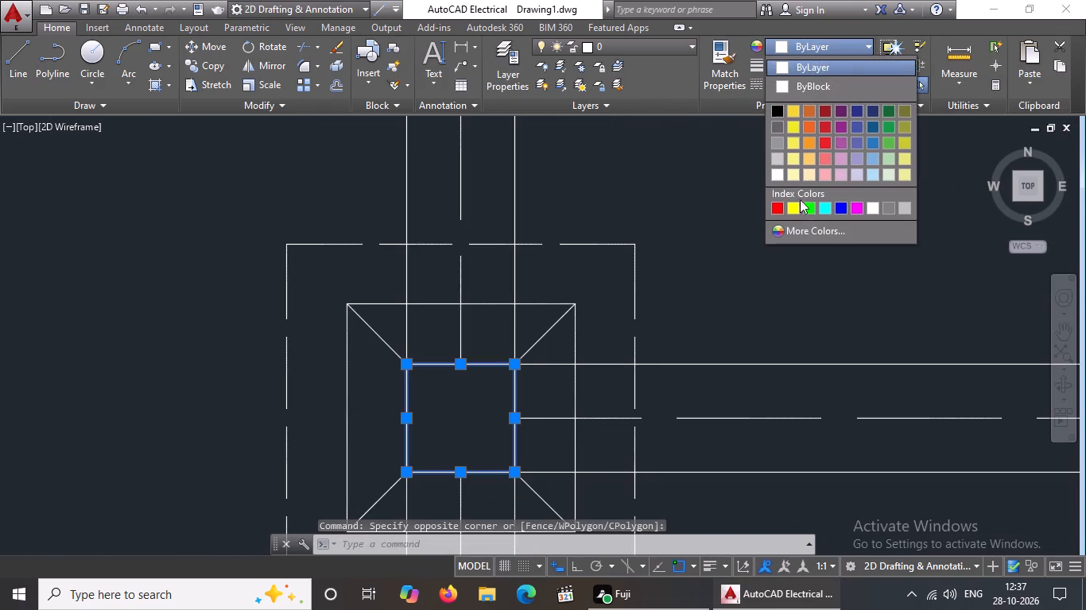
{"action": "left_click", "coordinate": [793, 204]}
{"action": "key", "text": "Escape"}
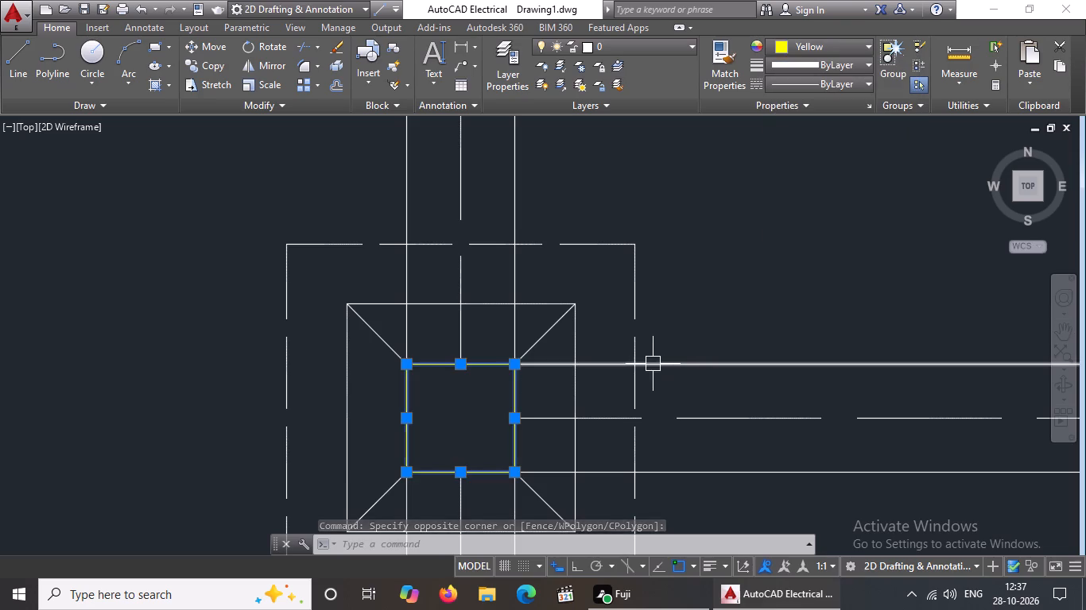
Colour the innermost square of the fifth row's middle-column footing Yellow.
{"action": "scroll", "coordinate": [608, 346], "scroll_direction": "down", "scroll_amount": 3}
{"action": "scroll", "coordinate": [789, 400], "scroll_direction": "down", "scroll_amount": 2}
{"action": "scroll", "coordinate": [916, 384], "scroll_direction": "up", "scroll_amount": 3}
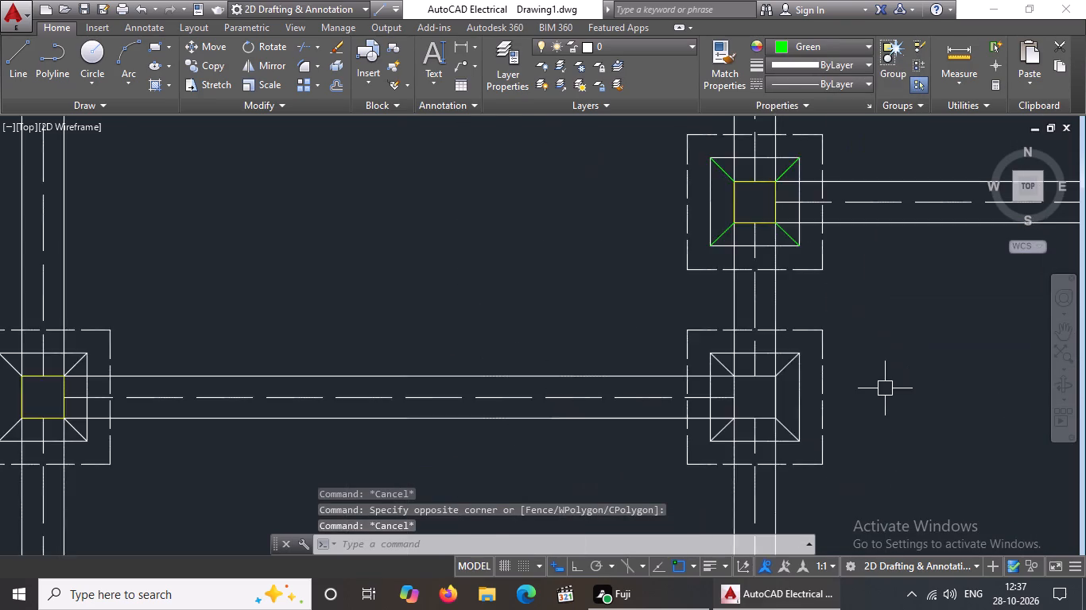
{"action": "scroll", "coordinate": [885, 388], "scroll_direction": "up", "scroll_amount": 2}
{"action": "left_click", "coordinate": [479, 326]}
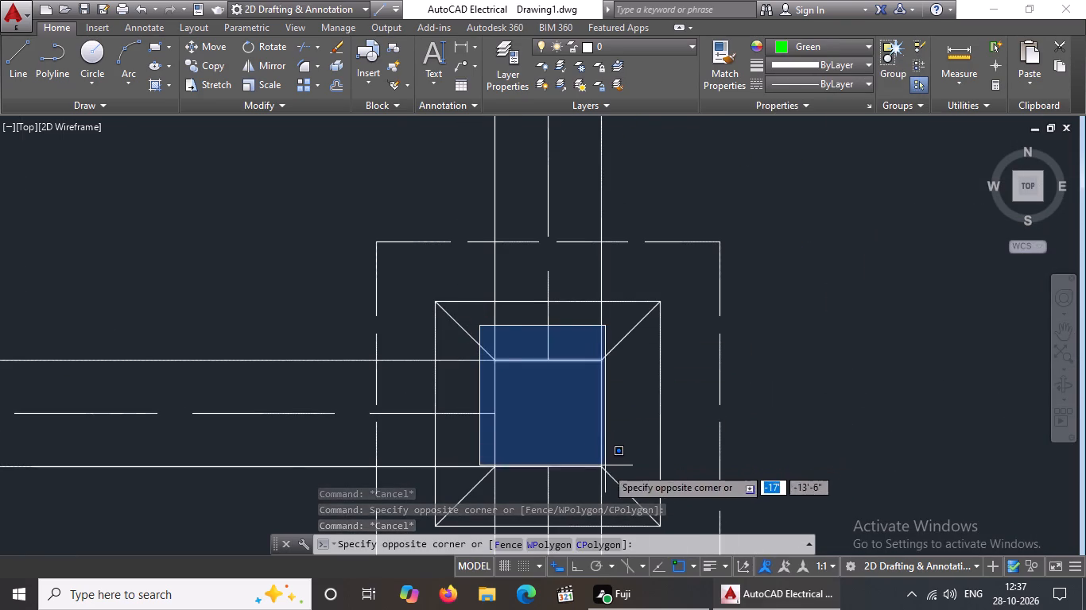
{"action": "left_click", "coordinate": [614, 493]}
{"action": "left_click", "coordinate": [814, 42]}
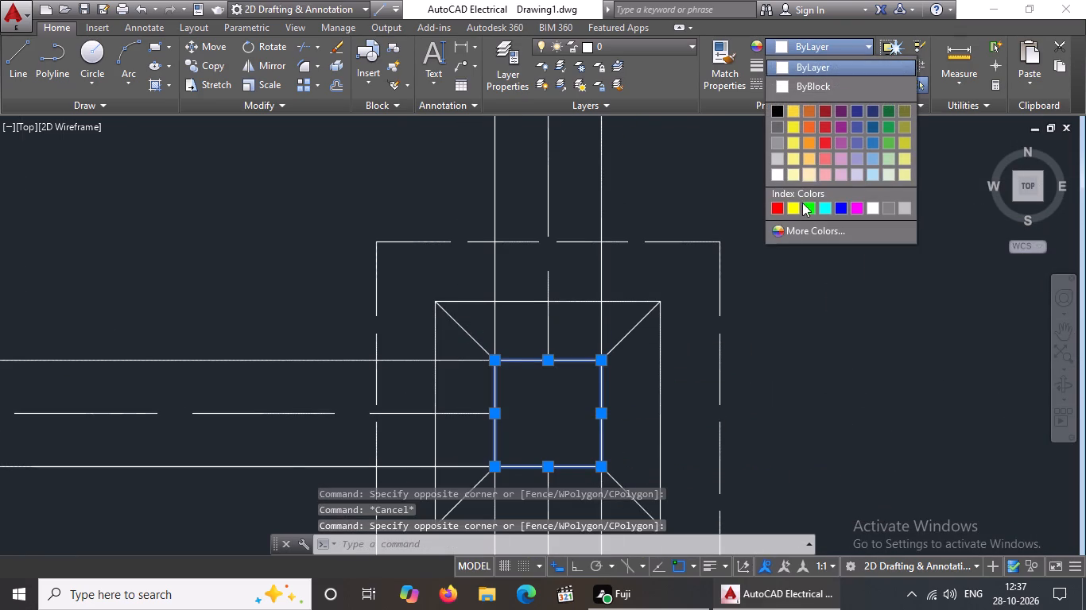
{"action": "left_click", "coordinate": [790, 209]}
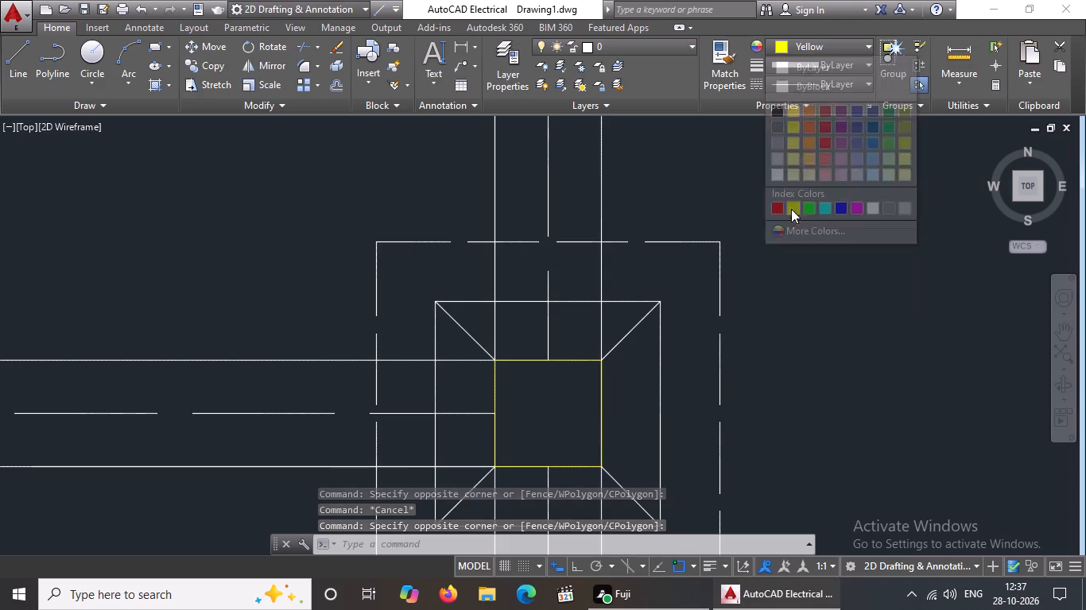
{"action": "scroll", "coordinate": [792, 208], "scroll_direction": "down", "scroll_amount": 5}
{"action": "key", "text": "Escape"}
Colour the innermost square of the sixth row's left footing Yellow.
{"action": "scroll", "coordinate": [653, 291], "scroll_direction": "up", "scroll_amount": 2}
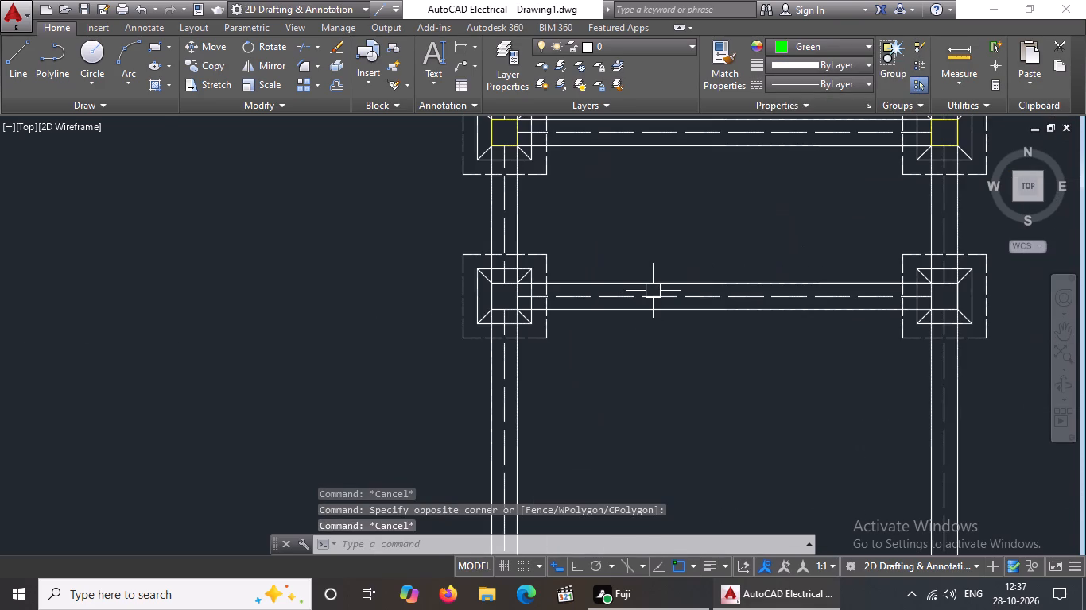
{"action": "scroll", "coordinate": [480, 290], "scroll_direction": "up", "scroll_amount": 4}
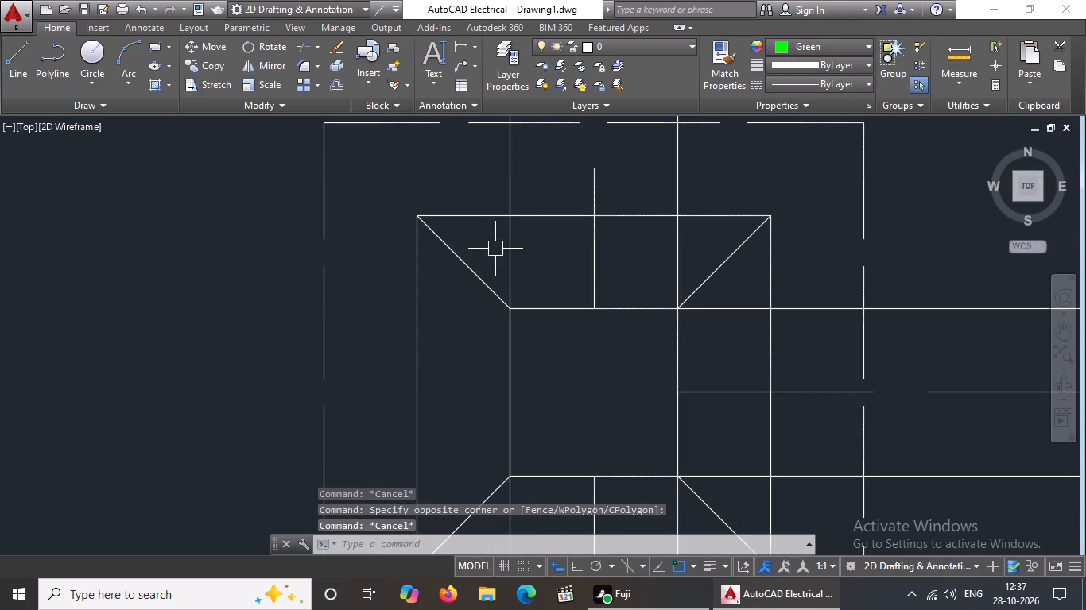
{"action": "left_click", "coordinate": [482, 262]}
{"action": "scroll", "coordinate": [493, 302], "scroll_direction": "down", "scroll_amount": 2}
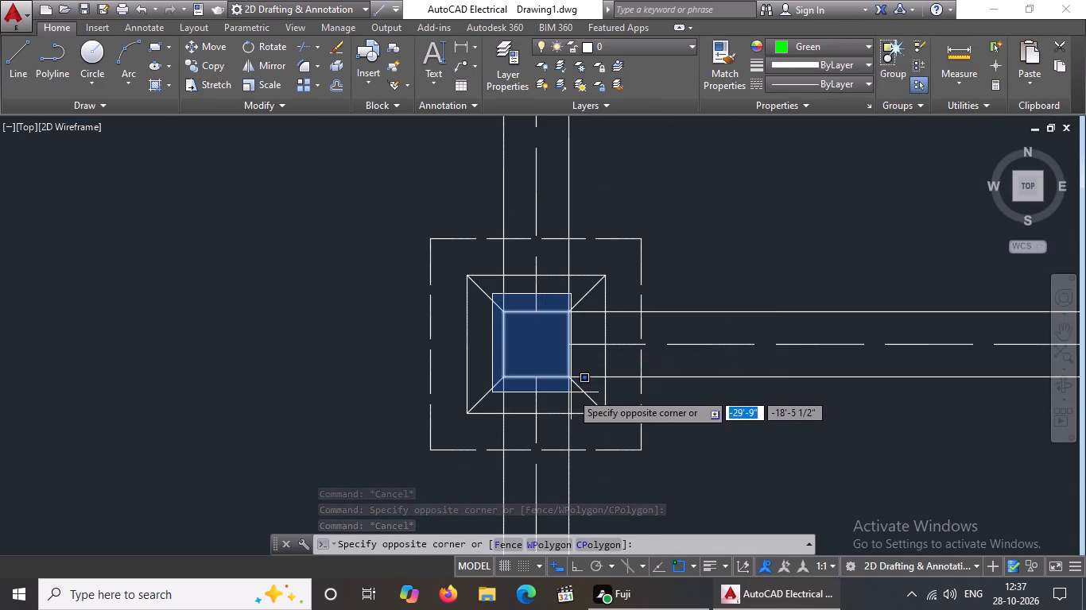
{"action": "left_click", "coordinate": [577, 398]}
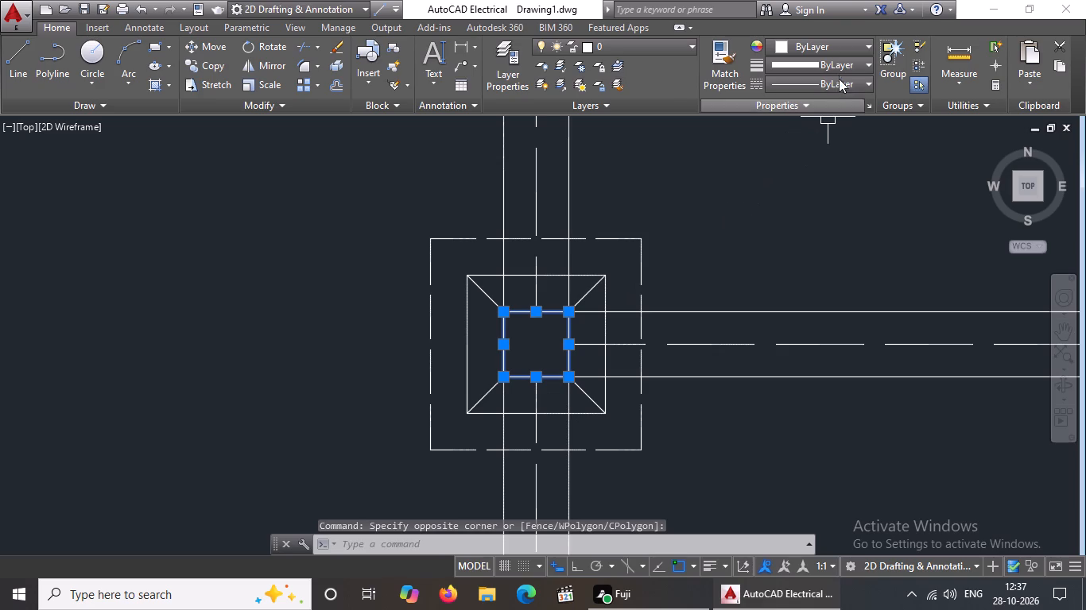
{"action": "left_click", "coordinate": [836, 50]}
{"action": "left_click", "coordinate": [793, 208]}
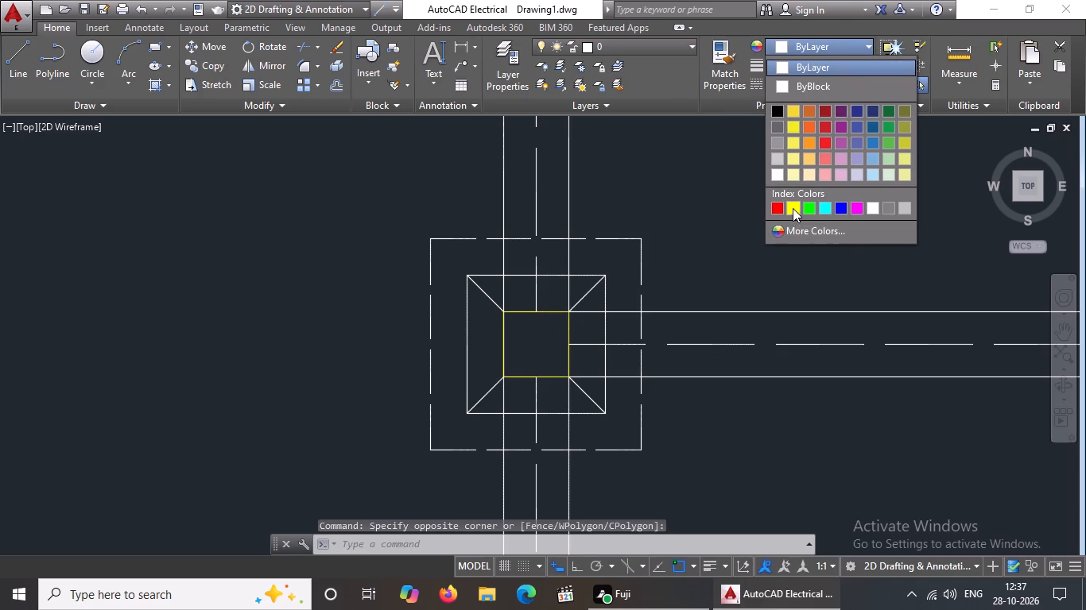
{"action": "key", "text": "Escape"}
Colour the innermost square of the sixth row's middle-column footing Yellow.
{"action": "scroll", "coordinate": [638, 312], "scroll_direction": "down", "scroll_amount": 5}
{"action": "scroll", "coordinate": [739, 346], "scroll_direction": "up", "scroll_amount": 5}
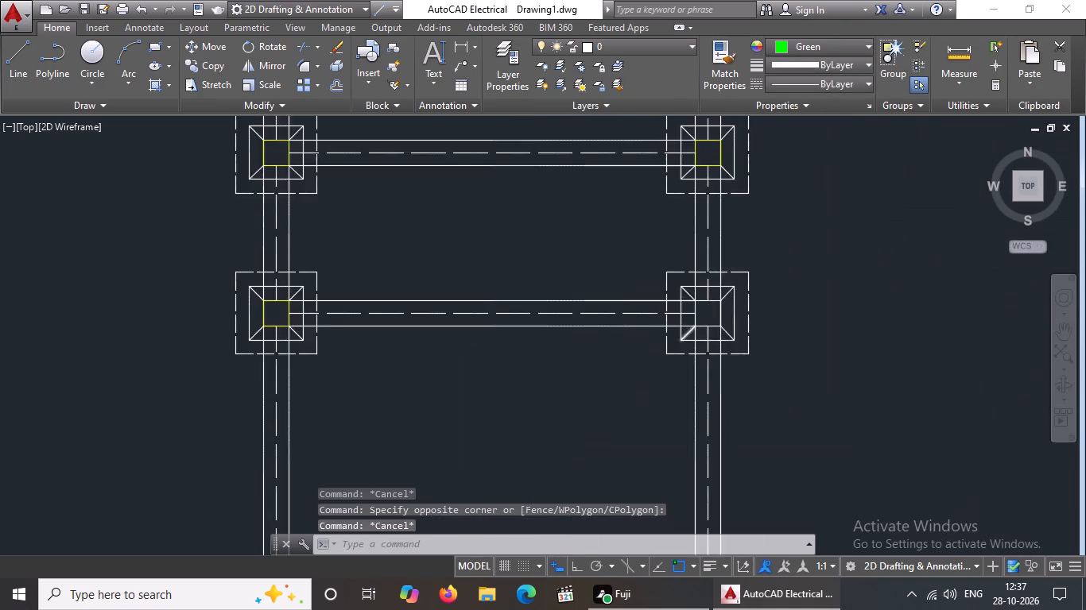
{"action": "scroll", "coordinate": [698, 324], "scroll_direction": "up", "scroll_amount": 1}
{"action": "left_click", "coordinate": [669, 197]}
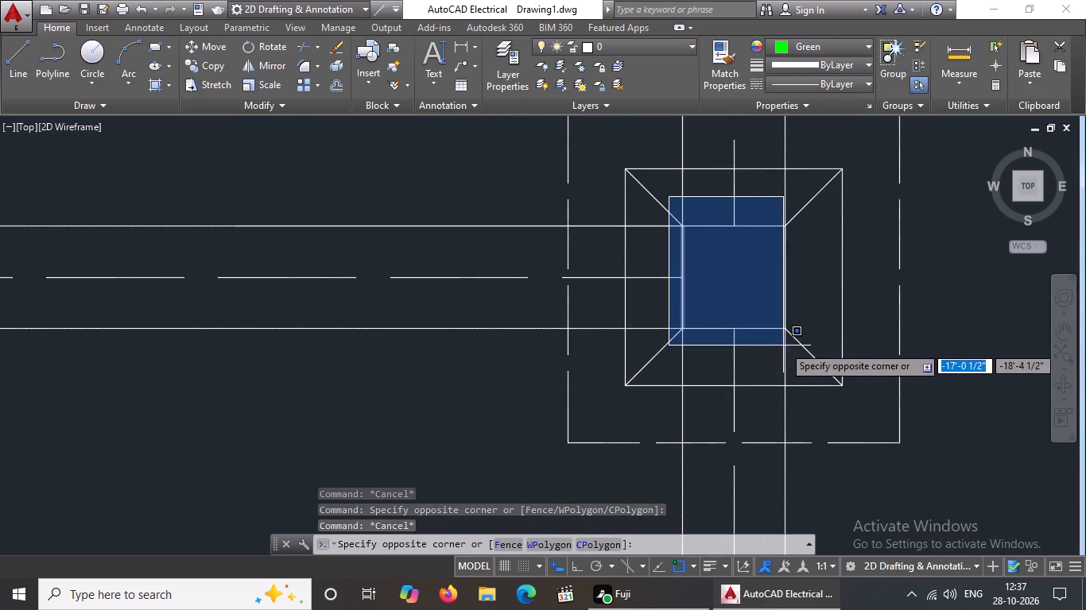
{"action": "left_click", "coordinate": [800, 334]}
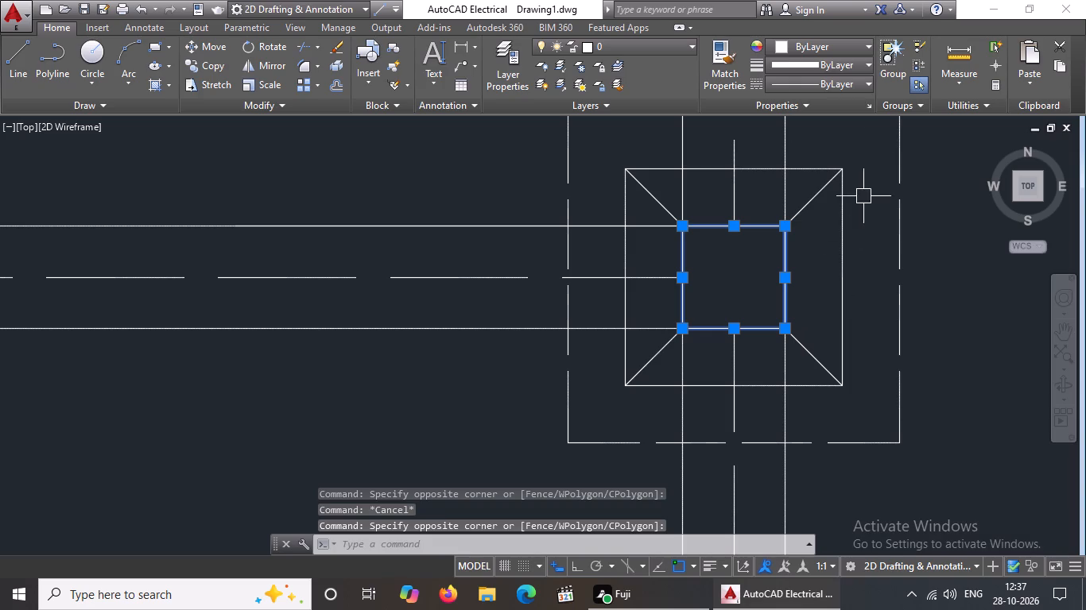
{"action": "left_click", "coordinate": [840, 42]}
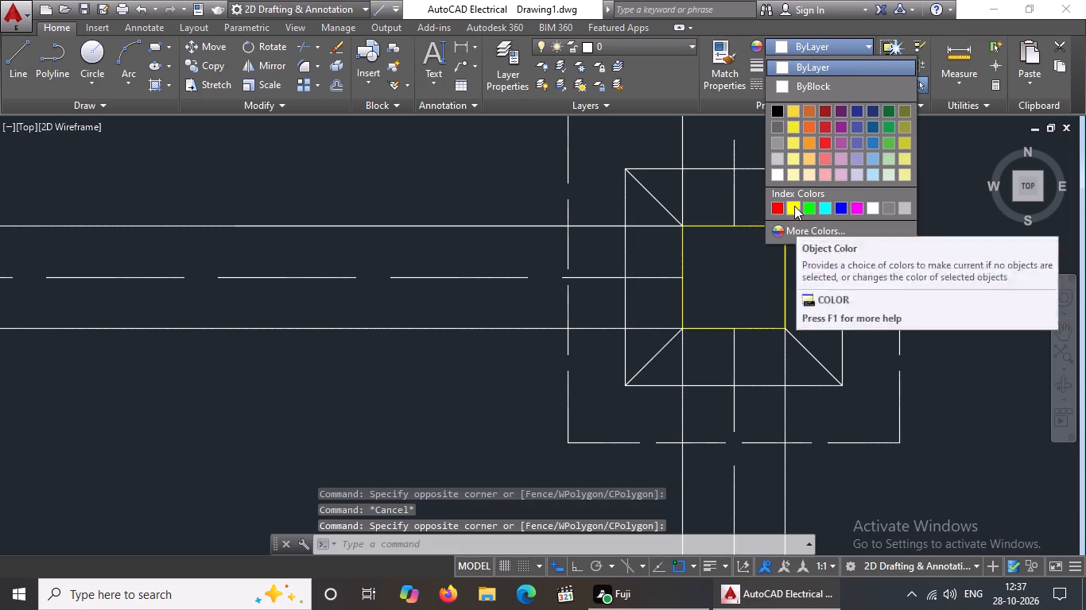
{"action": "left_click", "coordinate": [794, 206]}
{"action": "key", "text": "Escape"}
Colour the innermost square of the bottom row's left footing Yellow.
{"action": "scroll", "coordinate": [707, 212], "scroll_direction": "down", "scroll_amount": 3}
{"action": "scroll", "coordinate": [630, 240], "scroll_direction": "down", "scroll_amount": 3}
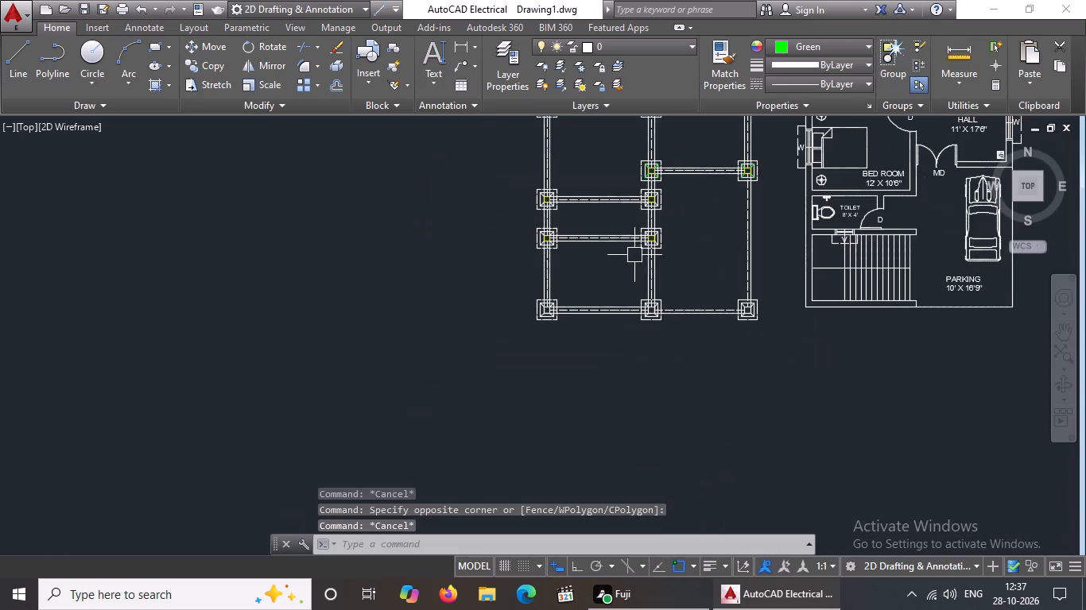
{"action": "scroll", "coordinate": [569, 312], "scroll_direction": "up", "scroll_amount": 4}
{"action": "scroll", "coordinate": [386, 325], "scroll_direction": "up", "scroll_amount": 3}
{"action": "scroll", "coordinate": [410, 205], "scroll_direction": "down", "scroll_amount": 2}
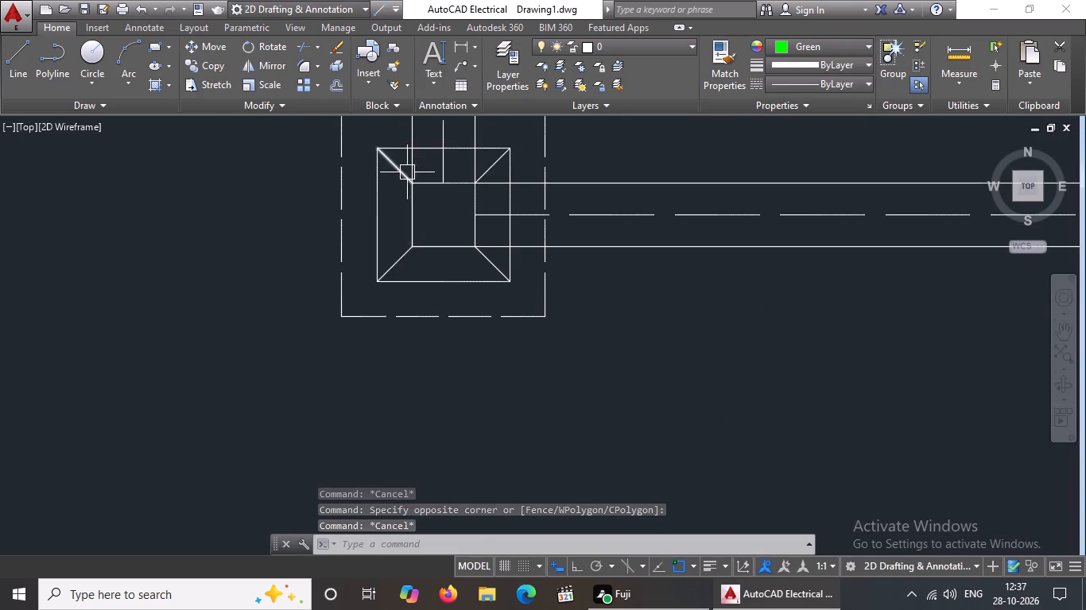
{"action": "scroll", "coordinate": [405, 171], "scroll_direction": "up", "scroll_amount": 2}
{"action": "left_click", "coordinate": [394, 156]}
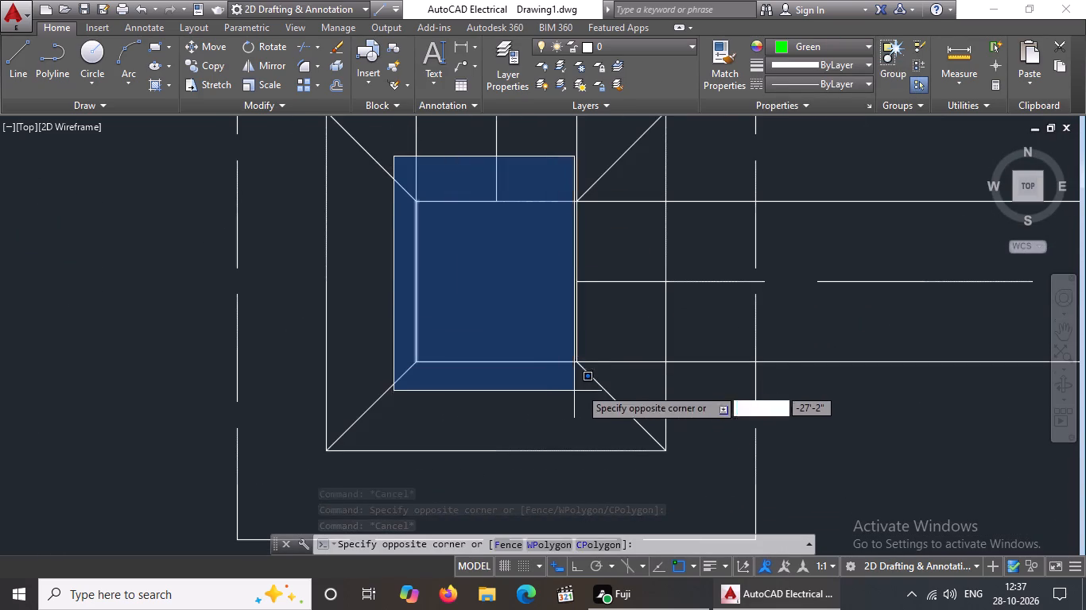
{"action": "left_click", "coordinate": [604, 379]}
{"action": "left_click", "coordinate": [820, 39]}
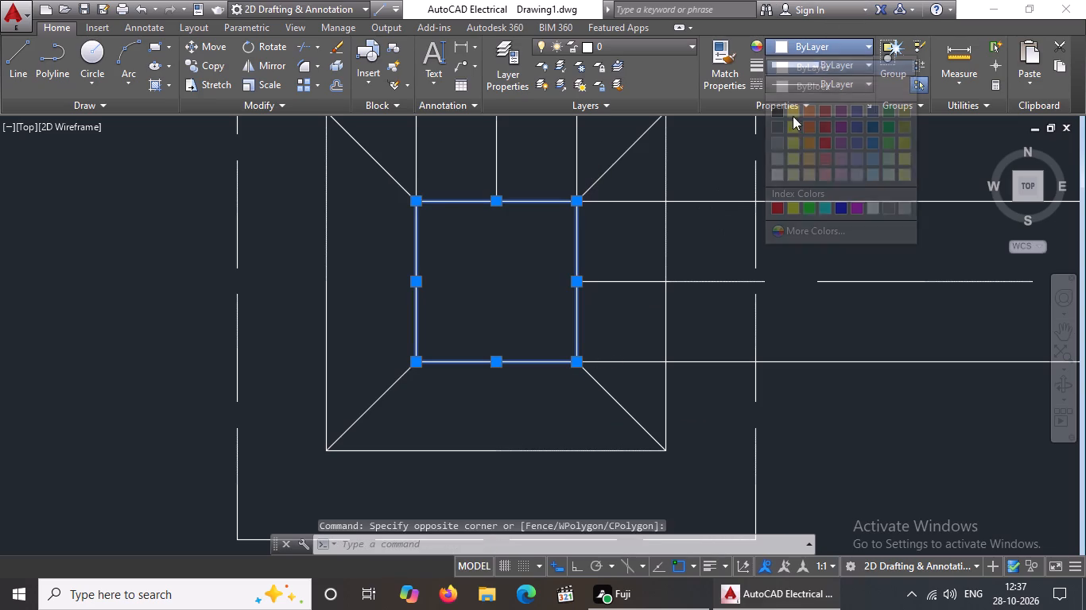
{"action": "left_click", "coordinate": [793, 208]}
{"action": "scroll", "coordinate": [640, 276], "scroll_direction": "down", "scroll_amount": 4}
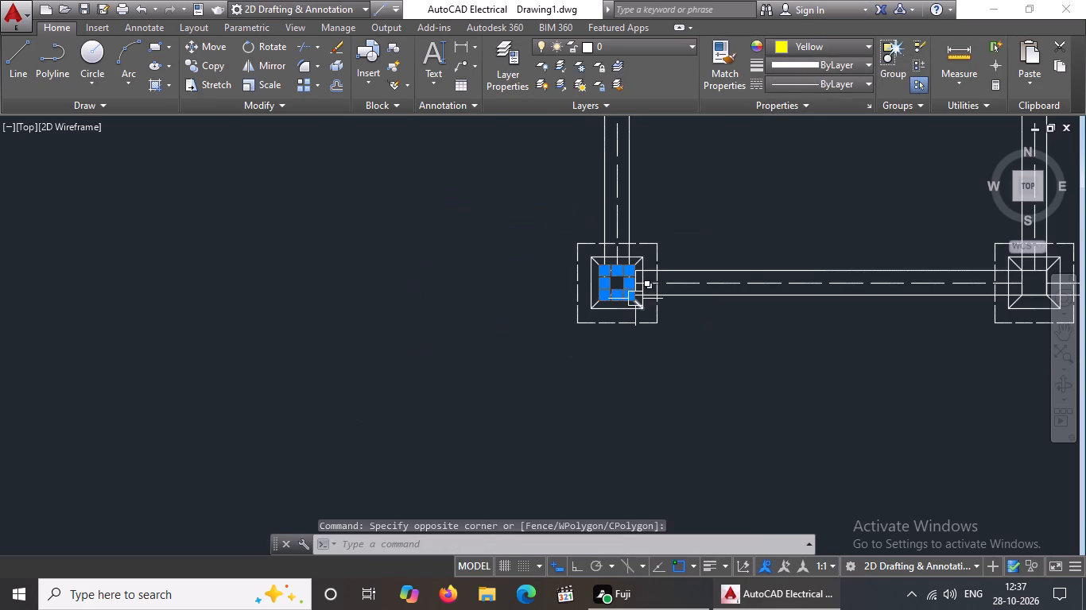
{"action": "key", "text": "Escape"}
Colour the innermost square of the bottom row's middle-column footing Yellow.
{"action": "scroll", "coordinate": [634, 299], "scroll_direction": "down", "scroll_amount": 3}
{"action": "scroll", "coordinate": [735, 295], "scroll_direction": "up", "scroll_amount": 7}
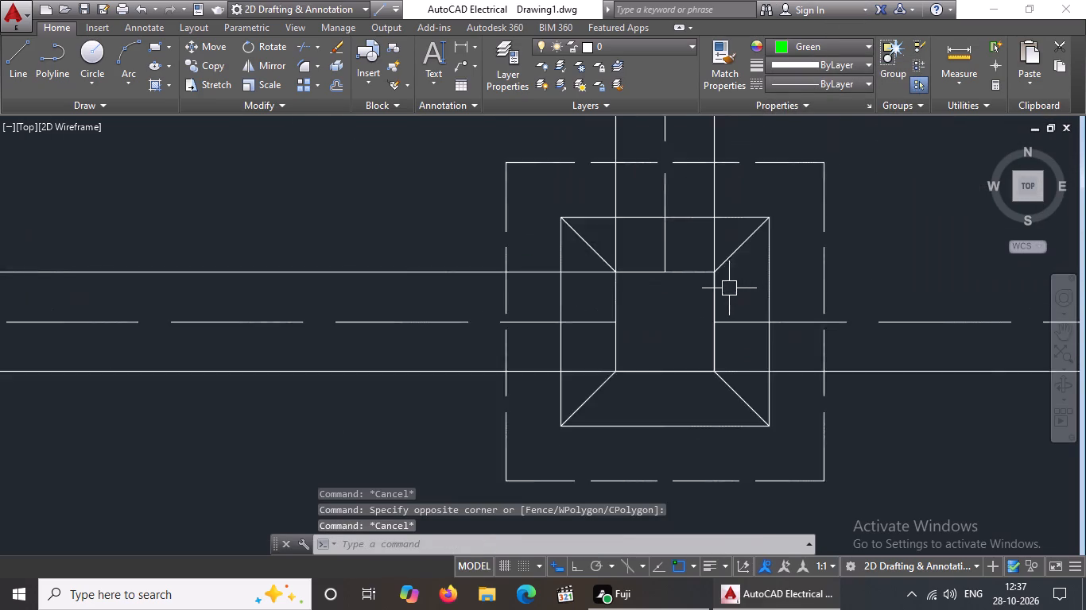
{"action": "scroll", "coordinate": [729, 288], "scroll_direction": "up", "scroll_amount": 1}
{"action": "left_click", "coordinate": [409, 175]}
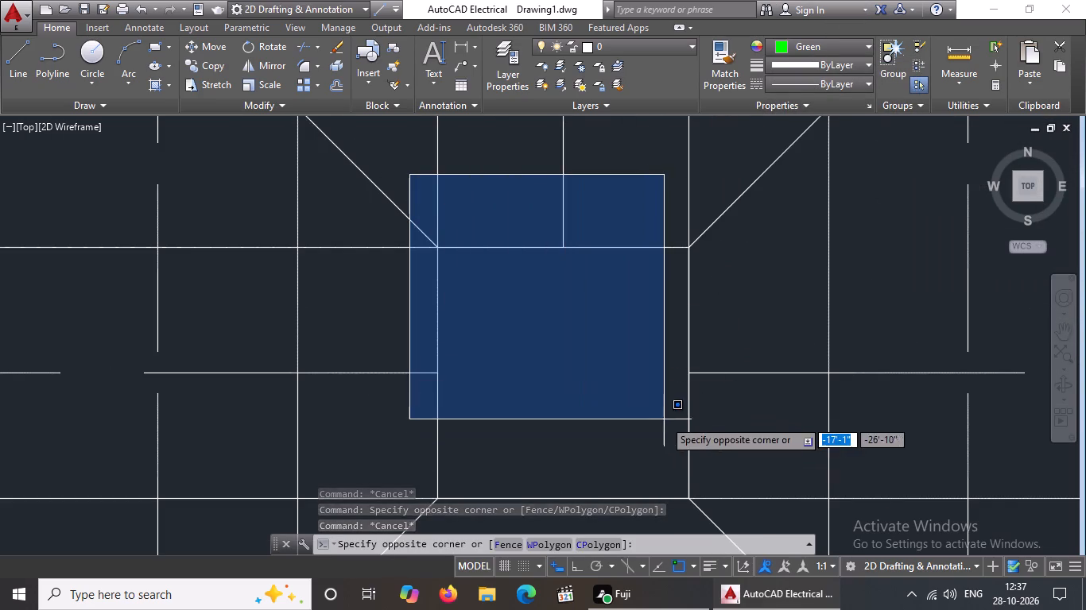
{"action": "scroll", "coordinate": [665, 411], "scroll_direction": "down", "scroll_amount": 3}
{"action": "left_click", "coordinate": [686, 441]}
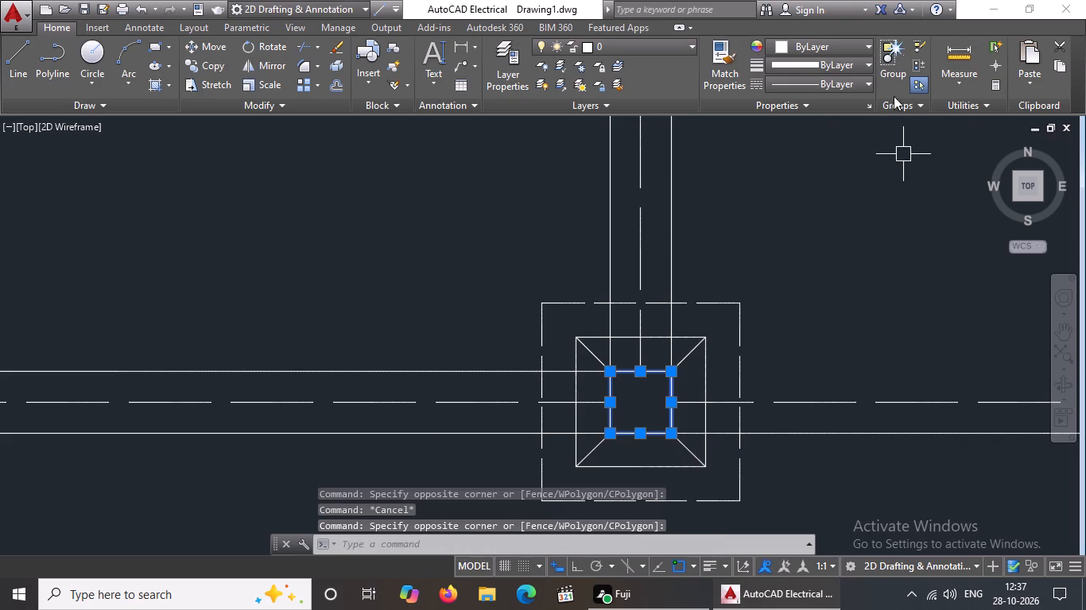
{"action": "left_click", "coordinate": [821, 41]}
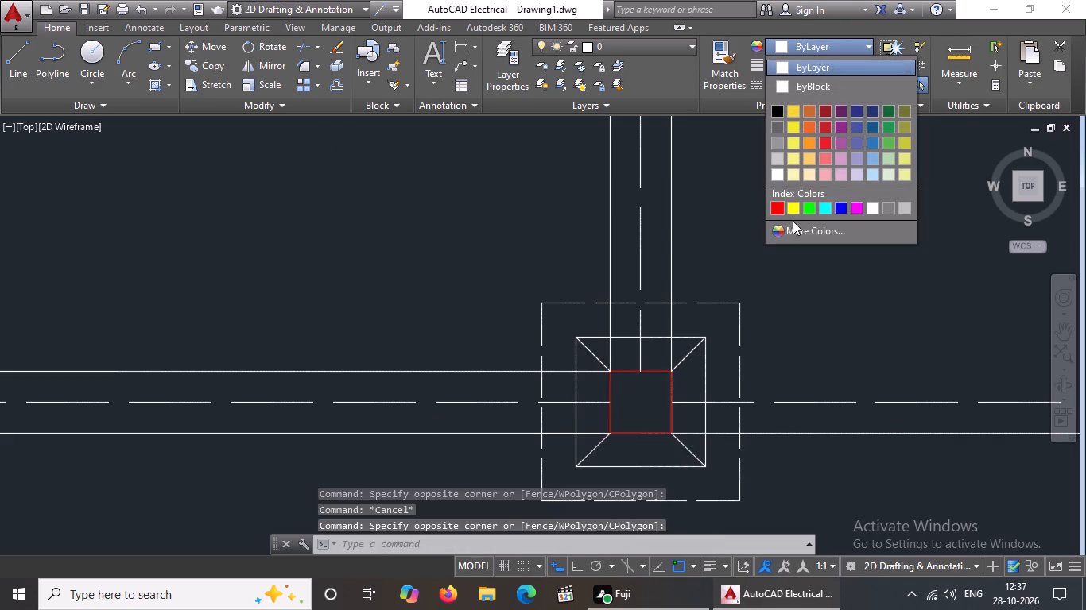
{"action": "left_click", "coordinate": [793, 208]}
{"action": "scroll", "coordinate": [766, 236], "scroll_direction": "down", "scroll_amount": 4}
{"action": "key", "text": "Escape"}
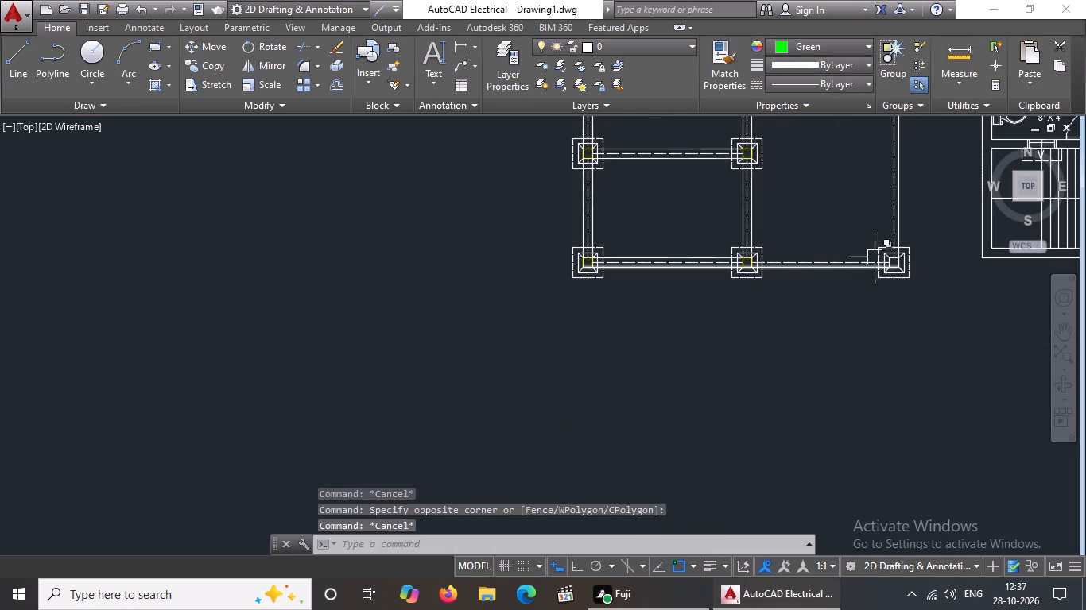
Colour the innermost square of the bottom row's right footing Yellow.
{"action": "scroll", "coordinate": [901, 244], "scroll_direction": "up", "scroll_amount": 6}
{"action": "left_click", "coordinate": [698, 269]}
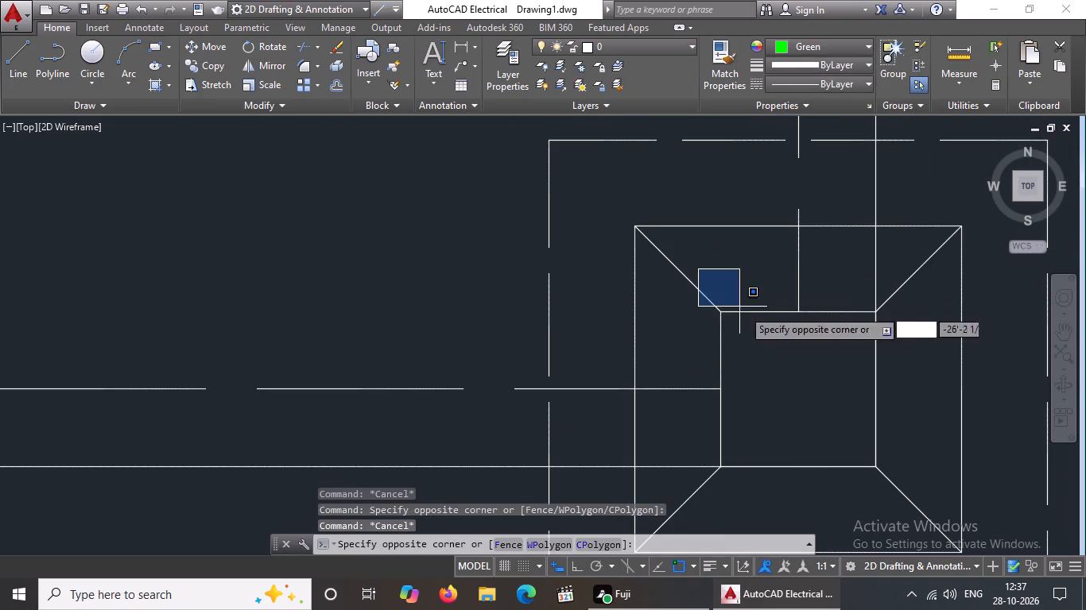
{"action": "left_click", "coordinate": [911, 495]}
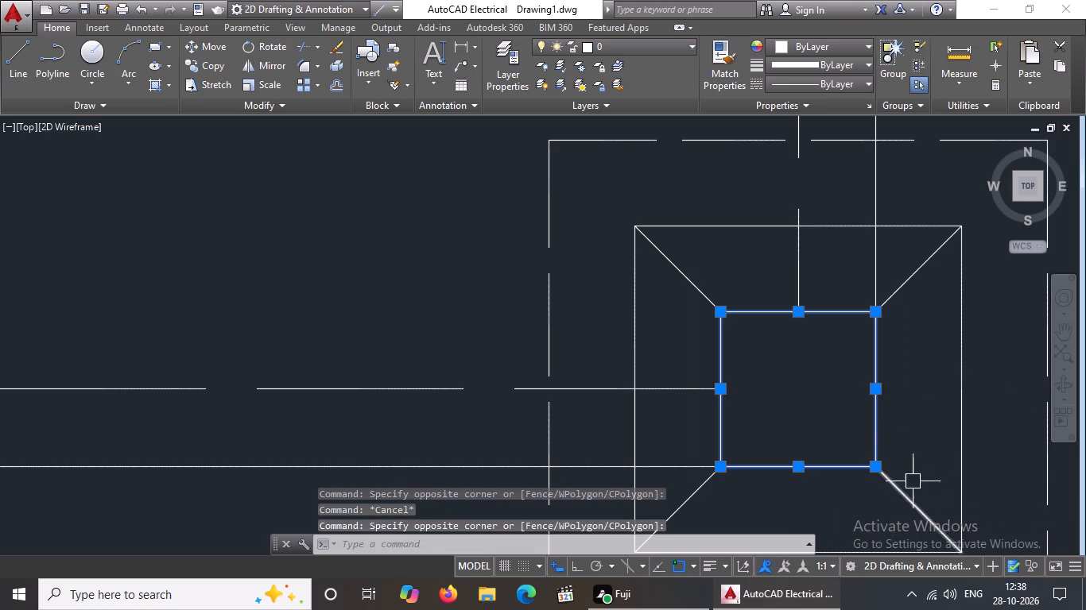
{"action": "left_click", "coordinate": [834, 51]}
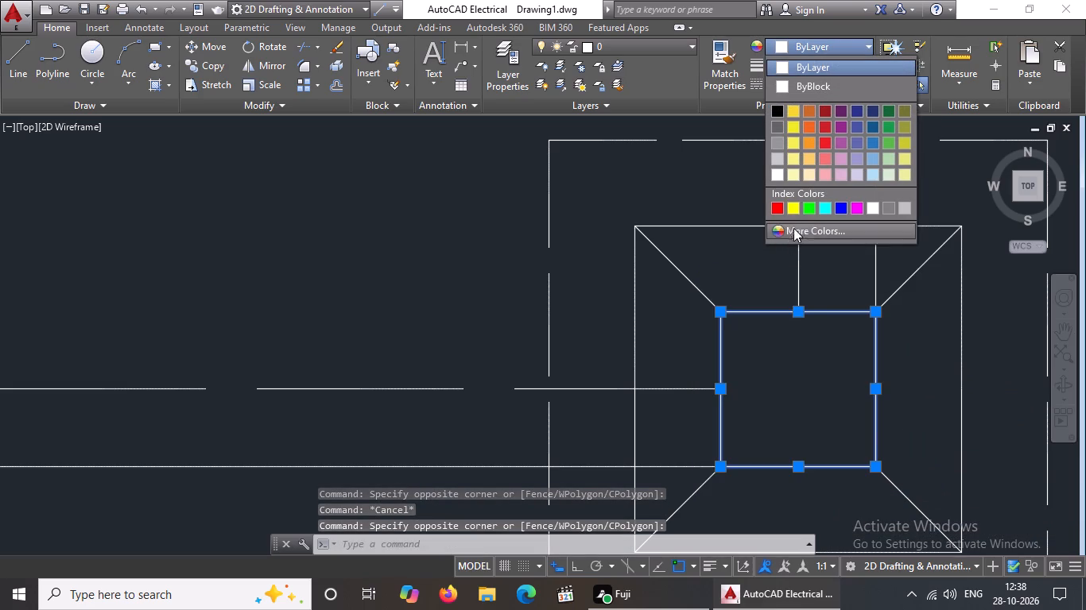
{"action": "left_click", "coordinate": [790, 207]}
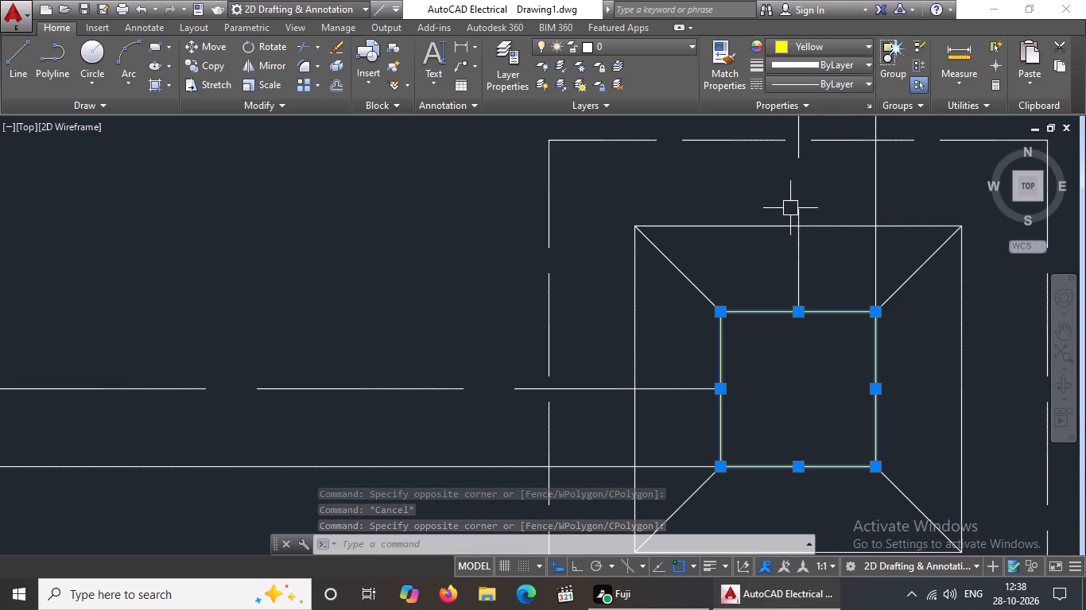
{"action": "key", "text": "Escape"}
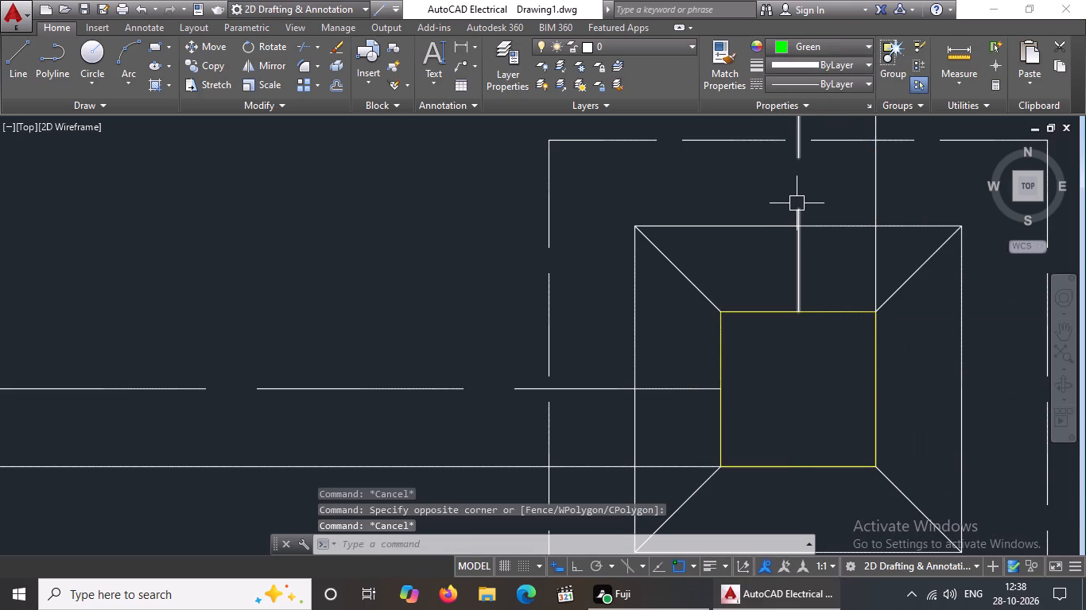
Colour the two lower corner diagonals of the bottom row's right footing Green.
{"action": "scroll", "coordinate": [797, 203], "scroll_direction": "down", "scroll_amount": 5}
{"action": "scroll", "coordinate": [824, 247], "scroll_direction": "up", "scroll_amount": 3}
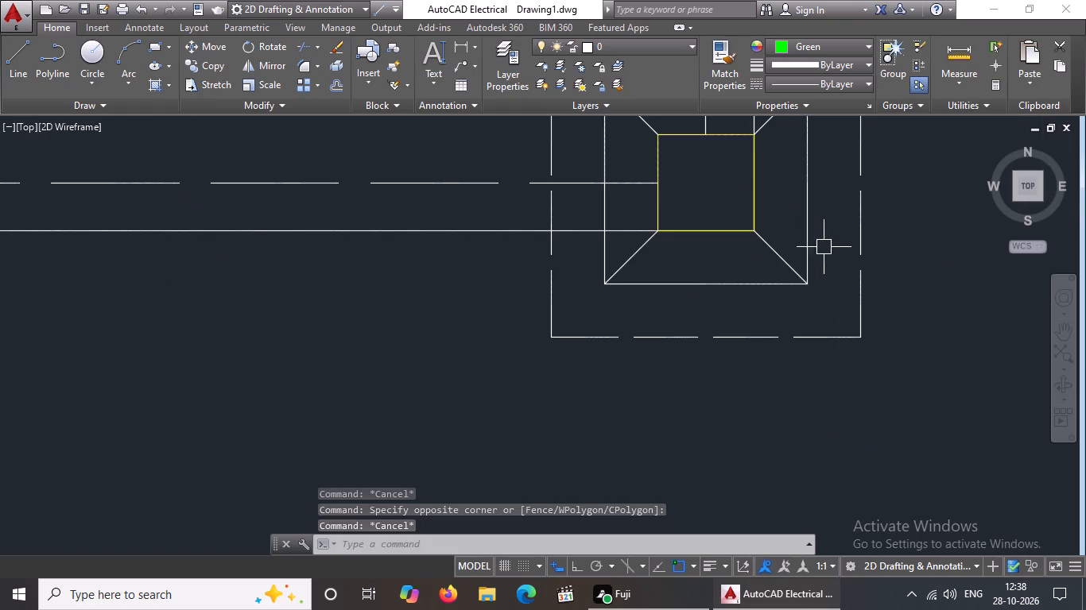
{"action": "left_click_drag", "start_coordinate": [789, 257], "coordinate": [791, 249]}
{"action": "left_click", "coordinate": [838, 47]}
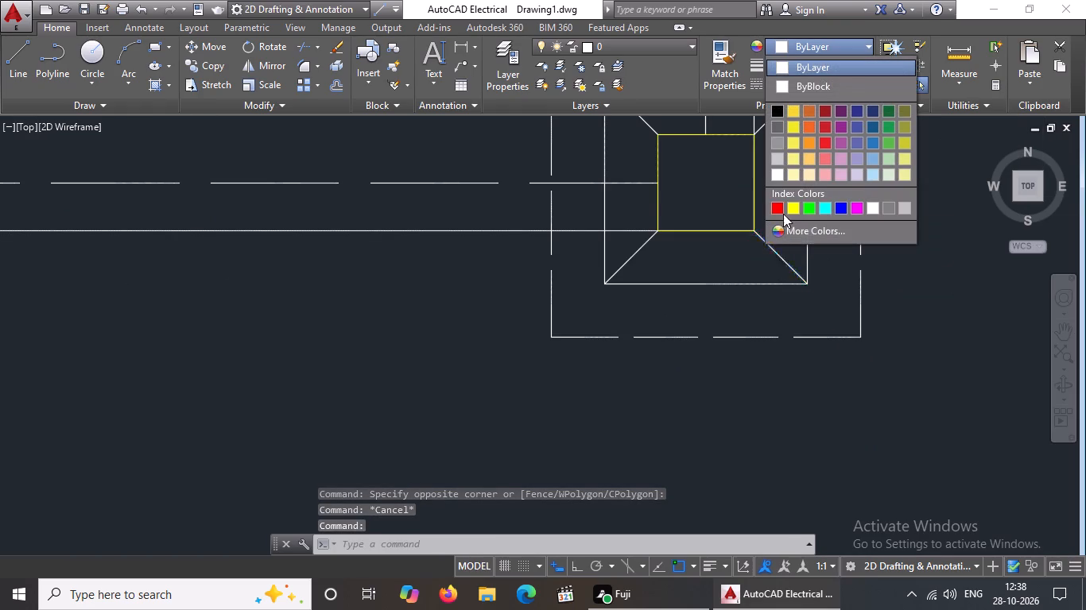
{"action": "left_click", "coordinate": [811, 203]}
{"action": "key", "text": "grave"}
{"action": "key", "text": "Escape"}
{"action": "key", "text": "Escape"}
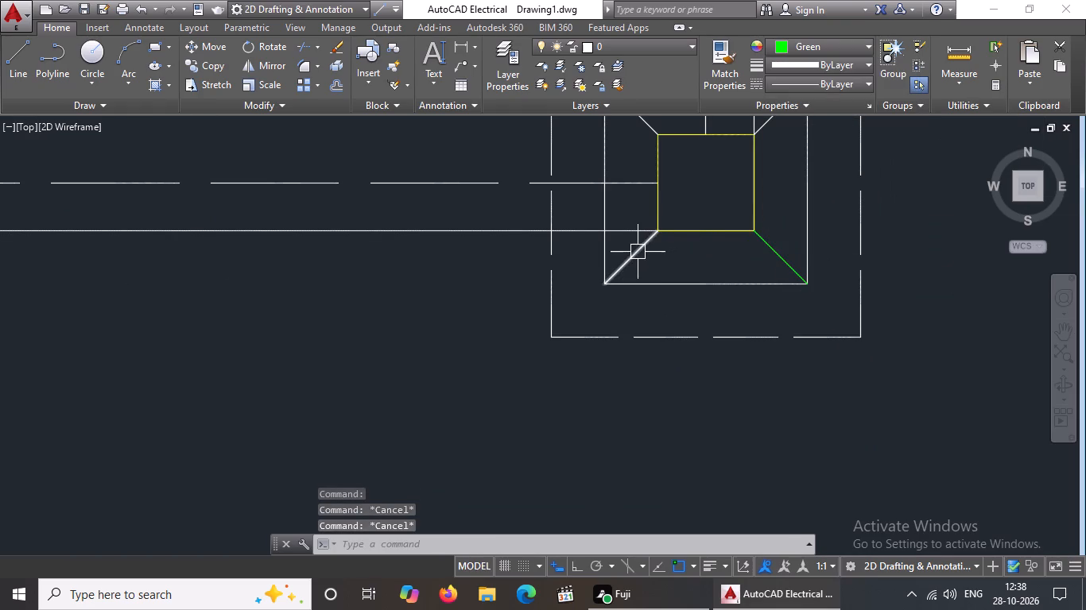
{"action": "left_click_drag", "start_coordinate": [638, 252], "coordinate": [648, 243]}
{"action": "left_click", "coordinate": [841, 47]}
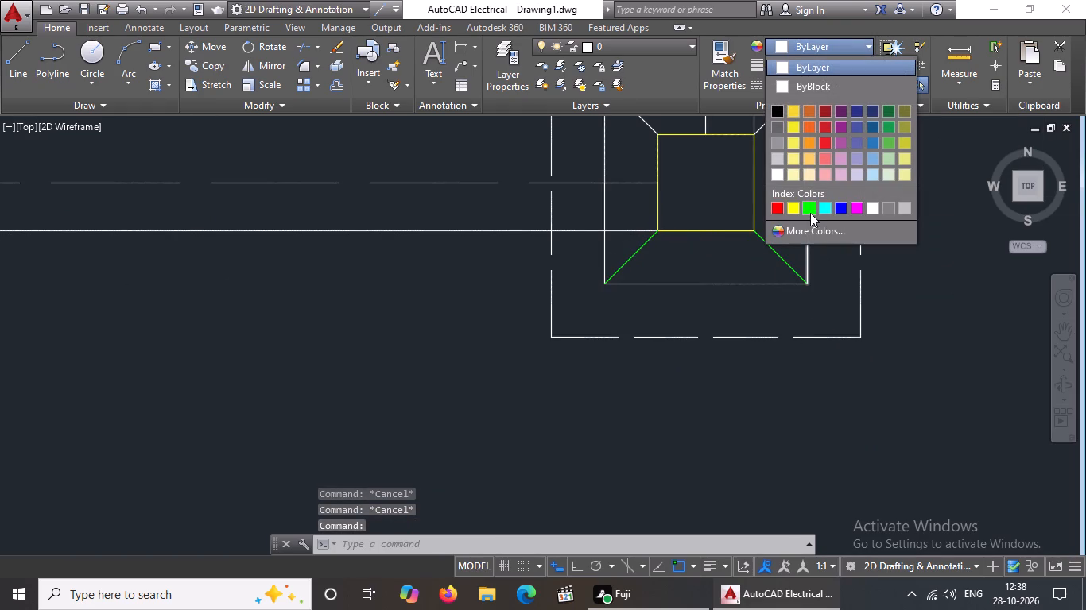
{"action": "left_click", "coordinate": [809, 206]}
{"action": "key", "text": "Escape"}
Colour the two upper corner diagonals of the bottom row's right footing Green.
{"action": "scroll", "coordinate": [735, 249], "scroll_direction": "down", "scroll_amount": 3}
{"action": "scroll", "coordinate": [732, 215], "scroll_direction": "up", "scroll_amount": 2}
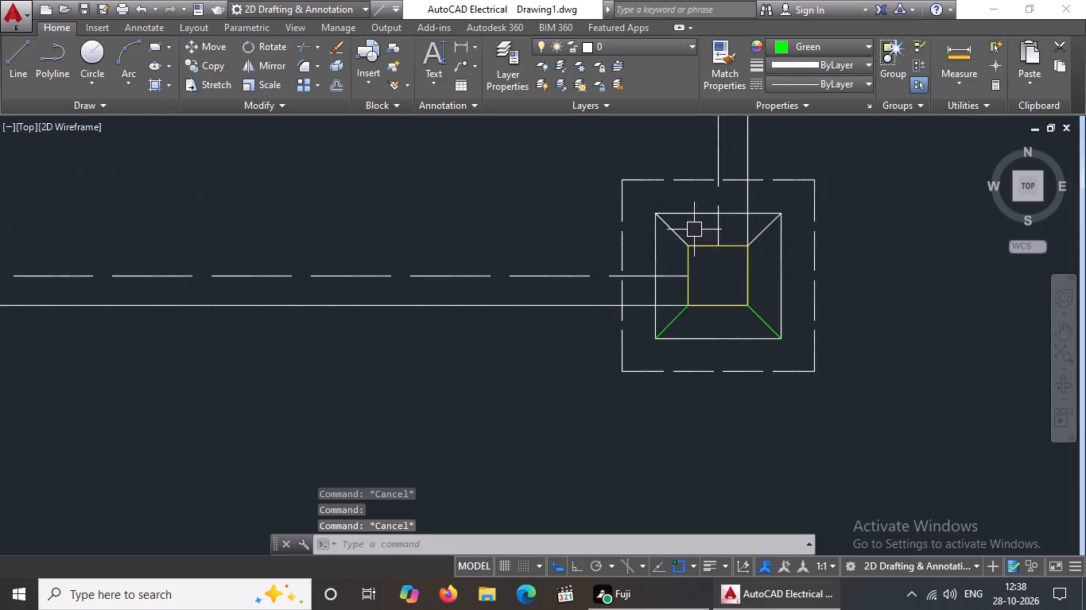
{"action": "left_click_drag", "start_coordinate": [685, 231], "coordinate": [690, 224]}
{"action": "left_click", "coordinate": [833, 43]}
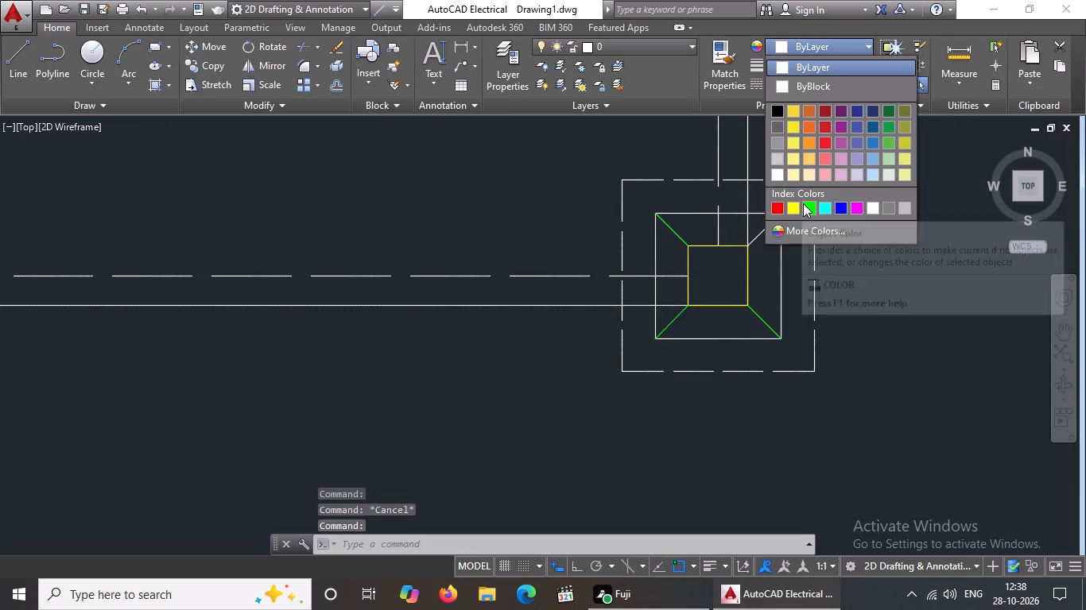
{"action": "left_click", "coordinate": [805, 207]}
{"action": "key", "text": "Escape"}
{"action": "left_click_drag", "start_coordinate": [766, 233], "coordinate": [766, 232]}
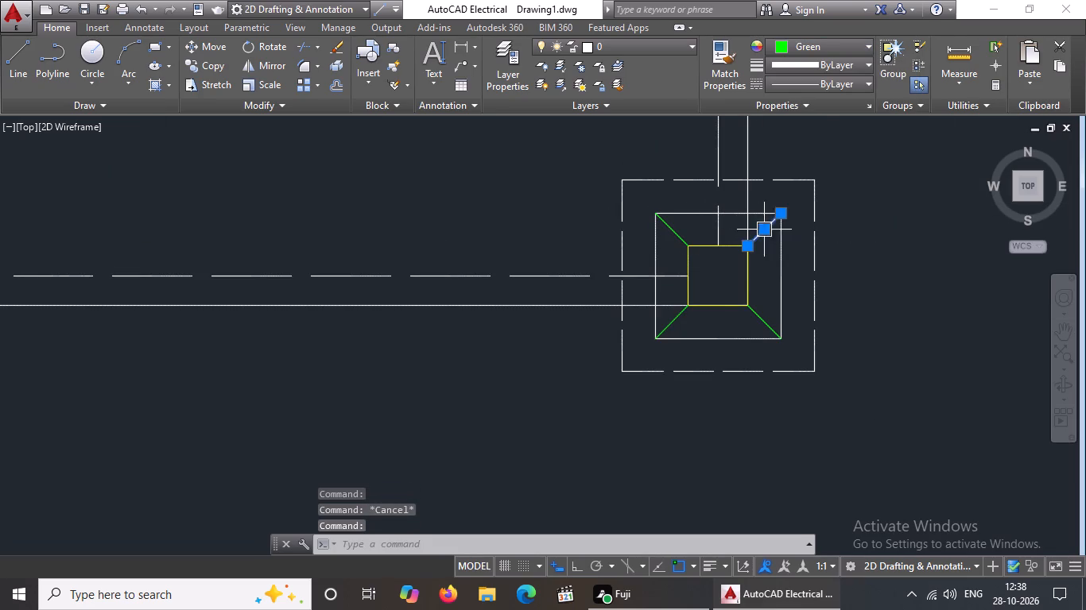
{"action": "left_click_drag", "start_coordinate": [766, 232], "coordinate": [770, 223]}
{"action": "left_click", "coordinate": [844, 47]}
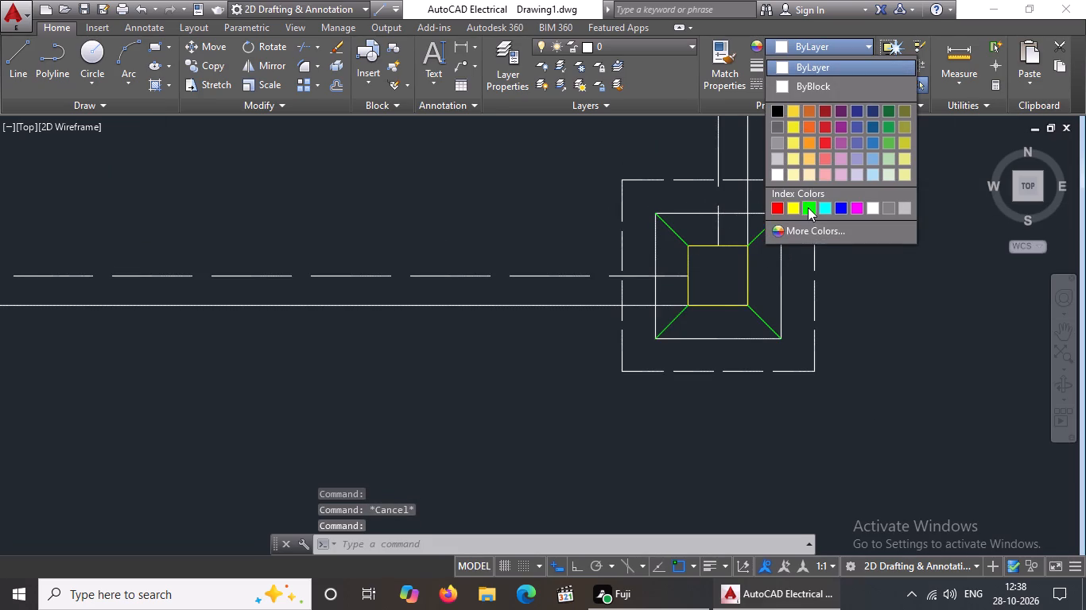
{"action": "left_click", "coordinate": [808, 207]}
{"action": "key", "text": "Escape"}
Colour the two upper corner diagonals of the bottom row's middle-column footing Green.
{"action": "scroll", "coordinate": [743, 282], "scroll_direction": "down", "scroll_amount": 2}
{"action": "scroll", "coordinate": [372, 255], "scroll_direction": "up", "scroll_amount": 4}
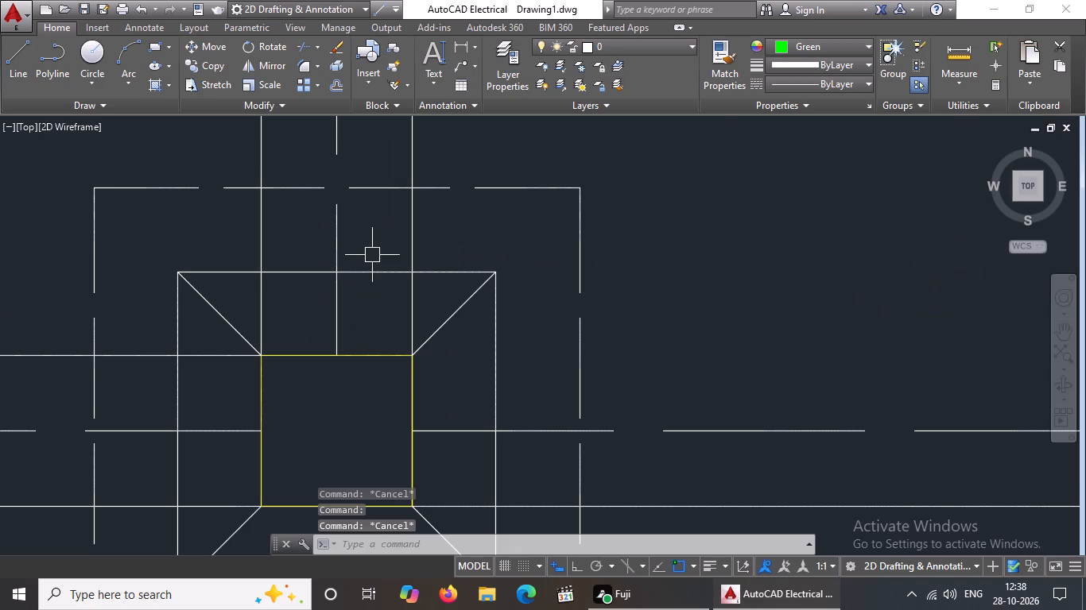
{"action": "left_click_drag", "start_coordinate": [225, 325], "coordinate": [242, 311]}
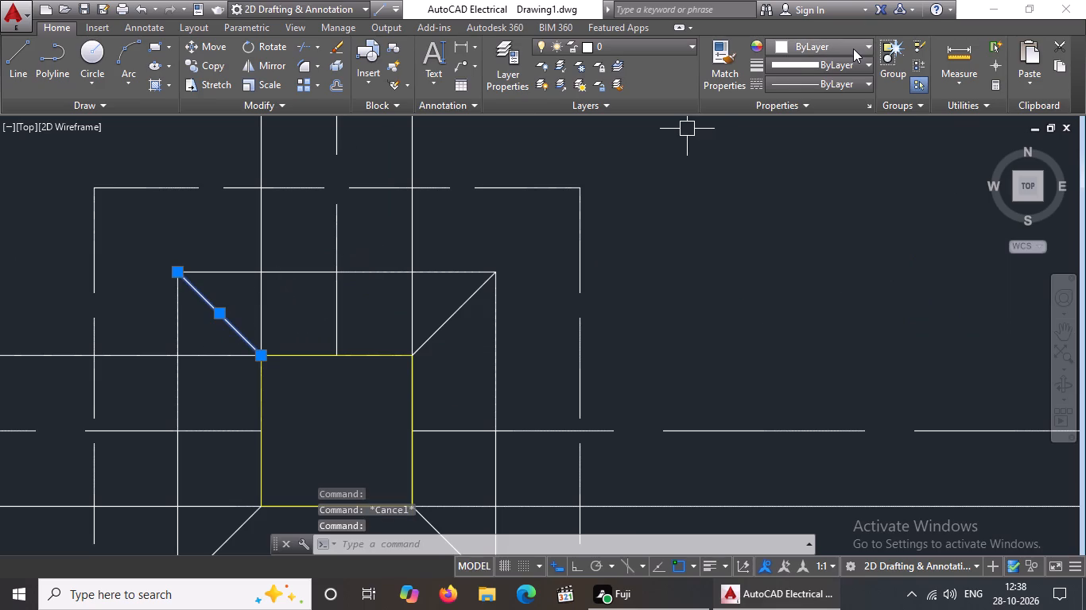
{"action": "left_click", "coordinate": [853, 48]}
{"action": "left_click", "coordinate": [808, 210]}
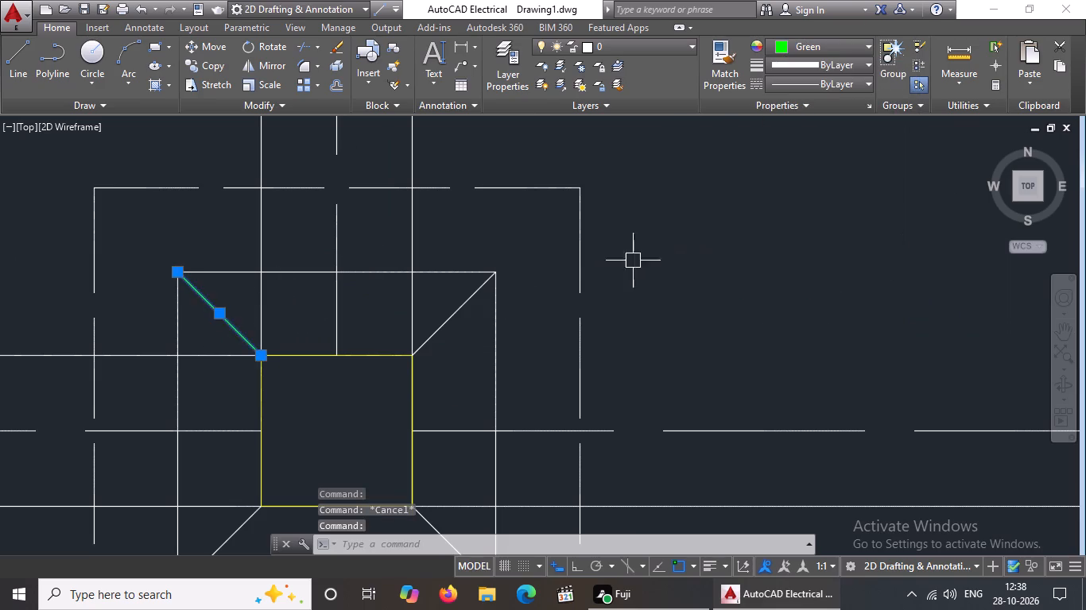
{"action": "key", "text": "Escape"}
{"action": "left_click_drag", "start_coordinate": [473, 306], "coordinate": [490, 294]}
{"action": "left_click", "coordinate": [859, 41]}
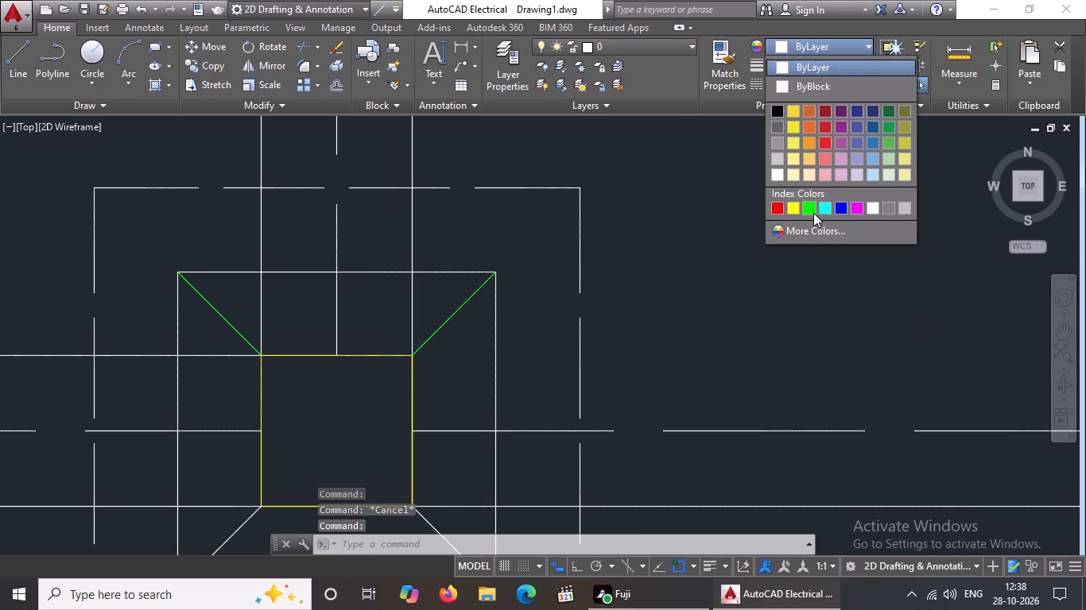
{"action": "left_click", "coordinate": [813, 209]}
{"action": "scroll", "coordinate": [723, 236], "scroll_direction": "down", "scroll_amount": 3}
{"action": "key", "text": "Escape"}
Colour the two lower corner diagonals of the bottom row's middle-column footing Green.
{"action": "scroll", "coordinate": [604, 313], "scroll_direction": "up", "scroll_amount": 3}
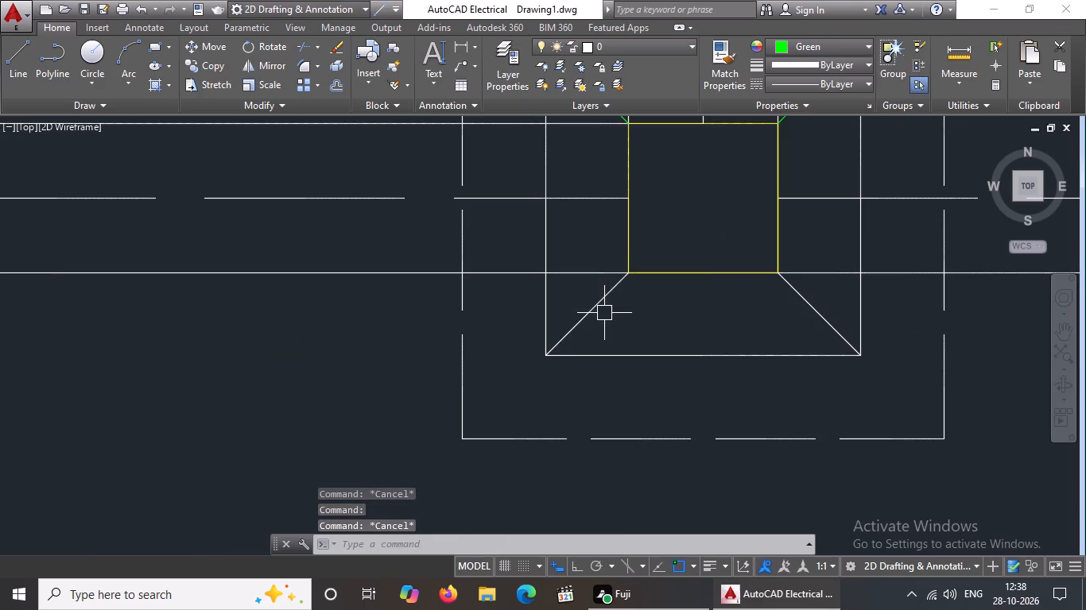
{"action": "left_click_drag", "start_coordinate": [598, 299], "coordinate": [624, 262]}
{"action": "left_click", "coordinate": [828, 48]}
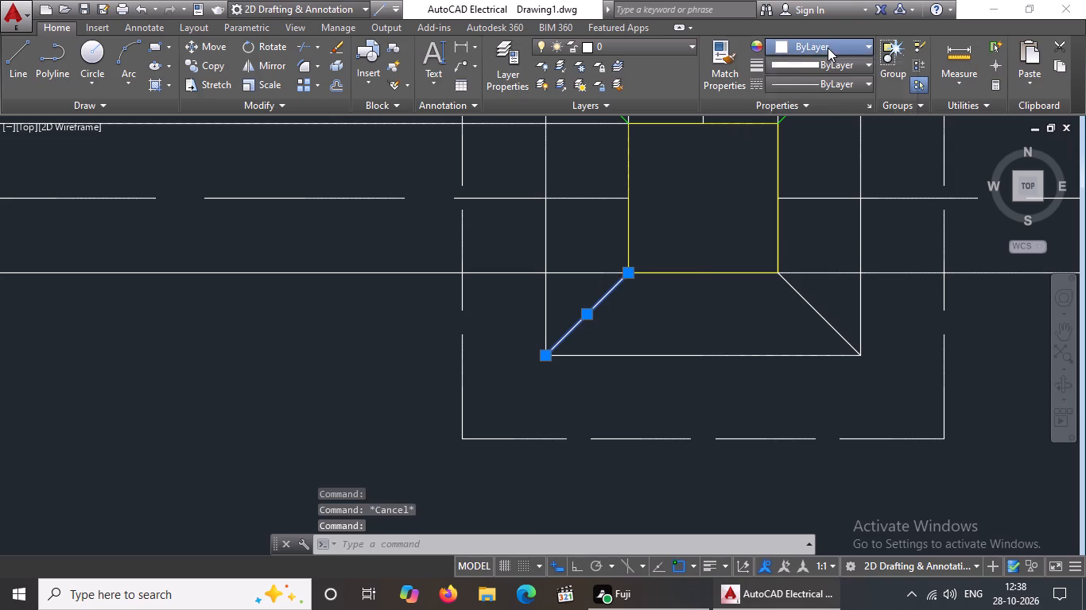
{"action": "left_click", "coordinate": [815, 210]}
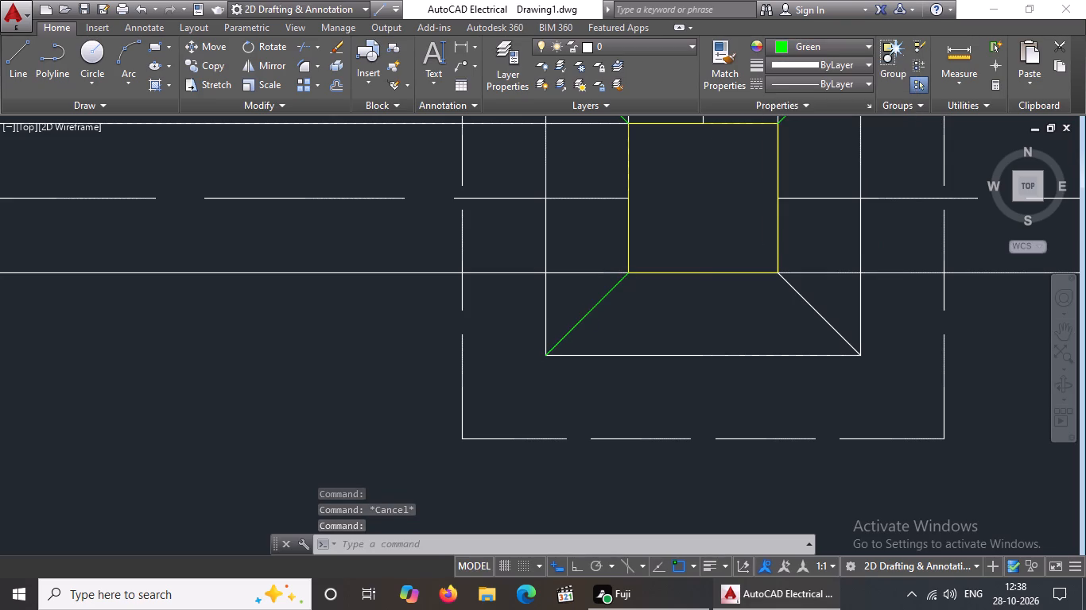
{"action": "key", "text": "Escape"}
{"action": "left_click_drag", "start_coordinate": [813, 297], "coordinate": [824, 276]}
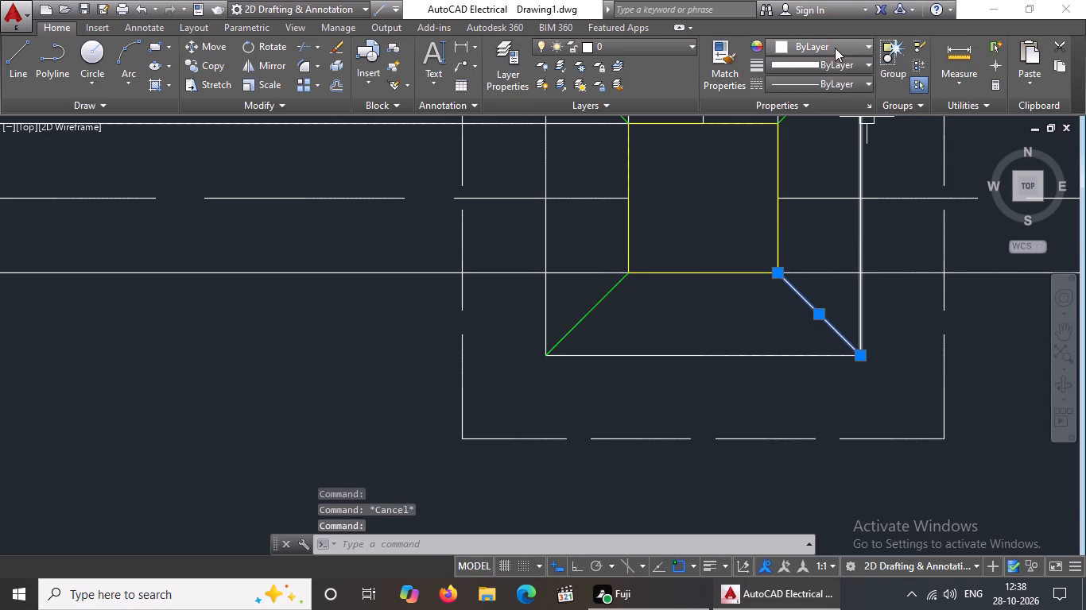
{"action": "left_click", "coordinate": [835, 48]}
{"action": "left_click", "coordinate": [809, 207]}
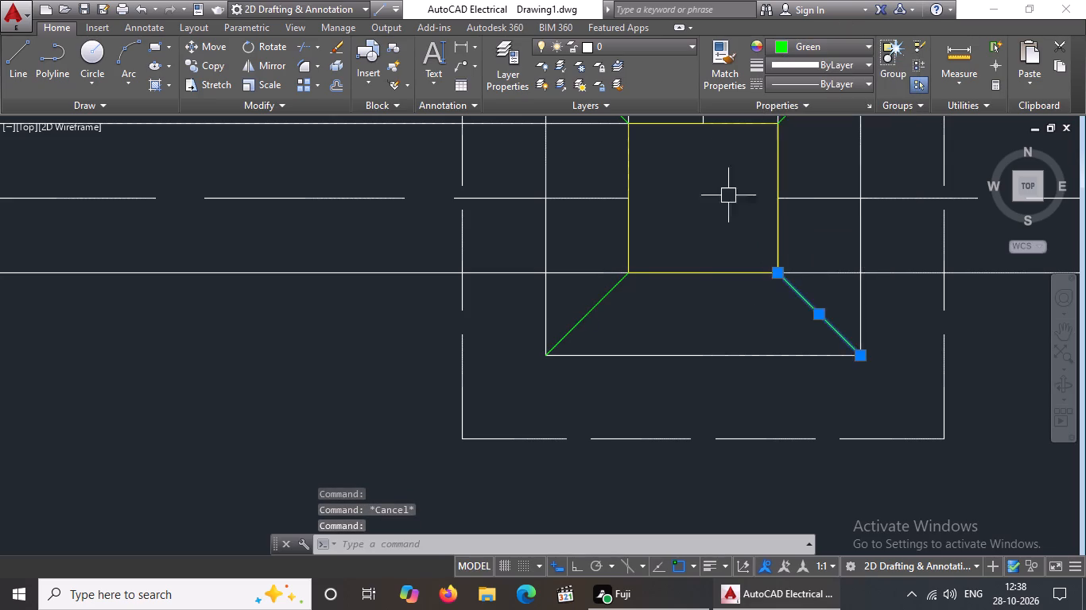
{"action": "scroll", "coordinate": [728, 196], "scroll_direction": "down", "scroll_amount": 4}
{"action": "key", "text": "Escape"}
Colour the upper-left corner diagonal of the bottom row's left footing Green.
{"action": "scroll", "coordinate": [759, 235], "scroll_direction": "down", "scroll_amount": 4}
{"action": "scroll", "coordinate": [685, 239], "scroll_direction": "up", "scroll_amount": 4}
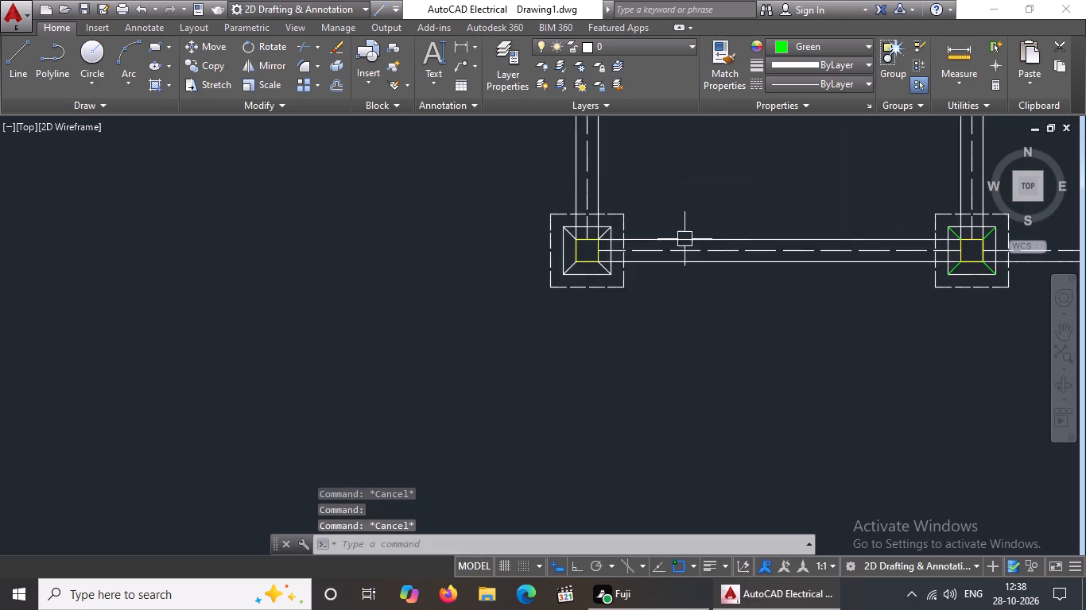
{"action": "scroll", "coordinate": [580, 249], "scroll_direction": "up", "scroll_amount": 3}
{"action": "left_click", "coordinate": [544, 189]}
{"action": "left_click", "coordinate": [799, 44]}
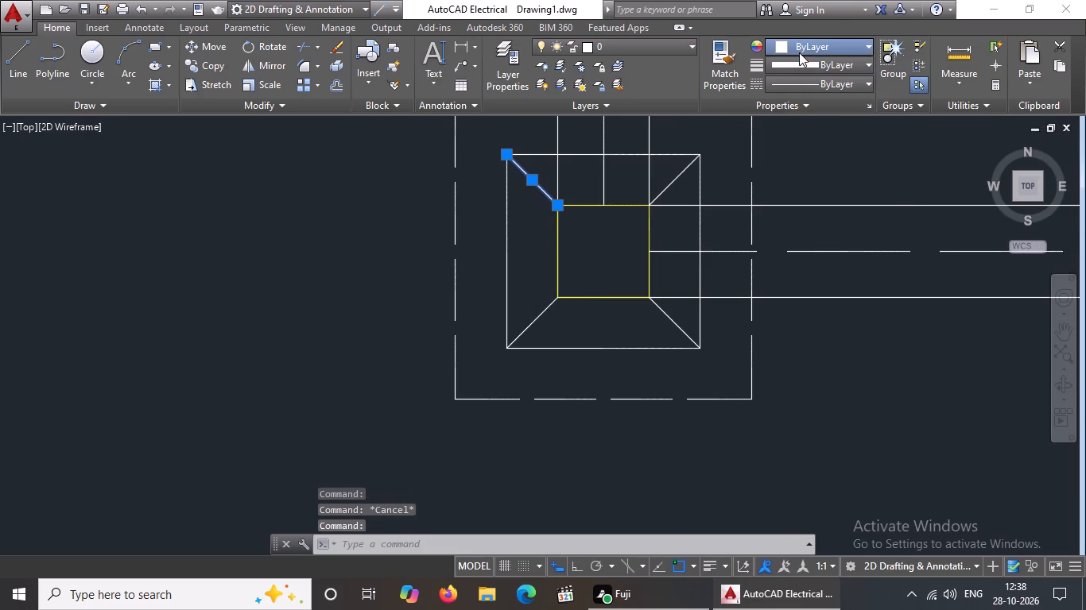
{"action": "left_click", "coordinate": [809, 207]}
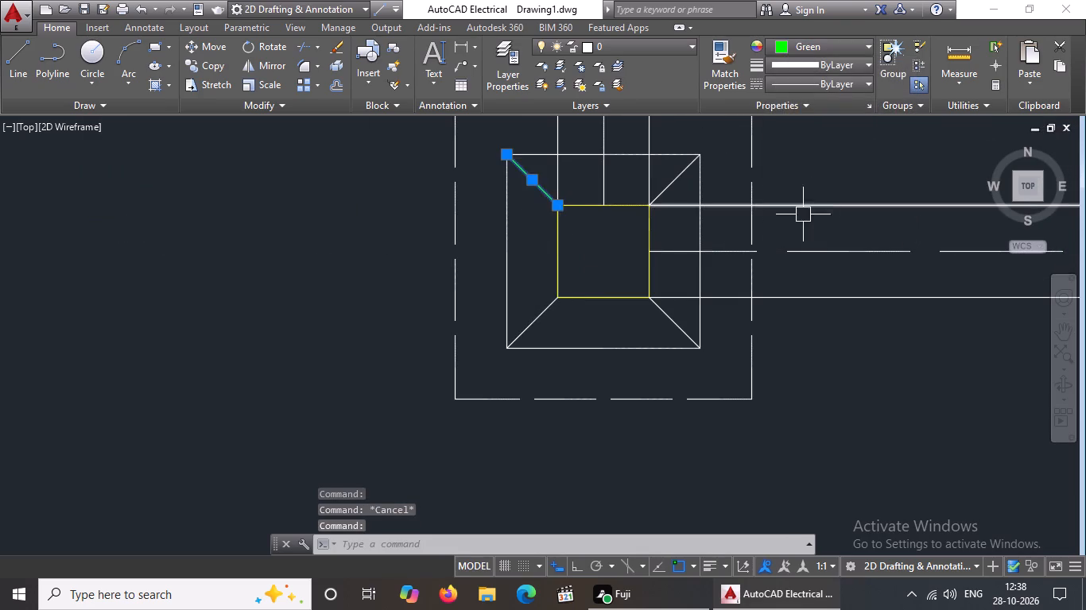
Colour the remaining upper-right, lower-left and lower-right corner diagonals of the bottom row's left footing Green.
{"action": "key", "text": "Escape"}
{"action": "left_click", "coordinate": [685, 176]}
{"action": "left_click", "coordinate": [834, 42]}
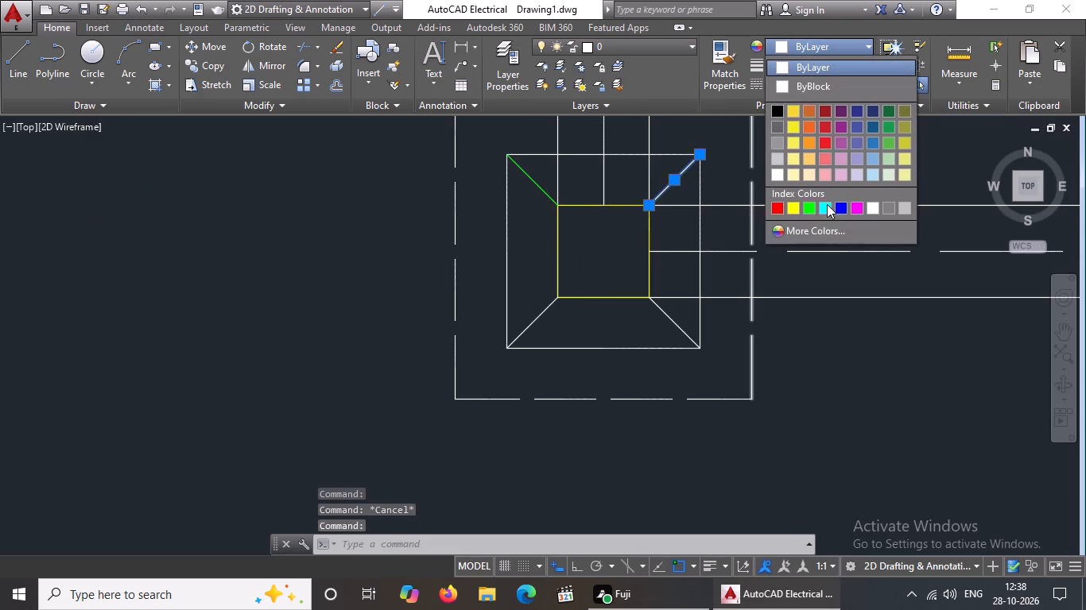
{"action": "left_click", "coordinate": [809, 205]}
{"action": "key", "text": "Escape"}
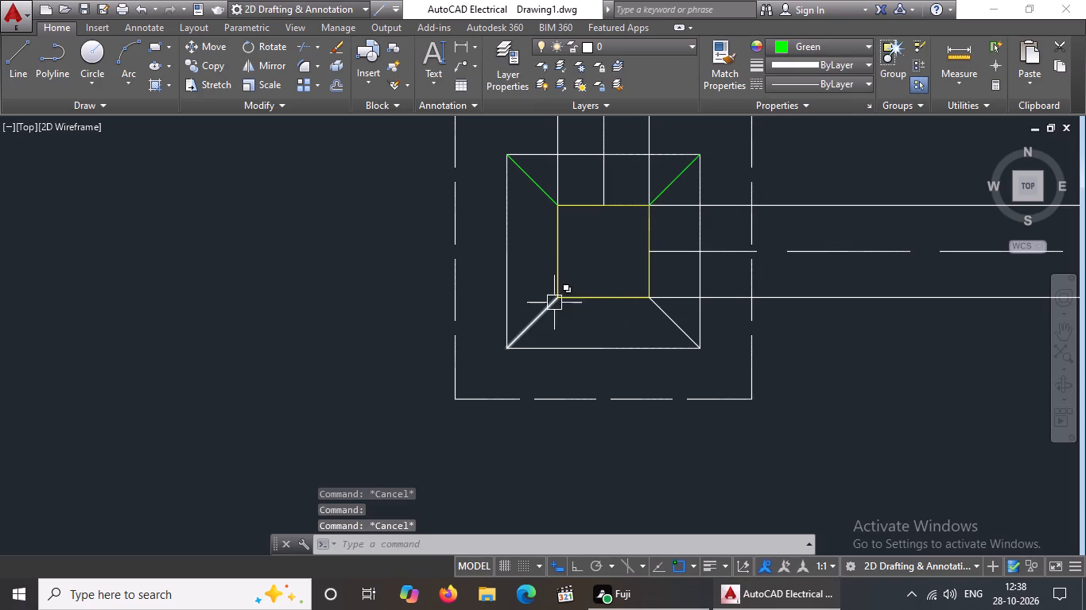
{"action": "left_click", "coordinate": [549, 318]}
{"action": "left_click", "coordinate": [859, 50]}
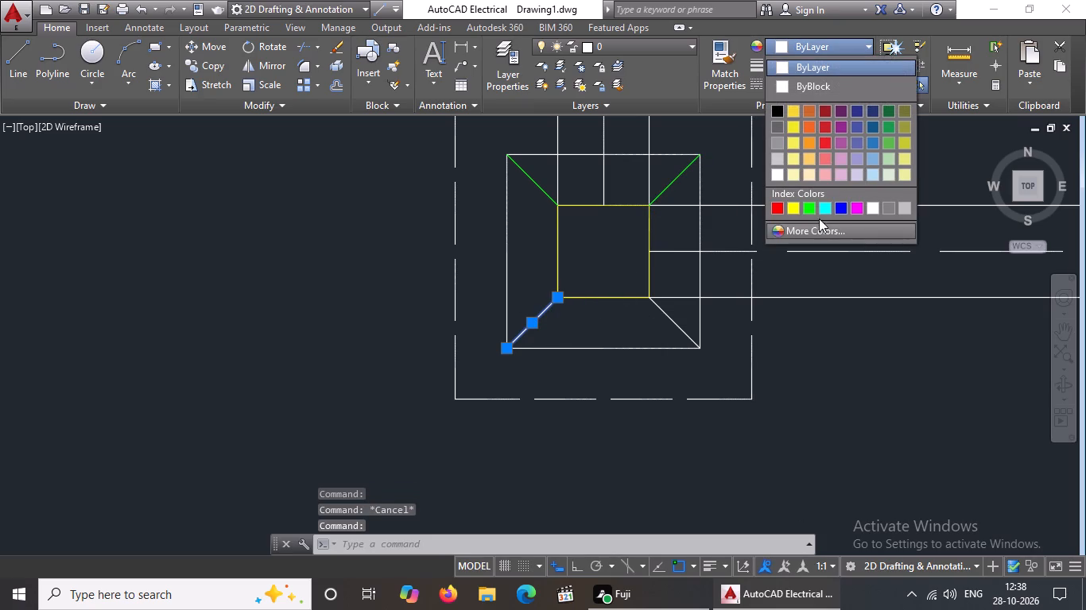
{"action": "left_click", "coordinate": [809, 205]}
{"action": "key", "text": "Escape"}
{"action": "left_click", "coordinate": [673, 312]}
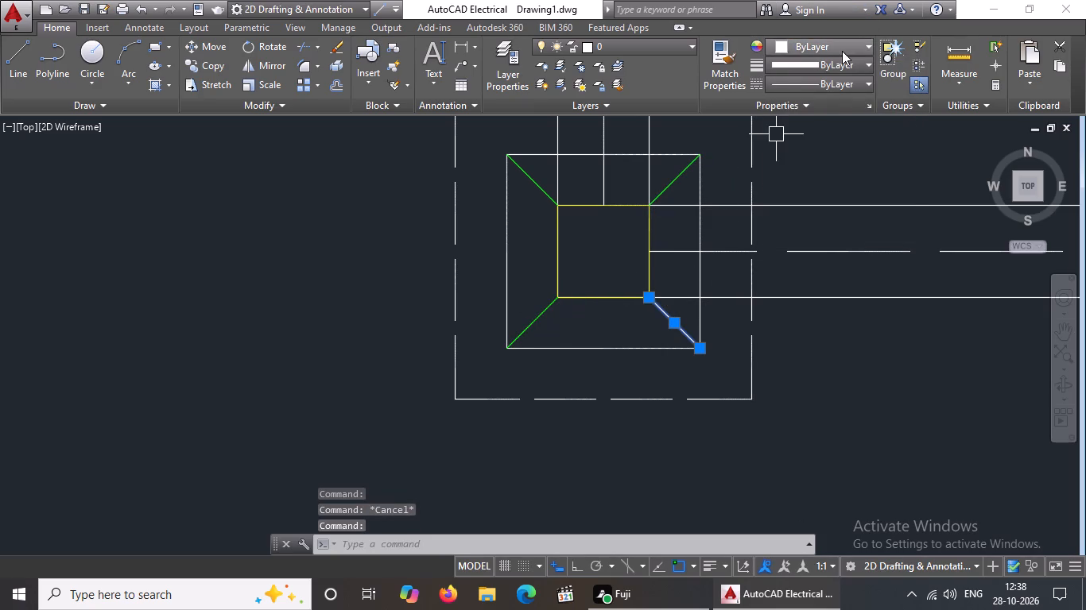
{"action": "left_click", "coordinate": [842, 51]}
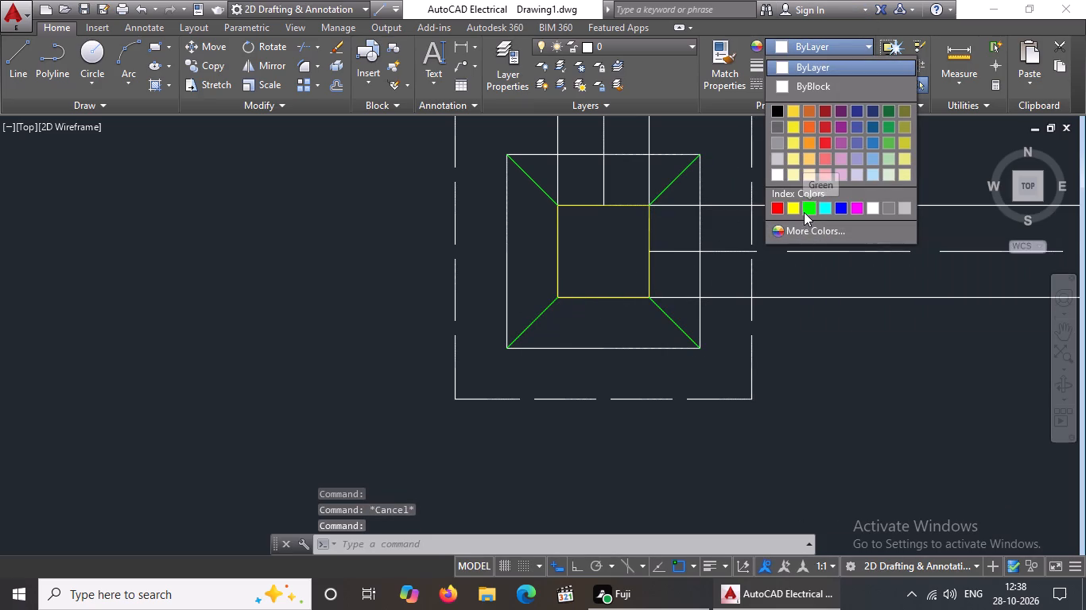
{"action": "left_click", "coordinate": [806, 207]}
{"action": "key", "text": "Escape"}
Colour the two lower corner diagonals of the left footing in the second row from the bottom Green.
{"action": "scroll", "coordinate": [731, 203], "scroll_direction": "down", "scroll_amount": 3}
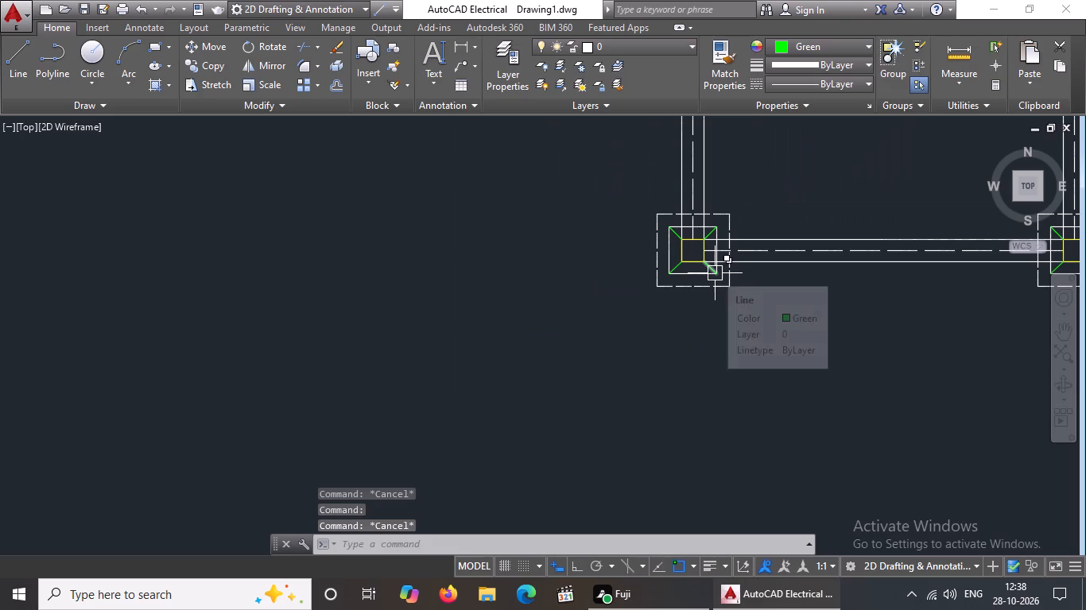
{"action": "scroll", "coordinate": [702, 315], "scroll_direction": "down", "scroll_amount": 1}
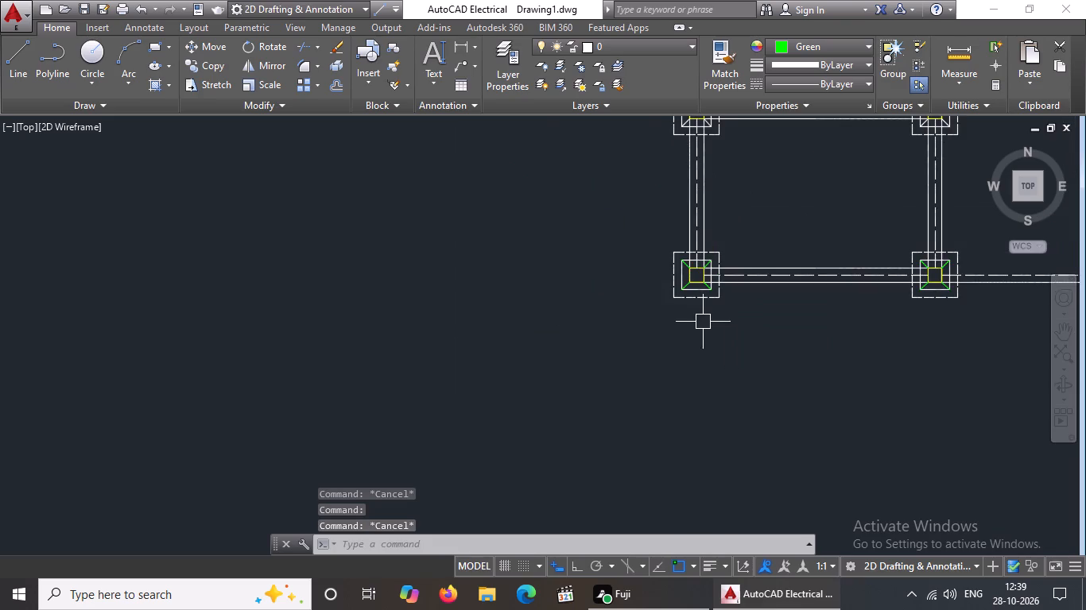
{"action": "scroll", "coordinate": [703, 322], "scroll_direction": "down", "scroll_amount": 1}
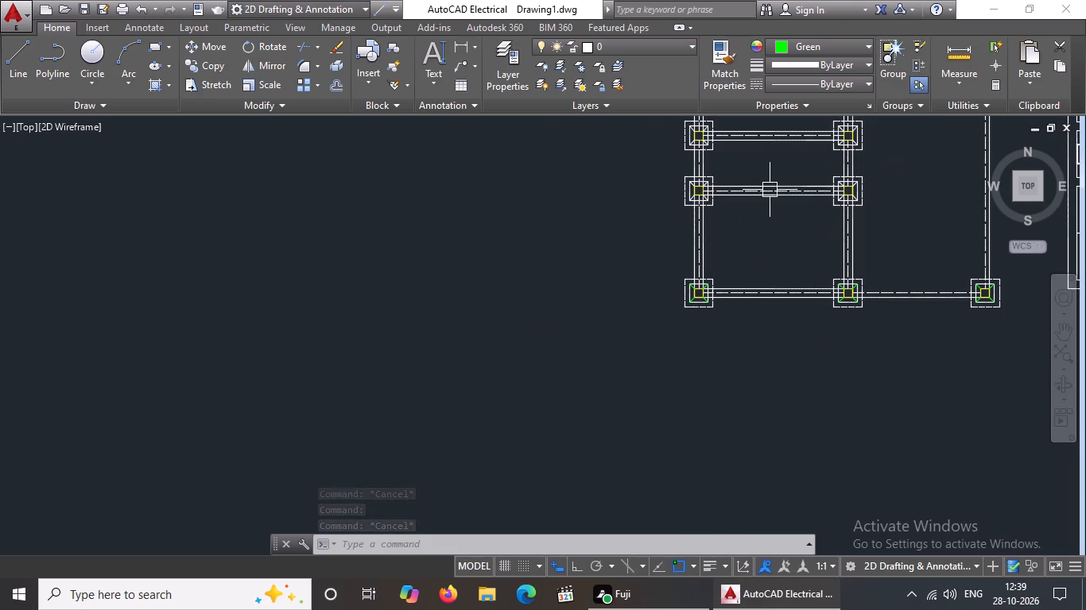
{"action": "scroll", "coordinate": [742, 191], "scroll_direction": "up", "scroll_amount": 2}
{"action": "scroll", "coordinate": [652, 199], "scroll_direction": "up", "scroll_amount": 3}
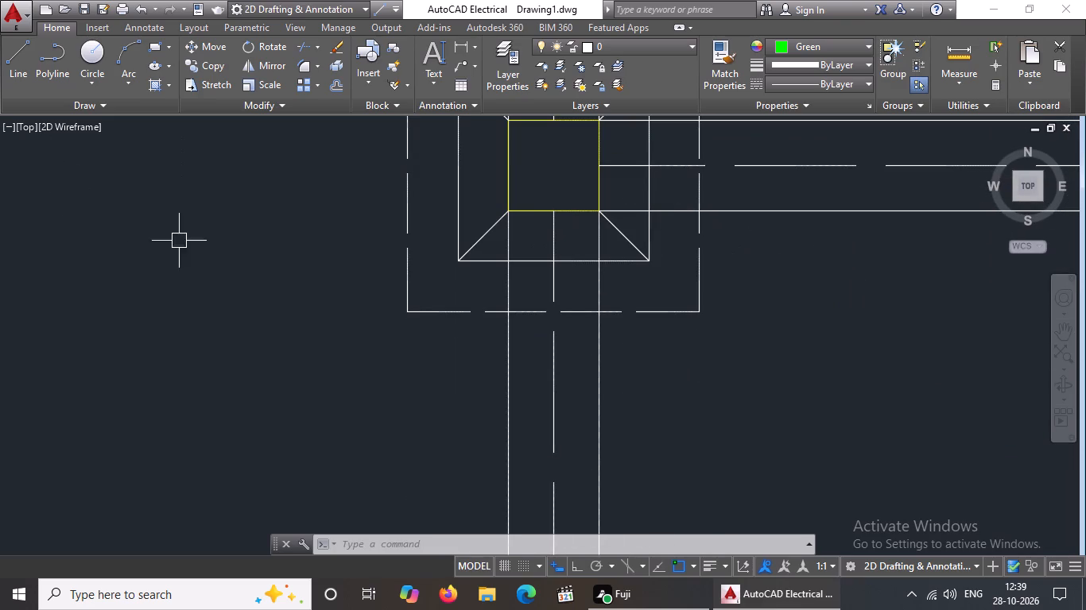
{"action": "left_click", "coordinate": [484, 230]}
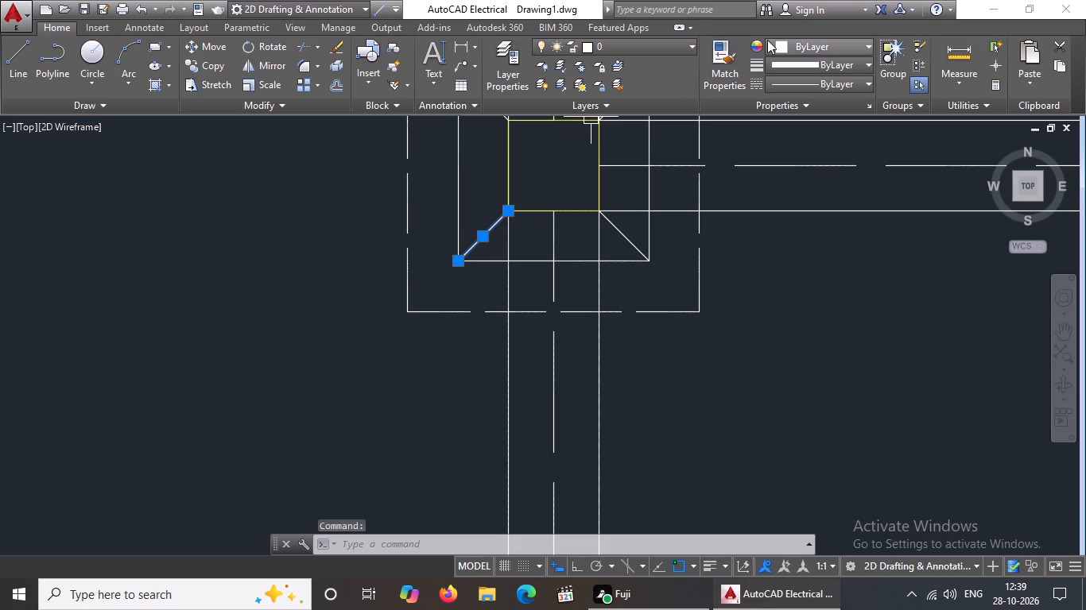
{"action": "left_click", "coordinate": [790, 43]}
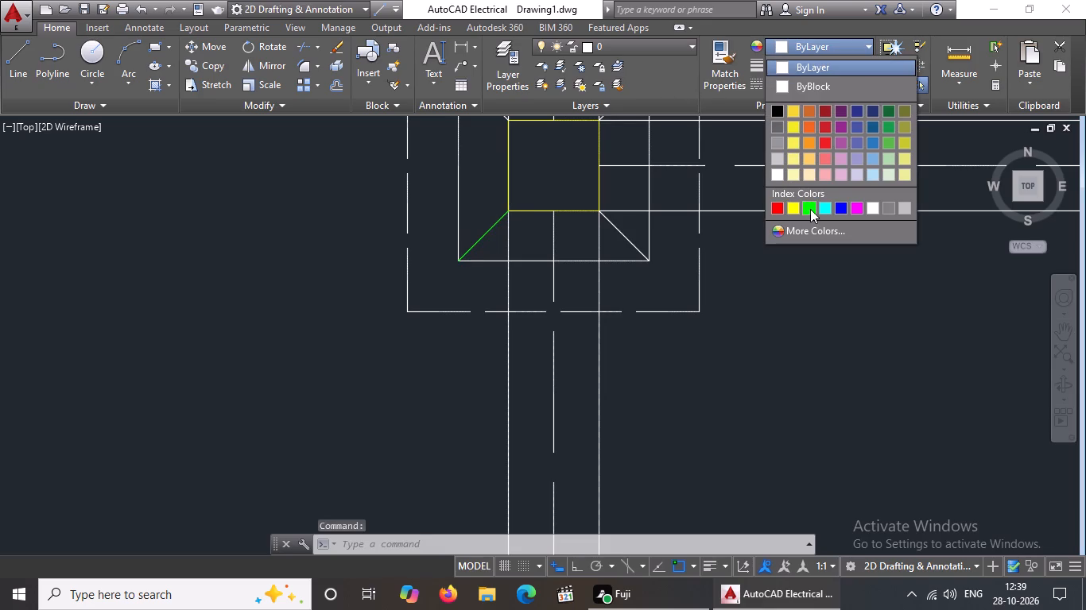
{"action": "left_click", "coordinate": [810, 208]}
{"action": "key", "text": "Escape"}
{"action": "left_click", "coordinate": [625, 233]}
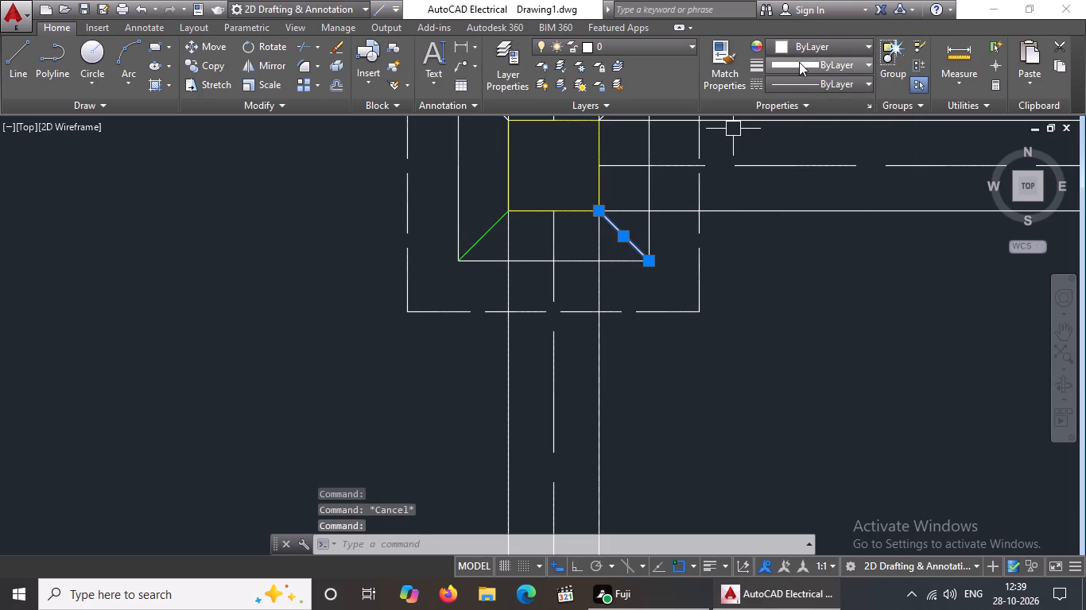
{"action": "left_click", "coordinate": [816, 47]}
{"action": "left_click", "coordinate": [809, 204]}
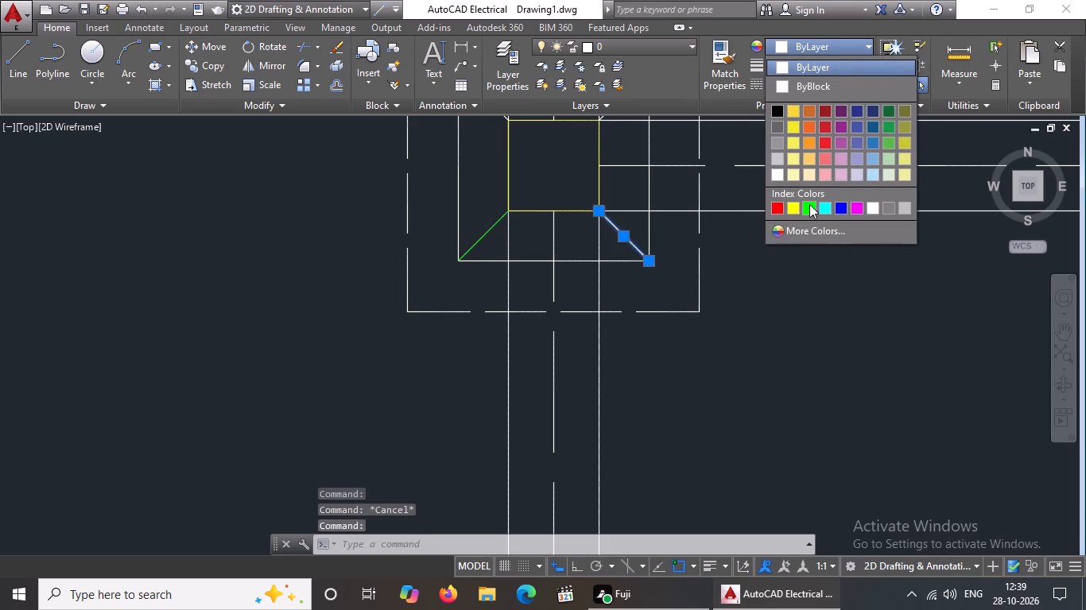
{"action": "key", "text": "Escape"}
Colour the two upper corner diagonals of the left footing in the second row from the bottom Green.
{"action": "scroll", "coordinate": [621, 241], "scroll_direction": "down", "scroll_amount": 3}
{"action": "scroll", "coordinate": [591, 202], "scroll_direction": "up", "scroll_amount": 3}
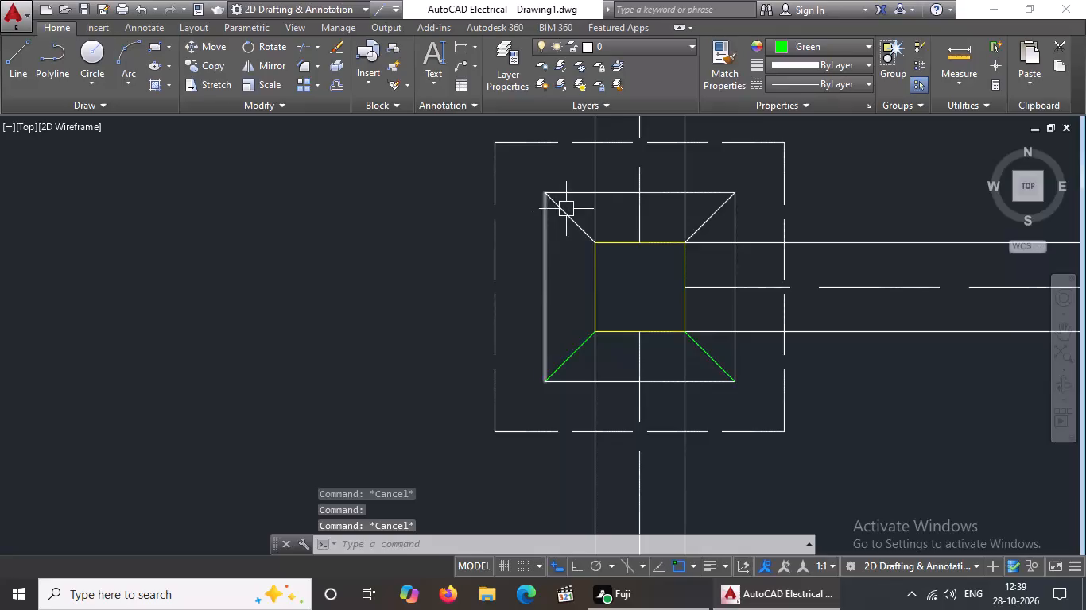
{"action": "left_click", "coordinate": [567, 208]}
{"action": "left_click", "coordinate": [847, 39]}
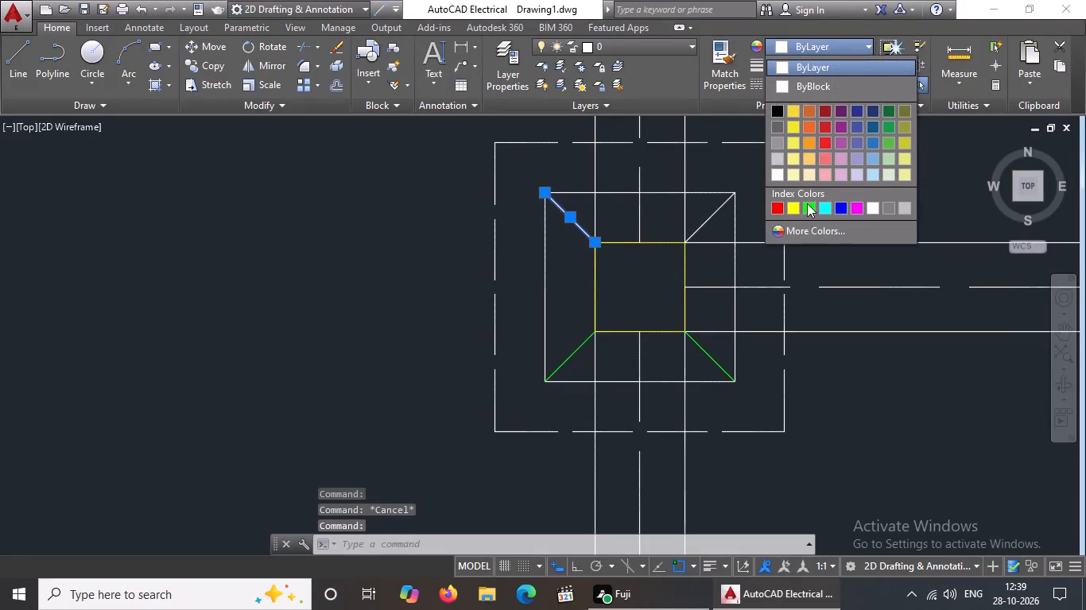
{"action": "left_click", "coordinate": [807, 203]}
{"action": "key", "text": "Escape"}
{"action": "left_click", "coordinate": [711, 212]}
{"action": "left_click", "coordinate": [851, 47]}
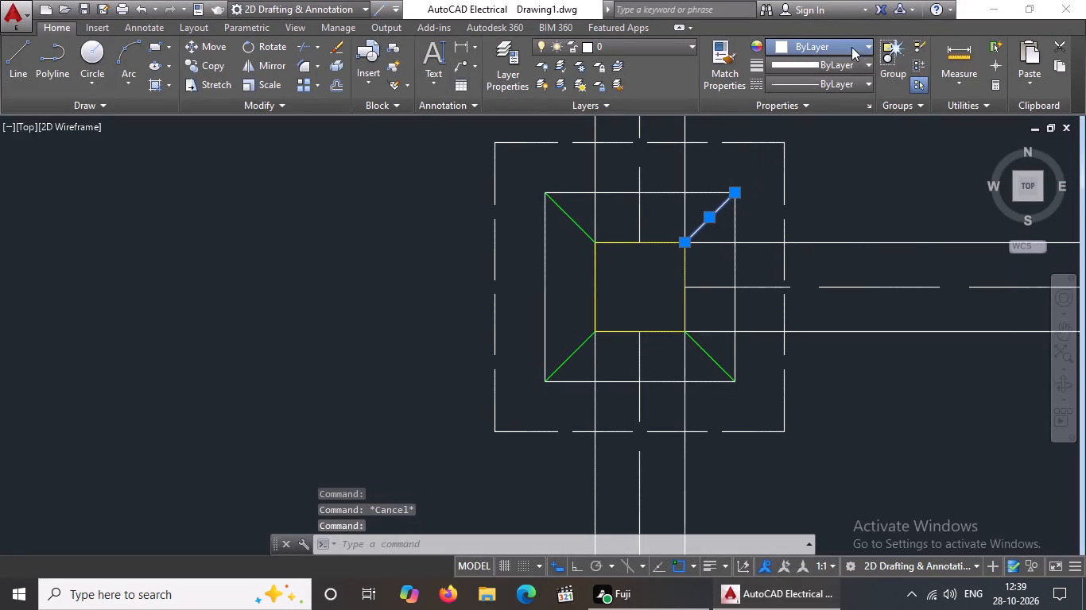
{"action": "left_click", "coordinate": [806, 207]}
{"action": "scroll", "coordinate": [559, 235], "scroll_direction": "down", "scroll_amount": 4}
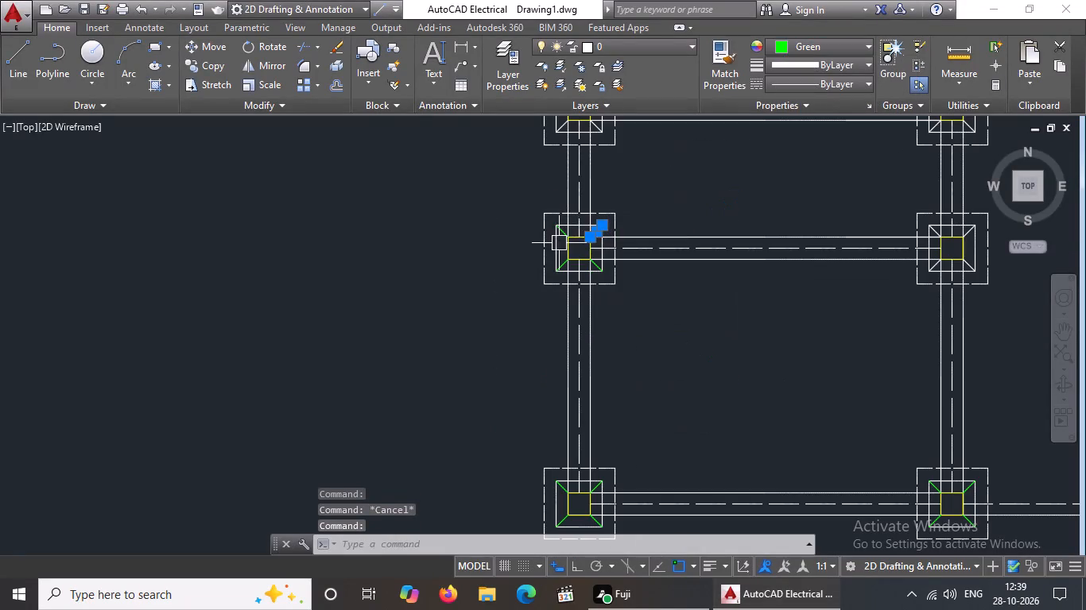
{"action": "key", "text": "Escape"}
Colour the two upper corner diagonals of the middle-column footing in the second row from the bottom Green.
{"action": "scroll", "coordinate": [735, 266], "scroll_direction": "down", "scroll_amount": 1}
{"action": "scroll", "coordinate": [882, 240], "scroll_direction": "up", "scroll_amount": 3}
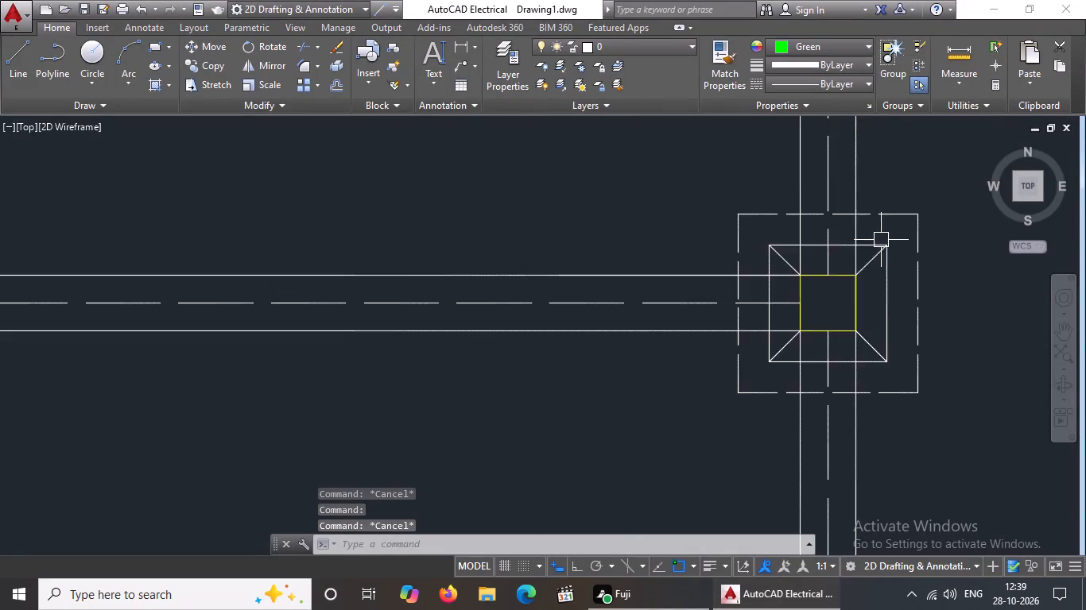
{"action": "scroll", "coordinate": [876, 249], "scroll_direction": "up", "scroll_amount": 2}
{"action": "left_click", "coordinate": [874, 278]}
{"action": "left_click", "coordinate": [831, 48]}
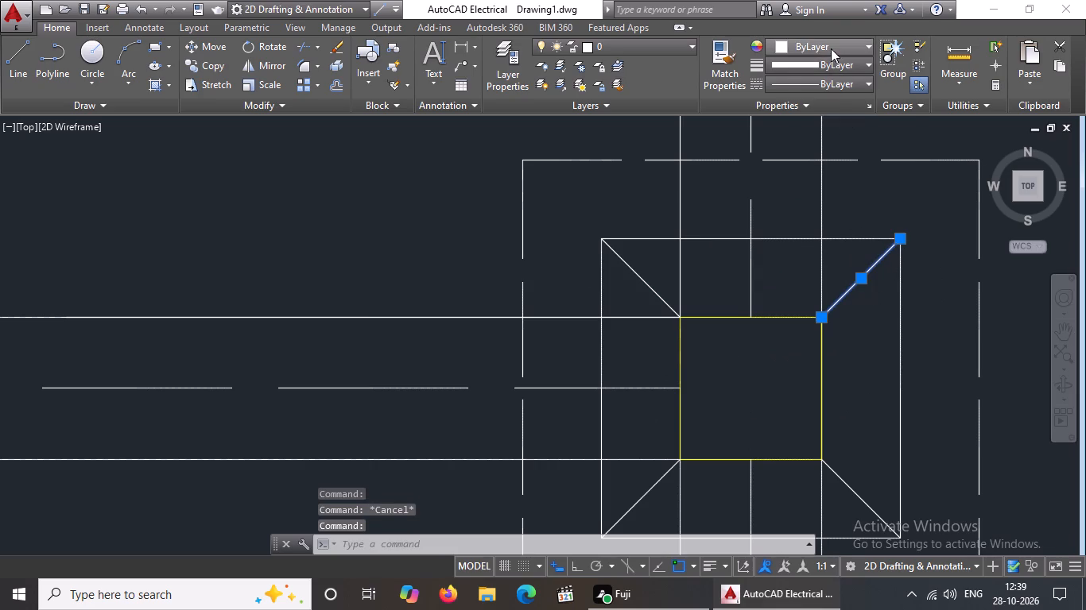
{"action": "left_click", "coordinate": [813, 206]}
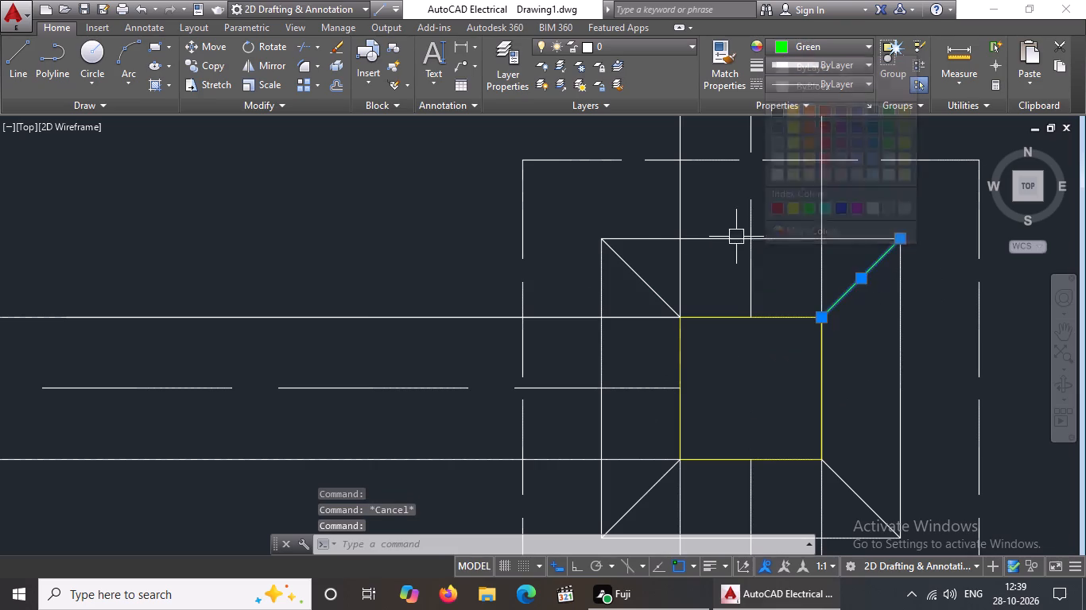
{"action": "key", "text": "Escape"}
{"action": "left_click", "coordinate": [645, 265]}
{"action": "left_click_drag", "start_coordinate": [642, 270], "coordinate": [623, 296]}
{"action": "left_click", "coordinate": [623, 296]}
{"action": "left_click_drag", "start_coordinate": [624, 288], "coordinate": [638, 274]}
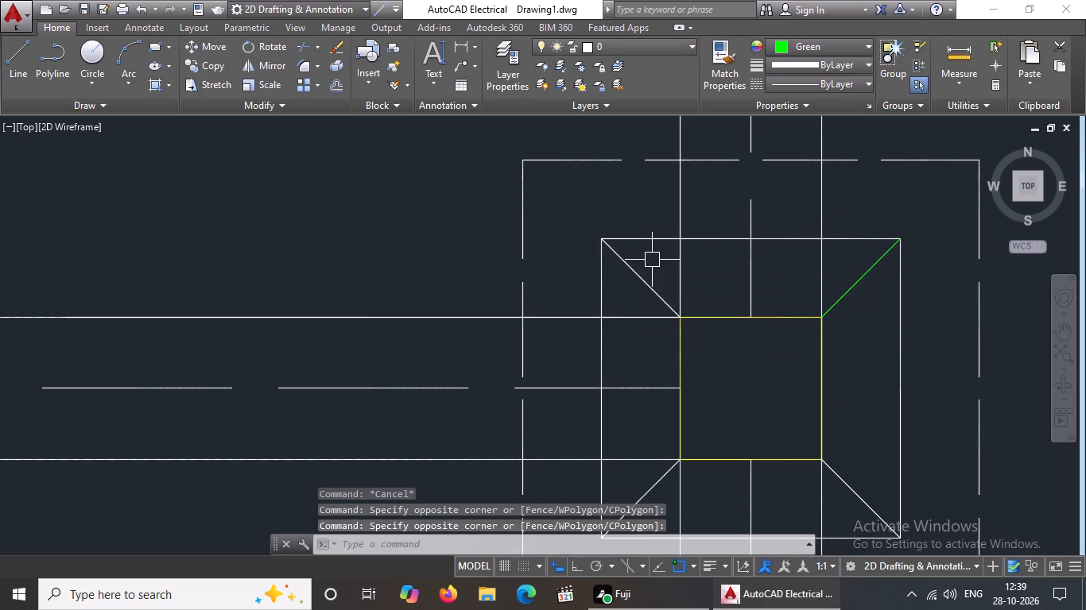
{"action": "left_click", "coordinate": [652, 259]}
{"action": "left_click", "coordinate": [638, 280]}
{"action": "left_click", "coordinate": [797, 41]}
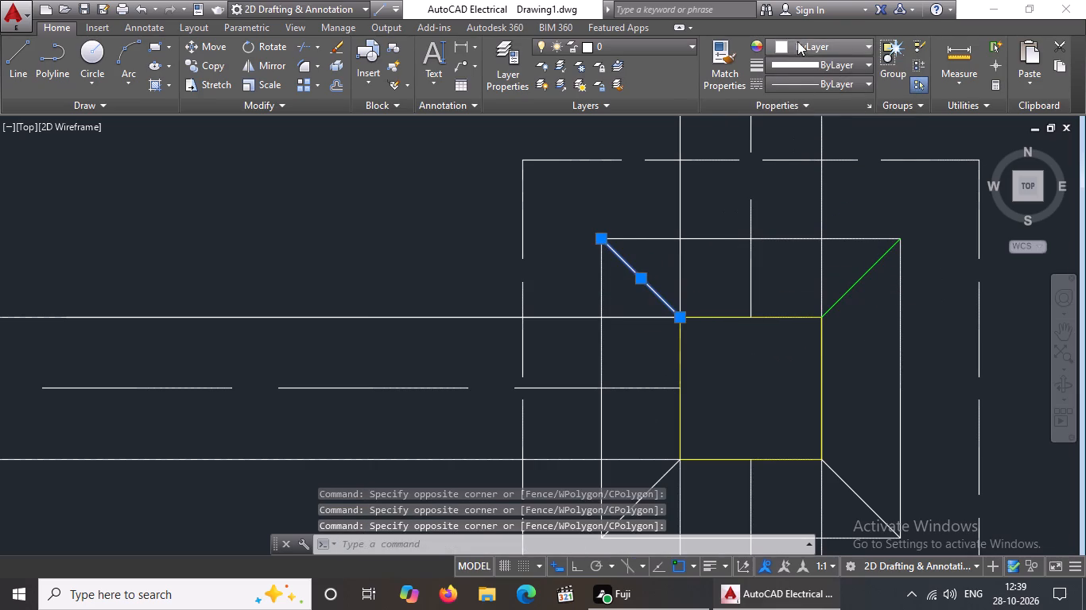
{"action": "left_click", "coordinate": [809, 206]}
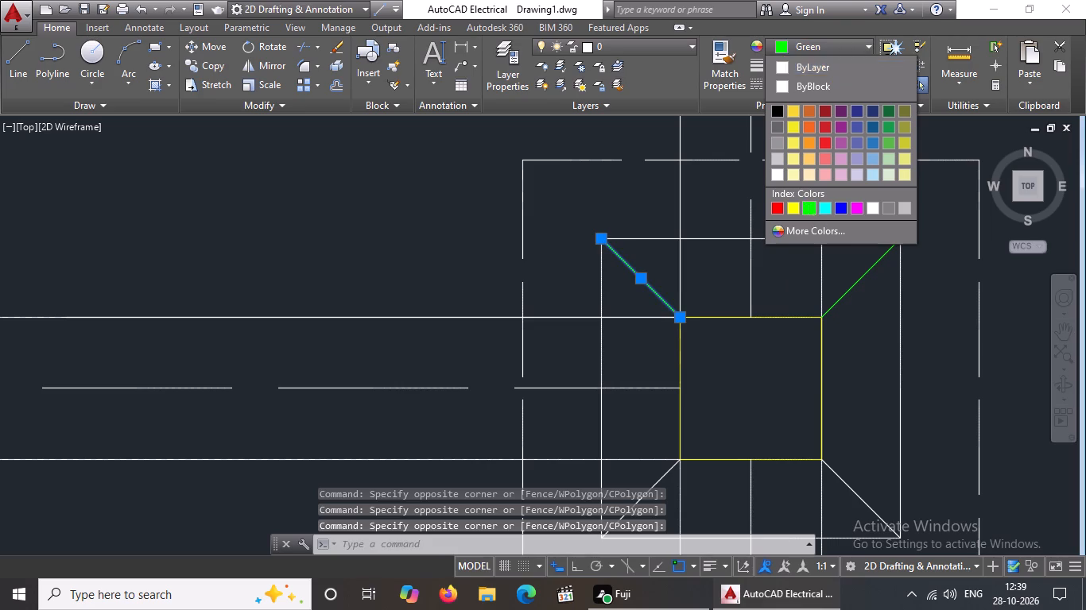
{"action": "key", "text": "Escape"}
Colour the two lower corner diagonals of the middle-column footing in the second row from the bottom Green.
{"action": "scroll", "coordinate": [751, 249], "scroll_direction": "down", "scroll_amount": 3}
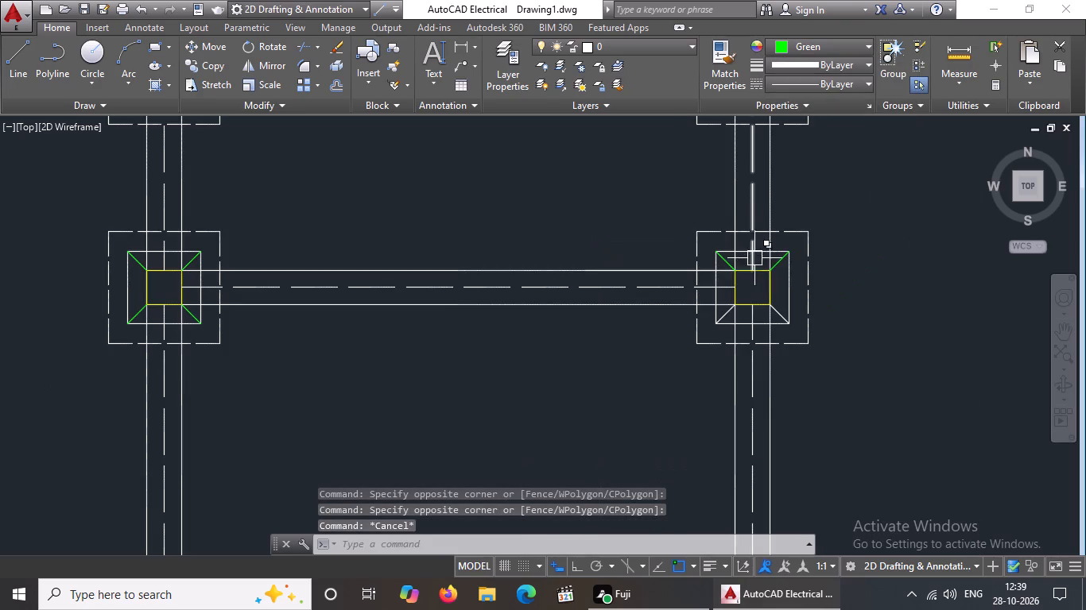
{"action": "scroll", "coordinate": [744, 334], "scroll_direction": "up", "scroll_amount": 3}
{"action": "left_click", "coordinate": [657, 258]}
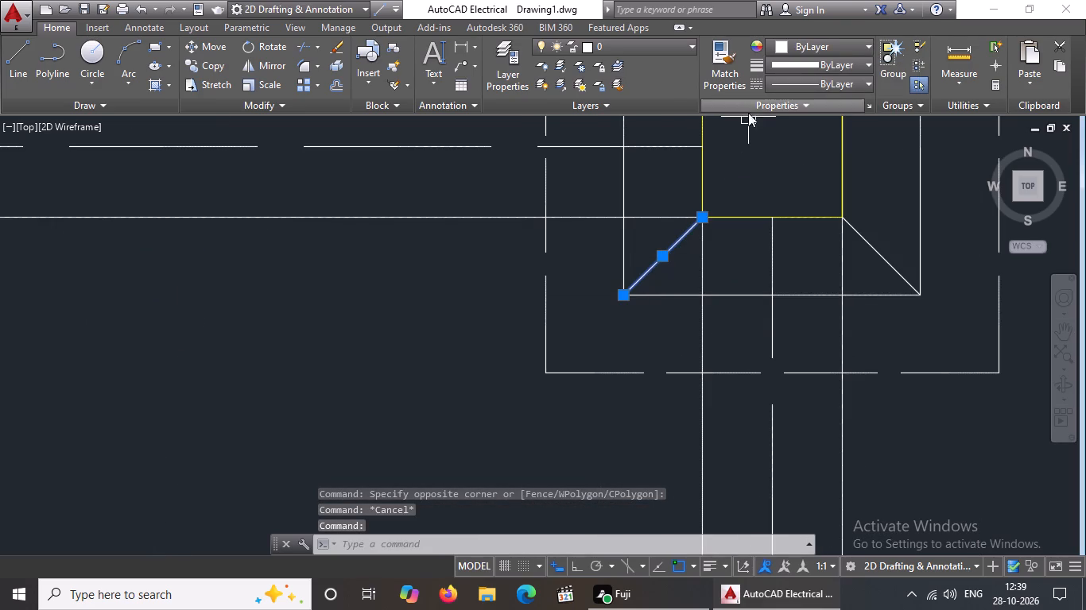
{"action": "left_click", "coordinate": [805, 41]}
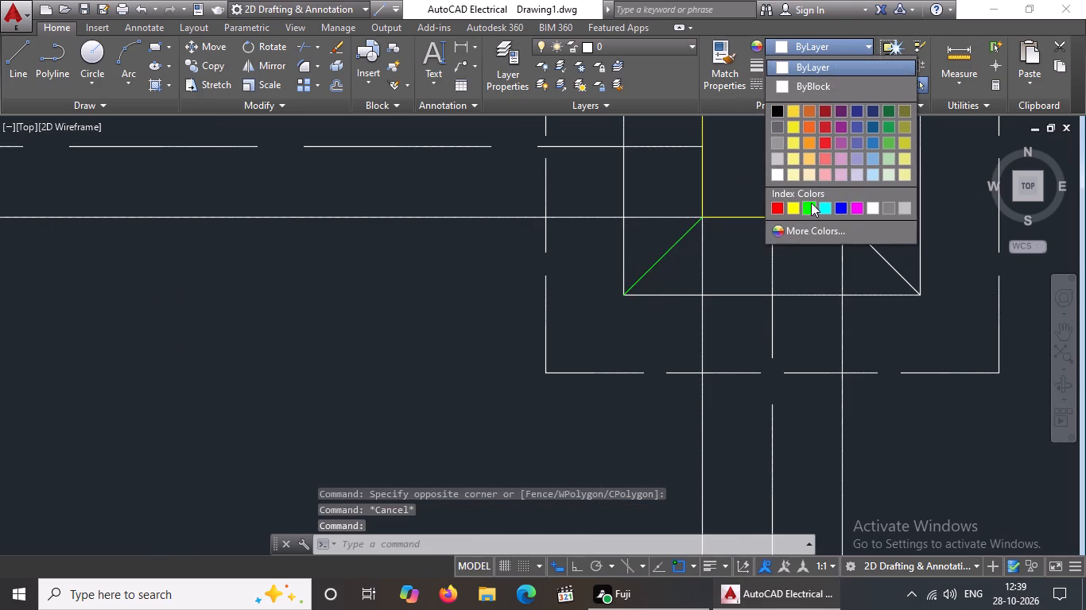
{"action": "left_click", "coordinate": [811, 203]}
{"action": "key", "text": "Escape"}
{"action": "left_click", "coordinate": [878, 245]}
{"action": "left_click", "coordinate": [801, 45]}
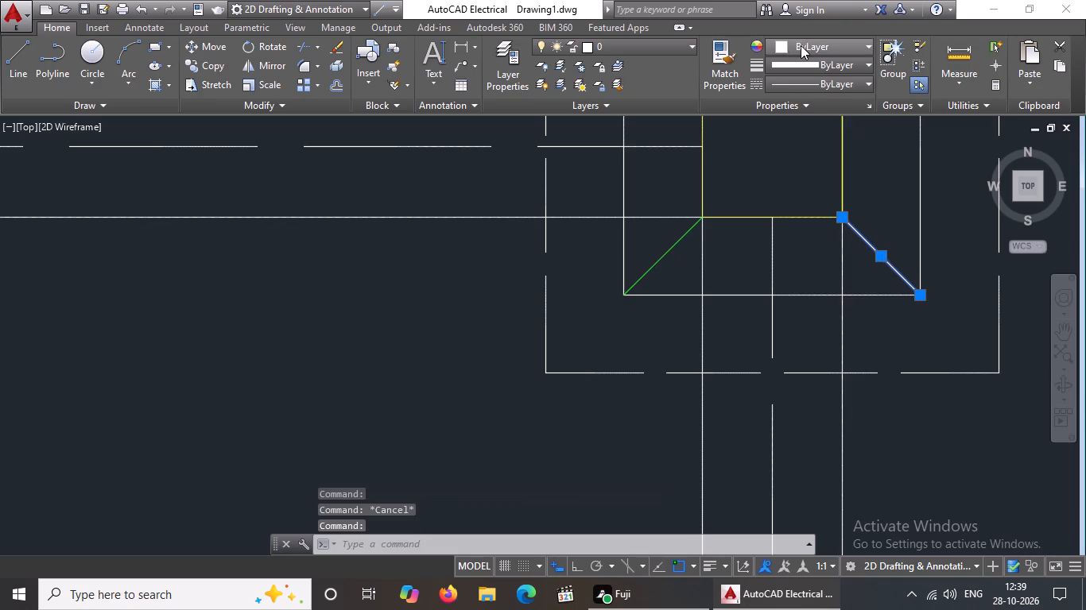
{"action": "left_click", "coordinate": [807, 205]}
{"action": "scroll", "coordinate": [782, 246], "scroll_direction": "down", "scroll_amount": 4}
{"action": "key", "text": "Escape"}
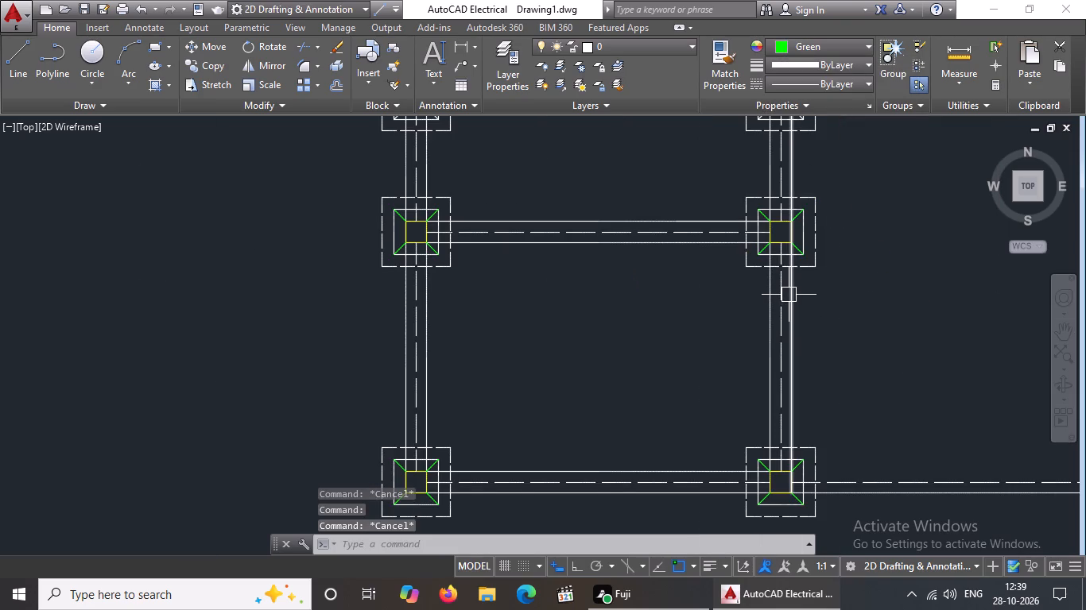
Colour the lower-right and upper-right corner diagonals of the middle-column footing in the third row from the bottom Green.
{"action": "scroll", "coordinate": [789, 295], "scroll_direction": "down", "scroll_amount": 2}
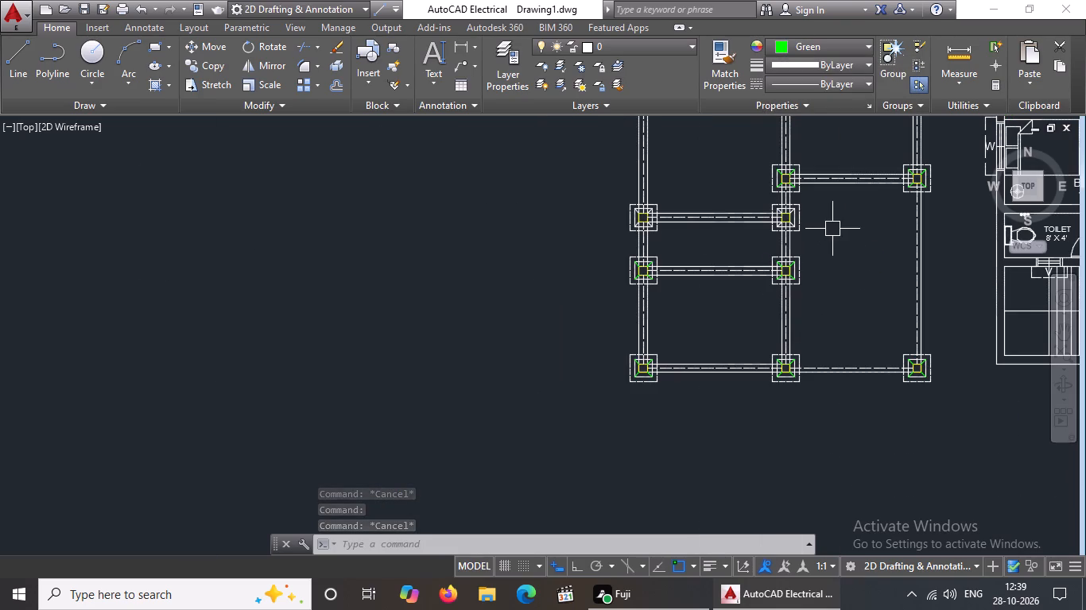
{"action": "scroll", "coordinate": [789, 218], "scroll_direction": "up", "scroll_amount": 6}
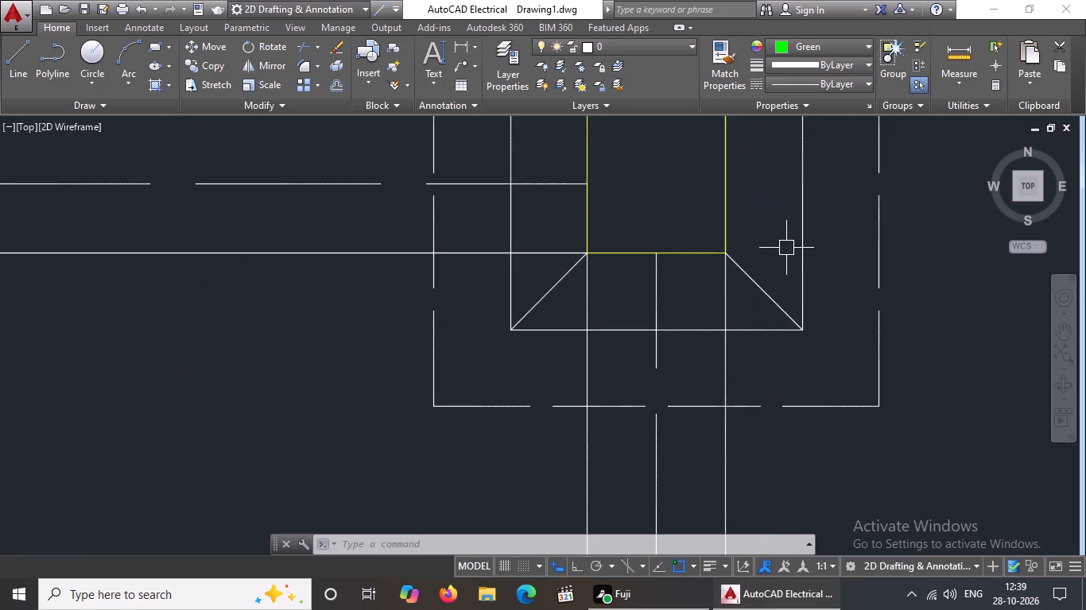
{"action": "left_click", "coordinate": [753, 284]}
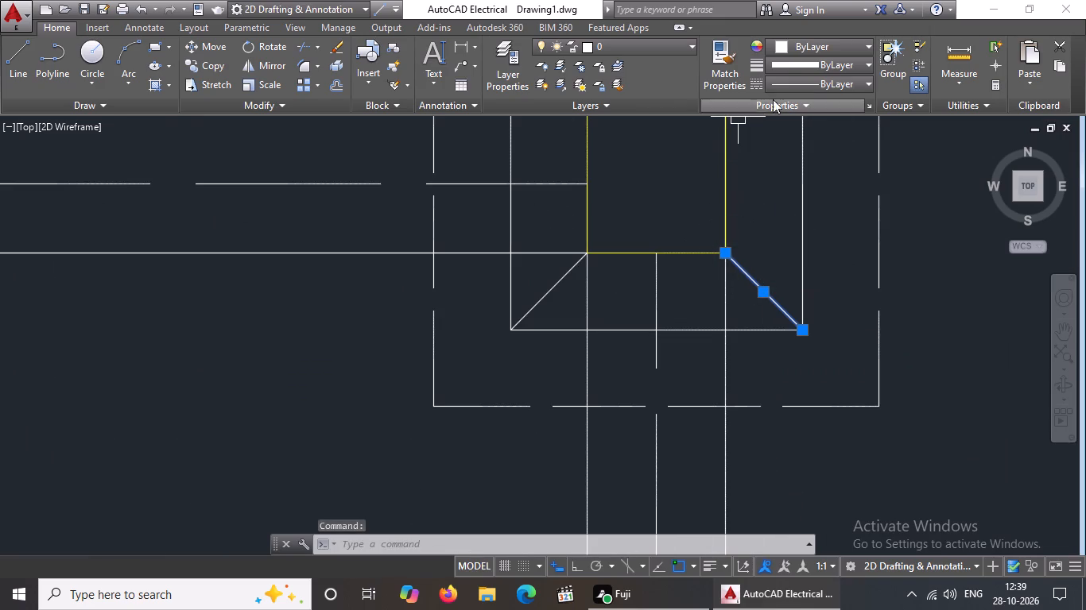
{"action": "left_click", "coordinate": [796, 41]}
{"action": "left_click", "coordinate": [809, 206]}
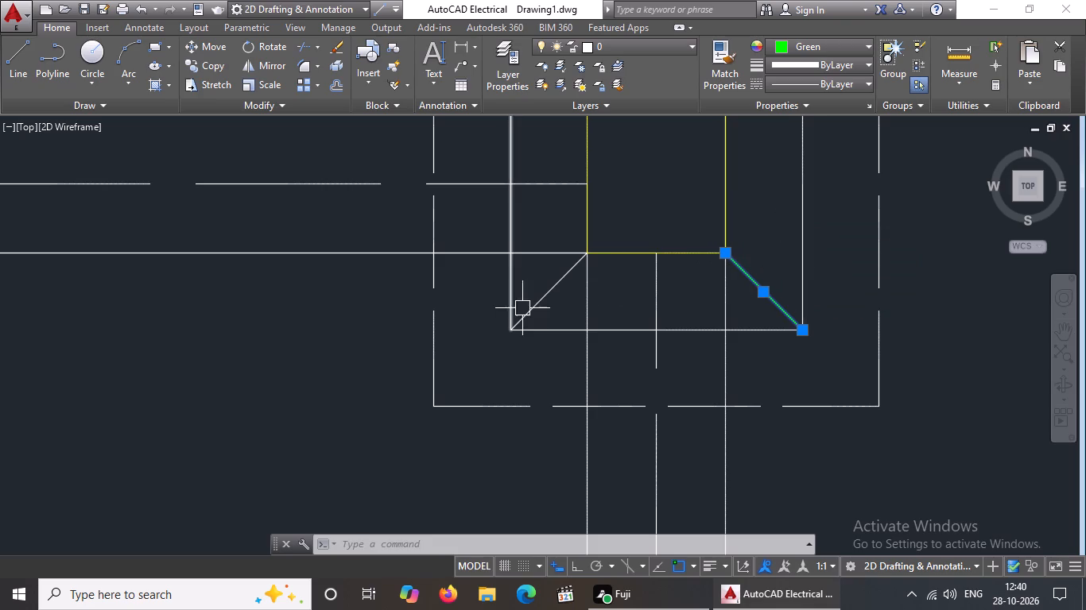
{"action": "scroll", "coordinate": [604, 278], "scroll_direction": "down", "scroll_amount": 3}
{"action": "scroll", "coordinate": [626, 243], "scroll_direction": "up", "scroll_amount": 3}
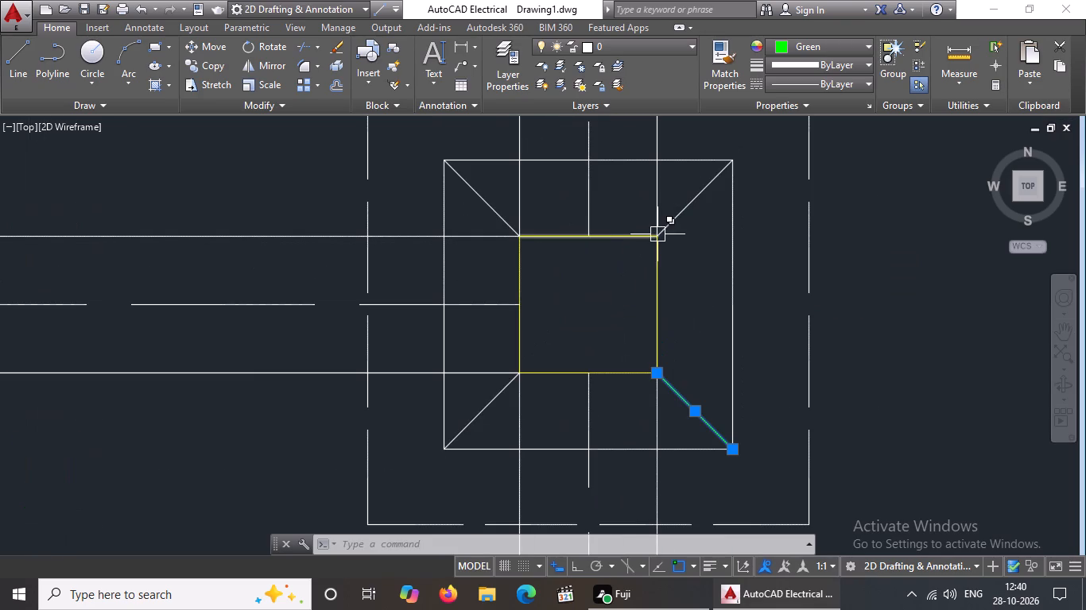
{"action": "left_click", "coordinate": [686, 213]}
{"action": "left_click", "coordinate": [808, 37]}
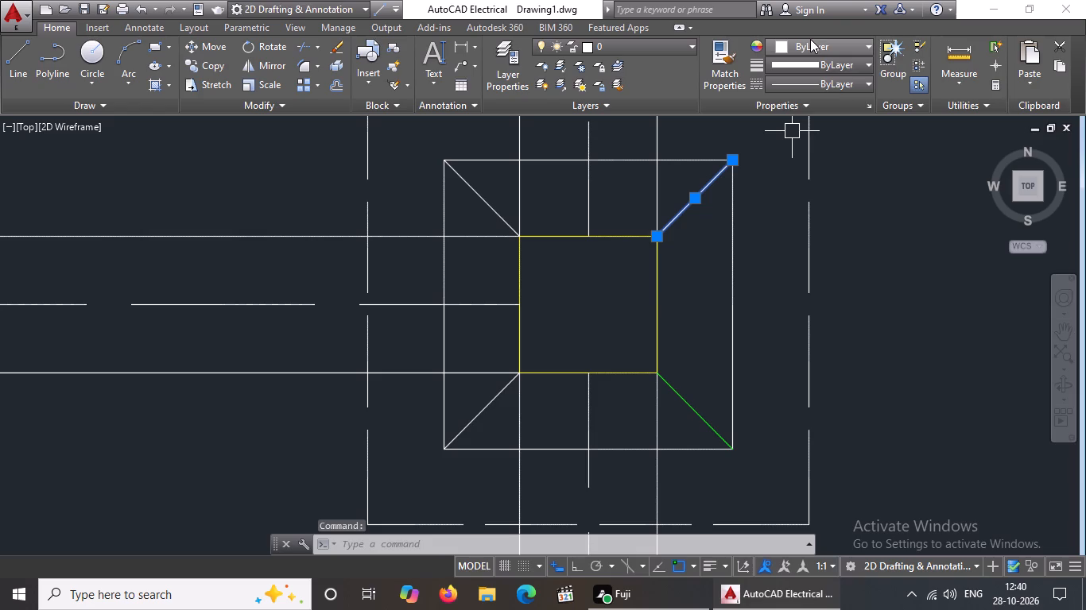
{"action": "left_click", "coordinate": [810, 44]}
{"action": "left_click", "coordinate": [809, 206]}
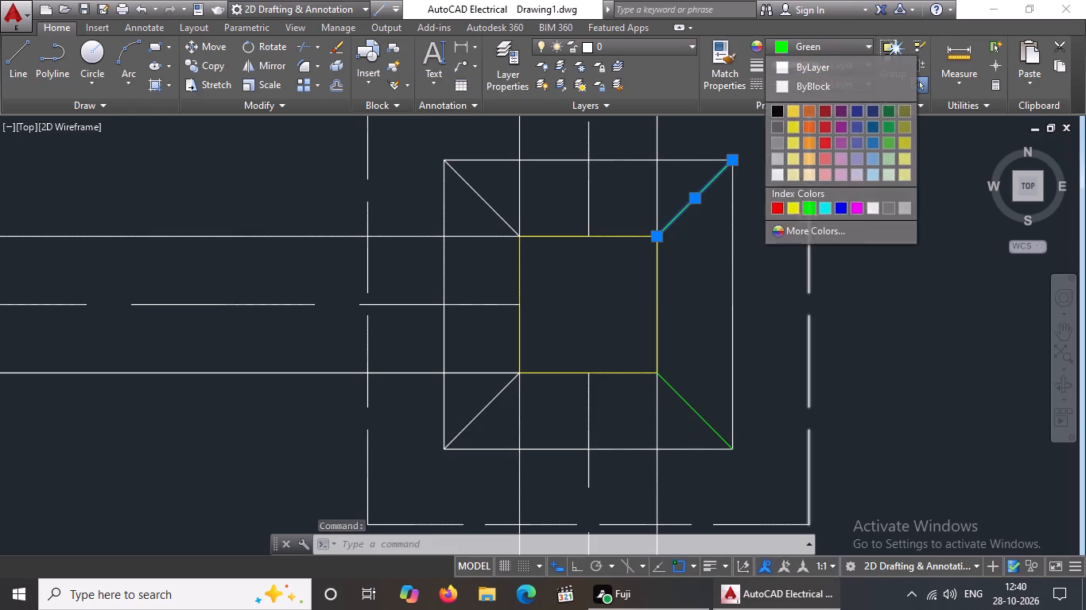
Colour the upper-left and lower-left corner diagonals of the middle-column footing in the third row from the bottom Green.
{"action": "key", "text": "Escape"}
{"action": "left_click", "coordinate": [476, 192]}
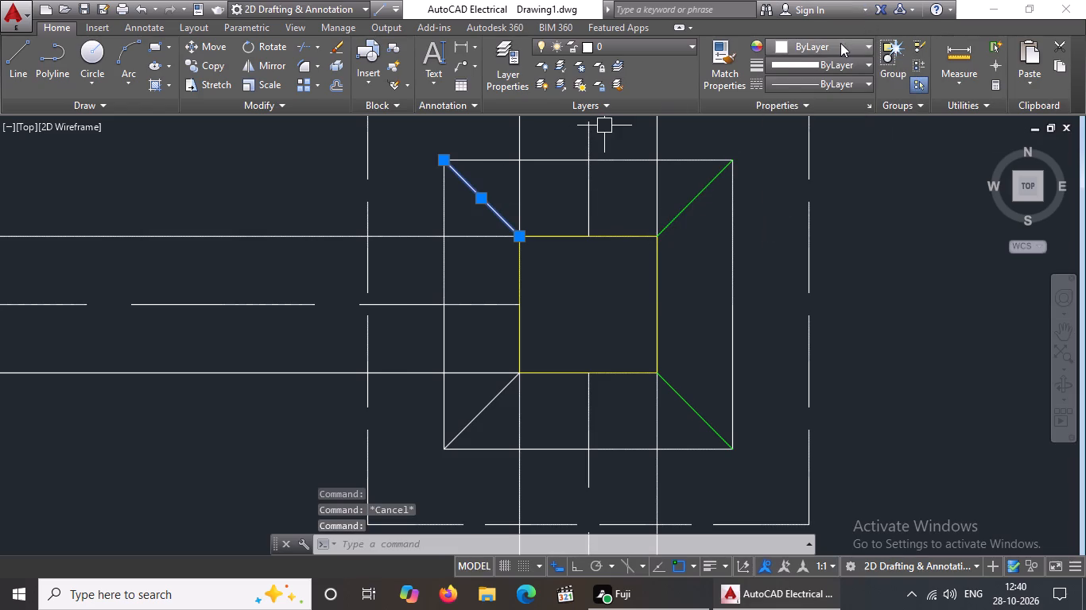
{"action": "left_click_drag", "start_coordinate": [840, 43], "coordinate": [840, 50]}
{"action": "left_click", "coordinate": [810, 213]}
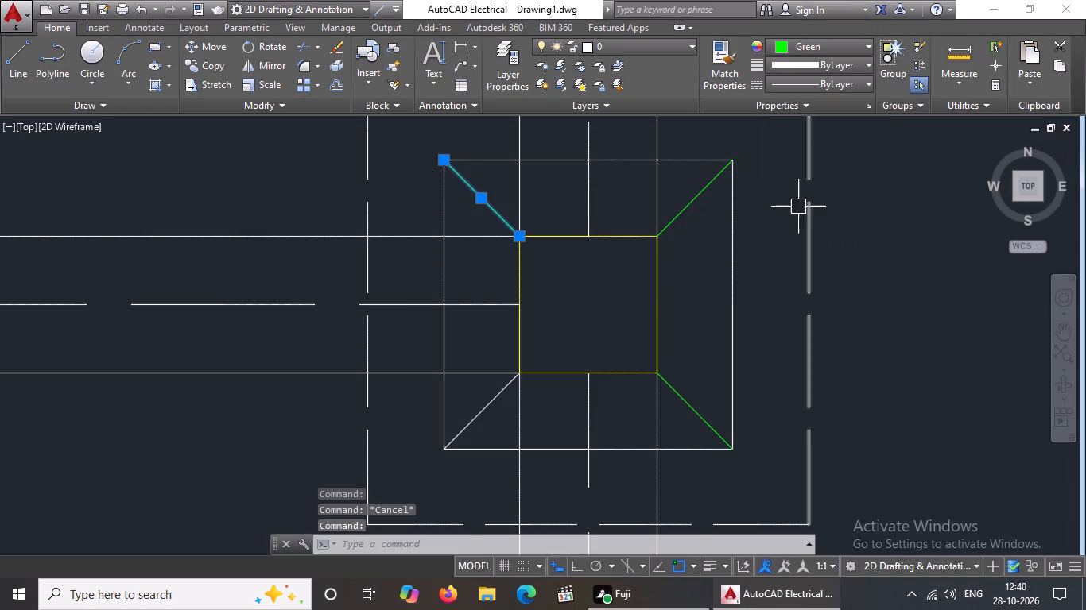
{"action": "key", "text": "Escape"}
{"action": "left_click_drag", "start_coordinate": [498, 402], "coordinate": [506, 392]}
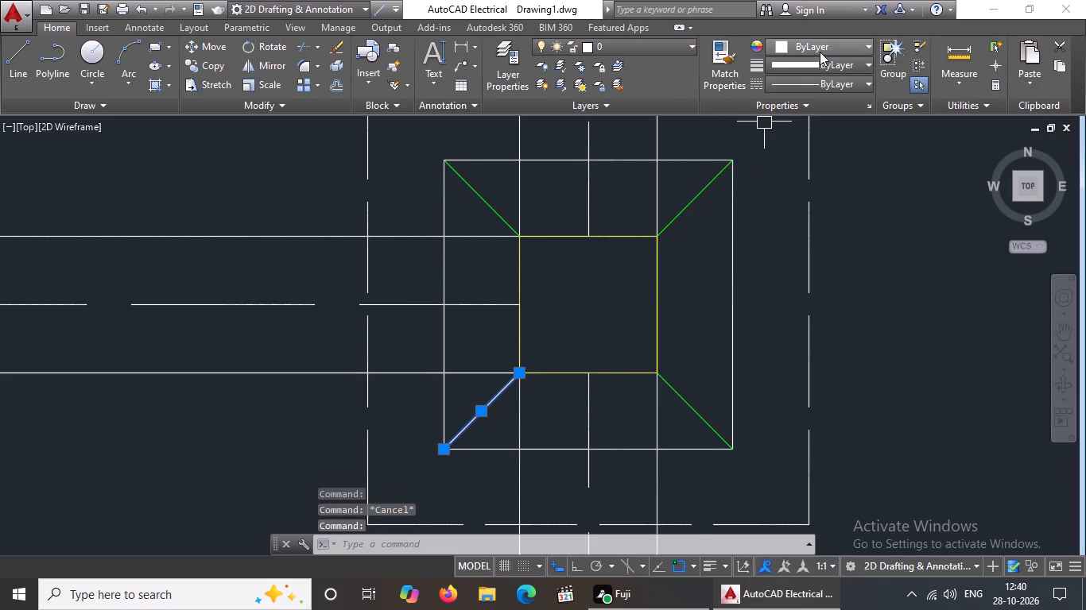
{"action": "left_click", "coordinate": [820, 50]}
{"action": "left_click", "coordinate": [810, 202]}
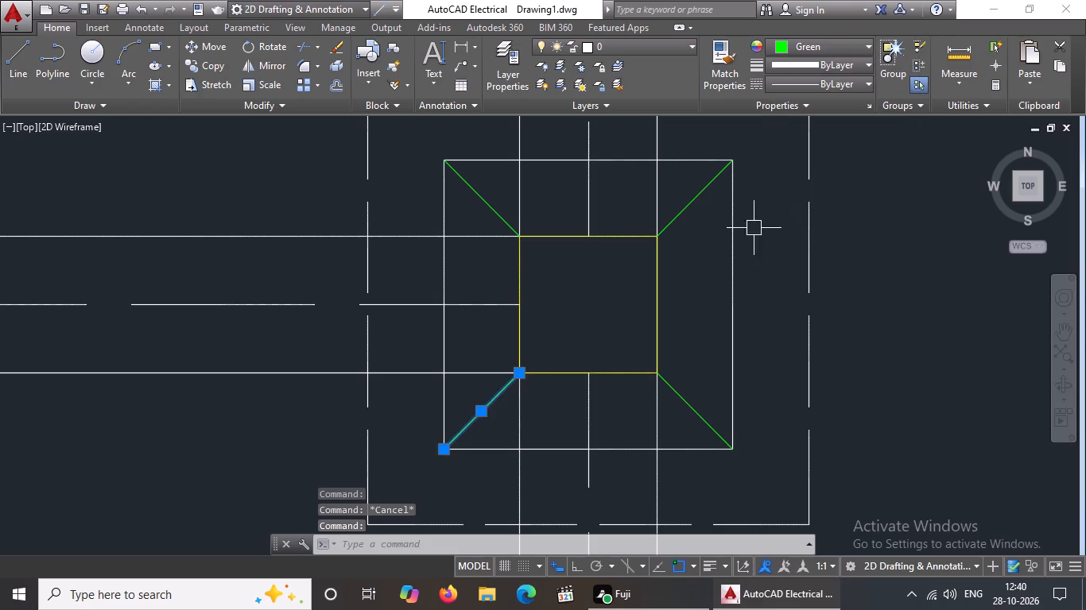
{"action": "scroll", "coordinate": [633, 253], "scroll_direction": "down", "scroll_amount": 4}
{"action": "key", "text": "Escape"}
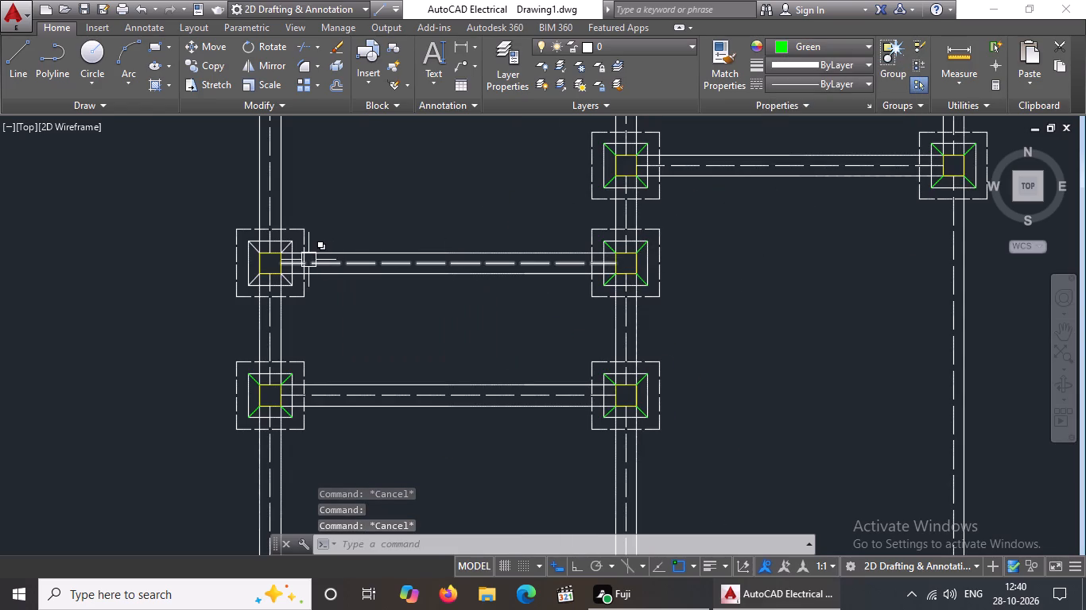
Colour the two upper corner diagonals of the left footing in the third row from the bottom Green.
{"action": "scroll", "coordinate": [266, 257], "scroll_direction": "up", "scroll_amount": 2}
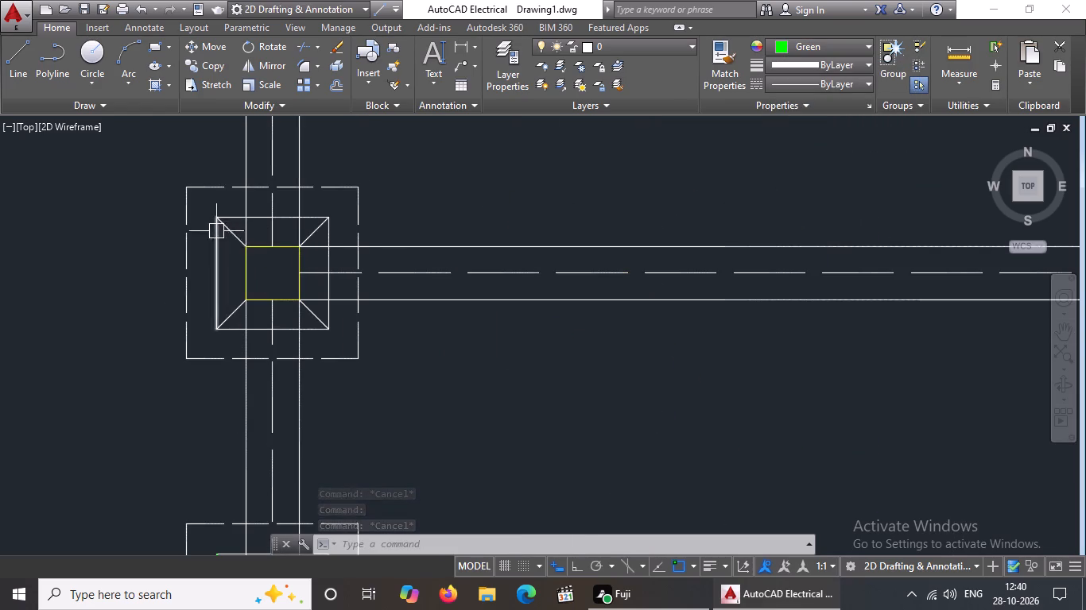
{"action": "scroll", "coordinate": [216, 231], "scroll_direction": "up", "scroll_amount": 3}
{"action": "left_click", "coordinate": [253, 214]}
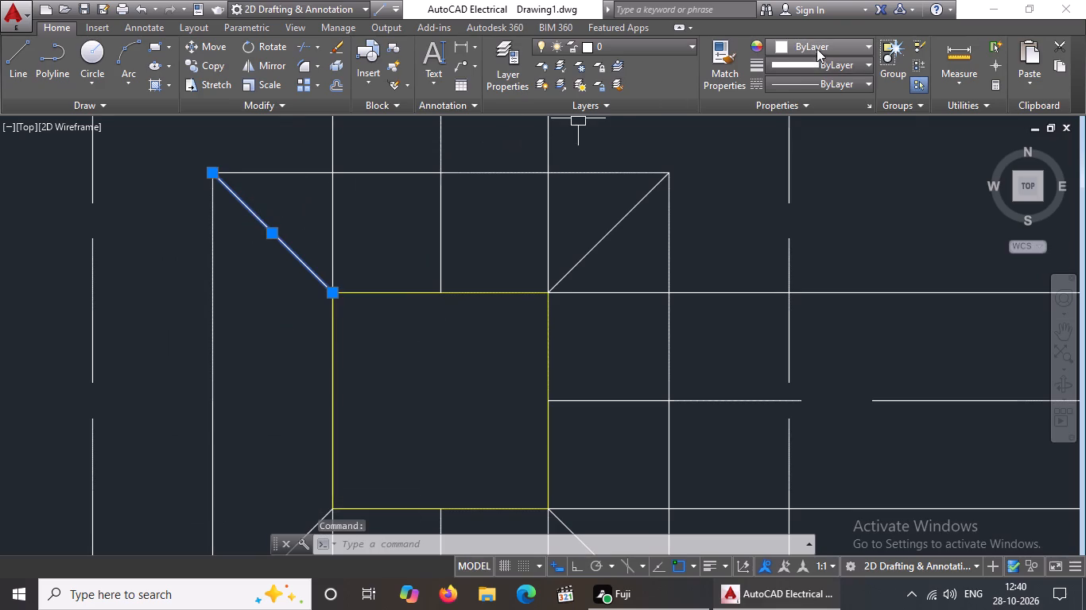
{"action": "left_click", "coordinate": [816, 48]}
{"action": "left_click", "coordinate": [807, 205]}
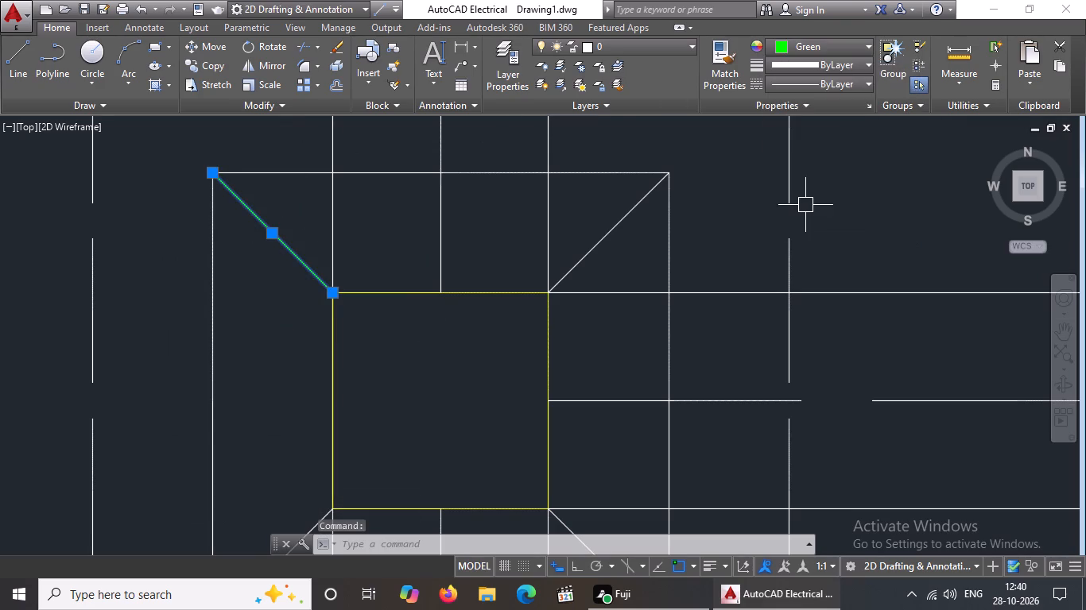
{"action": "key", "text": "Escape"}
{"action": "left_click_drag", "start_coordinate": [608, 222], "coordinate": [625, 213]}
{"action": "left_click", "coordinate": [847, 47]}
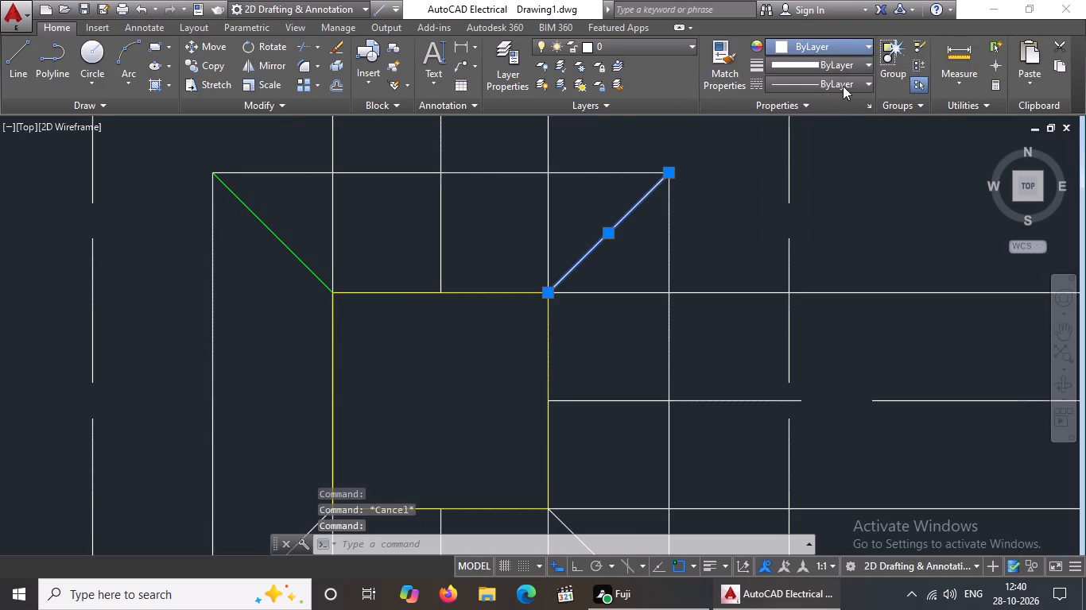
{"action": "left_click", "coordinate": [813, 207]}
{"action": "key", "text": "Escape"}
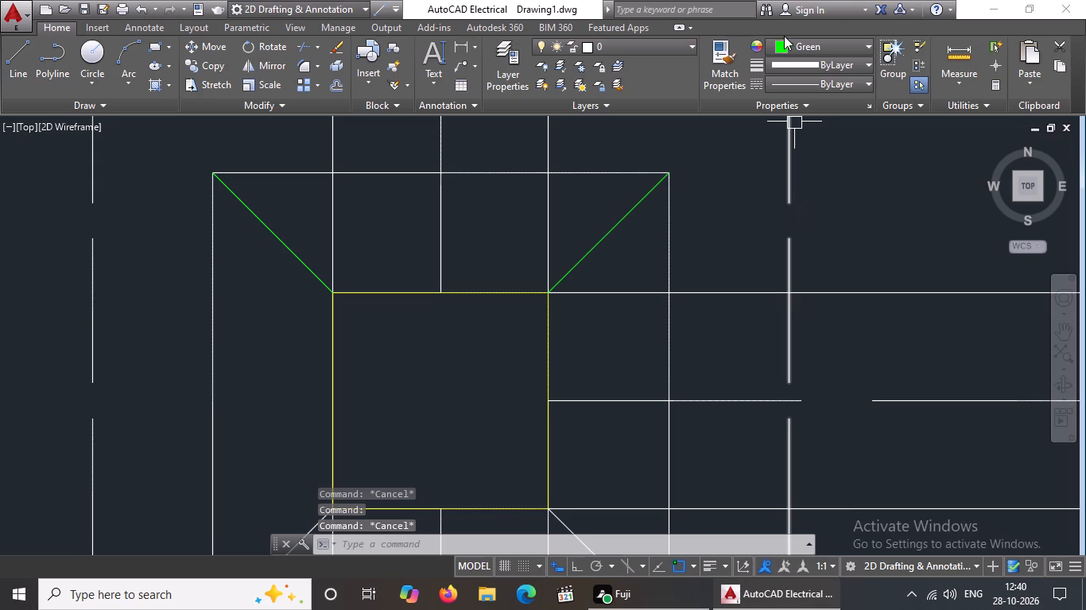
Colour the two lower corner diagonals of the left footing in the third row from the bottom Green.
{"action": "scroll", "coordinate": [696, 218], "scroll_direction": "down", "scroll_amount": 1}
{"action": "left_click", "coordinate": [424, 433]}
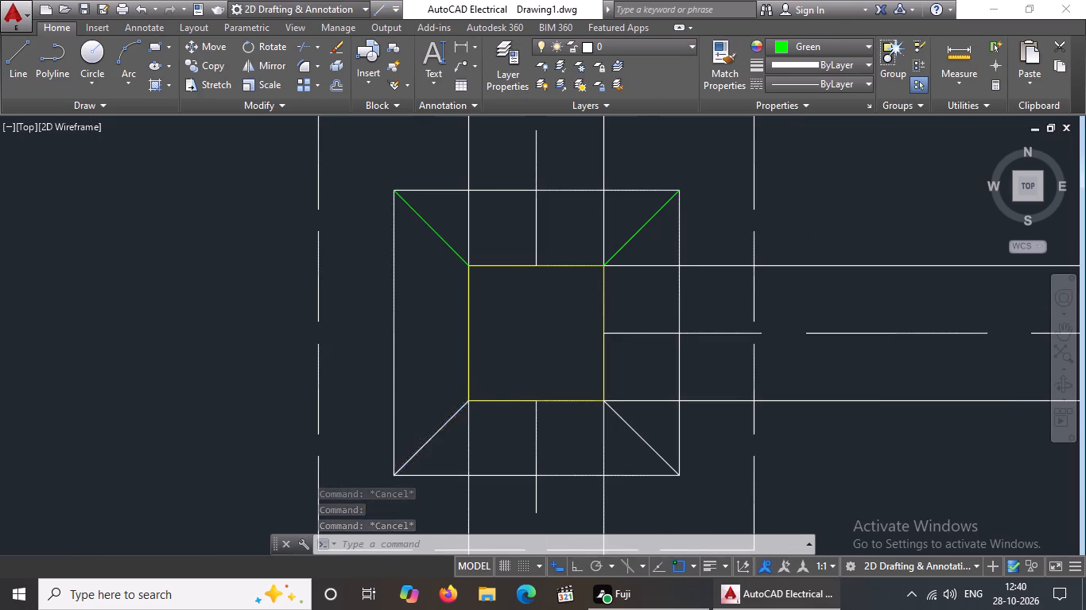
{"action": "left_click", "coordinate": [820, 46]}
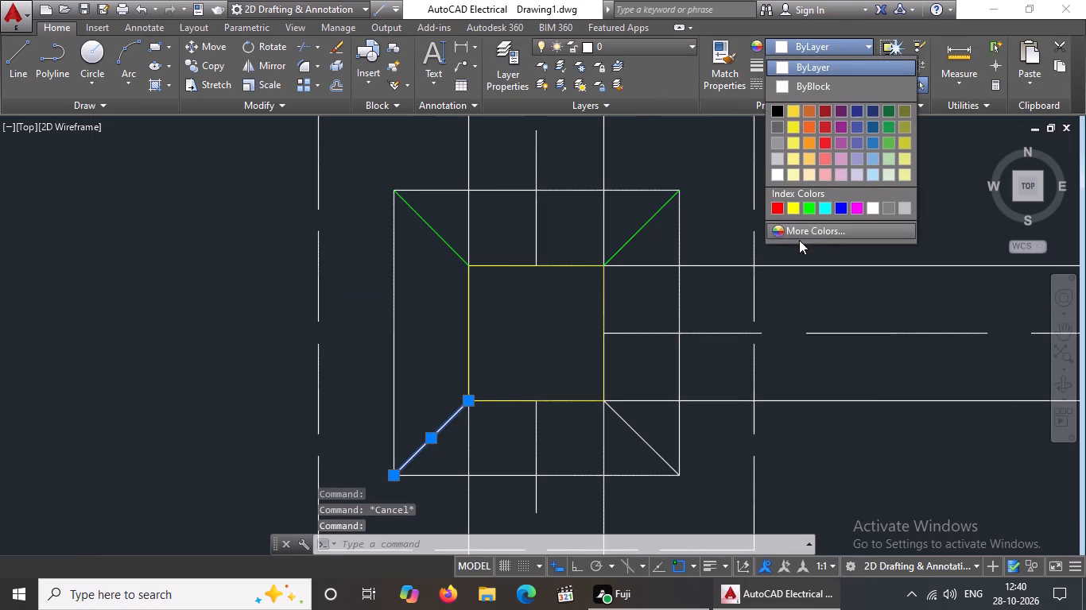
{"action": "left_click", "coordinate": [809, 200]}
{"action": "key", "text": "Escape"}
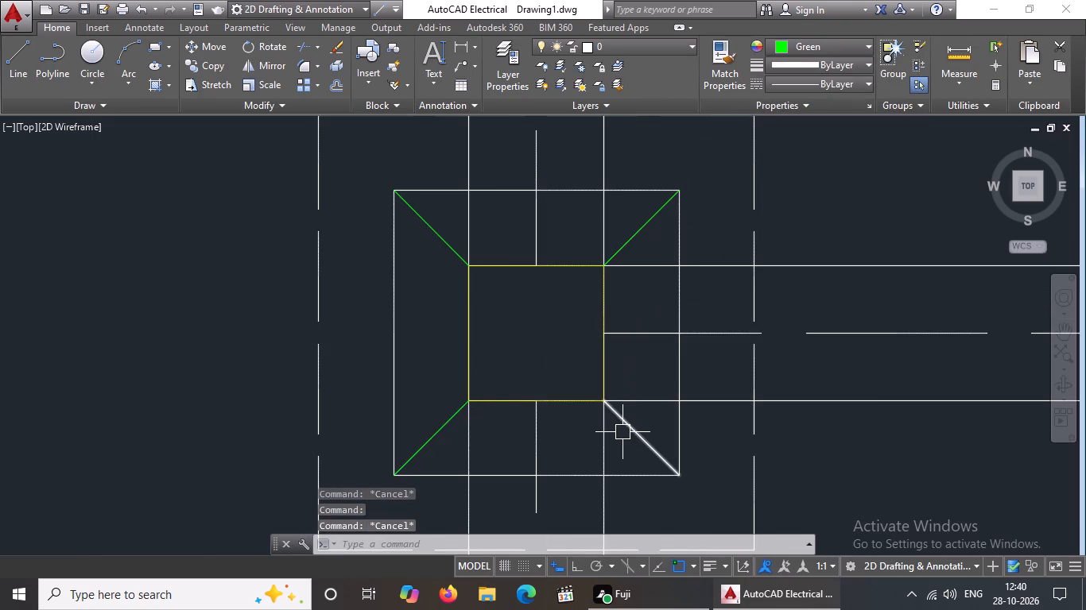
{"action": "left_click", "coordinate": [626, 430]}
{"action": "left_click", "coordinate": [813, 44]}
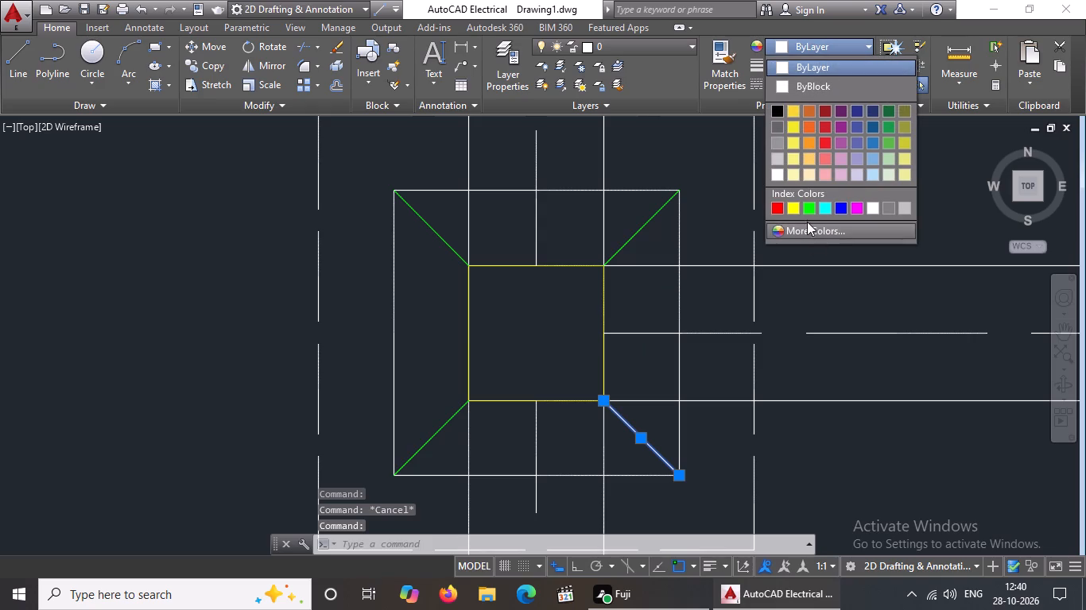
{"action": "left_click", "coordinate": [809, 210]}
{"action": "scroll", "coordinate": [579, 243], "scroll_direction": "down", "scroll_amount": 4}
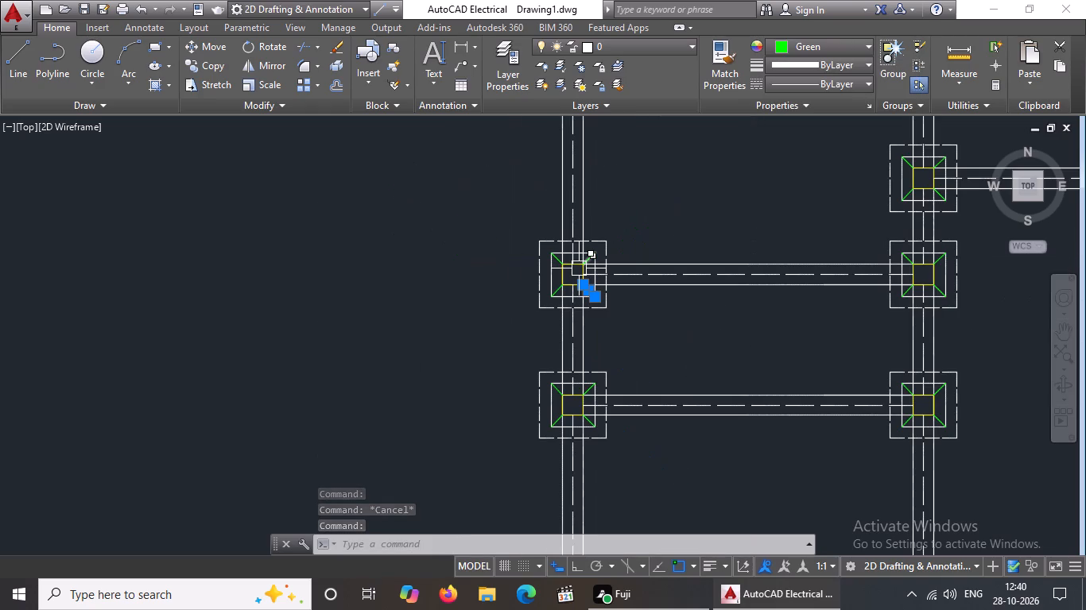
{"action": "scroll", "coordinate": [579, 268], "scroll_direction": "down", "scroll_amount": 3}
{"action": "key", "text": "Escape"}
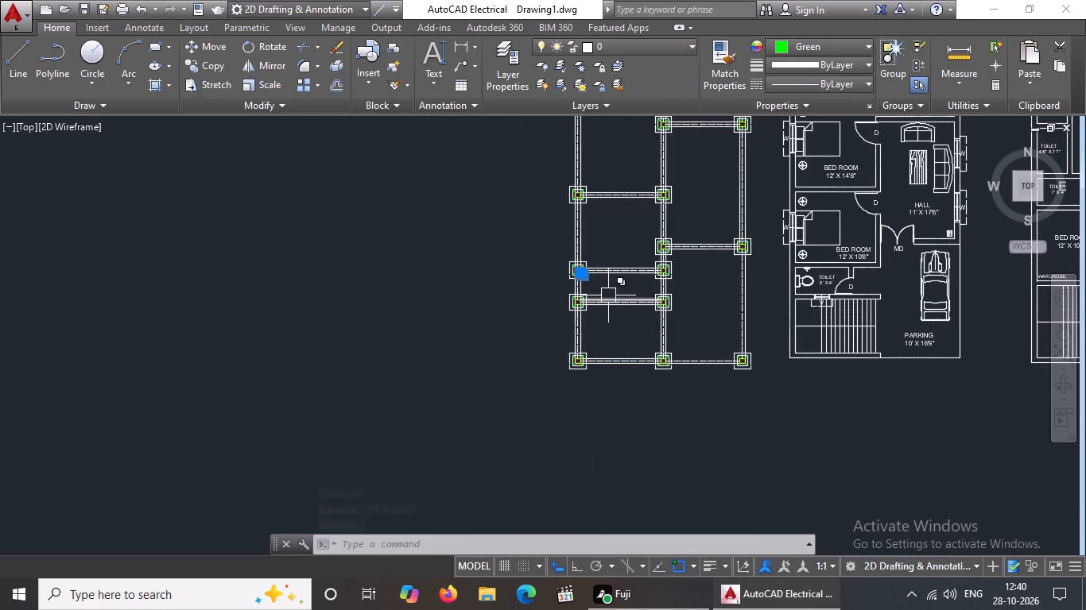
{"action": "key", "text": "Escape"}
Colour the left side of the intermediate square of the bottom row's middle-column footing Yellow.
{"action": "scroll", "coordinate": [608, 289], "scroll_direction": "up", "scroll_amount": 3}
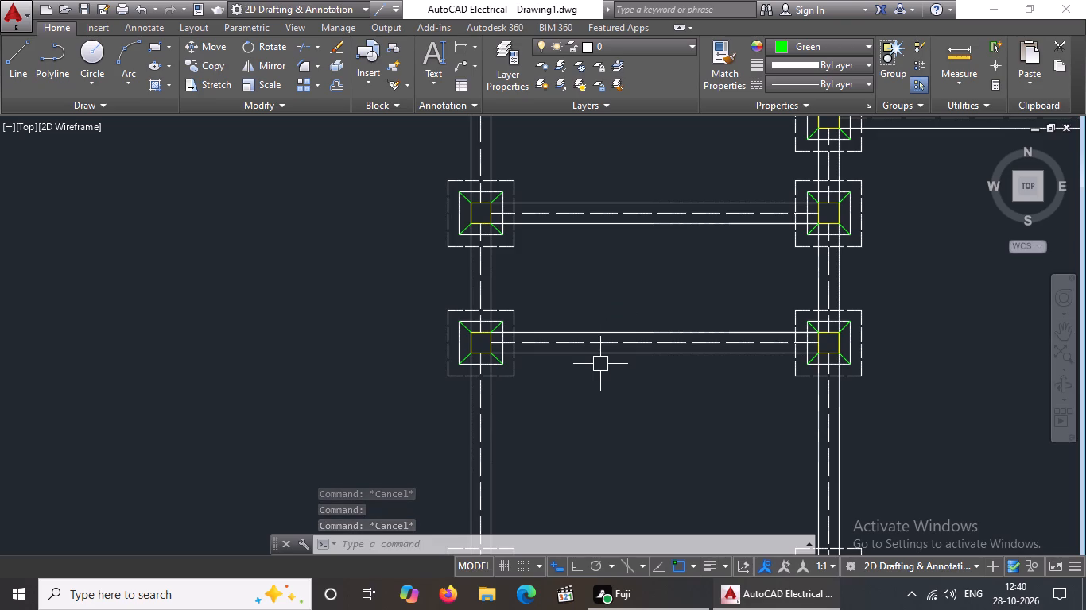
{"action": "scroll", "coordinate": [604, 352], "scroll_direction": "down", "scroll_amount": 3}
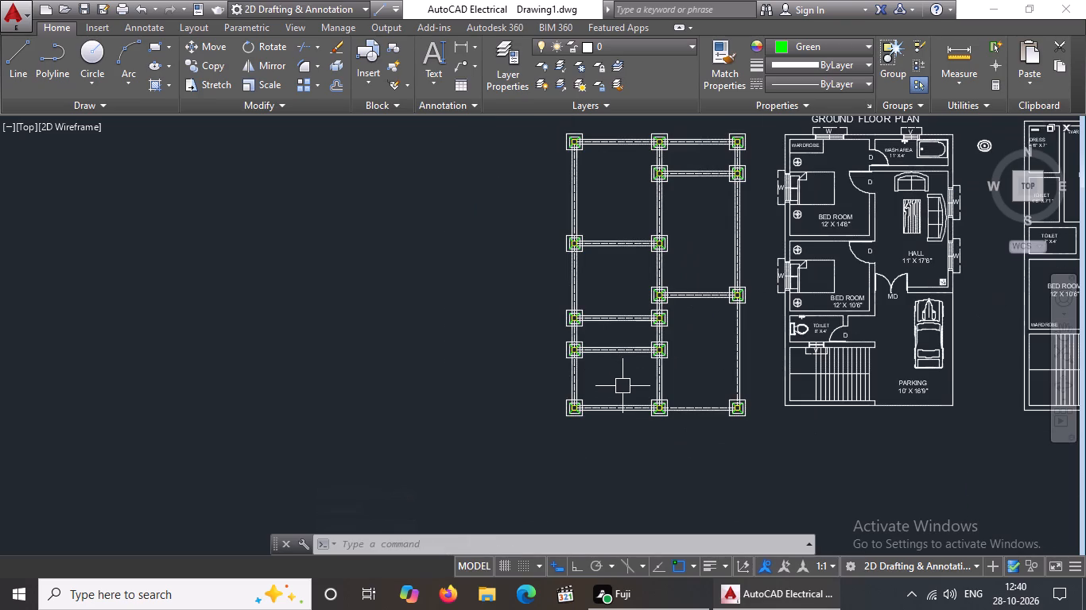
{"action": "scroll", "coordinate": [639, 412], "scroll_direction": "up", "scroll_amount": 4}
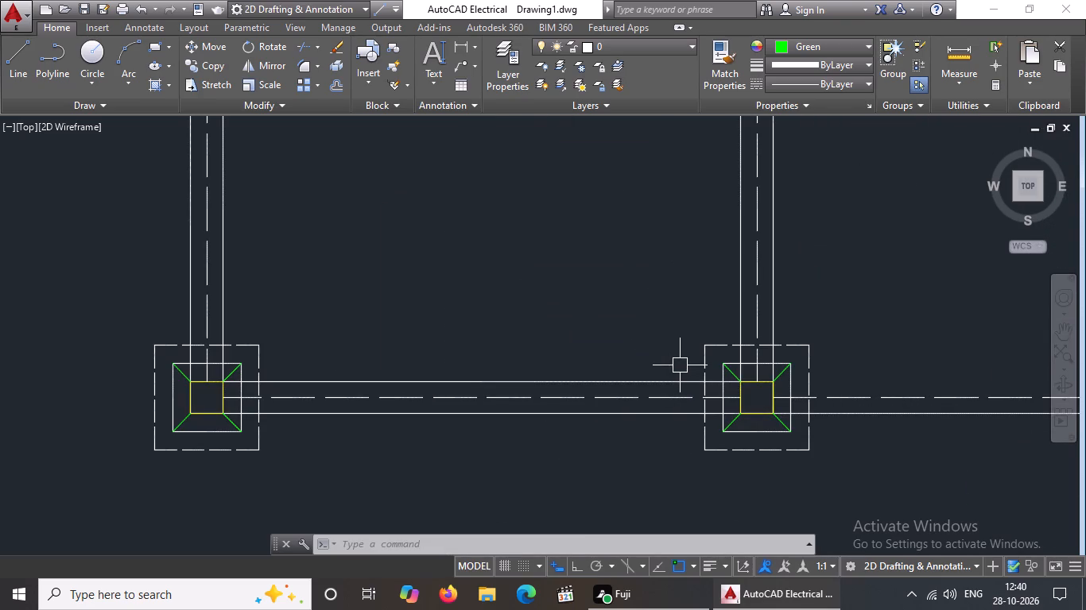
{"action": "scroll", "coordinate": [767, 392], "scroll_direction": "up", "scroll_amount": 1}
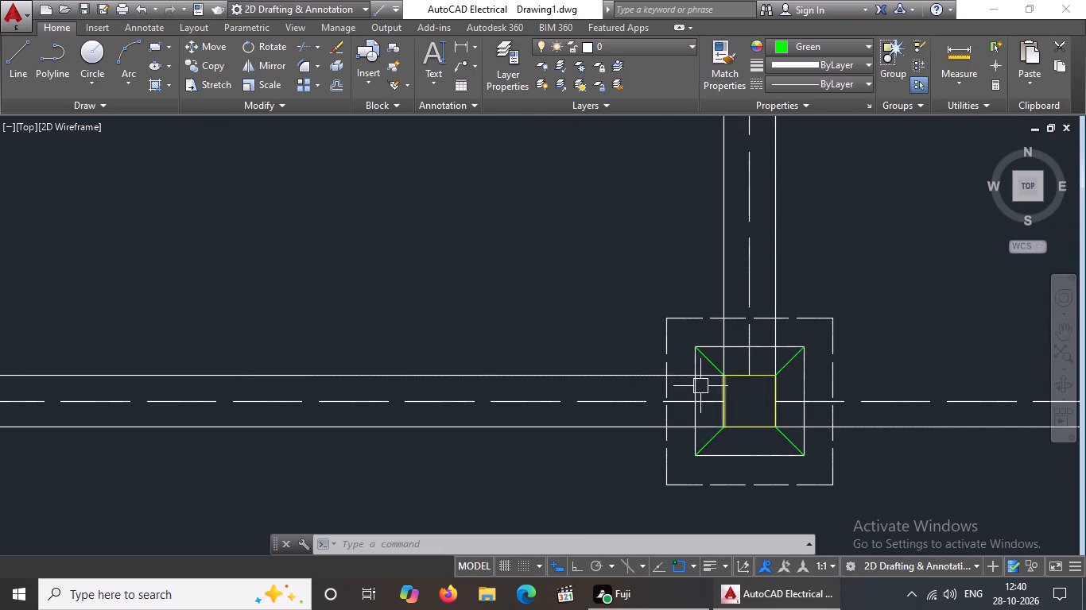
{"action": "scroll", "coordinate": [699, 389], "scroll_direction": "up", "scroll_amount": 2}
{"action": "left_click", "coordinate": [686, 386]}
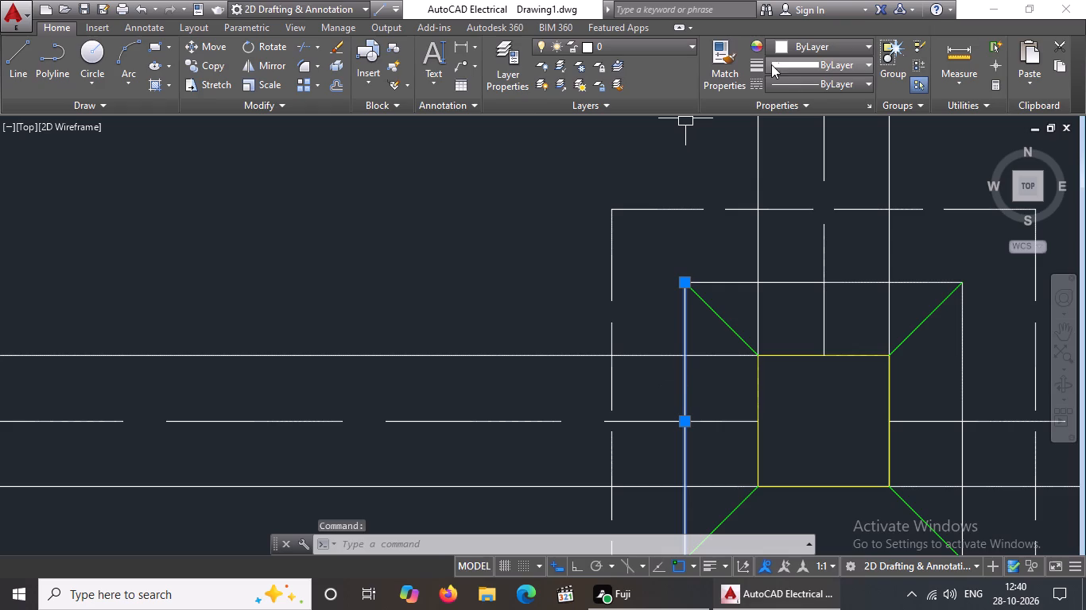
{"action": "left_click", "coordinate": [805, 46]}
{"action": "left_click", "coordinate": [792, 207]}
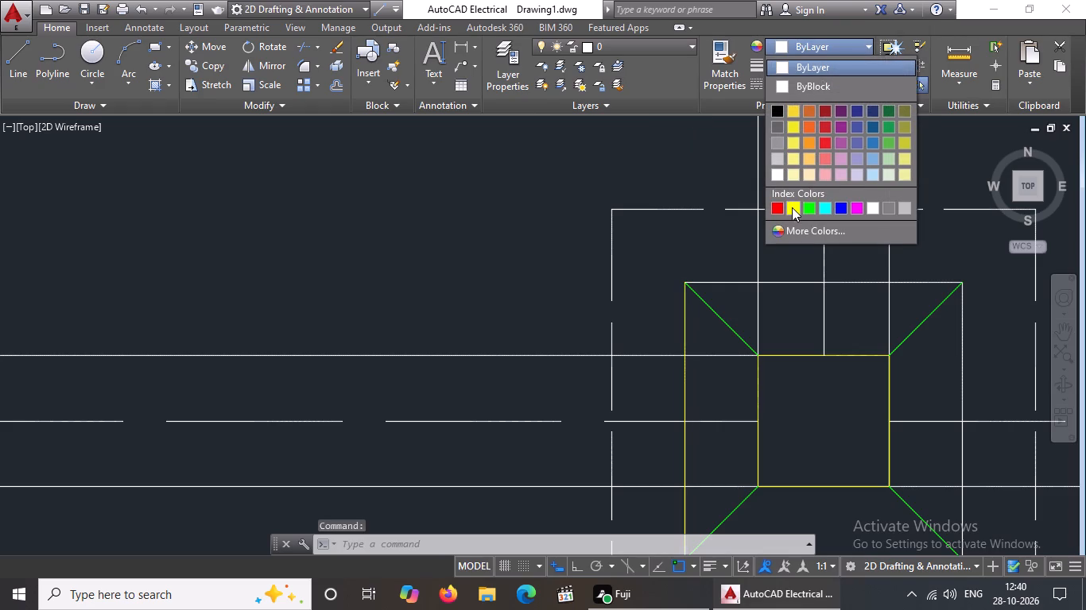
{"action": "right_click", "coordinate": [790, 208]}
{"action": "key", "text": "Escape"}
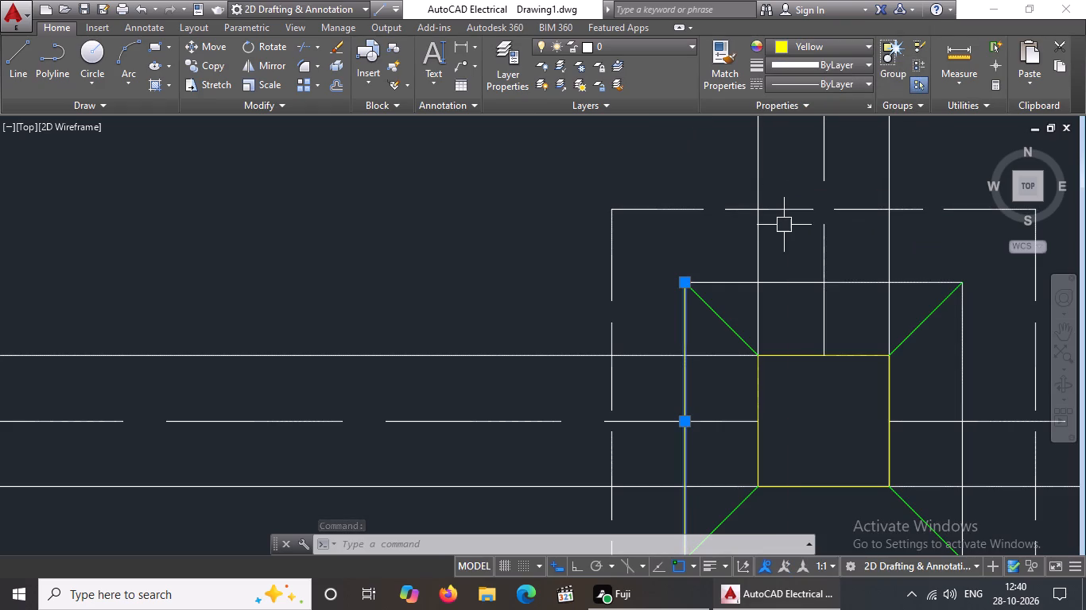
{"action": "scroll", "coordinate": [774, 230], "scroll_direction": "down", "scroll_amount": 4}
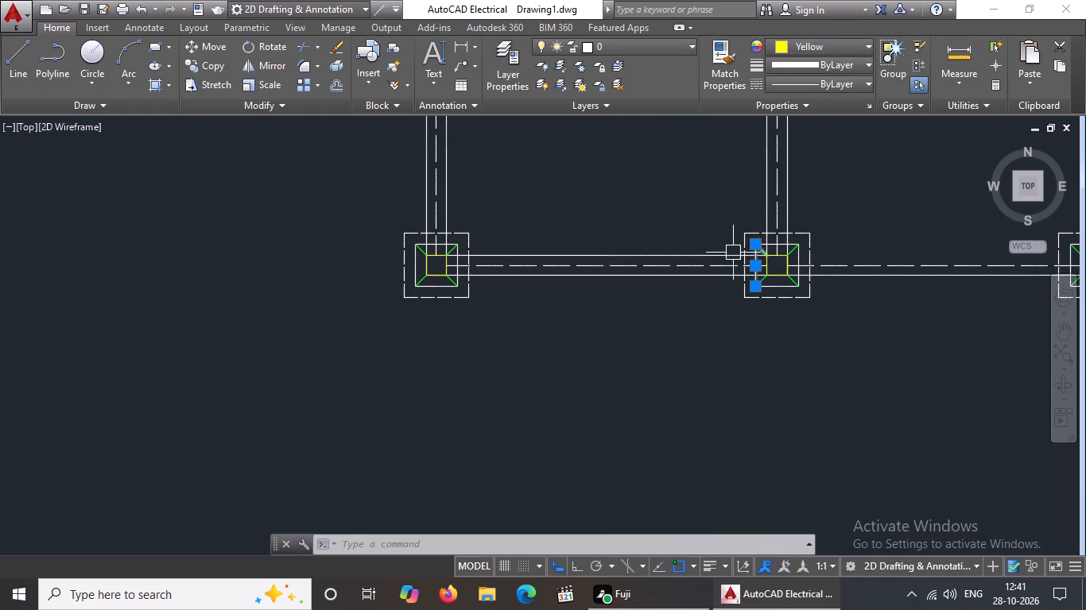
{"action": "key", "text": "Escape"}
Colour the left and top sides of the bottom-left footing's intermediate square Yellow.
{"action": "scroll", "coordinate": [425, 263], "scroll_direction": "up", "scroll_amount": 2}
{"action": "left_click", "coordinate": [398, 271]}
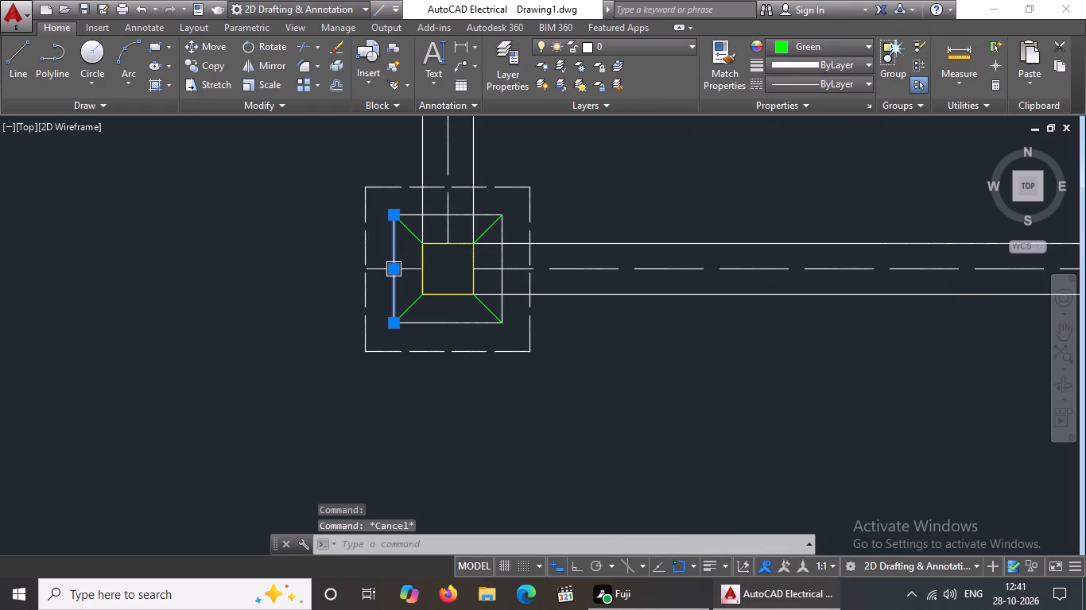
{"action": "left_click", "coordinate": [819, 44]}
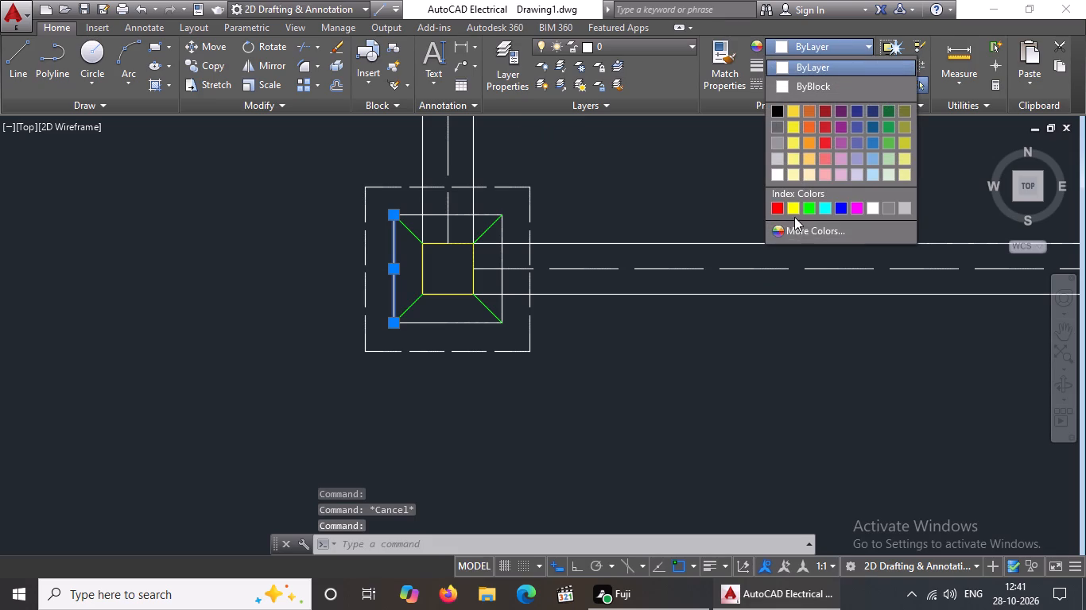
{"action": "left_click", "coordinate": [794, 207]}
{"action": "key", "text": "Escape"}
{"action": "scroll", "coordinate": [455, 217], "scroll_direction": "up", "scroll_amount": 3}
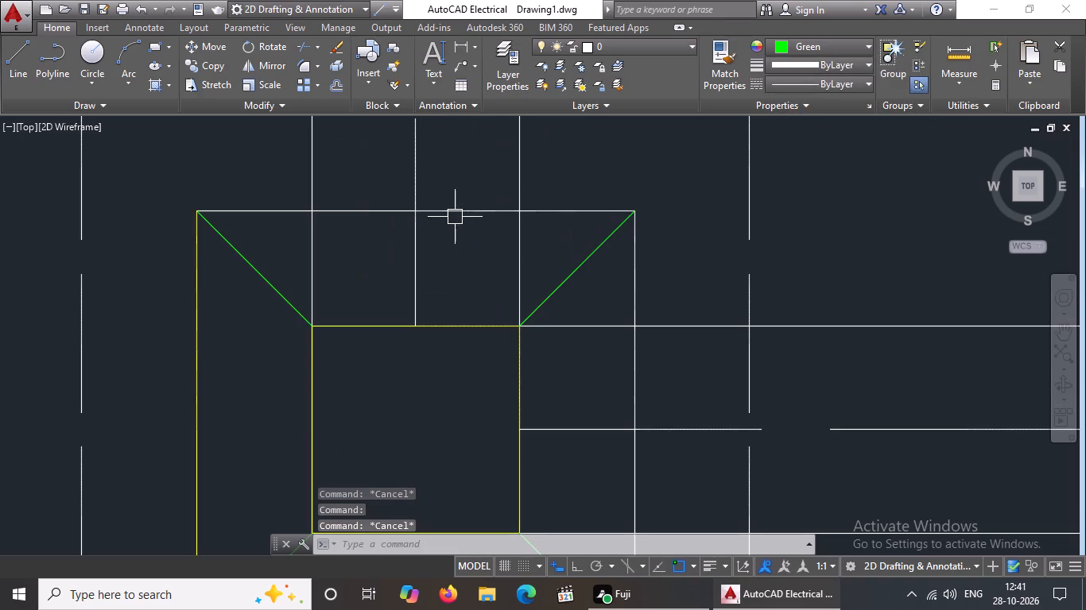
{"action": "left_click", "coordinate": [457, 214]}
{"action": "left_click", "coordinate": [805, 44]}
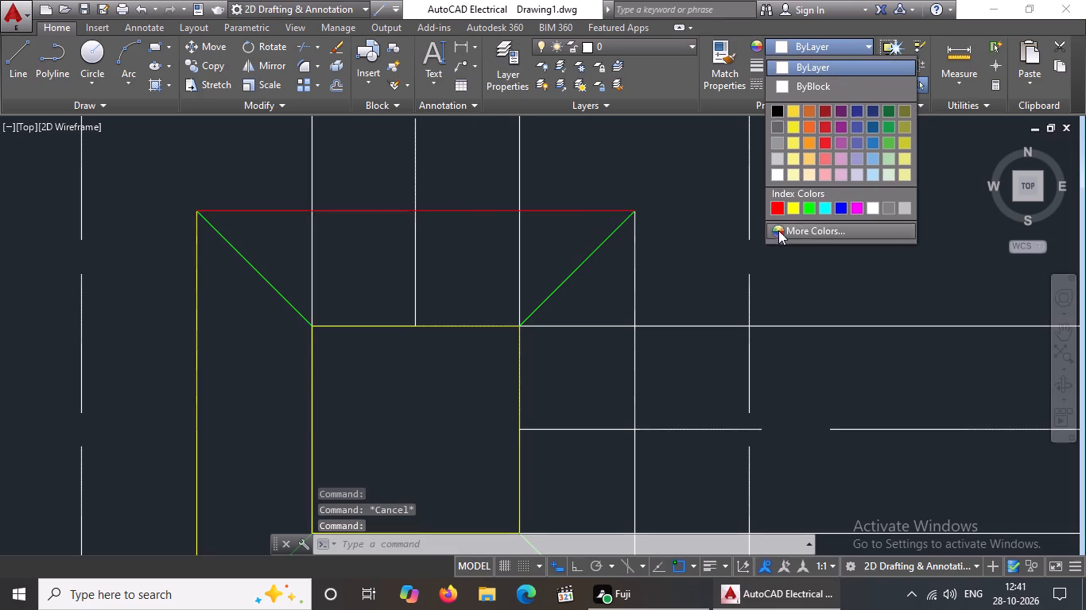
{"action": "left_click", "coordinate": [796, 208]}
{"action": "key", "text": "Escape"}
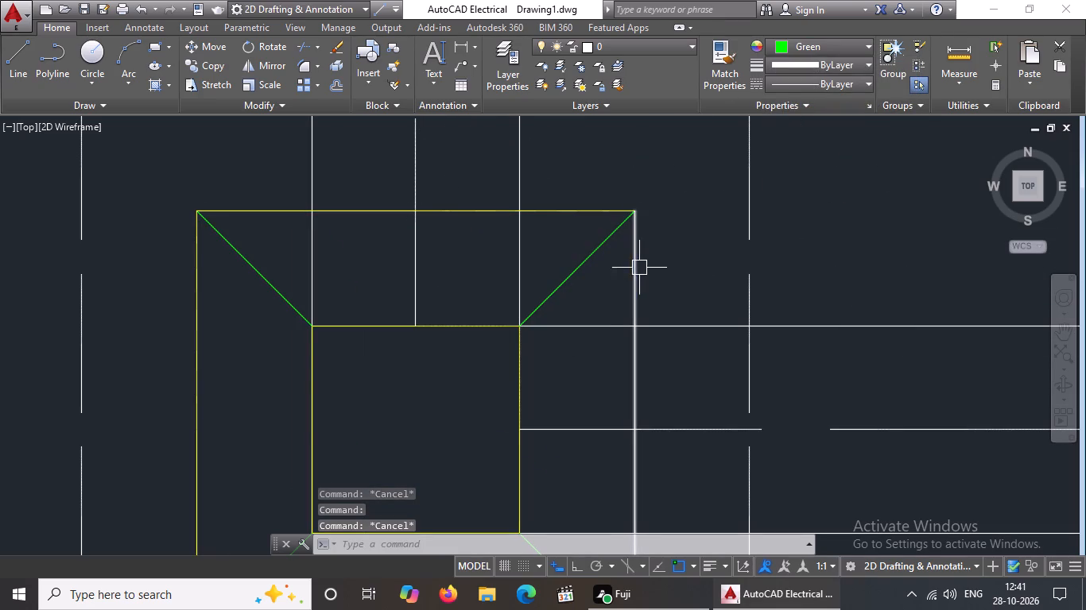
Colour the right and bottom sides of the bottom-left footing's intermediate square Yellow.
{"action": "left_click", "coordinate": [640, 268]}
{"action": "left_click", "coordinate": [786, 44]}
{"action": "left_click", "coordinate": [790, 206]}
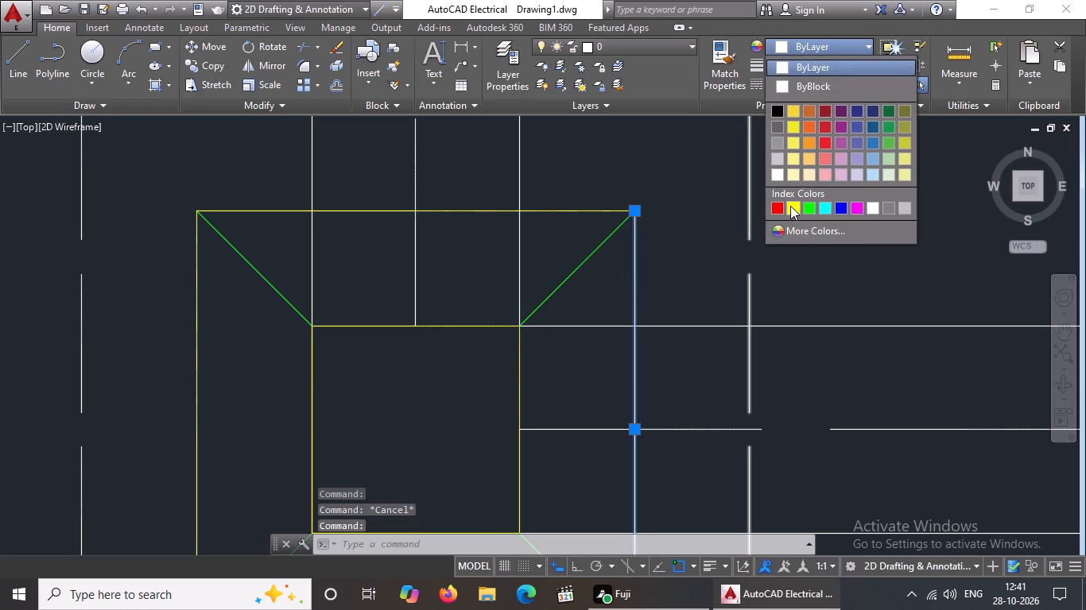
{"action": "key", "text": "Escape"}
{"action": "scroll", "coordinate": [594, 200], "scroll_direction": "down", "scroll_amount": 4}
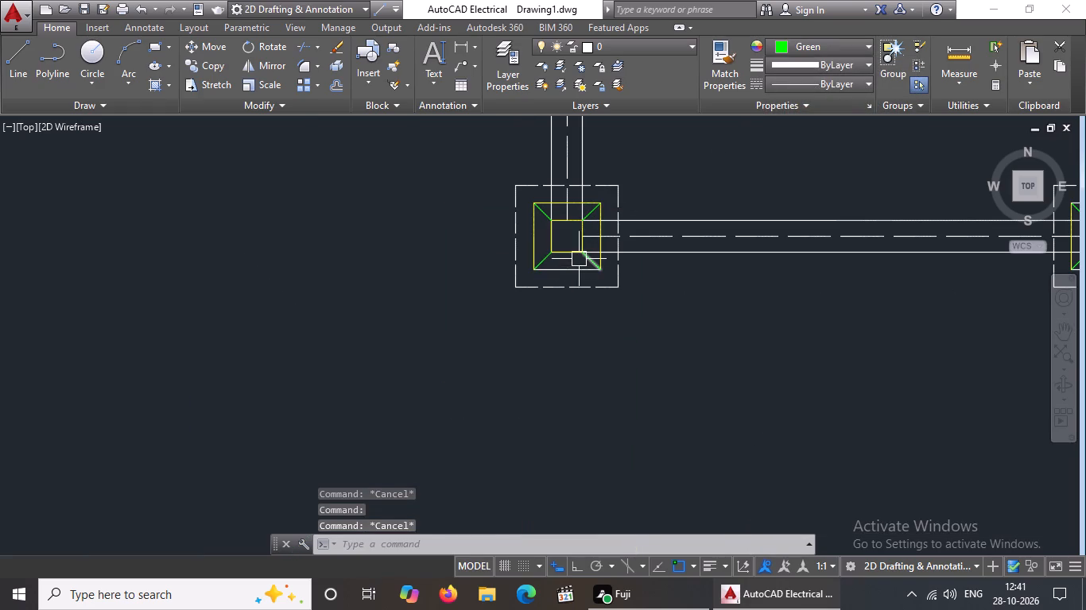
{"action": "left_click", "coordinate": [576, 267]}
{"action": "left_click", "coordinate": [782, 38]}
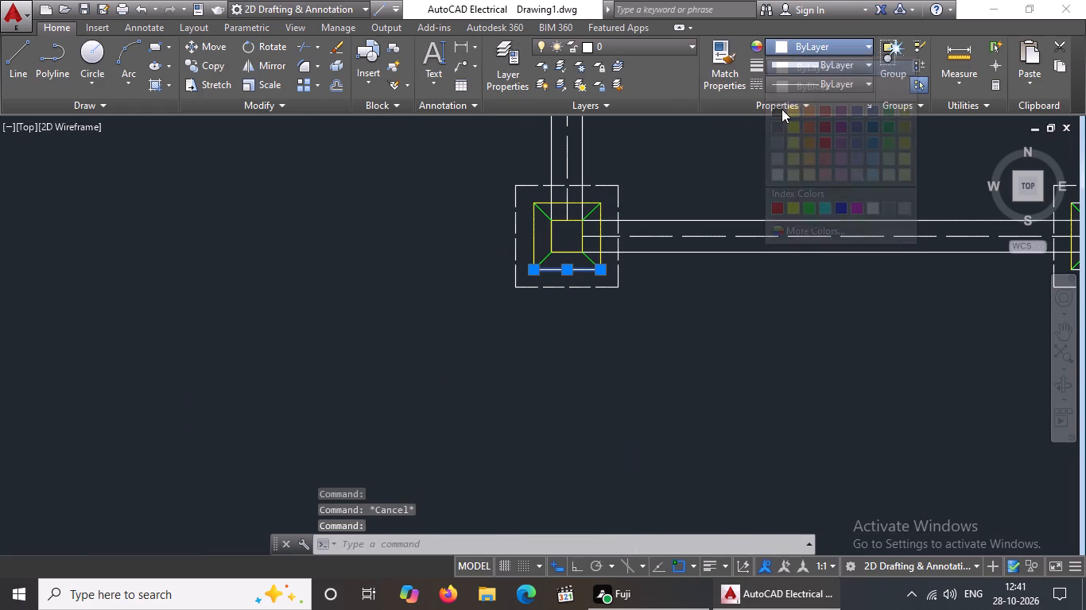
{"action": "left_click", "coordinate": [792, 207]}
{"action": "key", "text": "Escape"}
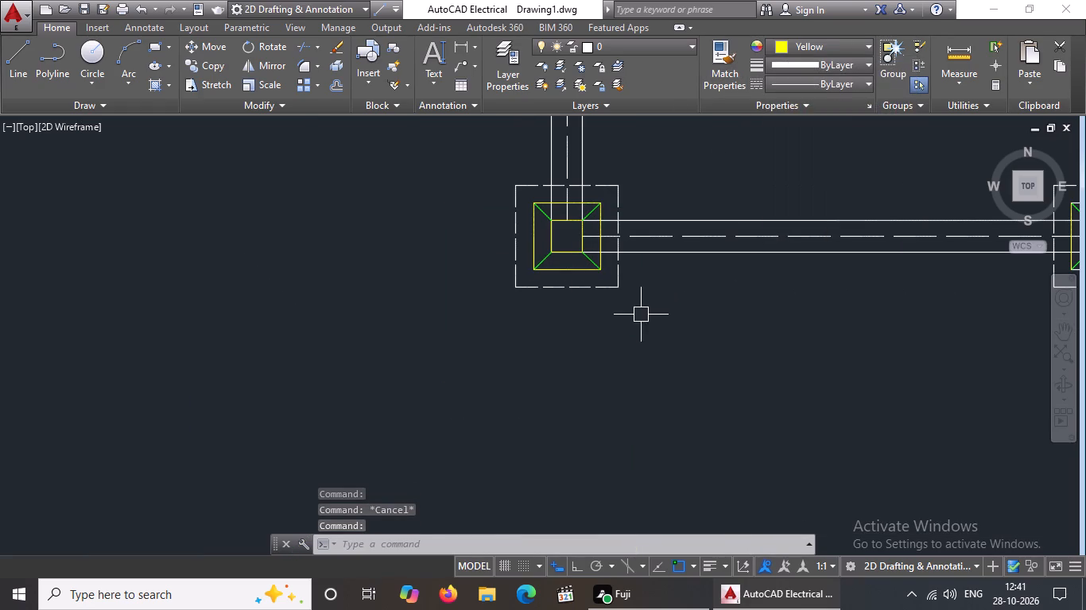
Colour the bottom and right sides of the intermediate square of the bottom row's middle-column footing Yellow.
{"action": "scroll", "coordinate": [568, 315], "scroll_direction": "down", "scroll_amount": 4}
{"action": "scroll", "coordinate": [638, 305], "scroll_direction": "up", "scroll_amount": 4}
{"action": "scroll", "coordinate": [724, 300], "scroll_direction": "up", "scroll_amount": 3}
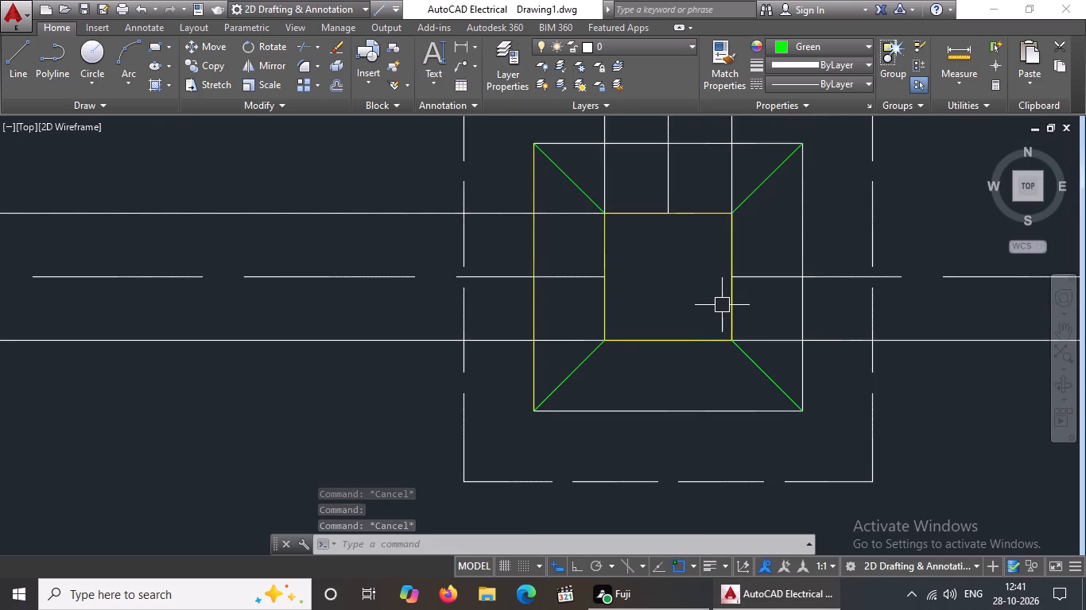
{"action": "left_click", "coordinate": [709, 412]}
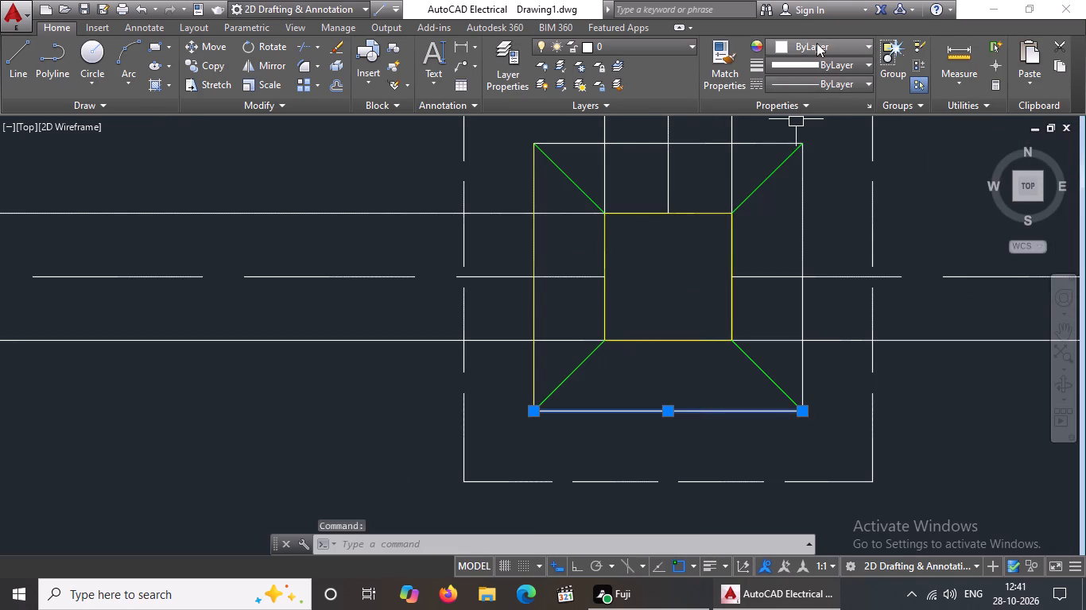
{"action": "left_click", "coordinate": [816, 42]}
{"action": "left_click", "coordinate": [797, 205]}
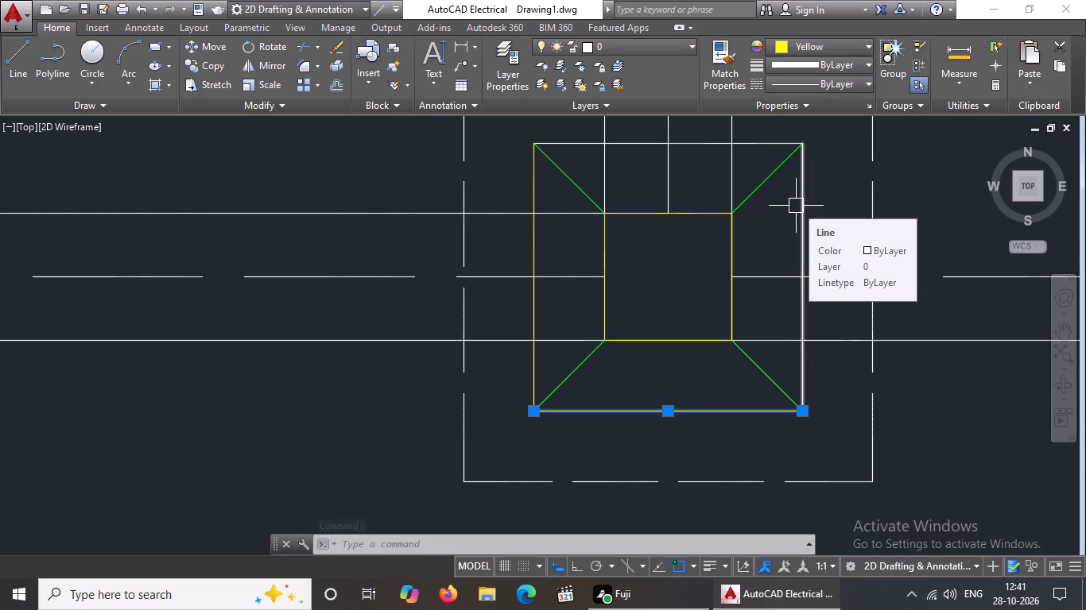
{"action": "left_click", "coordinate": [808, 214]}
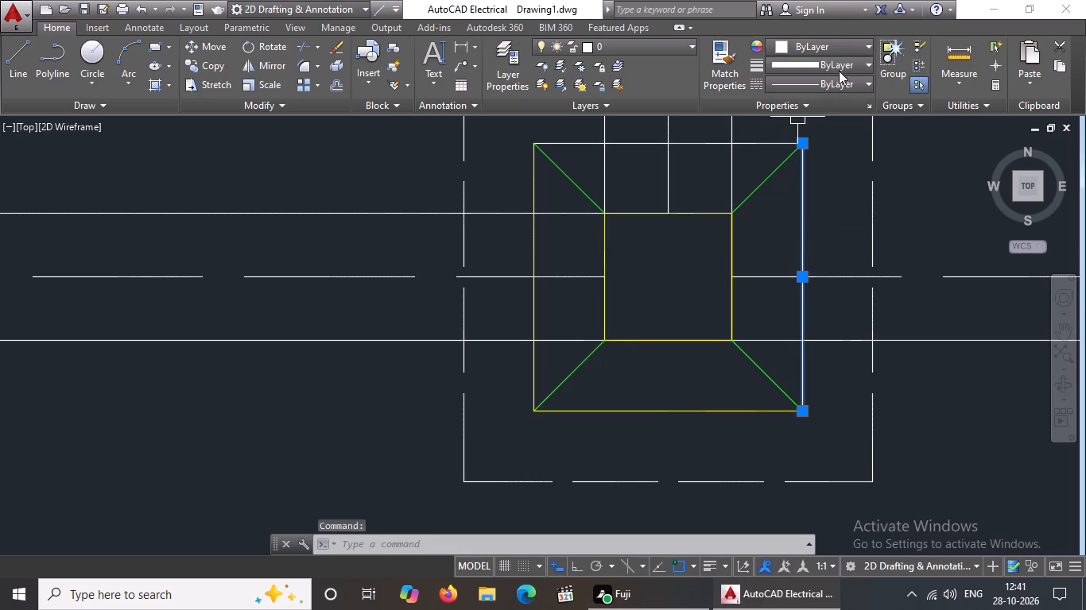
{"action": "left_click", "coordinate": [836, 40]}
{"action": "left_click", "coordinate": [790, 204]}
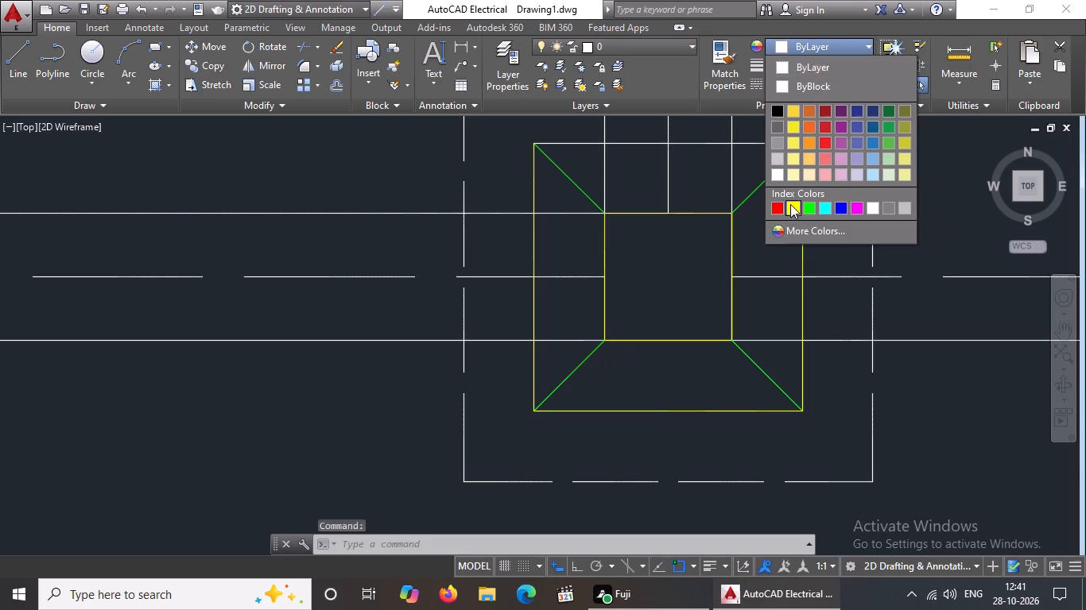
{"action": "key", "text": "Escape"}
Colour the top side of the intermediate square of the bottom row's middle-column footing Yellow.
{"action": "left_click", "coordinate": [639, 136]}
{"action": "left_click", "coordinate": [640, 145]}
{"action": "left_click", "coordinate": [641, 154]}
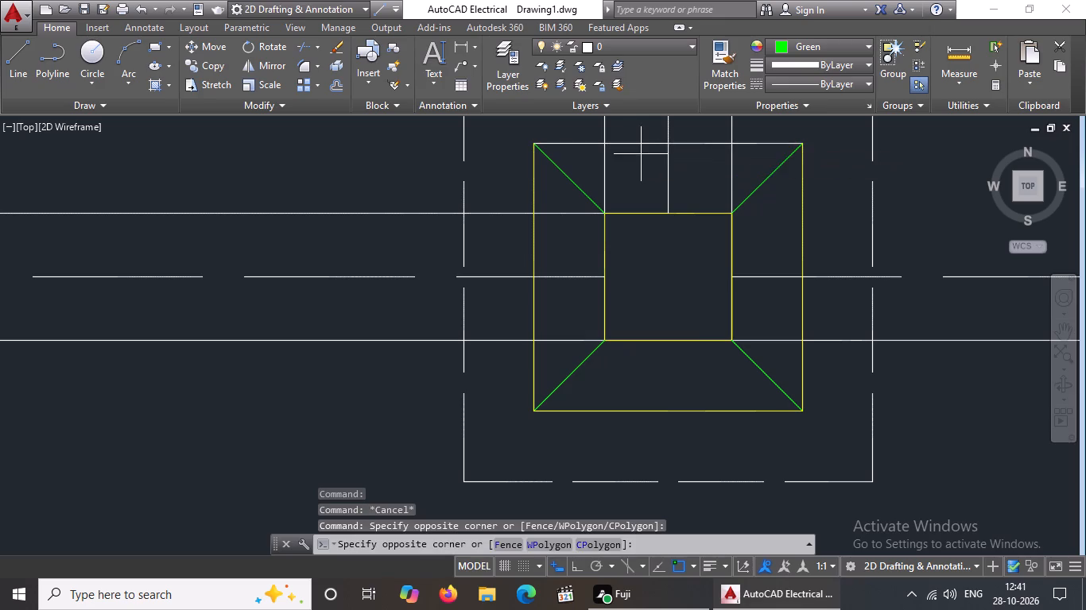
{"action": "left_click", "coordinate": [642, 129]}
{"action": "left_click", "coordinate": [650, 139]}
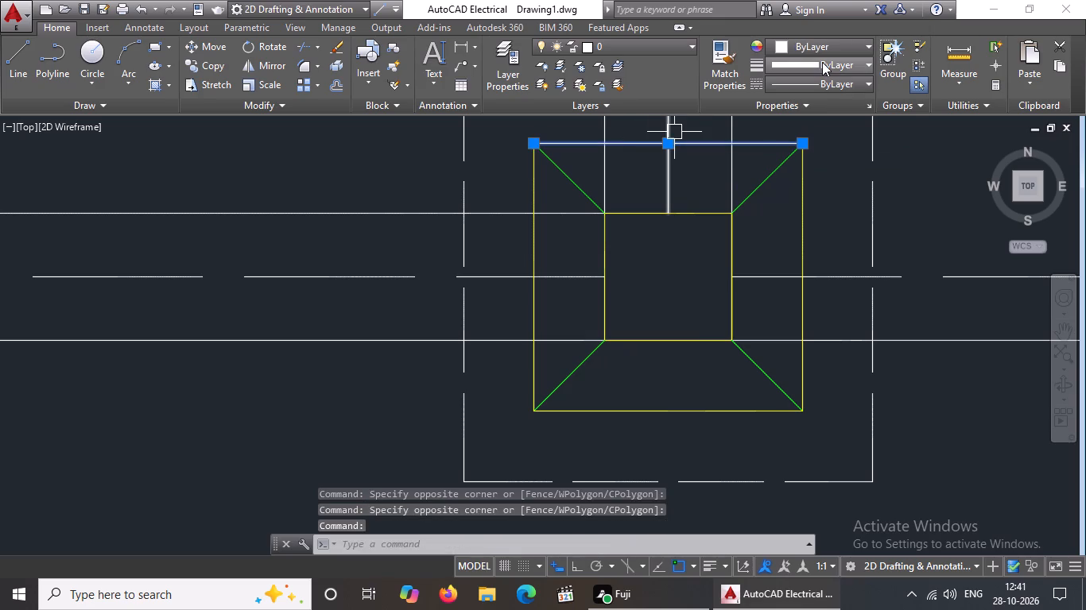
{"action": "left_click", "coordinate": [817, 48]}
{"action": "left_click", "coordinate": [792, 202]}
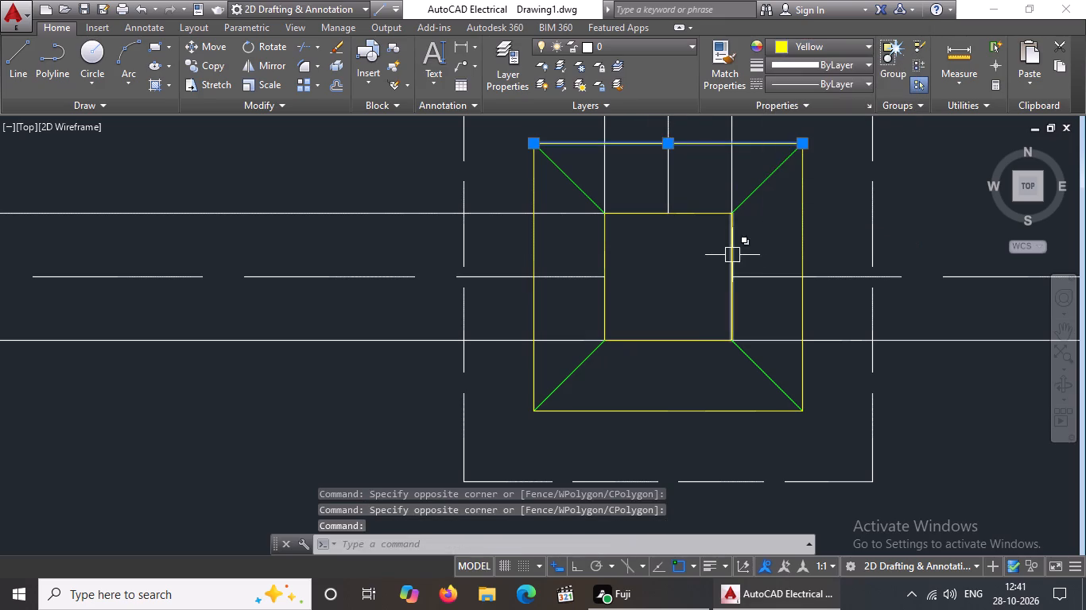
{"action": "key", "text": "Escape"}
Colour the top and left sides of the bottom-right footing's intermediate square Yellow.
{"action": "scroll", "coordinate": [682, 258], "scroll_direction": "down", "scroll_amount": 4}
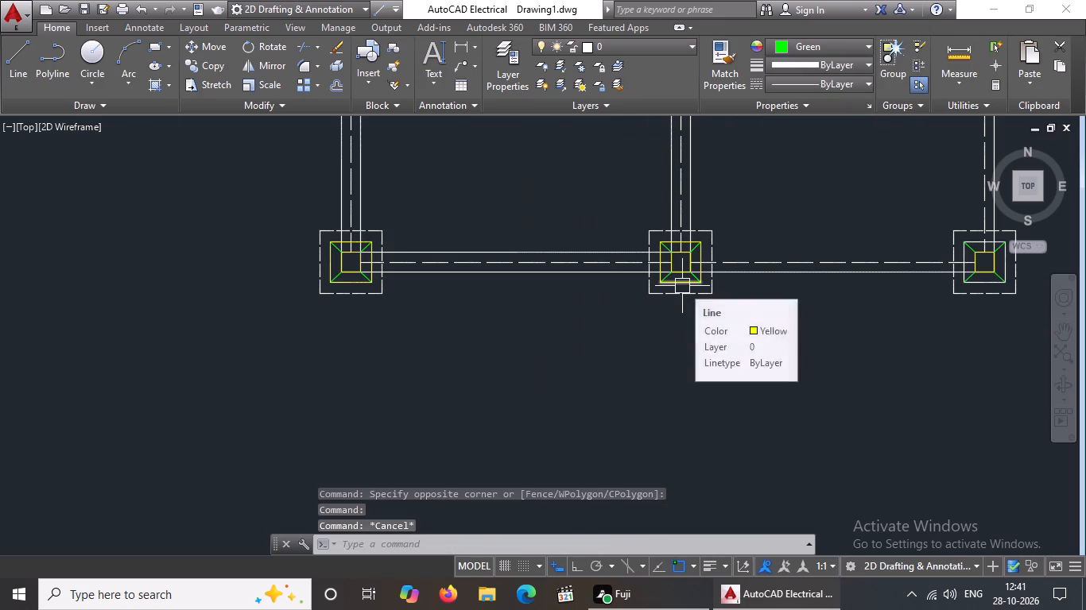
{"action": "scroll", "coordinate": [851, 271], "scroll_direction": "down", "scroll_amount": 2}
{"action": "scroll", "coordinate": [935, 261], "scroll_direction": "up", "scroll_amount": 2}
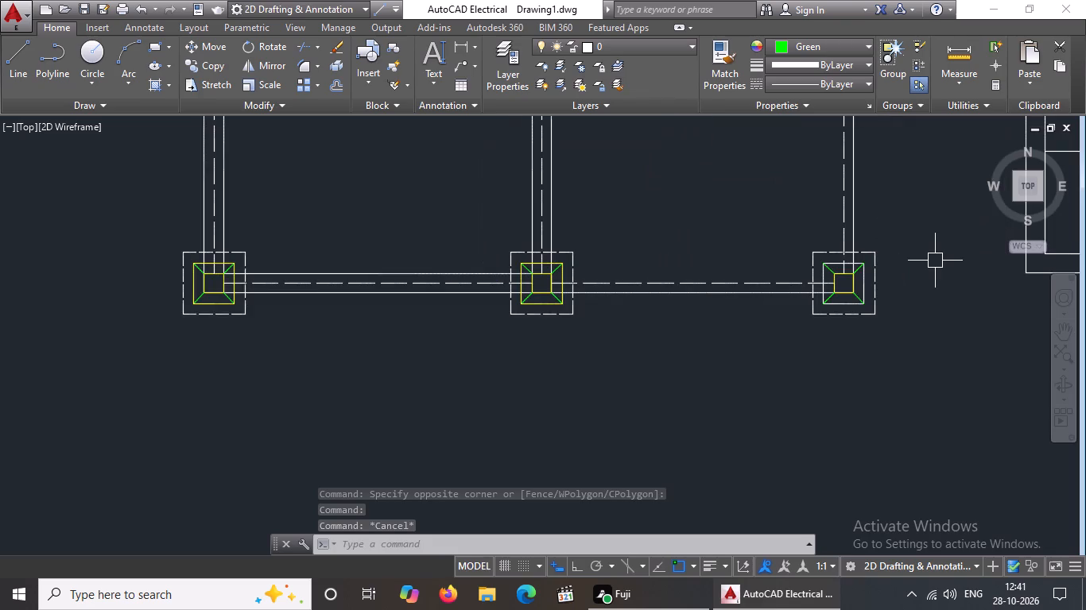
{"action": "scroll", "coordinate": [821, 278], "scroll_direction": "up", "scroll_amount": 2}
{"action": "scroll", "coordinate": [873, 237], "scroll_direction": "up", "scroll_amount": 3}
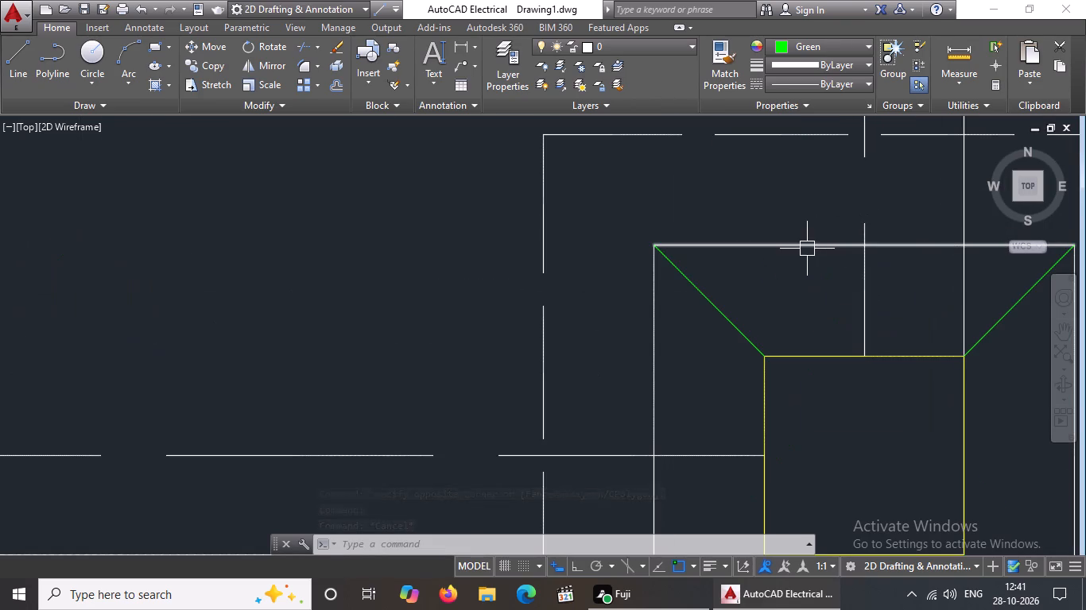
{"action": "left_click", "coordinate": [807, 249]}
{"action": "left_click", "coordinate": [804, 43]}
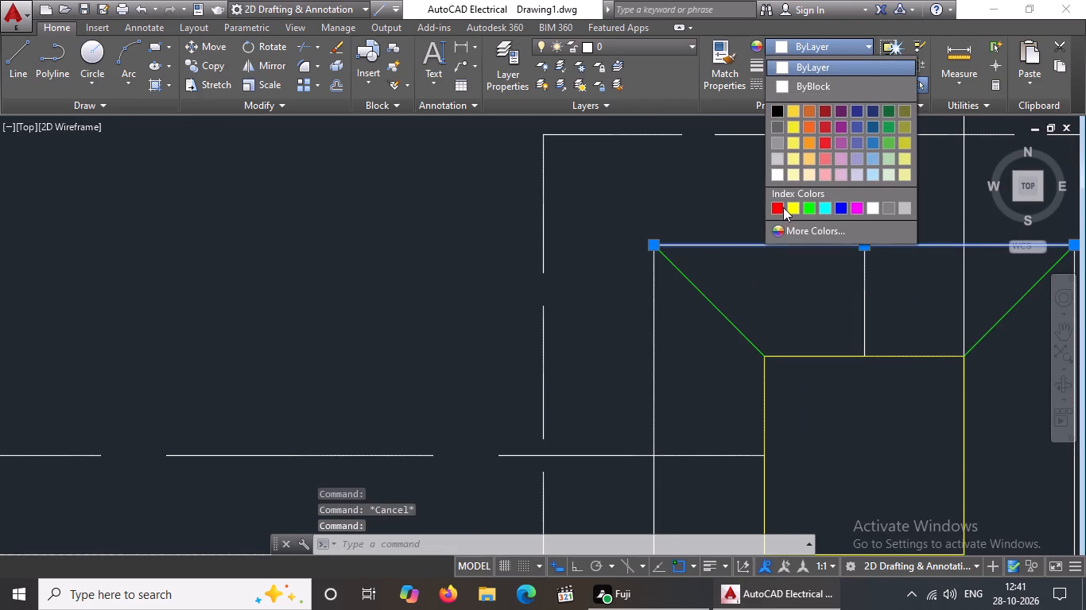
{"action": "left_click", "coordinate": [794, 207]}
{"action": "key", "text": "Escape"}
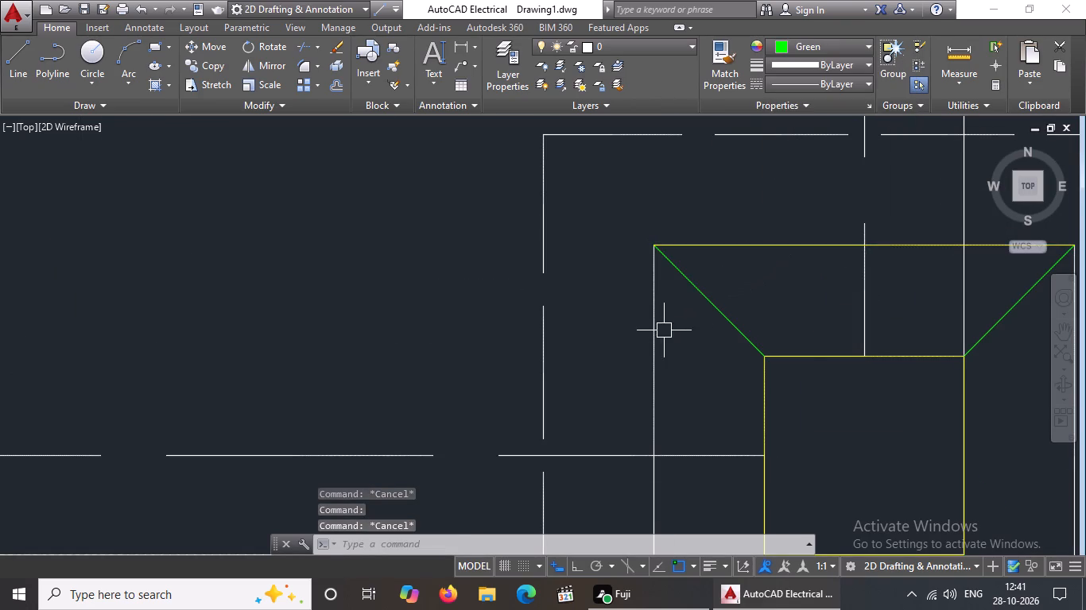
{"action": "left_click", "coordinate": [664, 330]}
{"action": "left_click", "coordinate": [646, 342]}
{"action": "left_click", "coordinate": [805, 46]}
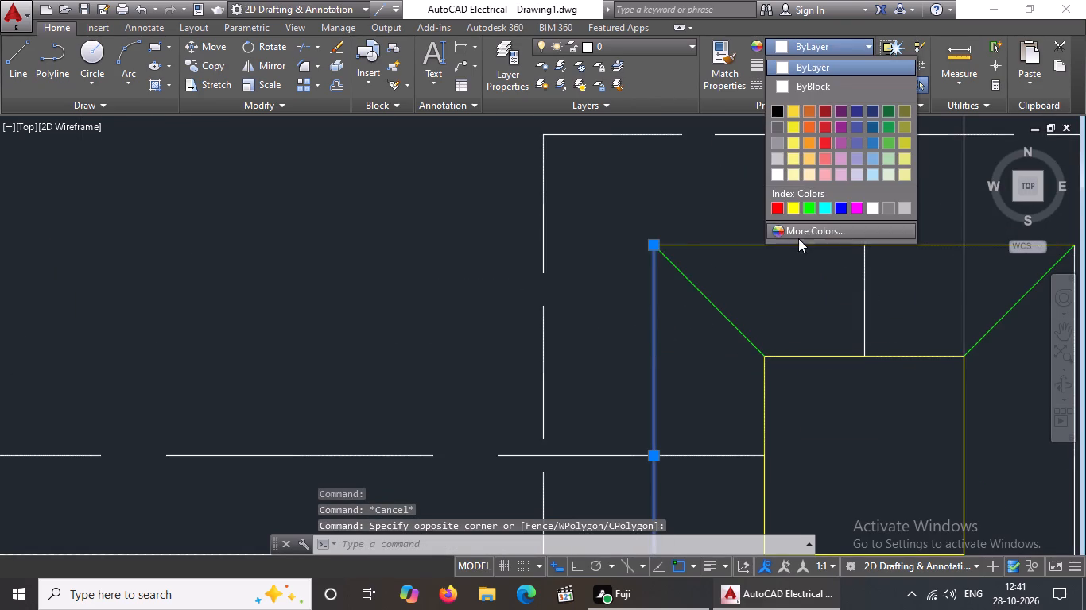
{"action": "left_click", "coordinate": [793, 209]}
{"action": "scroll", "coordinate": [746, 211], "scroll_direction": "down", "scroll_amount": 5}
{"action": "key", "text": "Escape"}
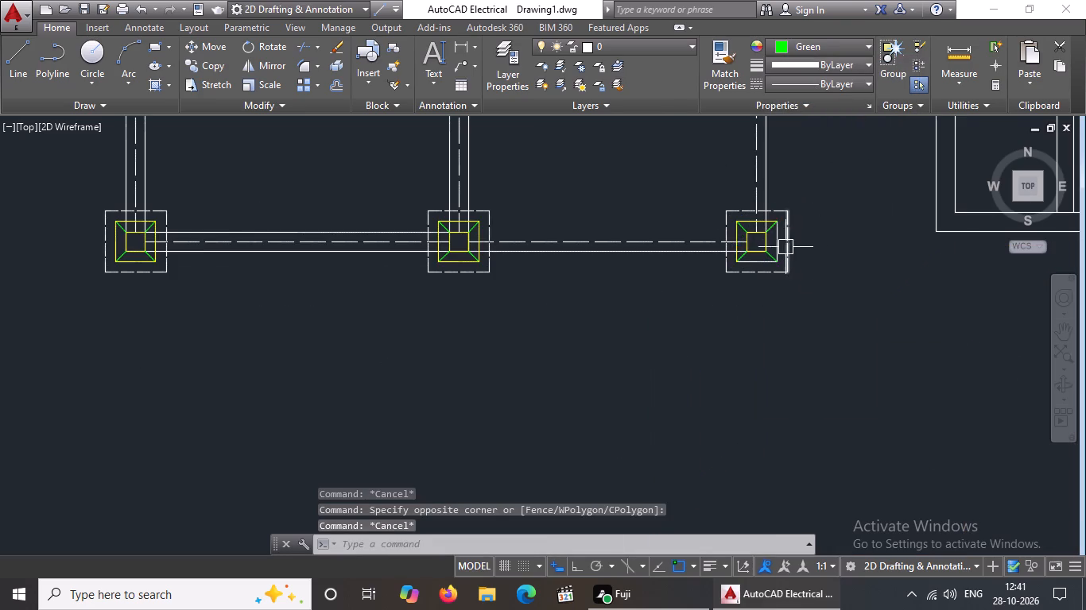
Colour the right and bottom sides of the bottom-right footing's intermediate square Yellow.
{"action": "scroll", "coordinate": [771, 245], "scroll_direction": "up", "scroll_amount": 4}
{"action": "left_click", "coordinate": [788, 237]}
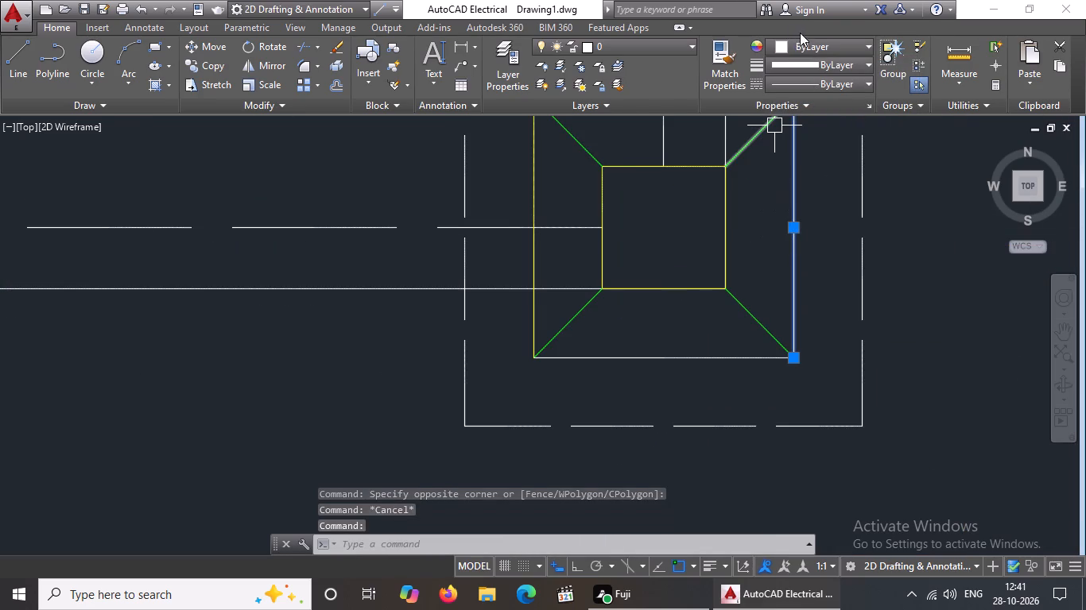
{"action": "left_click", "coordinate": [802, 46]}
{"action": "left_click", "coordinate": [790, 209]}
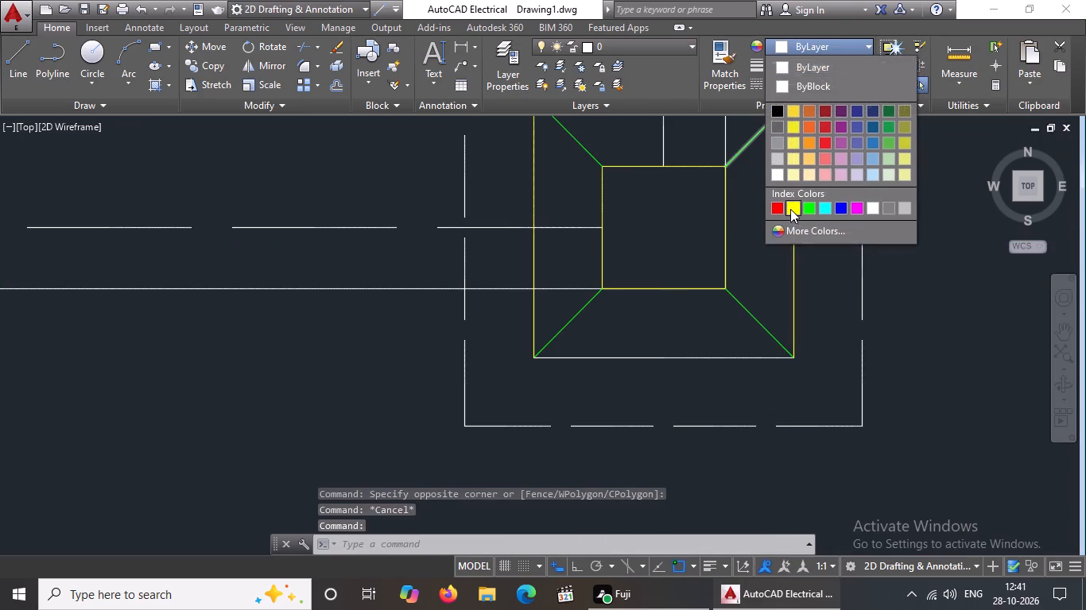
{"action": "key", "text": "Escape"}
{"action": "left_click", "coordinate": [708, 358]}
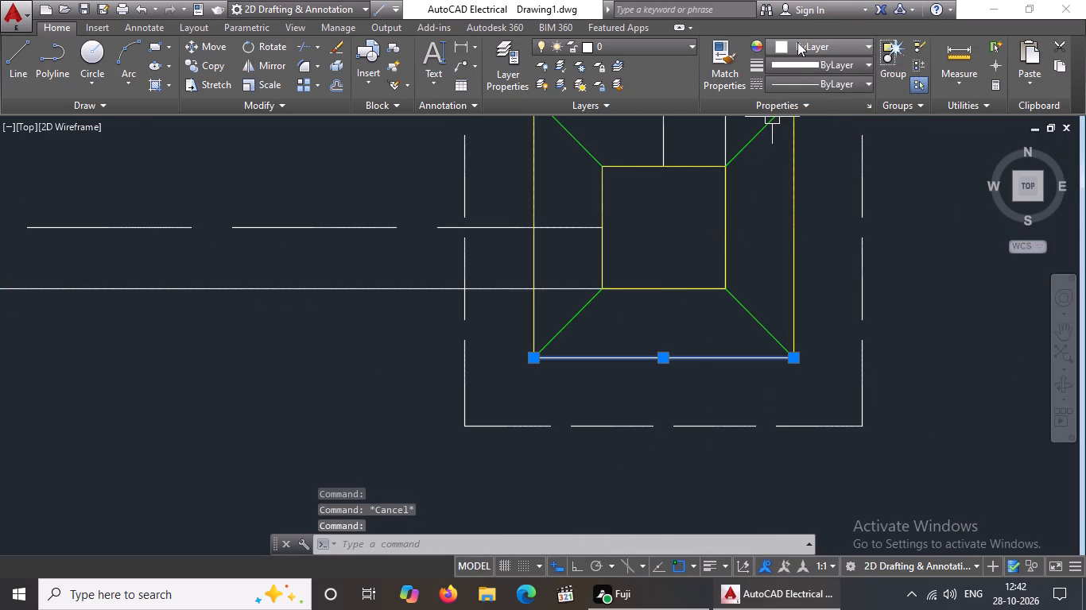
{"action": "left_click", "coordinate": [798, 42]}
{"action": "left_click", "coordinate": [792, 203]}
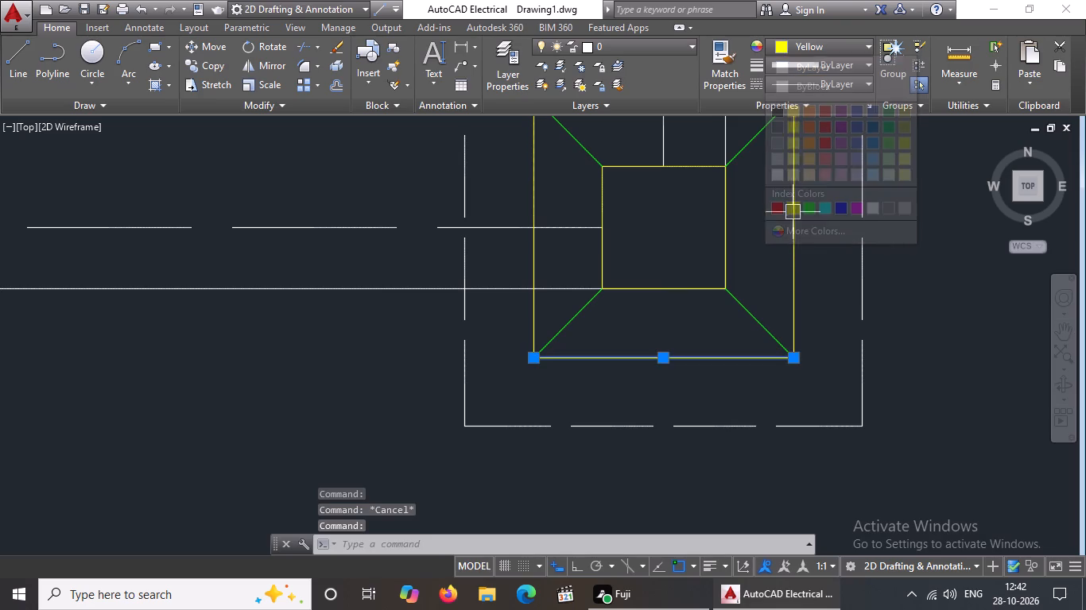
{"action": "key", "text": "Escape"}
Colour the top and right sides of the intermediate square of the middle-column footing in the second row from the bottom Yellow.
{"action": "scroll", "coordinate": [788, 226], "scroll_direction": "down", "scroll_amount": 6}
{"action": "scroll", "coordinate": [669, 131], "scroll_direction": "up", "scroll_amount": 7}
{"action": "left_click", "coordinate": [598, 232]}
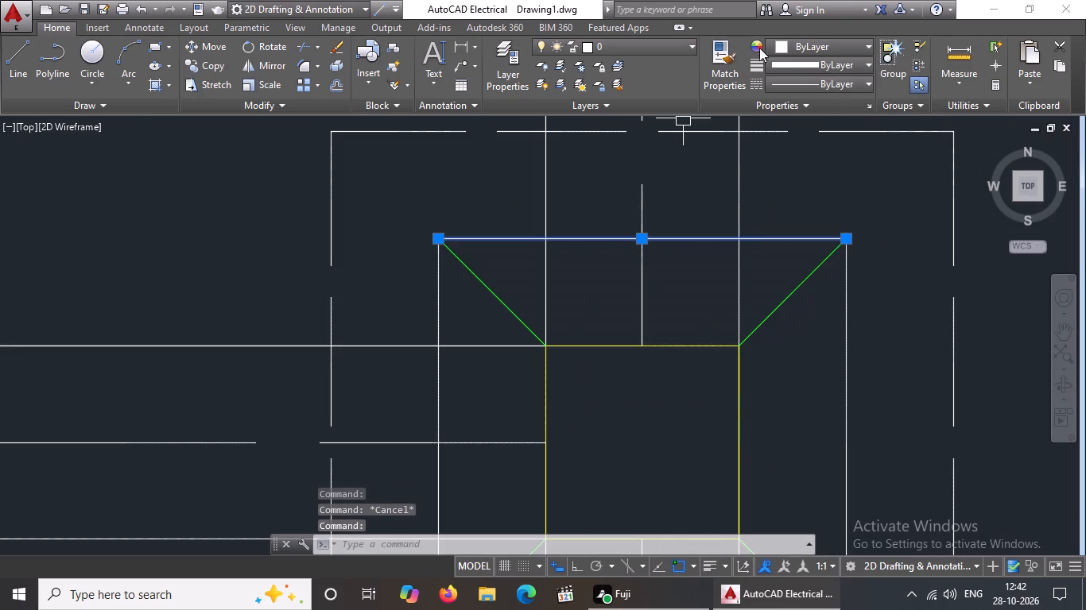
{"action": "left_click", "coordinate": [787, 44]}
{"action": "left_click", "coordinate": [793, 203]}
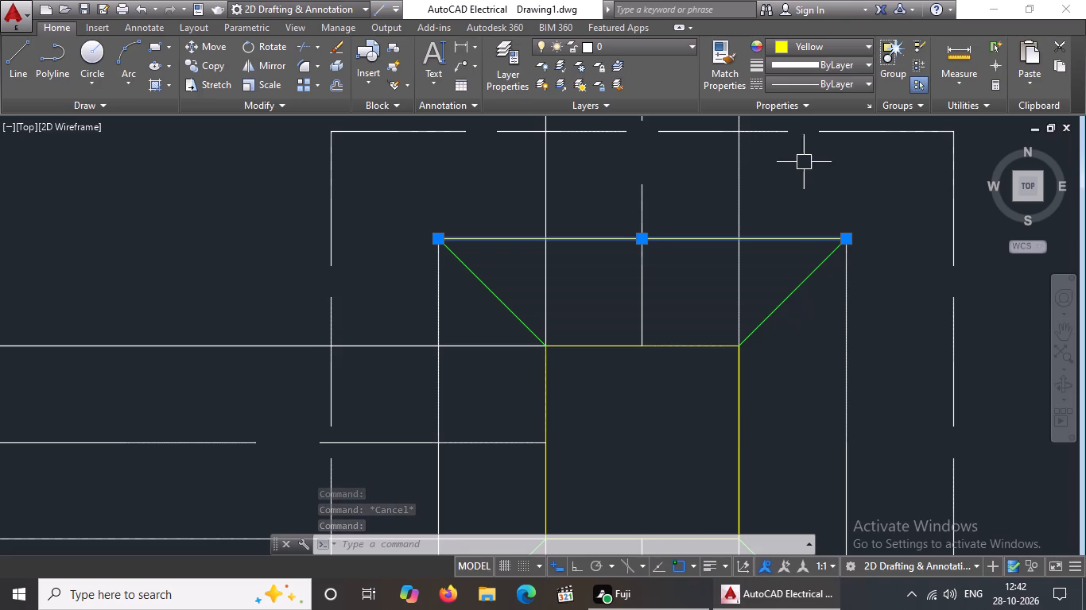
{"action": "left_click", "coordinate": [844, 309]}
{"action": "left_click", "coordinate": [804, 47]}
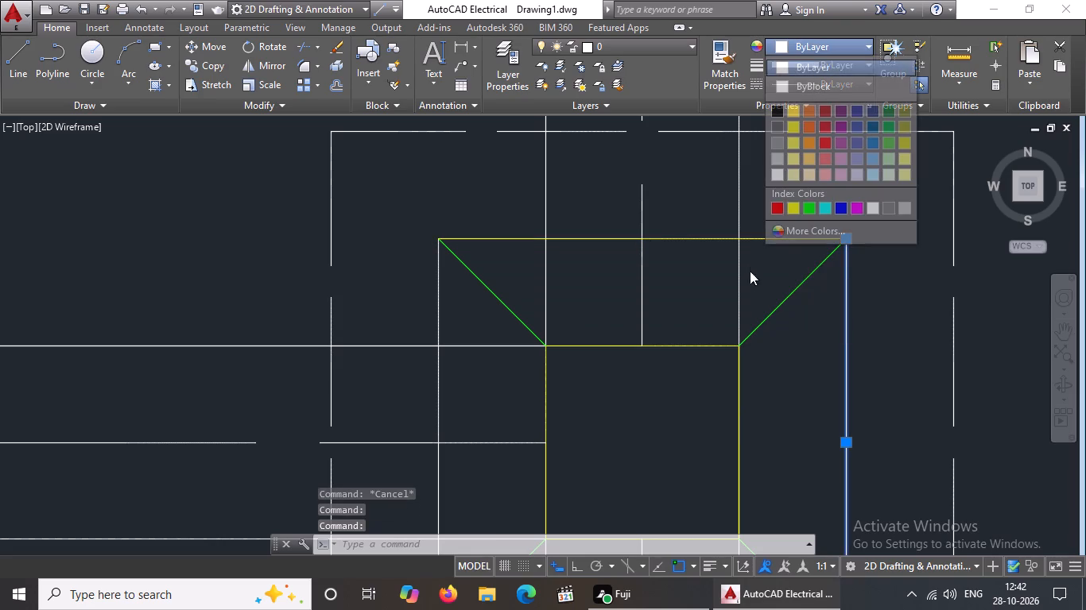
{"action": "left_click", "coordinate": [792, 203]}
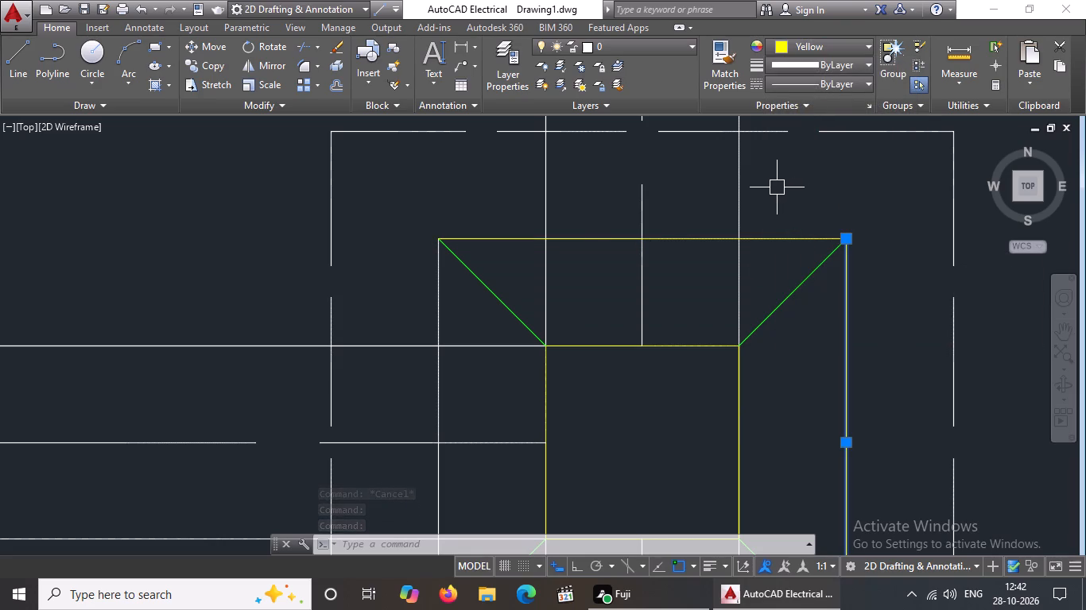
Colour the left and bottom sides of the intermediate square of the second row's middle-column footing Yellow.
{"action": "left_click", "coordinate": [442, 394]}
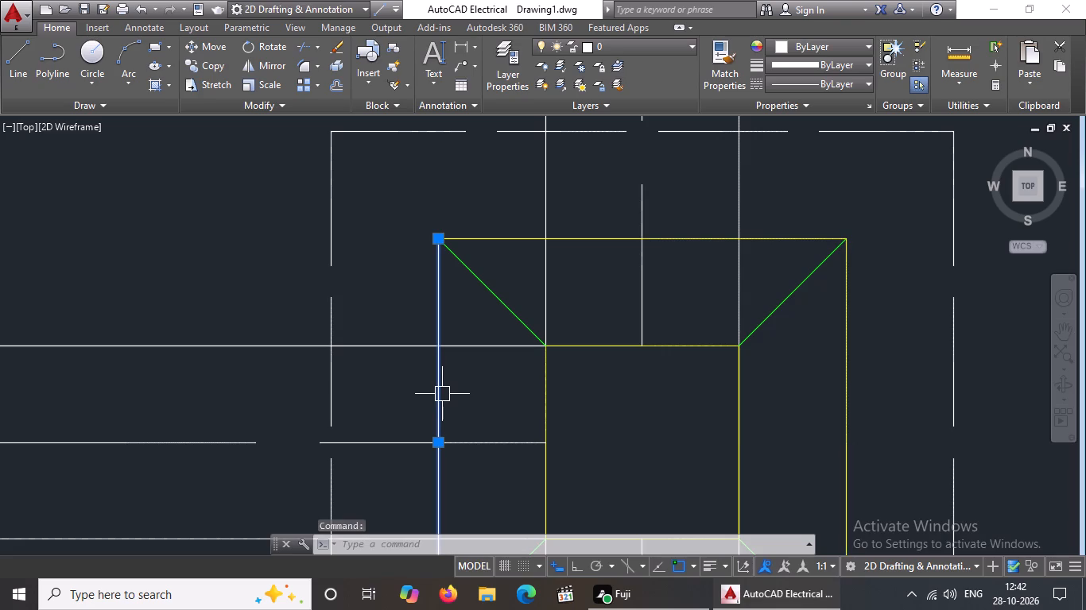
{"action": "left_click", "coordinate": [812, 41]}
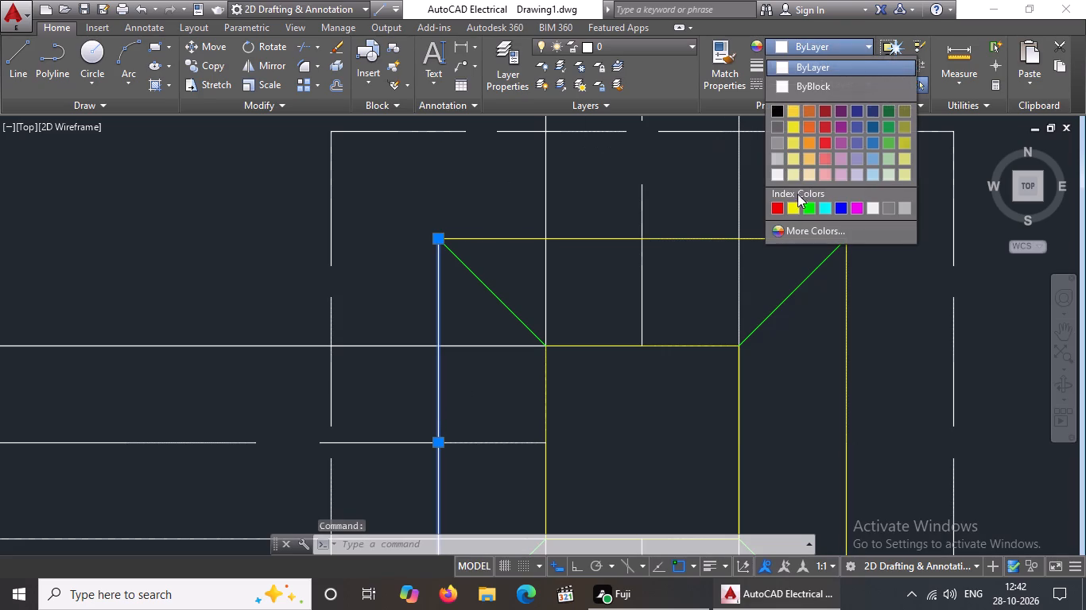
{"action": "left_click", "coordinate": [790, 209]}
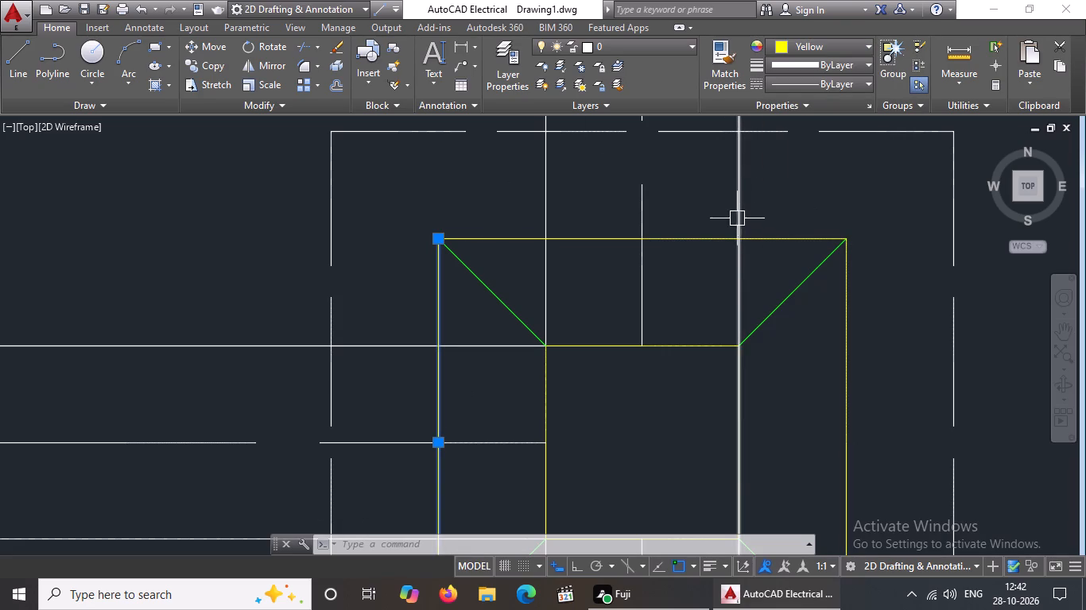
{"action": "scroll", "coordinate": [738, 209], "scroll_direction": "down", "scroll_amount": 3}
{"action": "key", "text": "Escape"}
{"action": "scroll", "coordinate": [716, 307], "scroll_direction": "up", "scroll_amount": 3}
{"action": "left_click", "coordinate": [657, 338]}
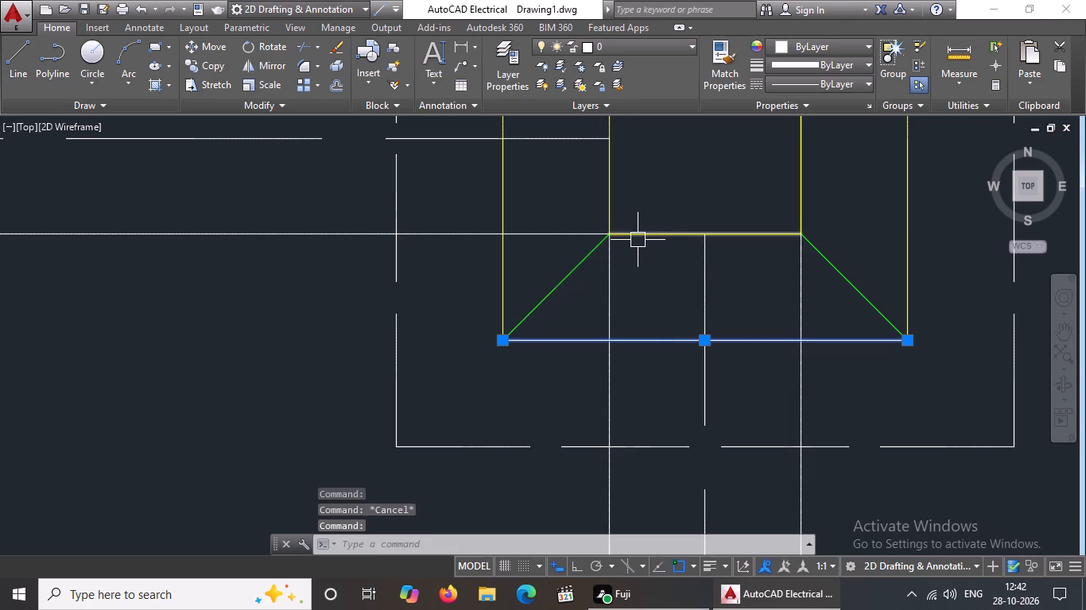
{"action": "left_click", "coordinate": [824, 38]}
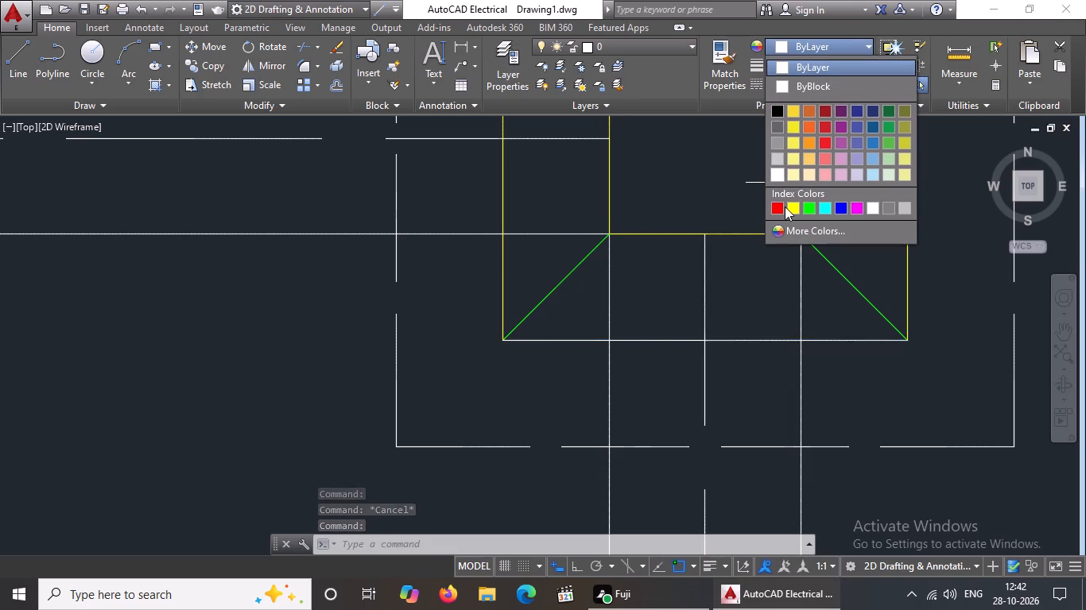
{"action": "left_click", "coordinate": [792, 203]}
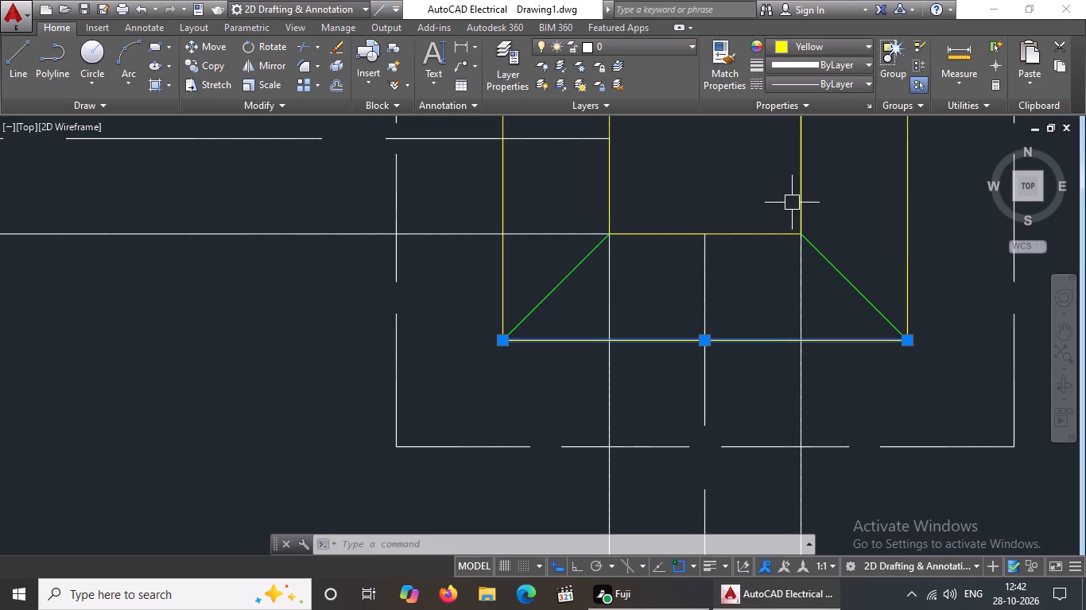
{"action": "key", "text": "Escape"}
Colour the top side of the intermediate square of the left footing in the second row from the bottom Yellow.
{"action": "scroll", "coordinate": [741, 276], "scroll_direction": "down", "scroll_amount": 4}
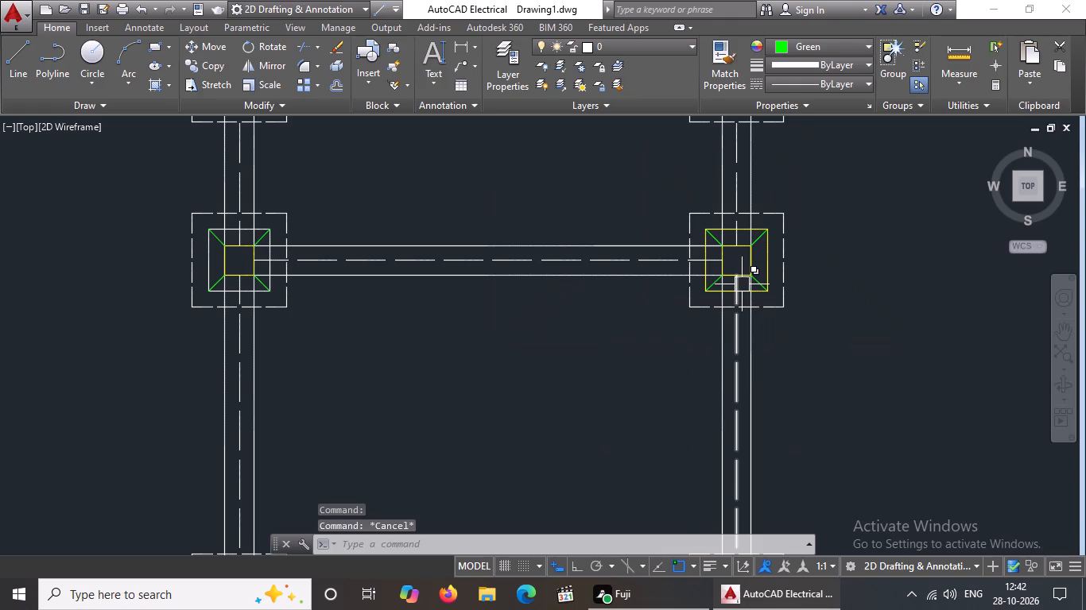
{"action": "scroll", "coordinate": [742, 284], "scroll_direction": "down", "scroll_amount": 4}
{"action": "scroll", "coordinate": [754, 339], "scroll_direction": "up", "scroll_amount": 3}
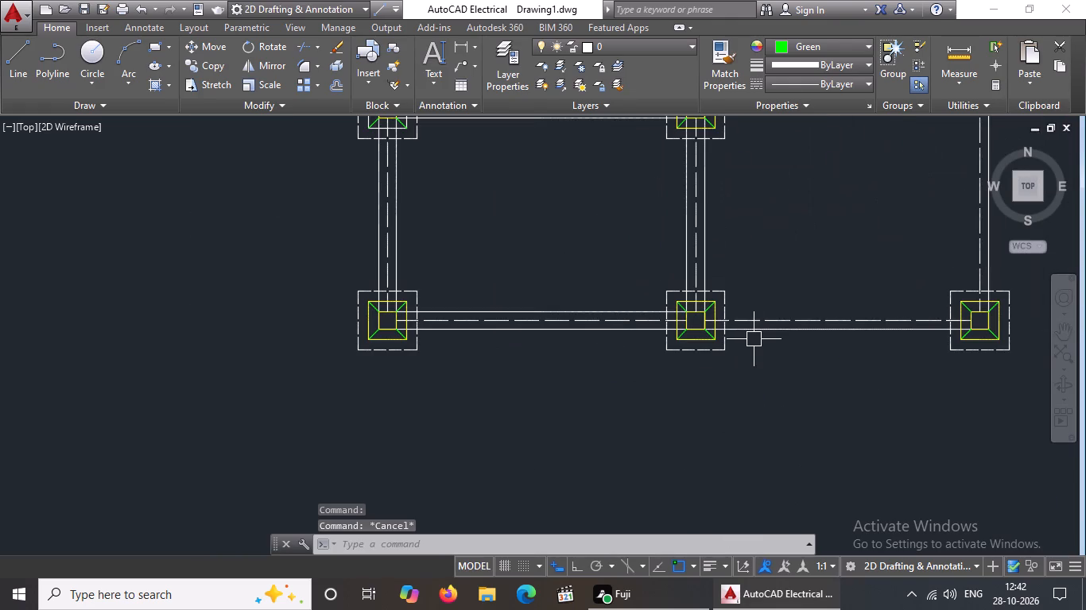
{"action": "scroll", "coordinate": [754, 339], "scroll_direction": "down", "scroll_amount": 1}
{"action": "scroll", "coordinate": [549, 168], "scroll_direction": "up", "scroll_amount": 3}
{"action": "scroll", "coordinate": [432, 211], "scroll_direction": "up", "scroll_amount": 2}
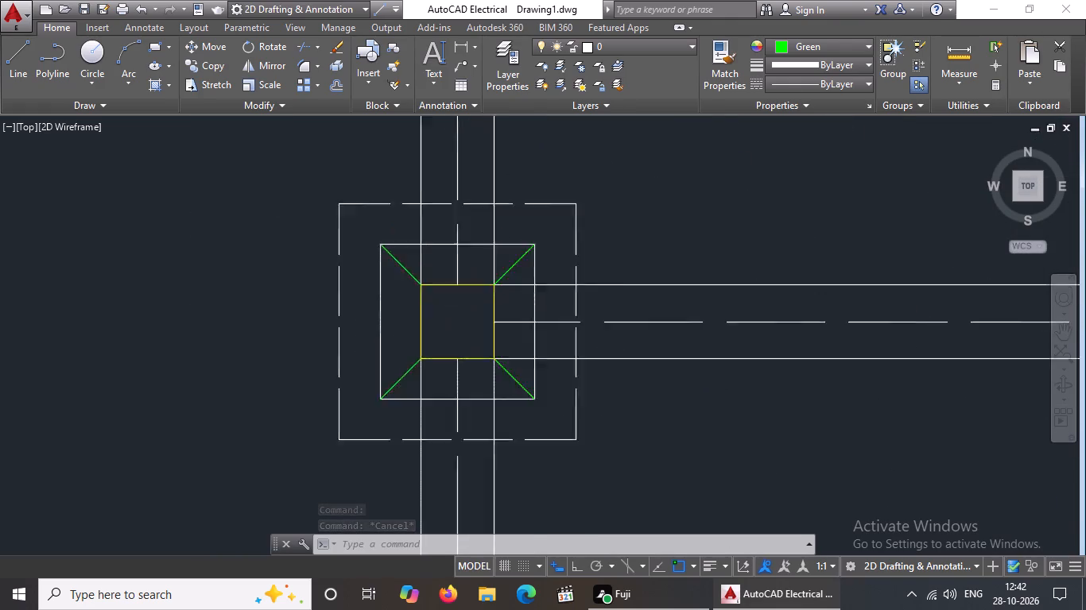
{"action": "scroll", "coordinate": [432, 211], "scroll_direction": "up", "scroll_amount": 2}
{"action": "left_click", "coordinate": [432, 342]}
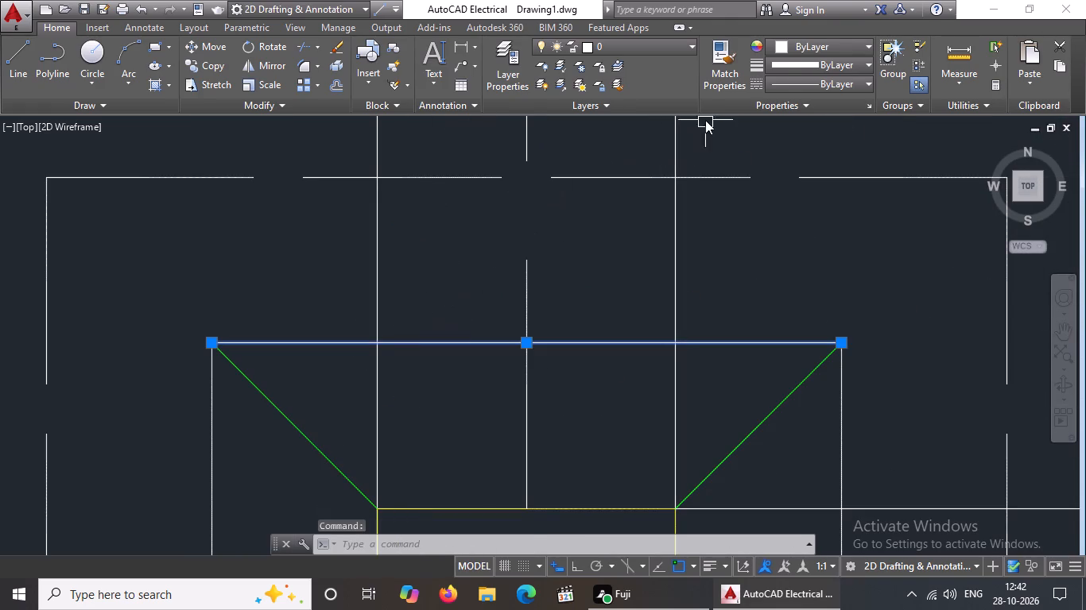
{"action": "left_click", "coordinate": [822, 39]}
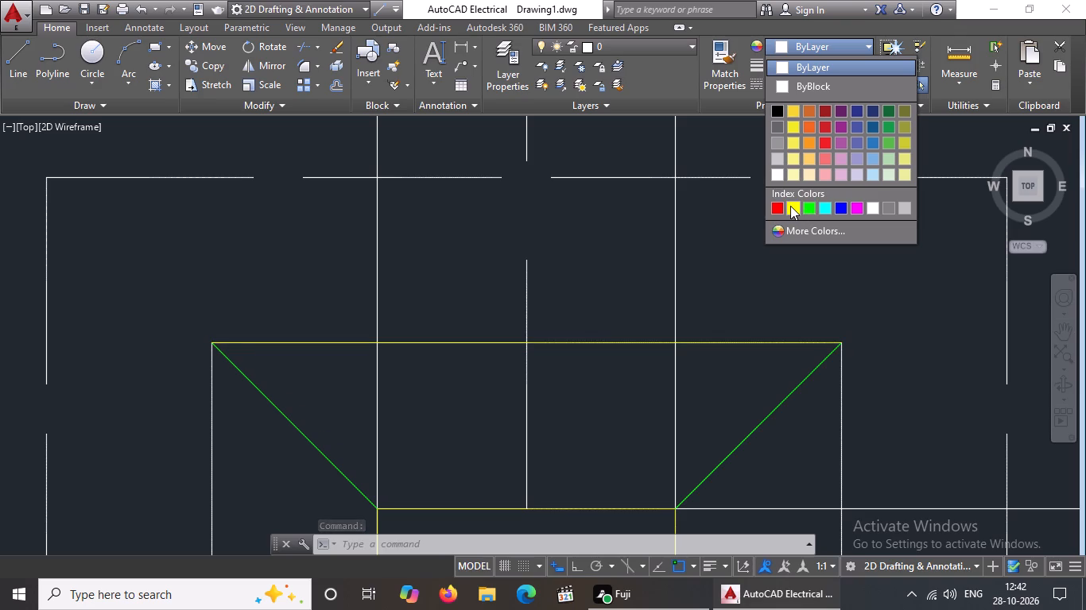
{"action": "left_click", "coordinate": [790, 205]}
{"action": "scroll", "coordinate": [719, 203], "scroll_direction": "down", "scroll_amount": 5}
{"action": "scroll", "coordinate": [733, 277], "scroll_direction": "up", "scroll_amount": 3}
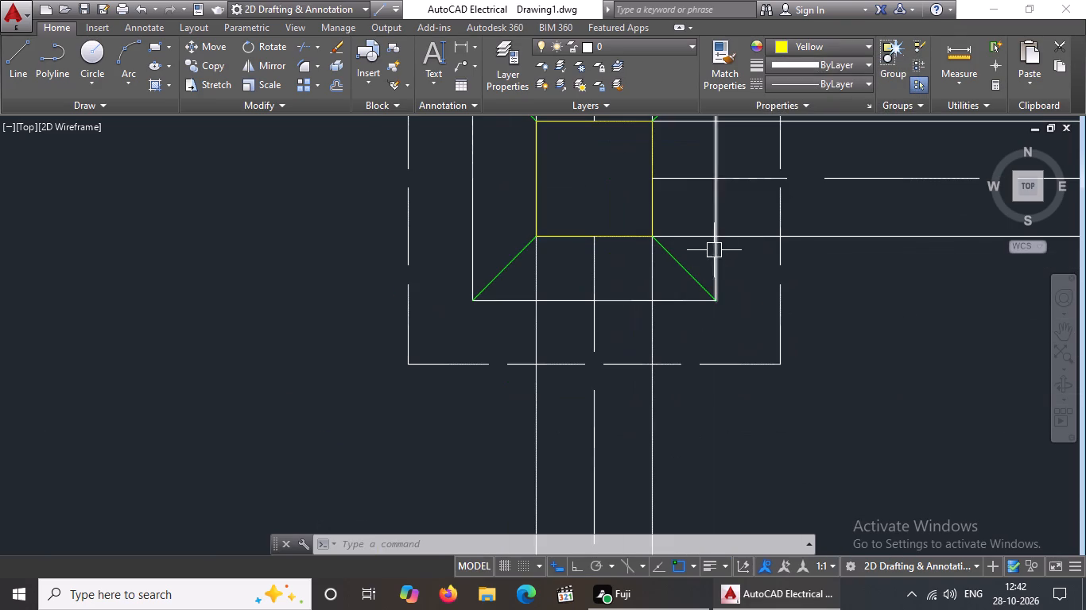
Colour the right, bottom and left sides of the intermediate square of the second row's left footing Yellow.
{"action": "left_click", "coordinate": [716, 254]}
{"action": "left_click", "coordinate": [799, 48]}
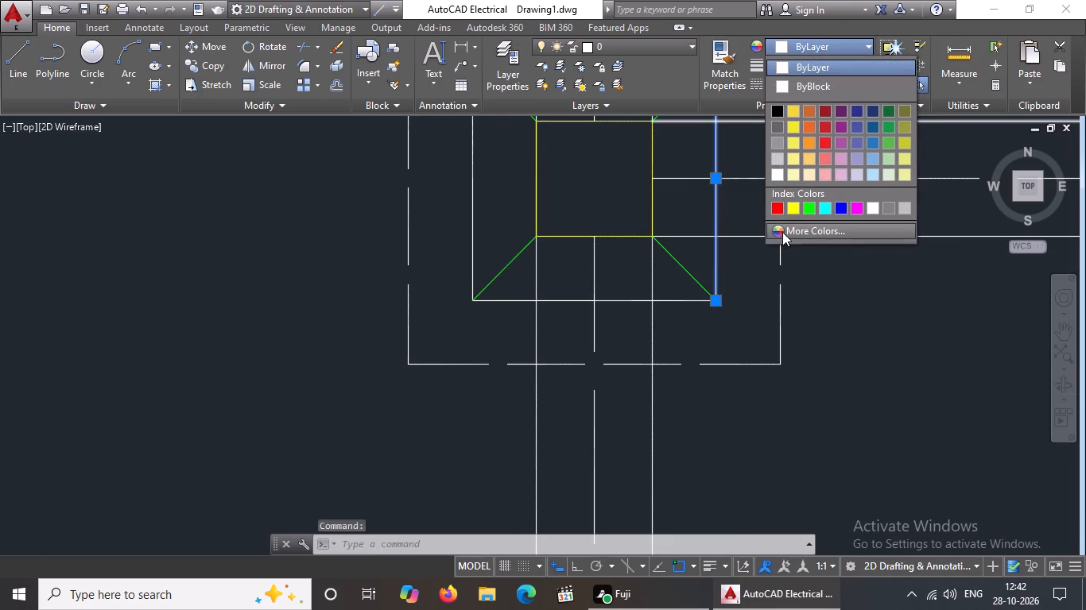
{"action": "left_click", "coordinate": [793, 207]}
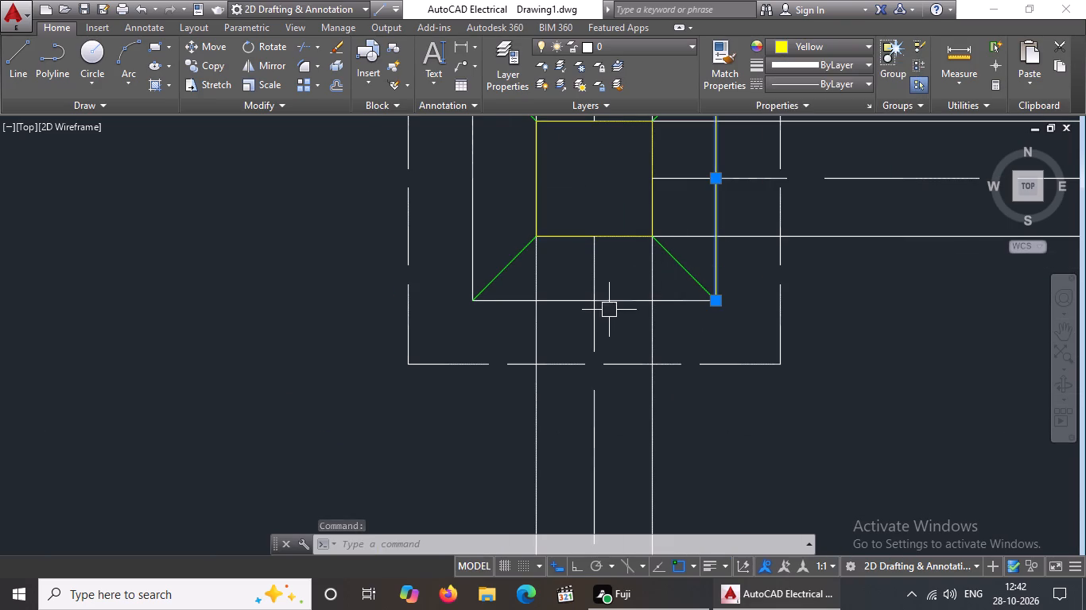
{"action": "left_click", "coordinate": [619, 297]}
{"action": "left_click", "coordinate": [823, 40]}
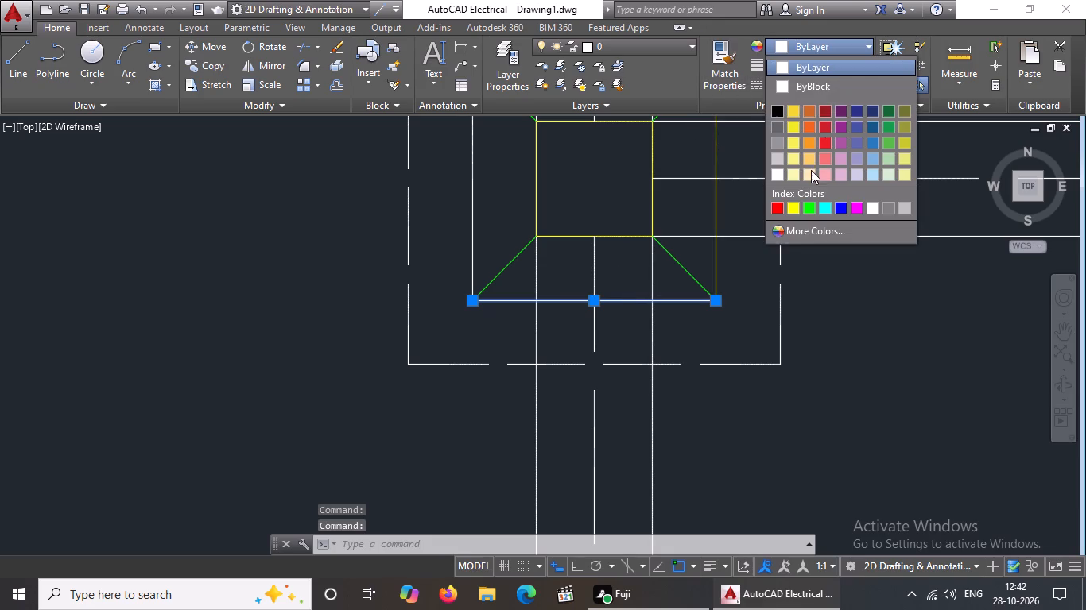
{"action": "left_click", "coordinate": [793, 205]}
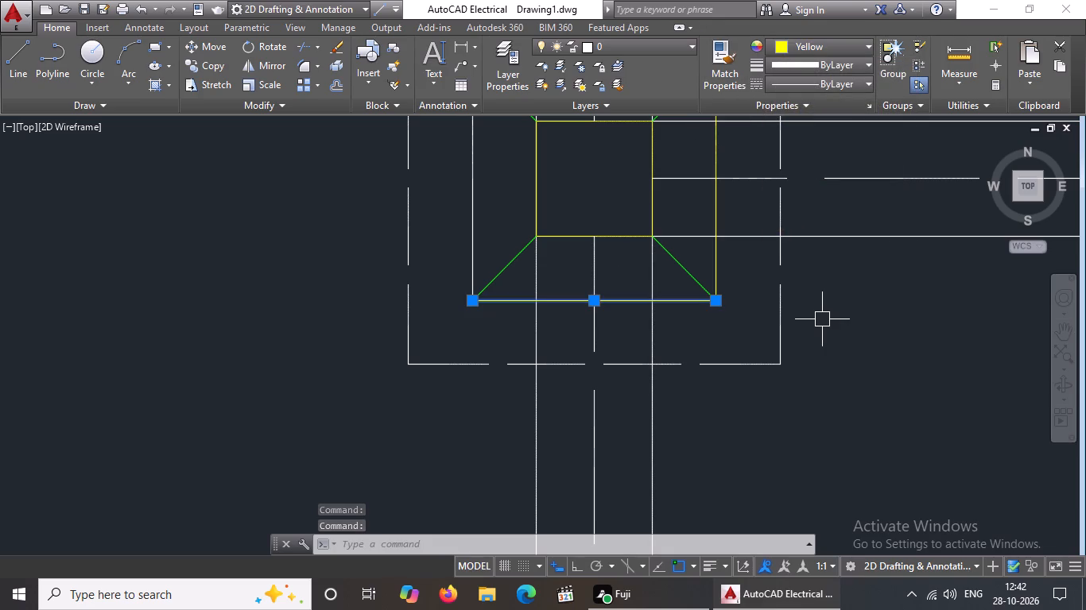
{"action": "key", "text": "Escape"}
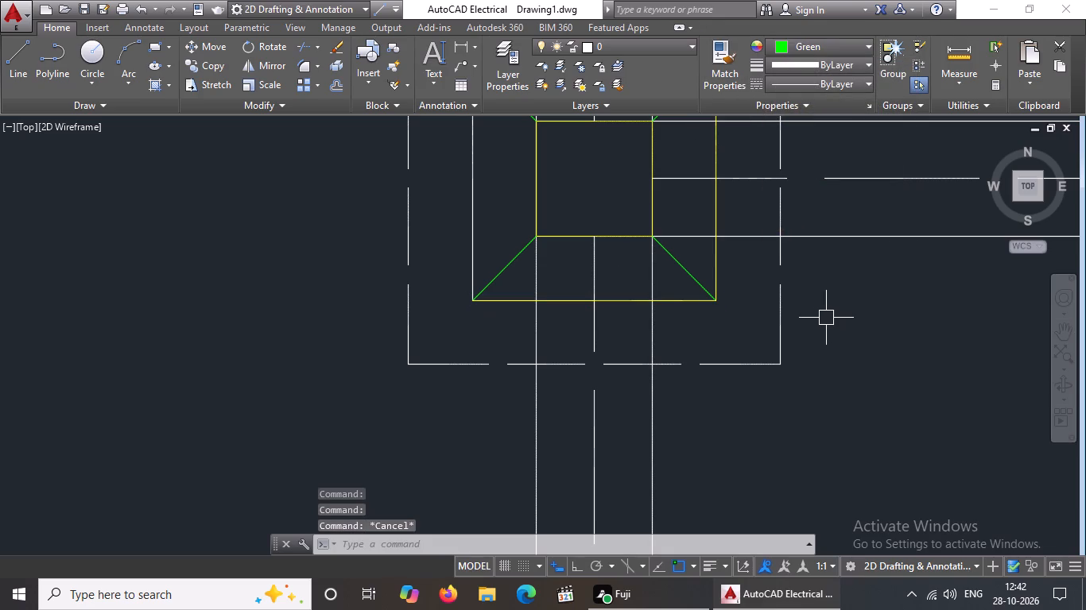
{"action": "left_click", "coordinate": [468, 192]}
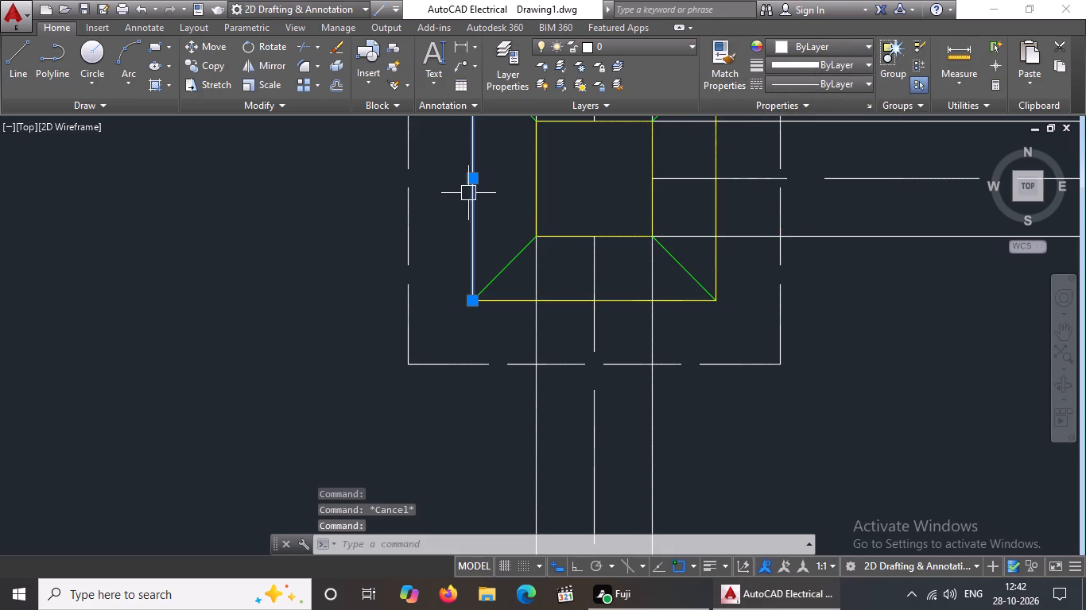
{"action": "left_click", "coordinate": [831, 41]}
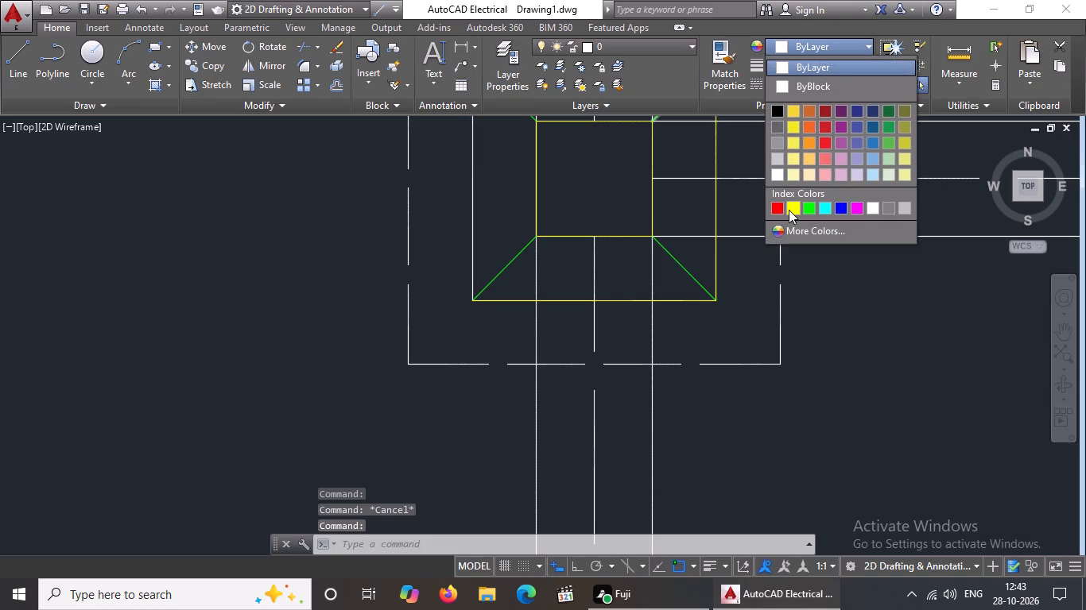
{"action": "left_click", "coordinate": [791, 208]}
Colour the right and top sides of the intermediate square of the left footing in the third row from the bottom Yellow.
{"action": "scroll", "coordinate": [726, 390], "scroll_direction": "down", "scroll_amount": 3}
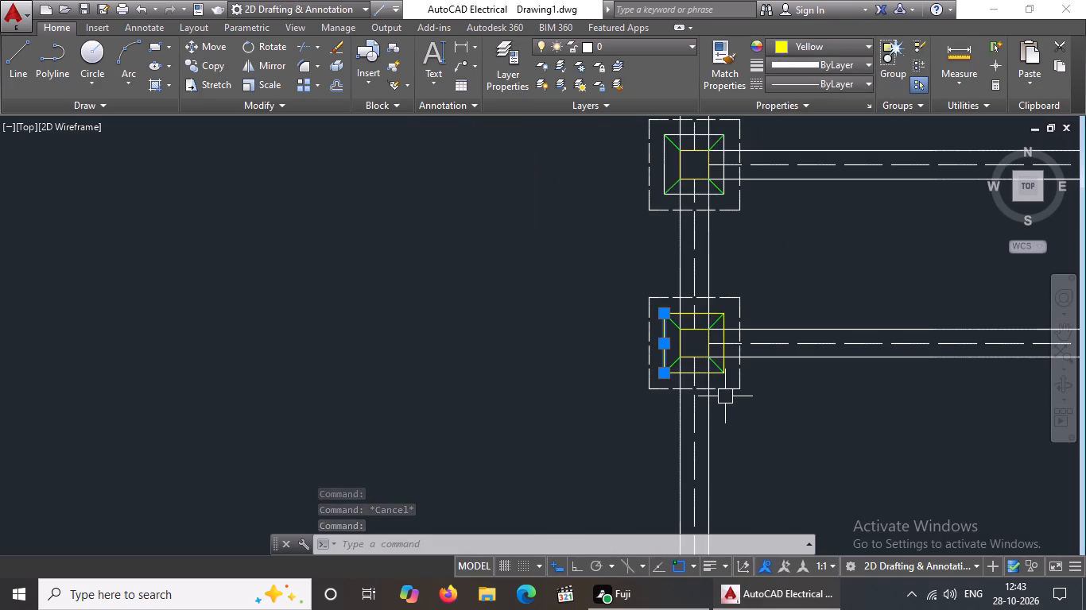
{"action": "scroll", "coordinate": [710, 379], "scroll_direction": "down", "scroll_amount": 3}
{"action": "scroll", "coordinate": [872, 423], "scroll_direction": "up", "scroll_amount": 2}
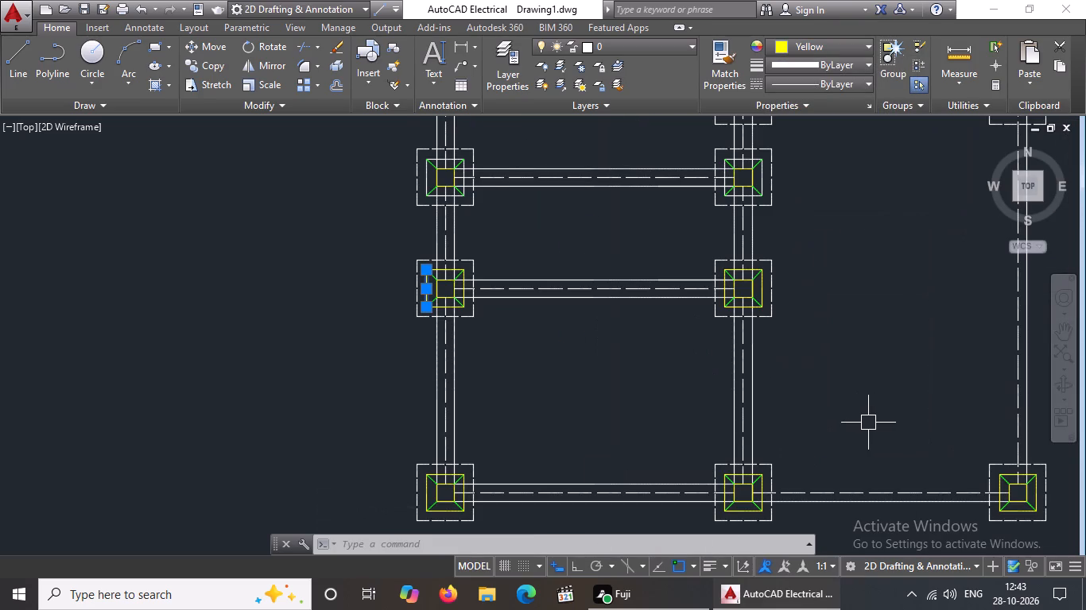
{"action": "scroll", "coordinate": [805, 353], "scroll_direction": "up", "scroll_amount": 2}
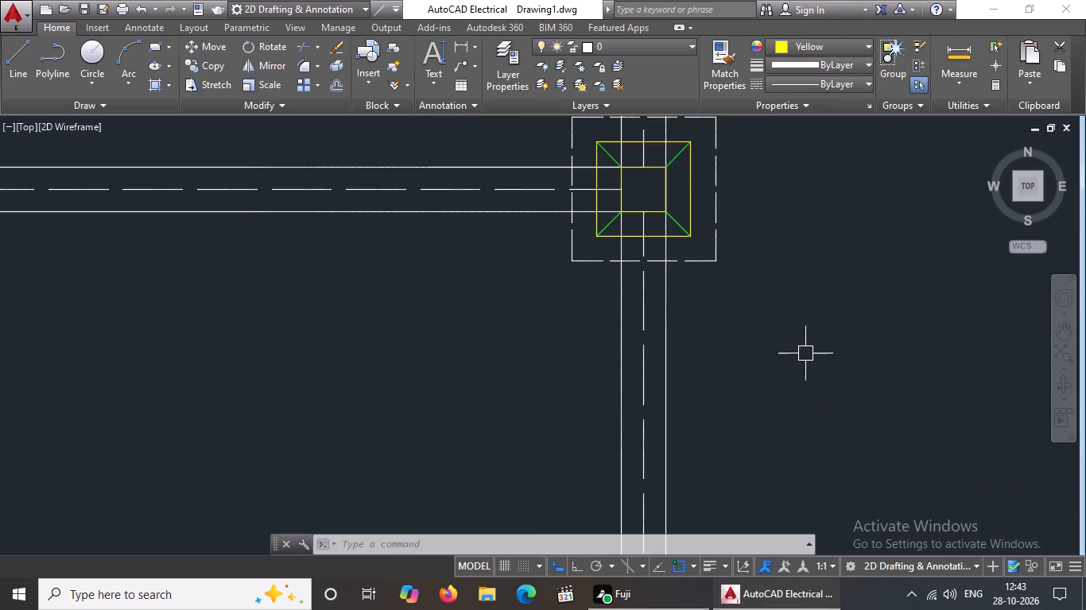
{"action": "scroll", "coordinate": [804, 350], "scroll_direction": "down", "scroll_amount": 4}
{"action": "scroll", "coordinate": [663, 276], "scroll_direction": "up", "scroll_amount": 5}
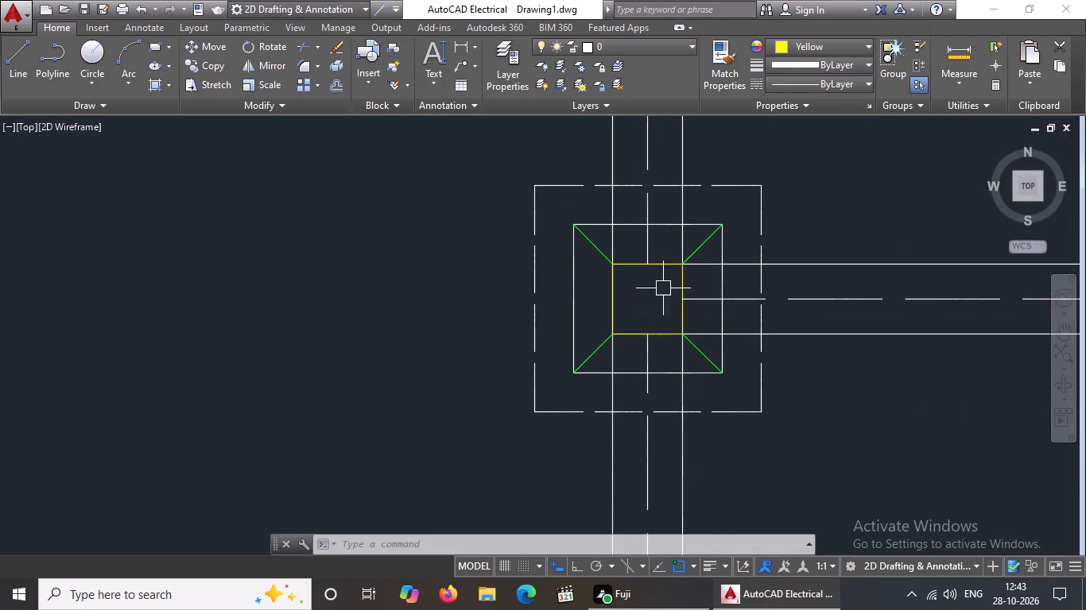
{"action": "left_click", "coordinate": [723, 316]}
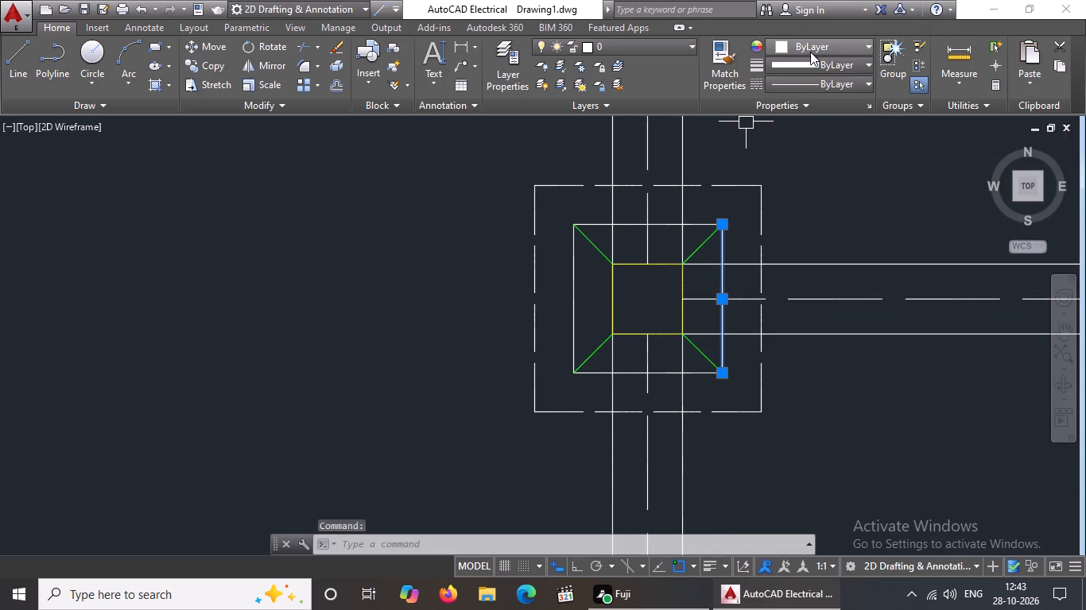
{"action": "left_click", "coordinate": [812, 48]}
{"action": "left_click", "coordinate": [793, 206]}
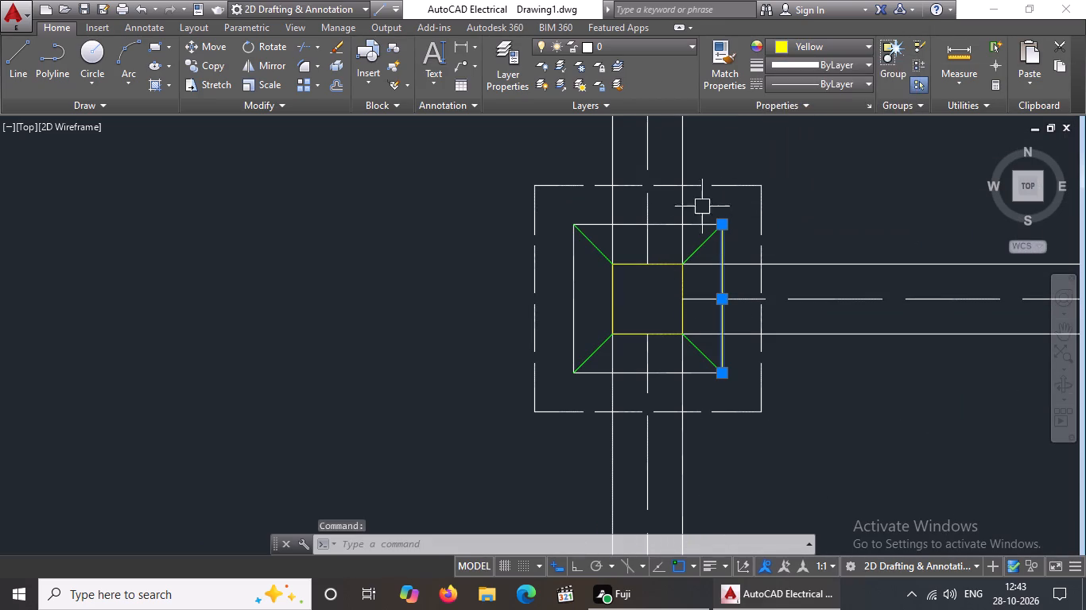
{"action": "left_click", "coordinate": [667, 226]}
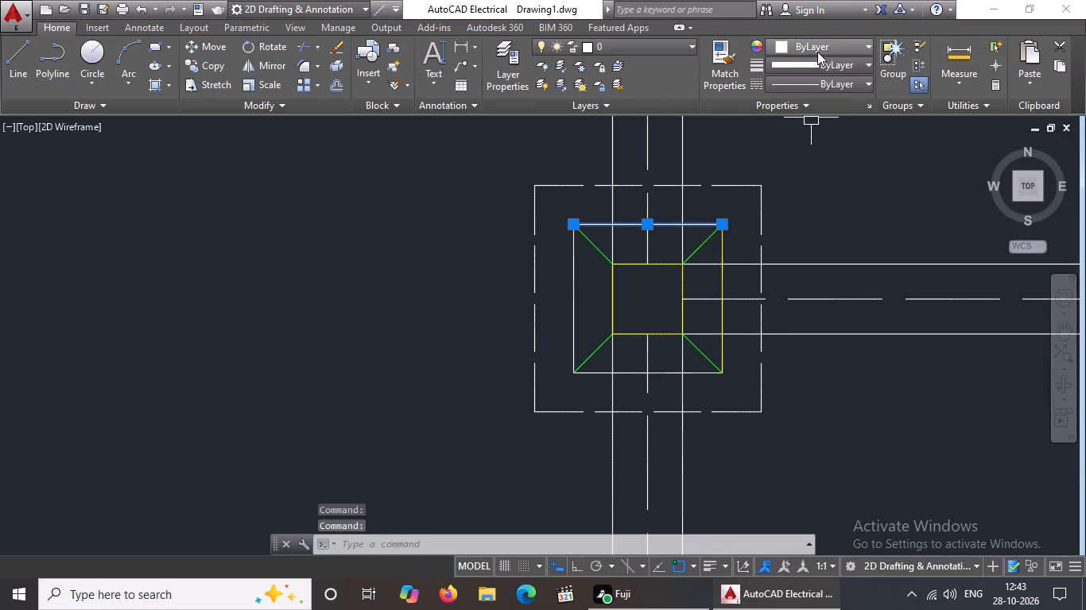
{"action": "left_click", "coordinate": [818, 47]}
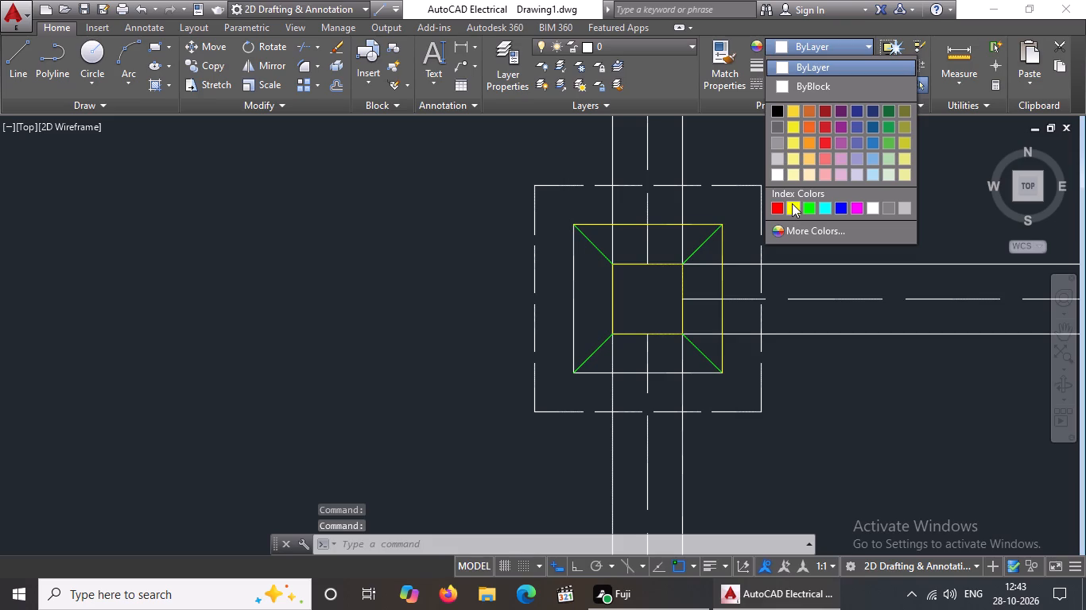
{"action": "left_click", "coordinate": [792, 203]}
Colour the left and bottom sides of the intermediate square of the third row's left footing Yellow.
{"action": "left_click", "coordinate": [576, 281]}
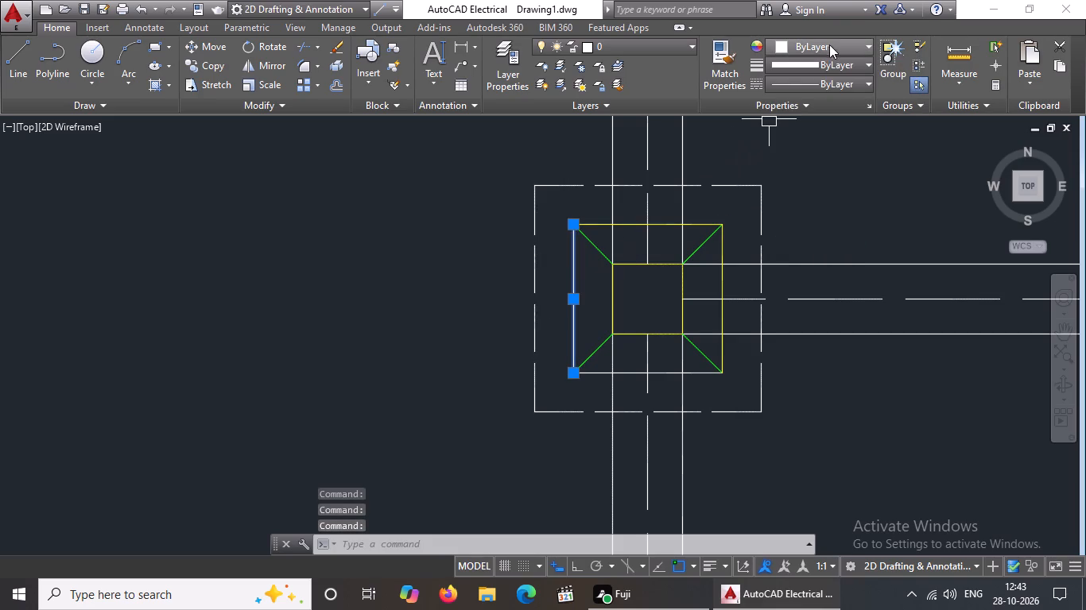
{"action": "left_click", "coordinate": [829, 44]}
{"action": "left_click", "coordinate": [791, 210]}
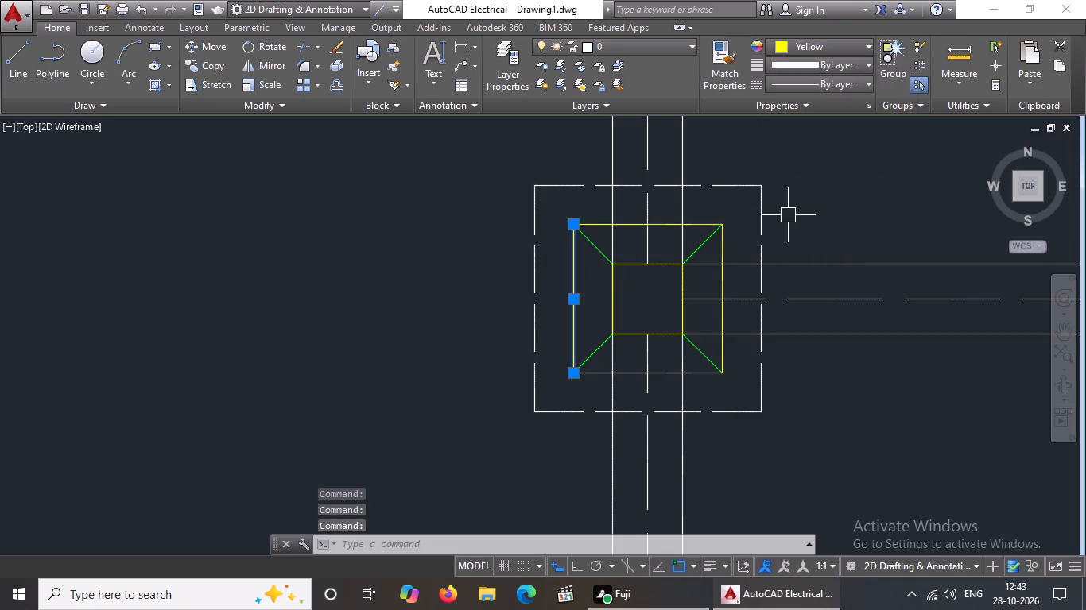
{"action": "left_click", "coordinate": [665, 372]}
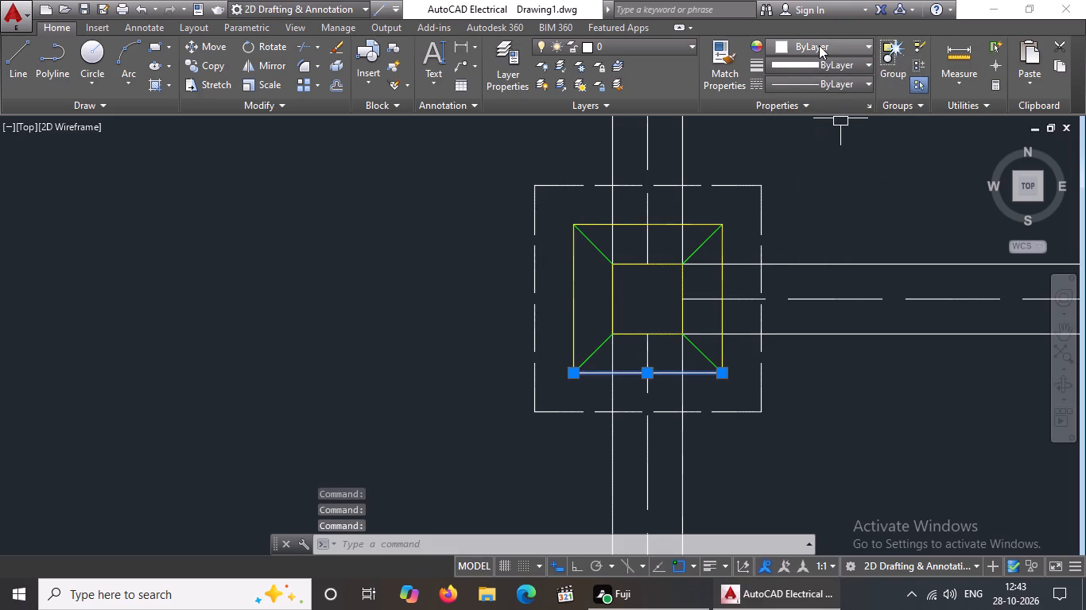
{"action": "left_click", "coordinate": [819, 46]}
{"action": "left_click", "coordinate": [789, 205]}
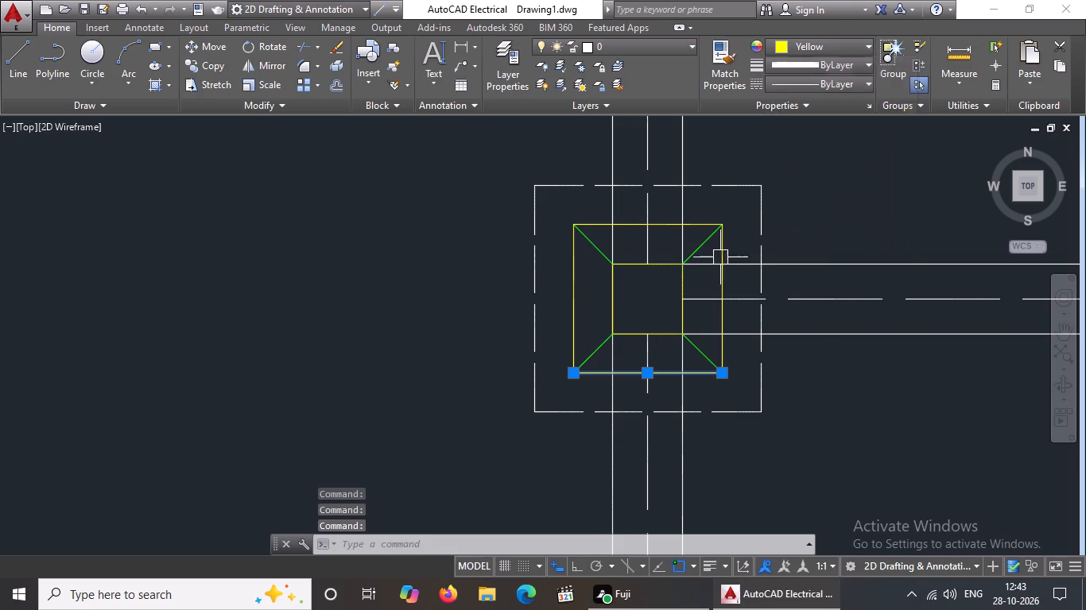
{"action": "key", "text": "Escape"}
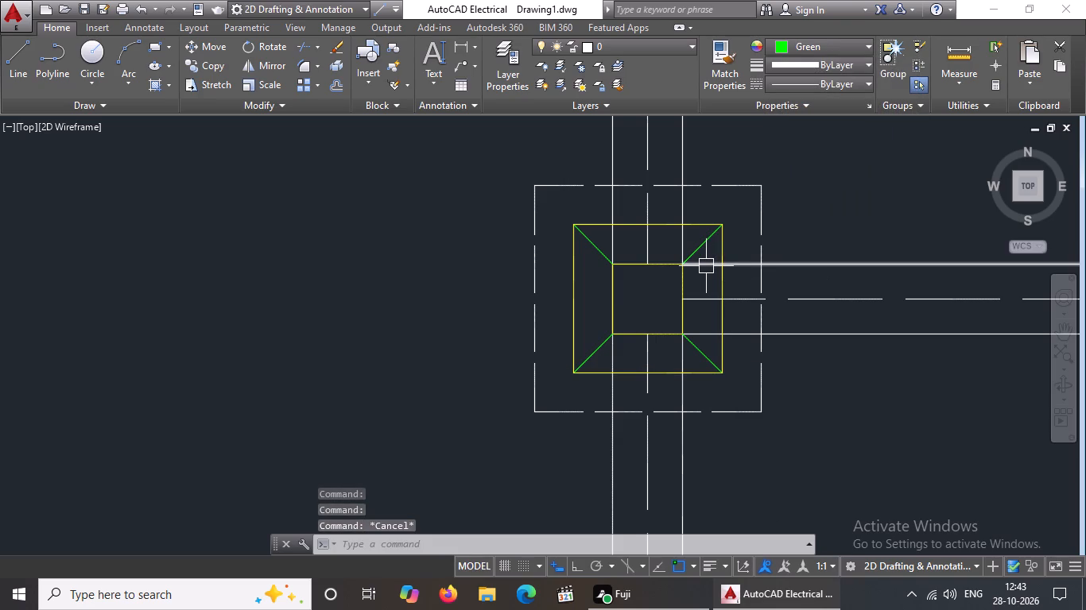
Colour the right side of the intermediate square of the middle-column footing in the third row from the bottom Yellow.
{"action": "scroll", "coordinate": [702, 313], "scroll_direction": "down", "scroll_amount": 3}
{"action": "scroll", "coordinate": [826, 321], "scroll_direction": "down", "scroll_amount": 2}
{"action": "scroll", "coordinate": [934, 347], "scroll_direction": "up", "scroll_amount": 2}
{"action": "scroll", "coordinate": [816, 297], "scroll_direction": "up", "scroll_amount": 3}
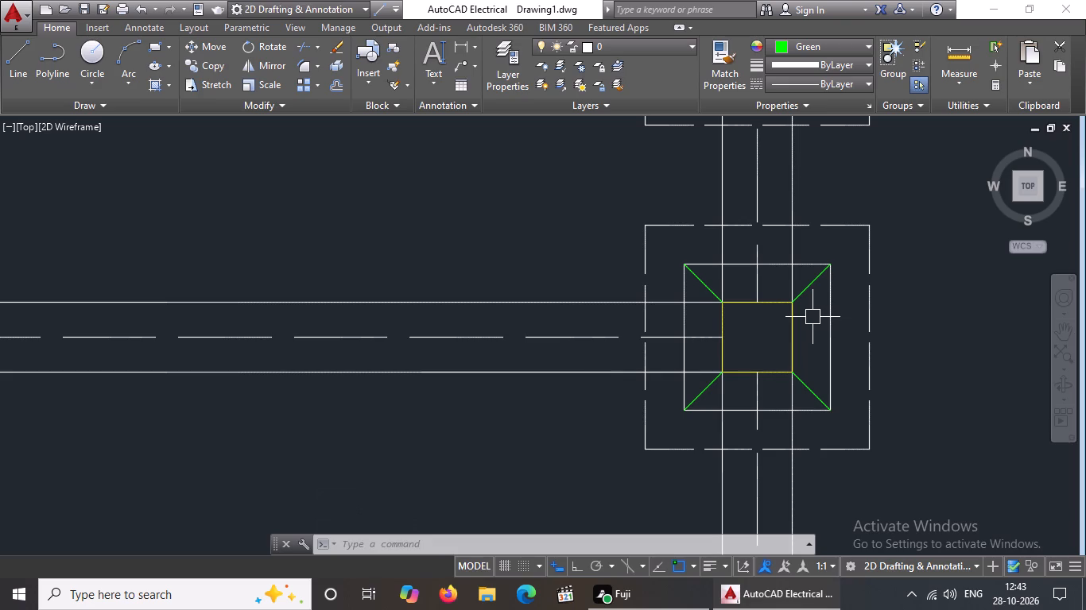
{"action": "left_click", "coordinate": [831, 331]}
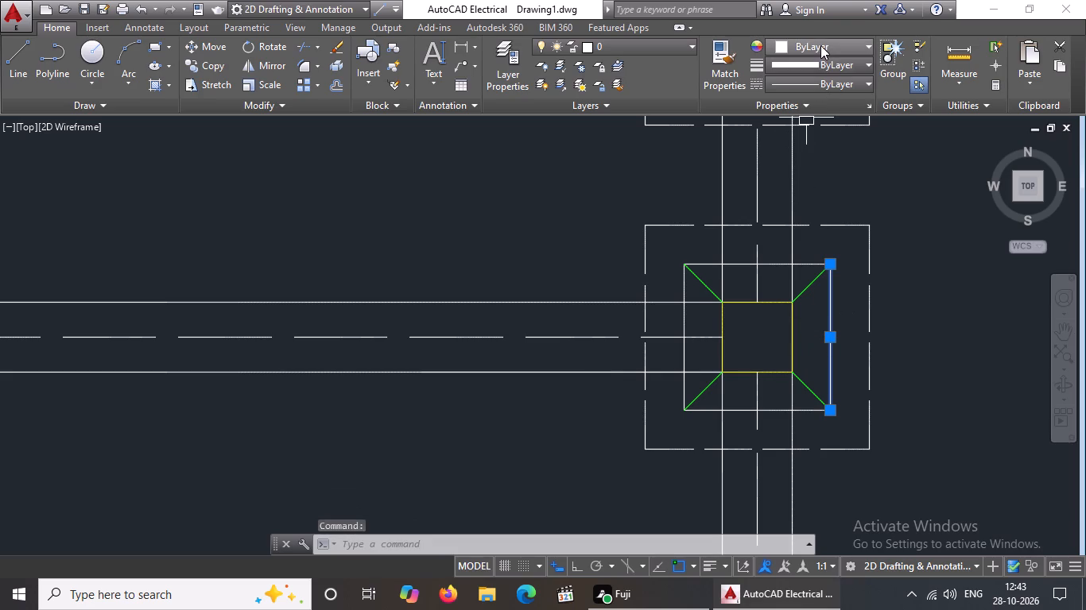
{"action": "left_click", "coordinate": [820, 44]}
{"action": "left_click", "coordinate": [793, 210]}
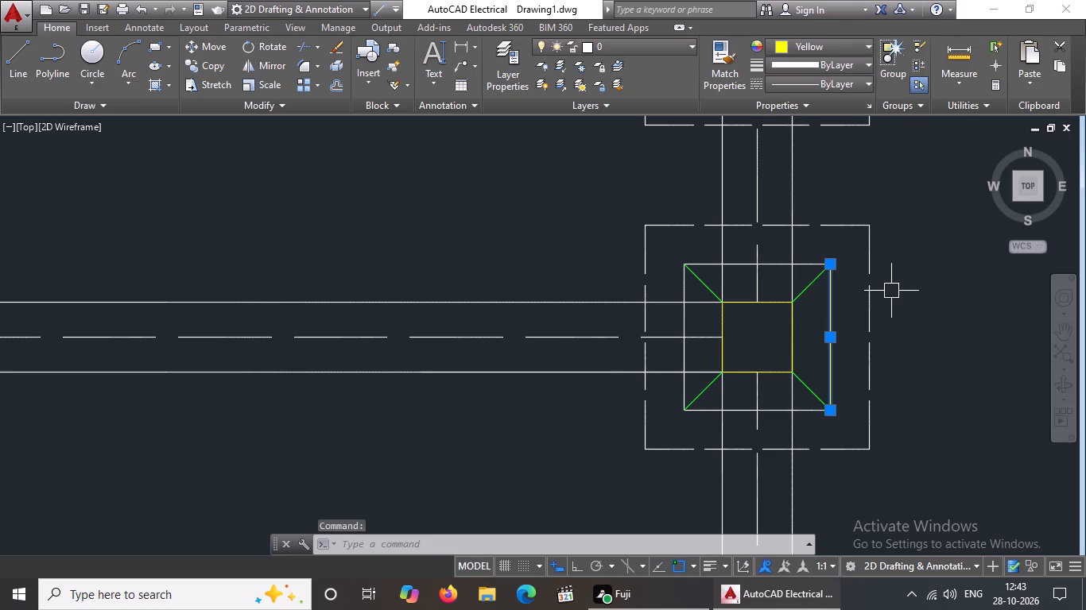
{"action": "key", "text": "Escape"}
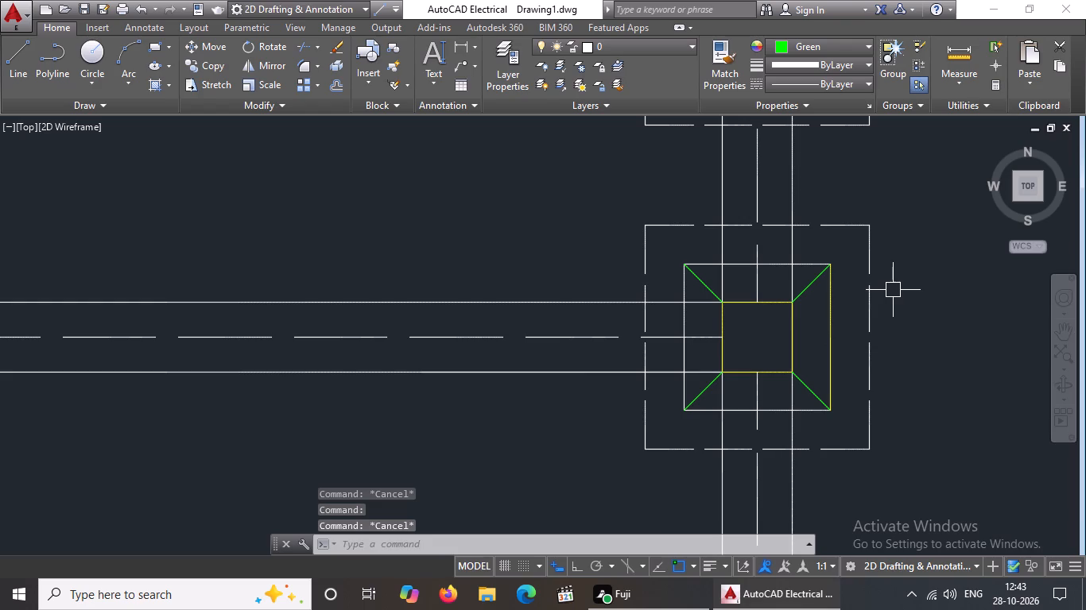
Colour the bottom and left sides of the intermediate square of the third row's middle-column footing Yellow.
{"action": "scroll", "coordinate": [810, 257], "scroll_direction": "down", "scroll_amount": 7}
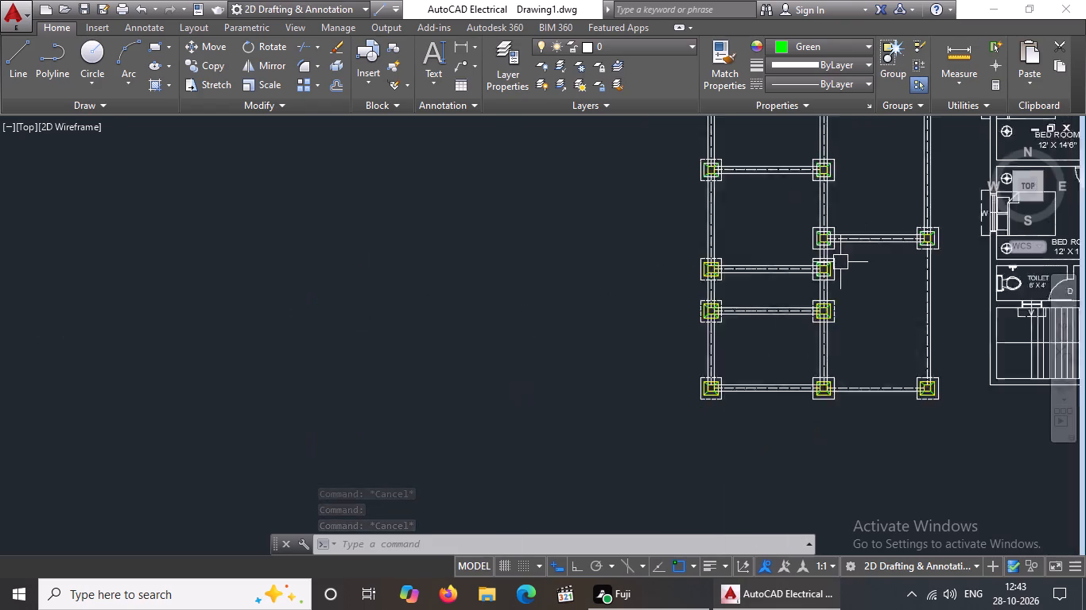
{"action": "scroll", "coordinate": [840, 262], "scroll_direction": "down", "scroll_amount": 1}
{"action": "scroll", "coordinate": [836, 273], "scroll_direction": "up", "scroll_amount": 6}
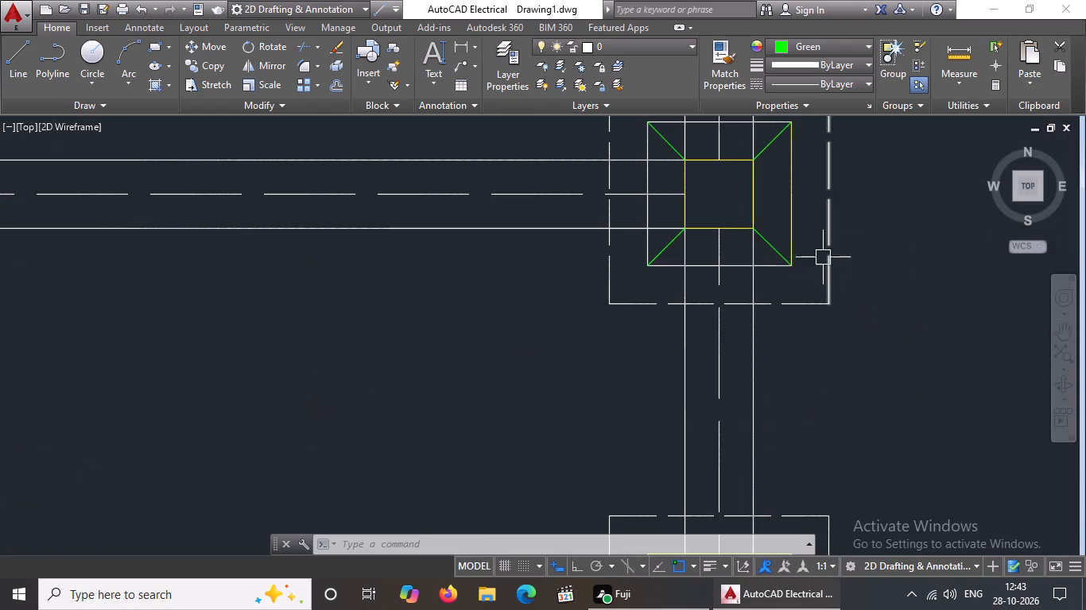
{"action": "left_click", "coordinate": [776, 269]}
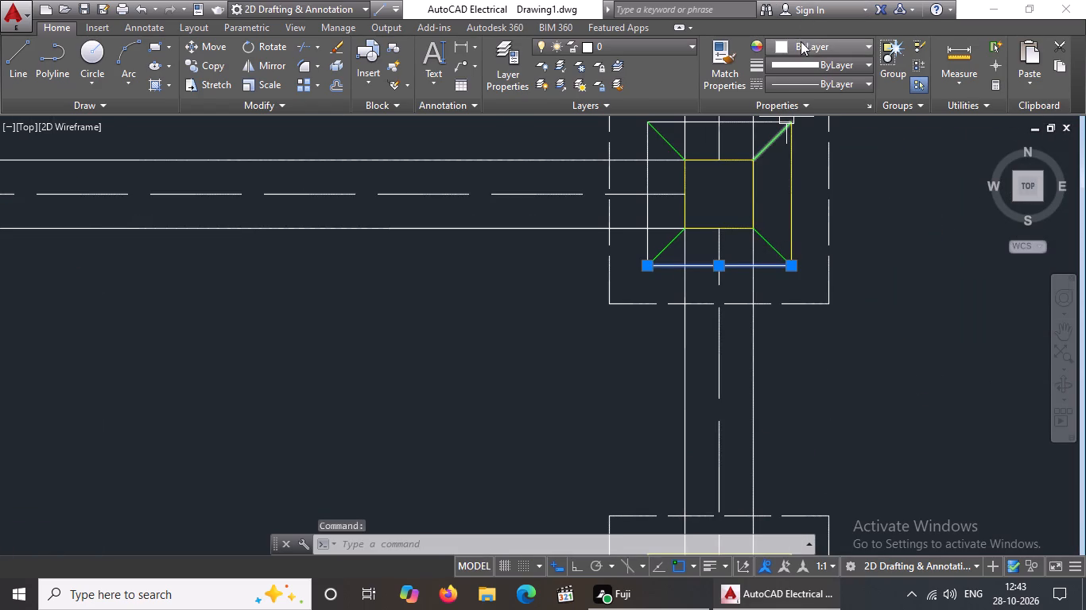
{"action": "left_click", "coordinate": [801, 45]}
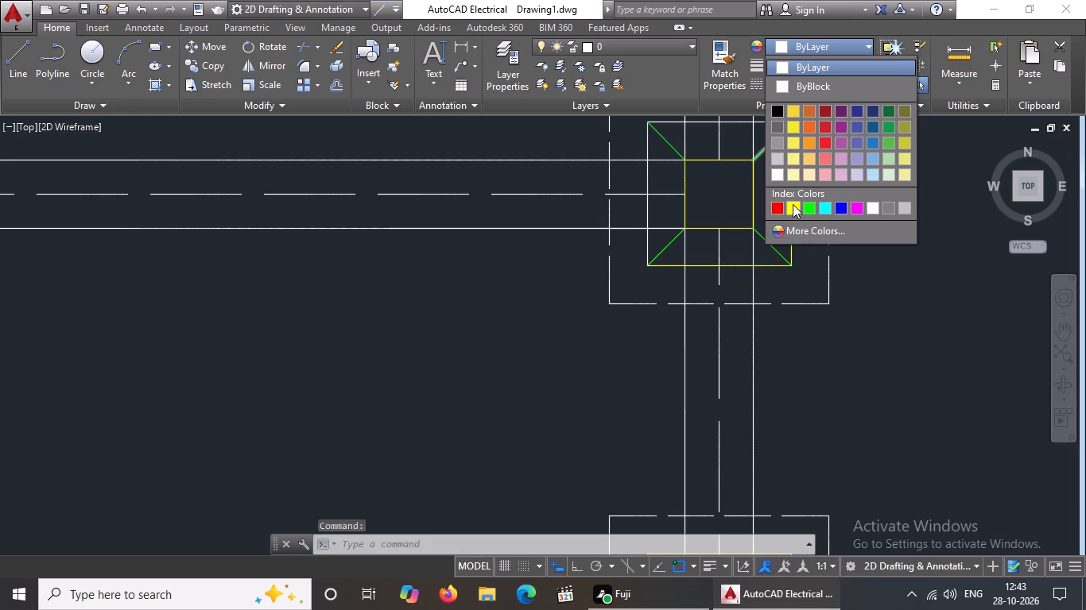
{"action": "left_click", "coordinate": [793, 204]}
{"action": "left_click", "coordinate": [643, 210]}
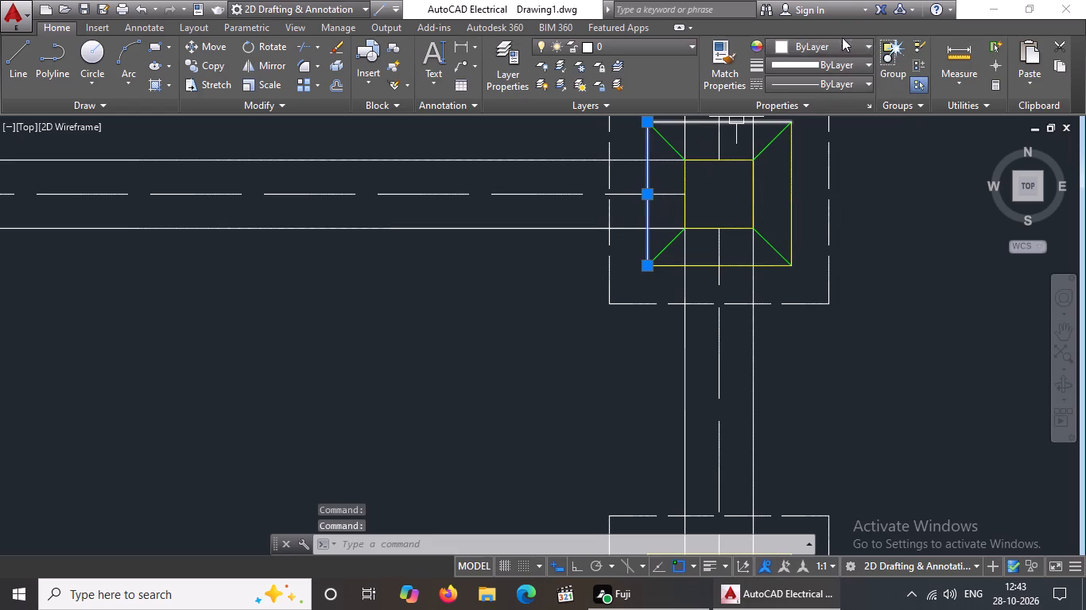
{"action": "left_click_drag", "start_coordinate": [834, 44], "coordinate": [837, 60]}
{"action": "left_click", "coordinate": [818, 41]}
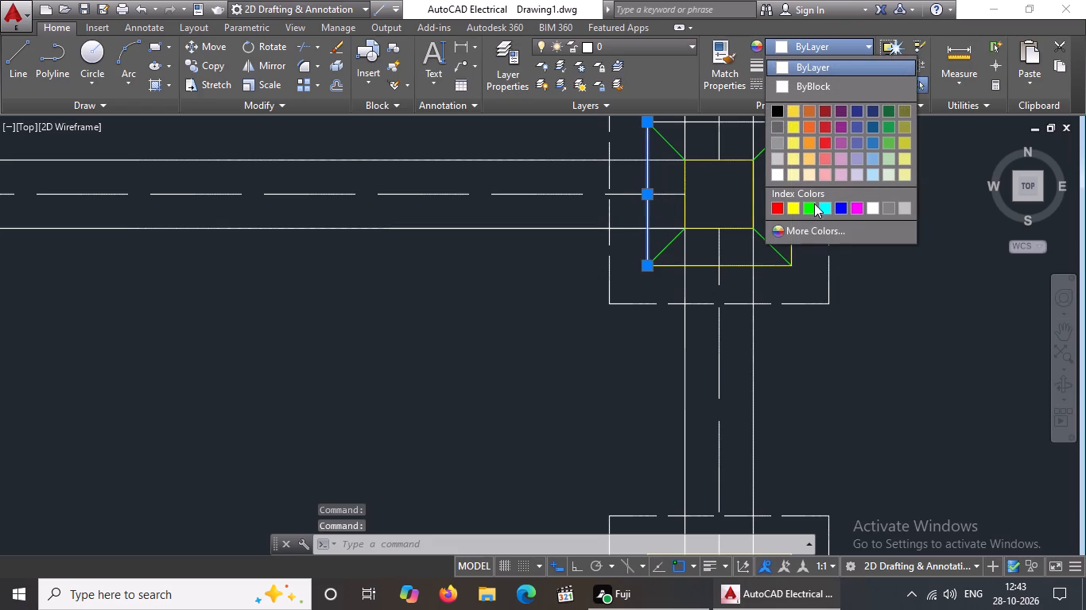
{"action": "left_click", "coordinate": [793, 207]}
Colour the top side of the intermediate square of the third row's middle-column footing Yellow.
{"action": "scroll", "coordinate": [806, 285], "scroll_direction": "down", "scroll_amount": 4}
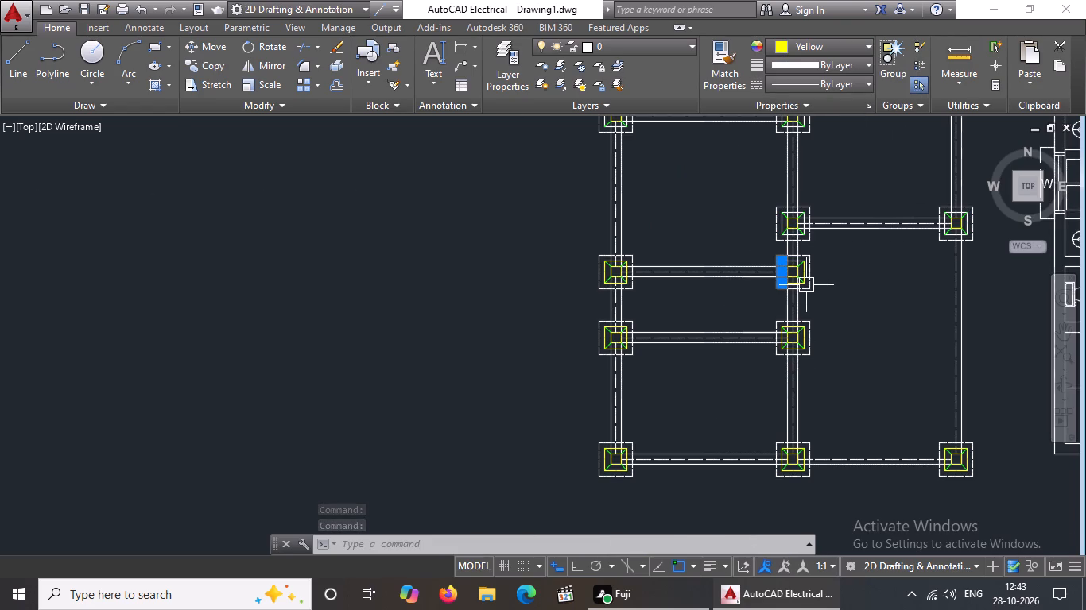
{"action": "scroll", "coordinate": [804, 270], "scroll_direction": "up", "scroll_amount": 4}
{"action": "scroll", "coordinate": [698, 219], "scroll_direction": "up", "scroll_amount": 1}
{"action": "left_click", "coordinate": [700, 215]}
{"action": "left_click", "coordinate": [777, 41]}
{"action": "scroll", "coordinate": [777, 41], "scroll_direction": "up", "scroll_amount": 1}
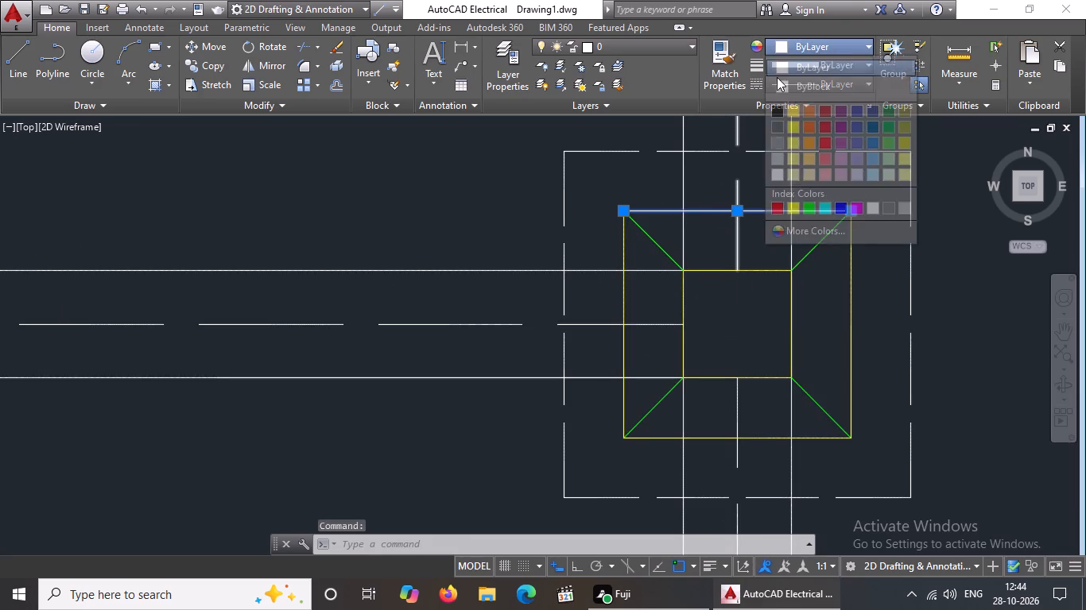
{"action": "left_click", "coordinate": [793, 202]}
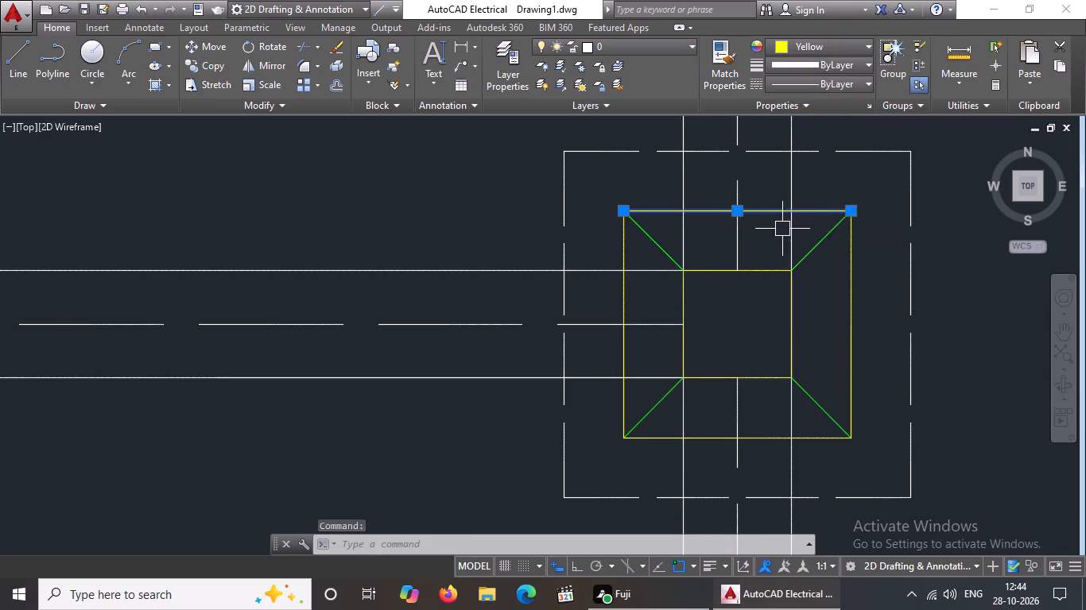
{"action": "scroll", "coordinate": [717, 250], "scroll_direction": "down", "scroll_amount": 4}
{"action": "key", "text": "Escape"}
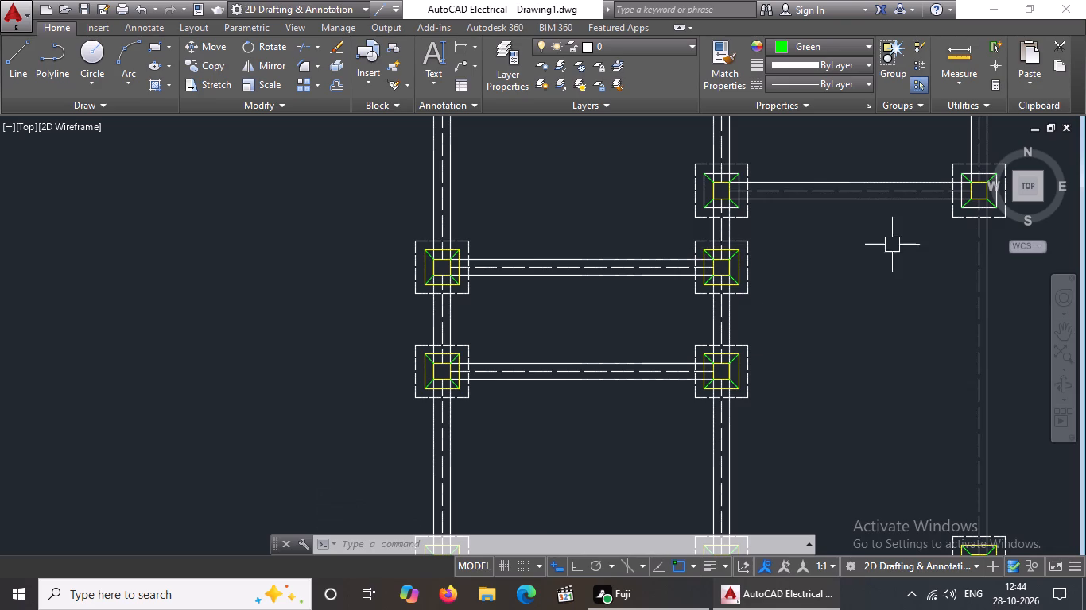
Colour the left and top sides of the intermediate square of the fourth row's middle-column footing Yellow.
{"action": "scroll", "coordinate": [744, 187], "scroll_direction": "up", "scroll_amount": 2}
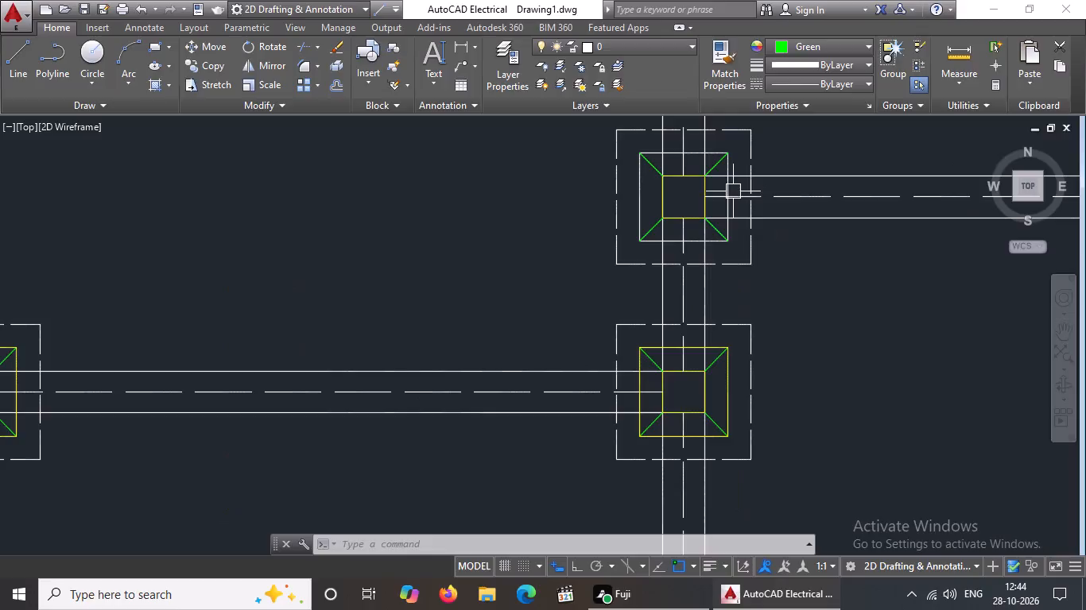
{"action": "left_click", "coordinate": [640, 193]}
{"action": "left_click", "coordinate": [803, 37]}
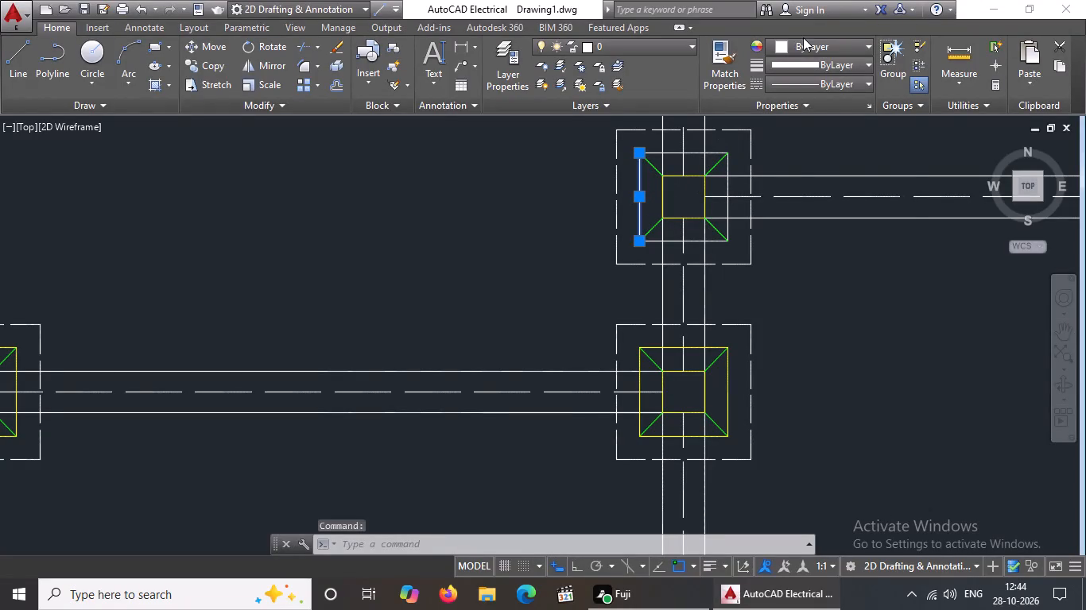
{"action": "left_click", "coordinate": [800, 47]}
{"action": "left_click", "coordinate": [794, 203]}
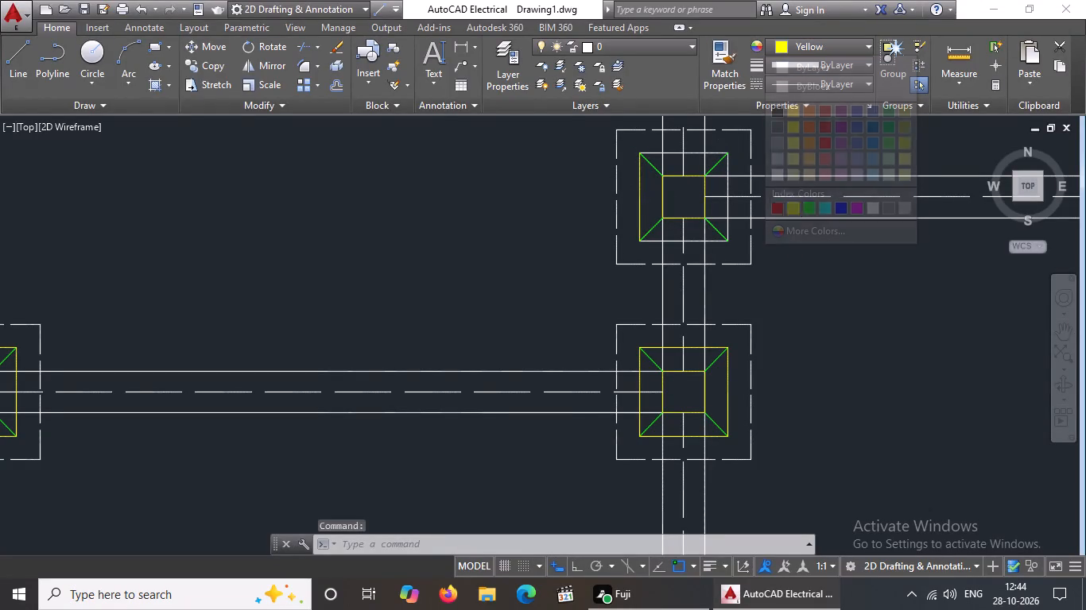
{"action": "key", "text": "Escape"}
{"action": "scroll", "coordinate": [683, 165], "scroll_direction": "up", "scroll_amount": 2}
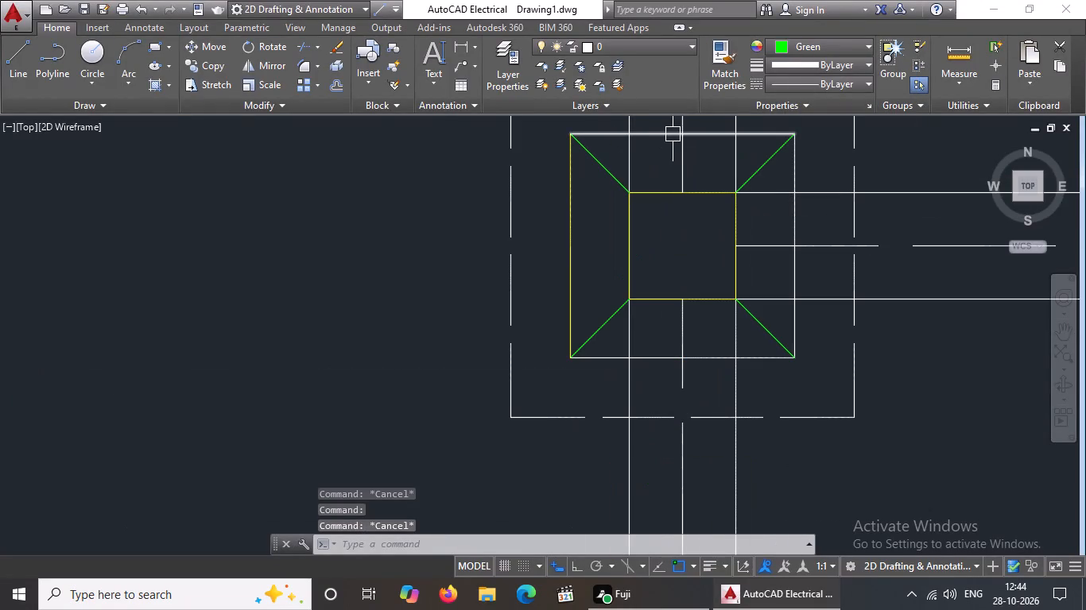
{"action": "left_click", "coordinate": [665, 134]}
{"action": "left_click_drag", "start_coordinate": [813, 41], "coordinate": [813, 48]}
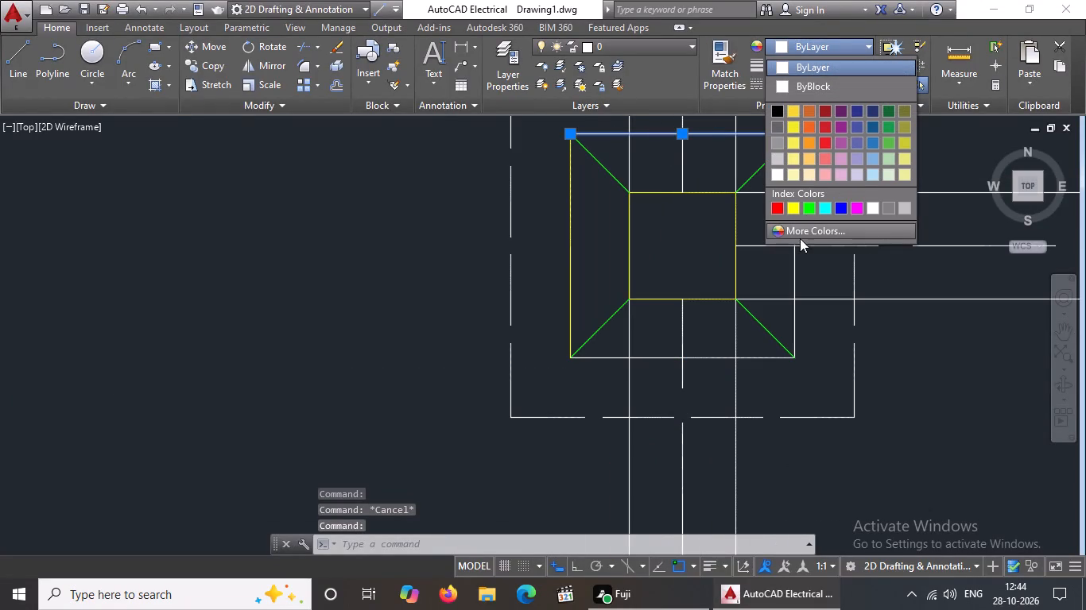
{"action": "left_click", "coordinate": [793, 206]}
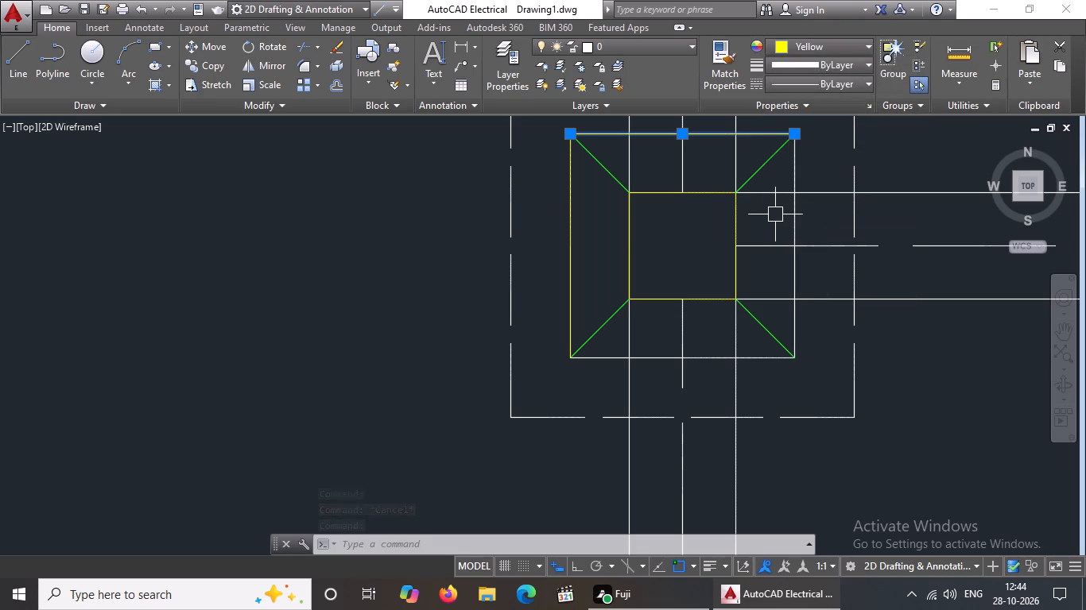
{"action": "key", "text": "Escape"}
Colour the right and bottom sides of the intermediate square of the fourth row's middle-column footing Yellow.
{"action": "left_click", "coordinate": [793, 165]}
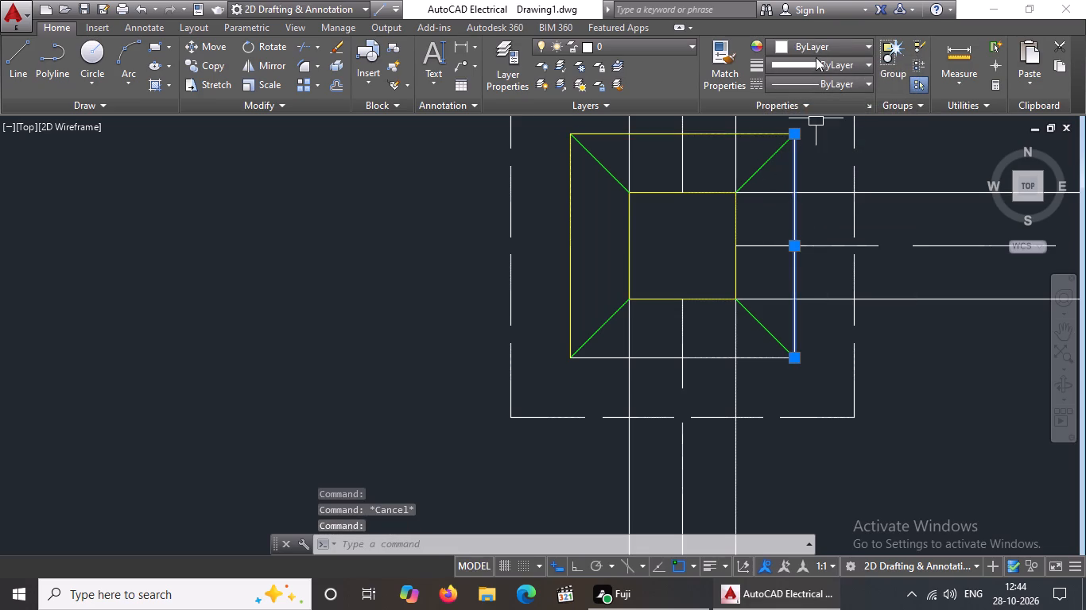
{"action": "left_click", "coordinate": [816, 44]}
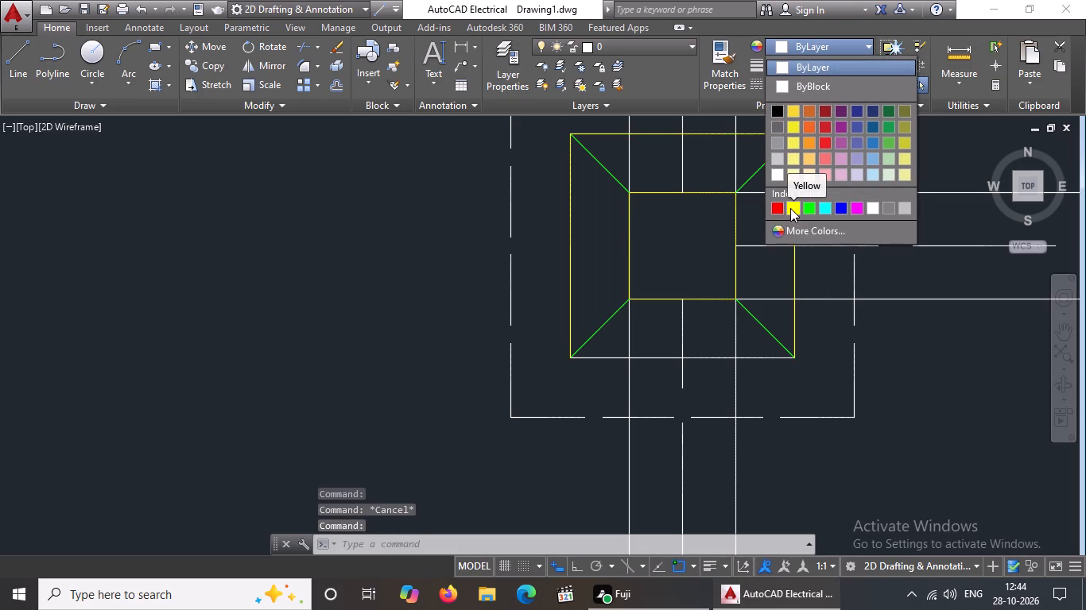
{"action": "left_click", "coordinate": [790, 208]}
{"action": "key", "text": "Escape"}
{"action": "left_click", "coordinate": [701, 360]}
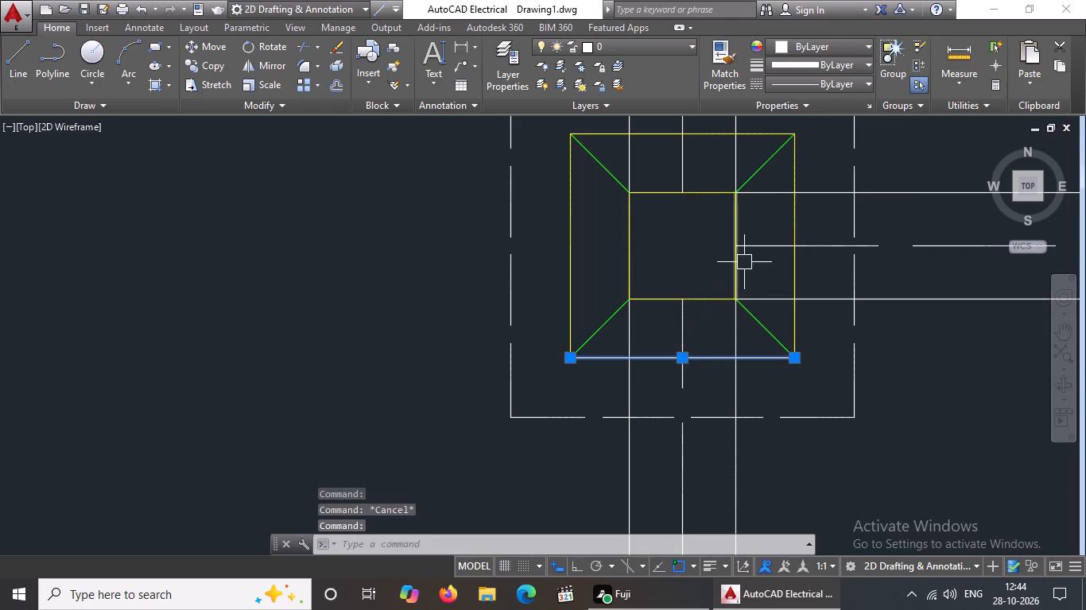
{"action": "left_click", "coordinate": [812, 47]}
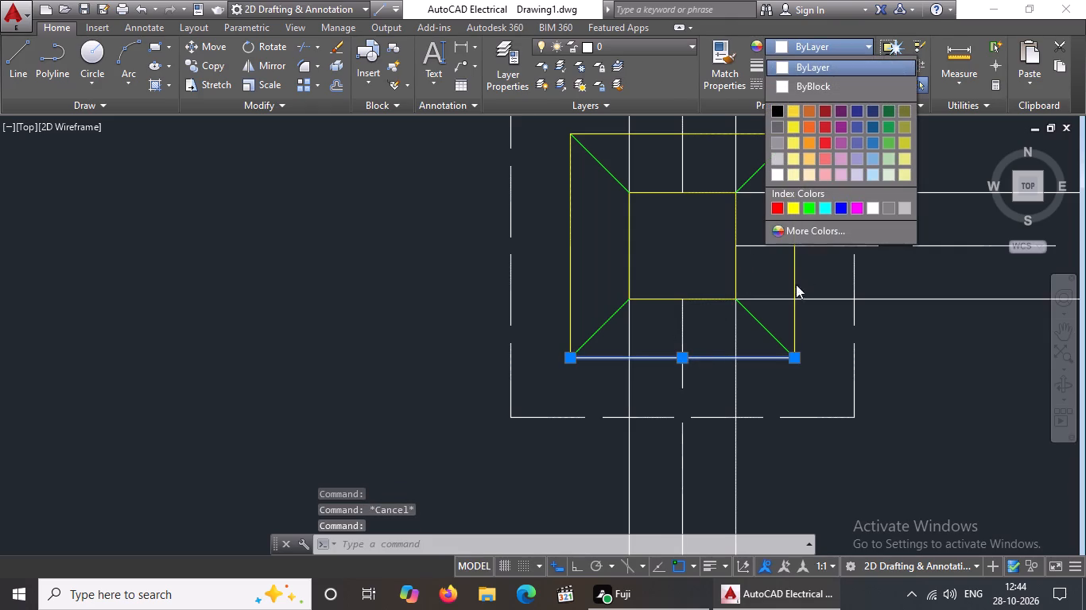
{"action": "left_click", "coordinate": [793, 206]}
{"action": "key", "text": "Escape"}
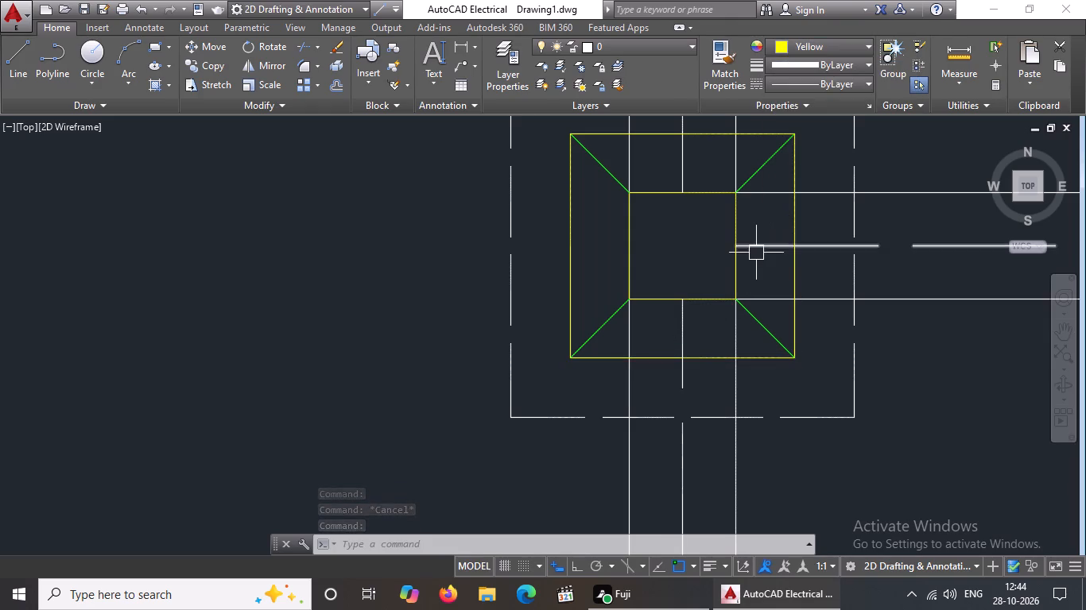
Colour the top and right sides of the intermediate square of the fourth row's right-column footing Yellow.
{"action": "scroll", "coordinate": [753, 268], "scroll_direction": "down", "scroll_amount": 9}
{"action": "scroll", "coordinate": [764, 357], "scroll_direction": "up", "scroll_amount": 3}
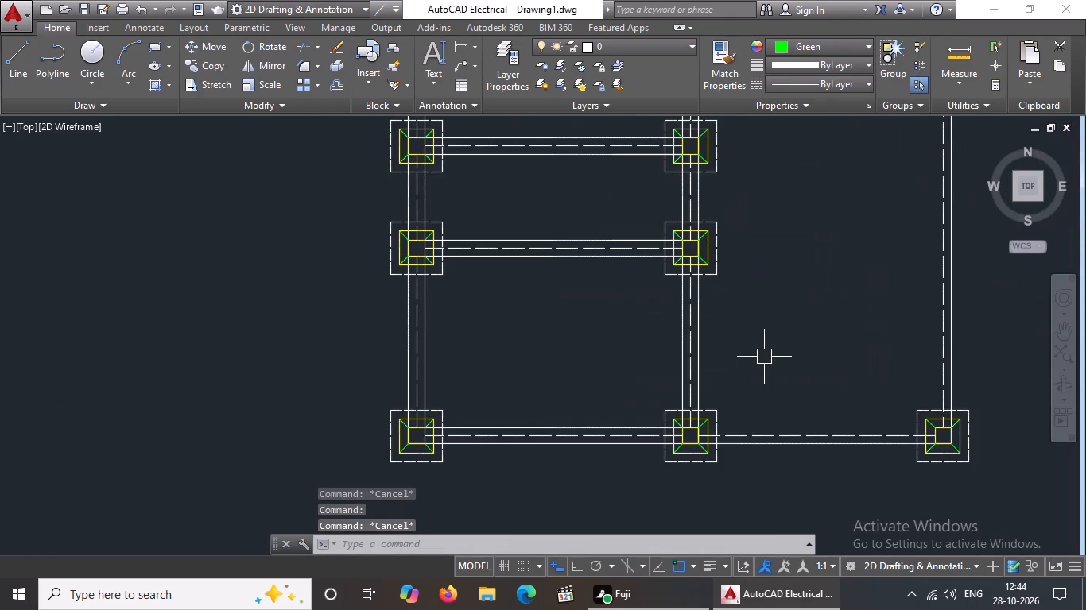
{"action": "scroll", "coordinate": [762, 366], "scroll_direction": "down", "scroll_amount": 4}
{"action": "scroll", "coordinate": [828, 326], "scroll_direction": "up", "scroll_amount": 3}
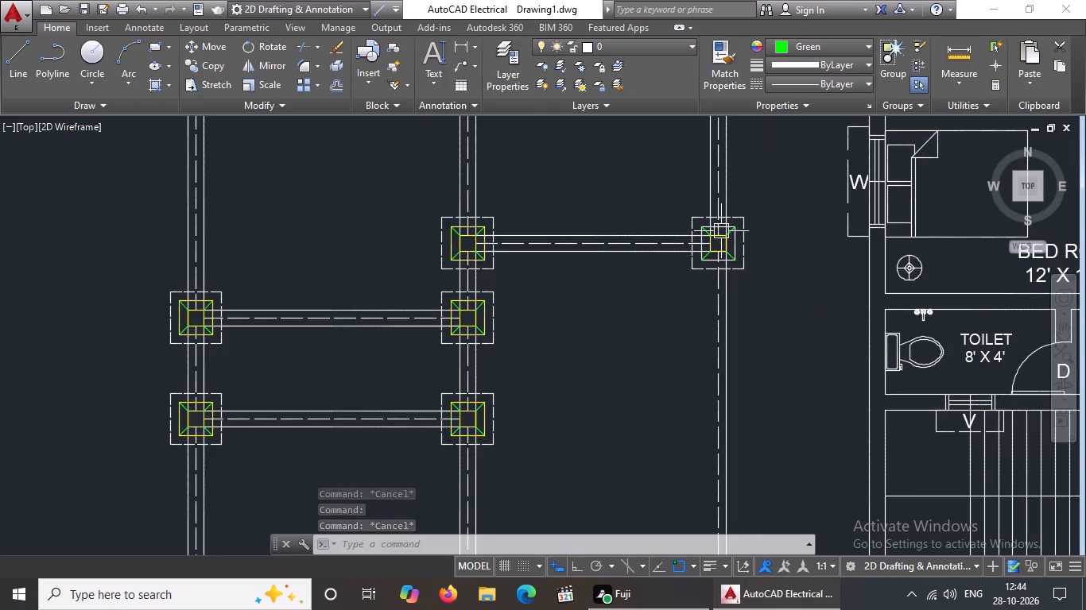
{"action": "scroll", "coordinate": [717, 226], "scroll_direction": "up", "scroll_amount": 5}
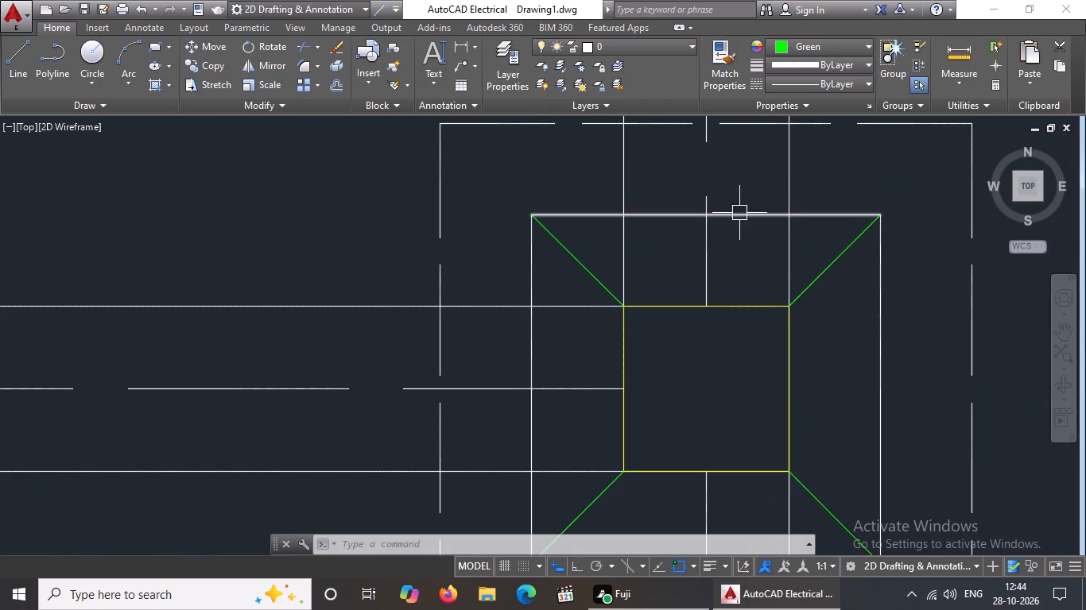
{"action": "left_click", "coordinate": [739, 213]}
{"action": "left_click", "coordinate": [805, 42]}
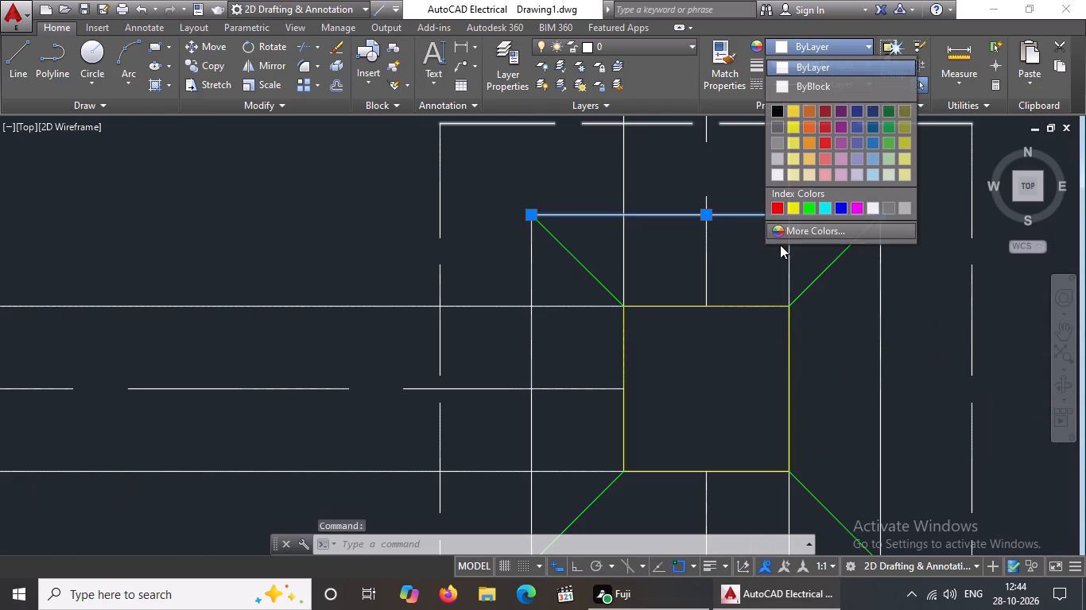
{"action": "left_click", "coordinate": [794, 207]}
{"action": "key", "text": "Escape"}
{"action": "left_click_drag", "start_coordinate": [878, 299], "coordinate": [880, 282]}
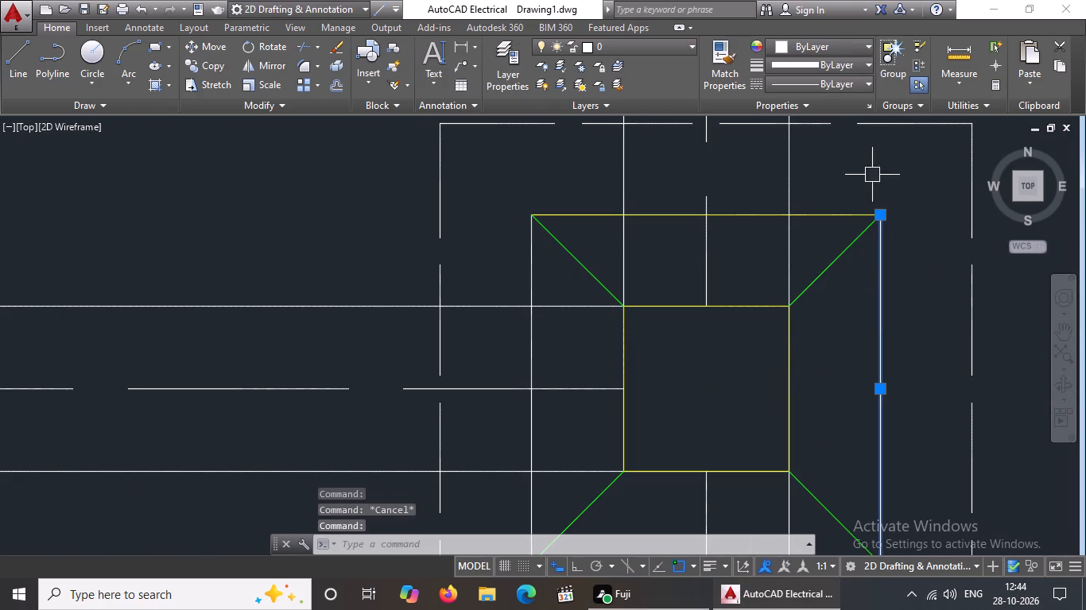
{"action": "left_click", "coordinate": [832, 48]}
{"action": "left_click", "coordinate": [792, 206]}
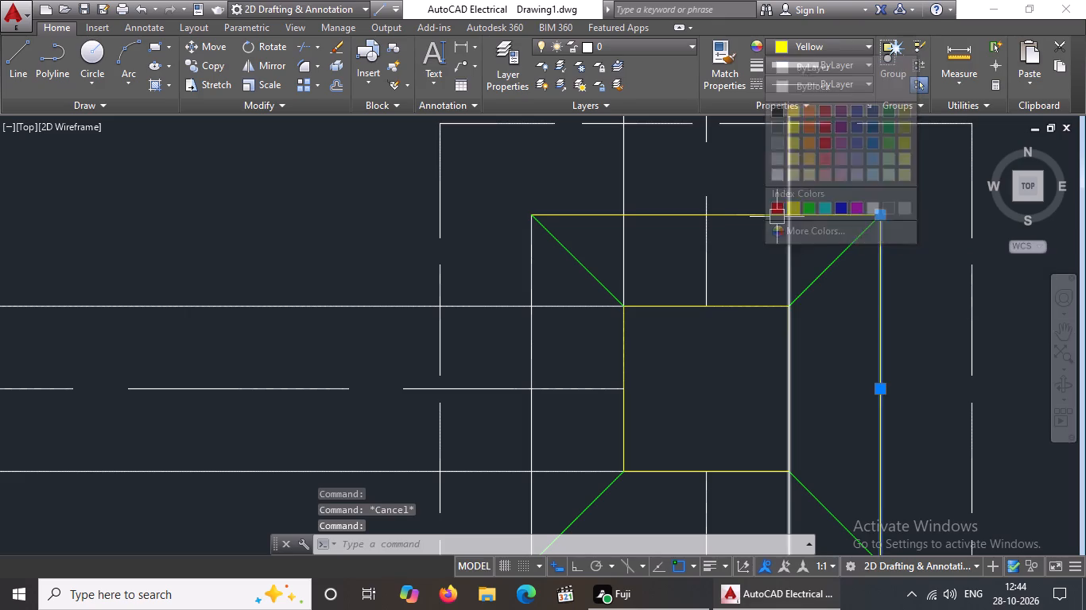
{"action": "key", "text": "Escape"}
Colour the left and bottom sides of the intermediate square of the fourth row's right-column footing Yellow.
{"action": "left_click", "coordinate": [534, 328]}
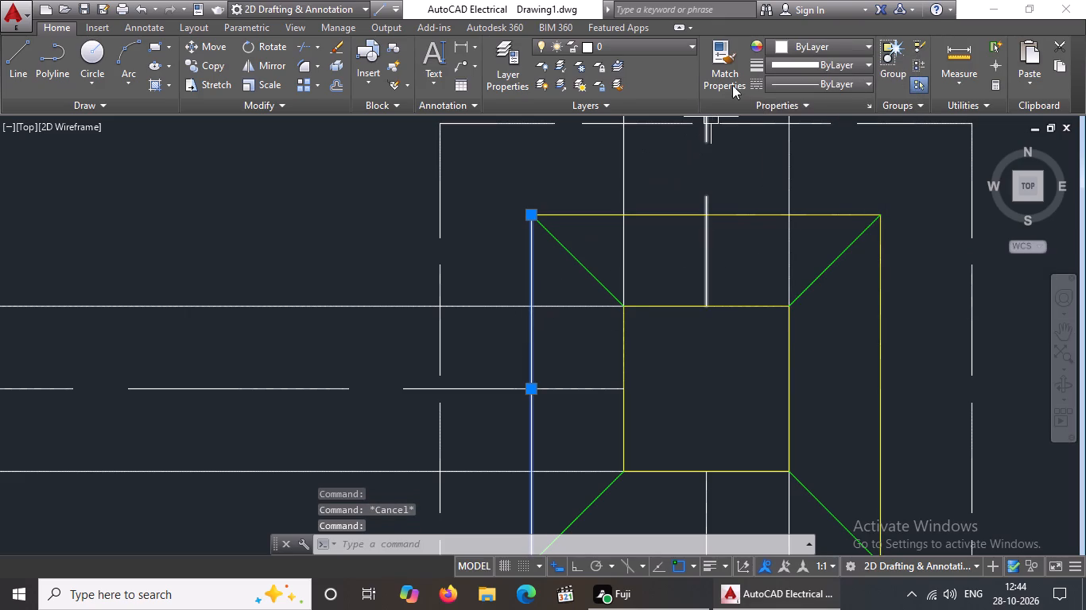
{"action": "left_click", "coordinate": [803, 41]}
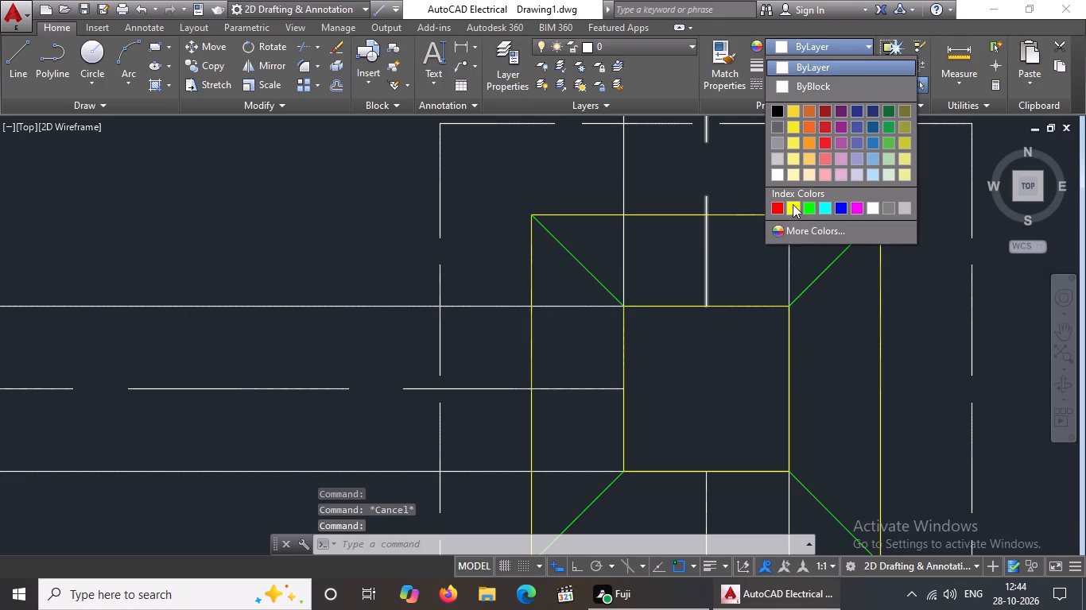
{"action": "left_click", "coordinate": [793, 204]}
{"action": "scroll", "coordinate": [792, 204], "scroll_direction": "down", "scroll_amount": 5}
{"action": "scroll", "coordinate": [772, 254], "scroll_direction": "up", "scroll_amount": 5}
{"action": "left_click", "coordinate": [751, 303]}
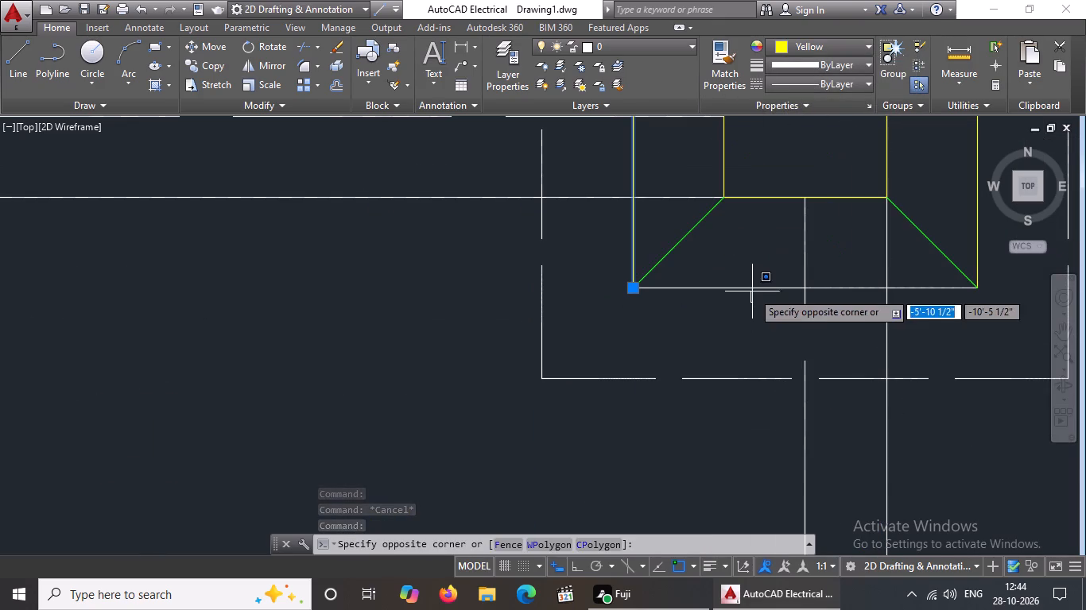
{"action": "left_click", "coordinate": [760, 276]}
{"action": "left_click", "coordinate": [756, 284]}
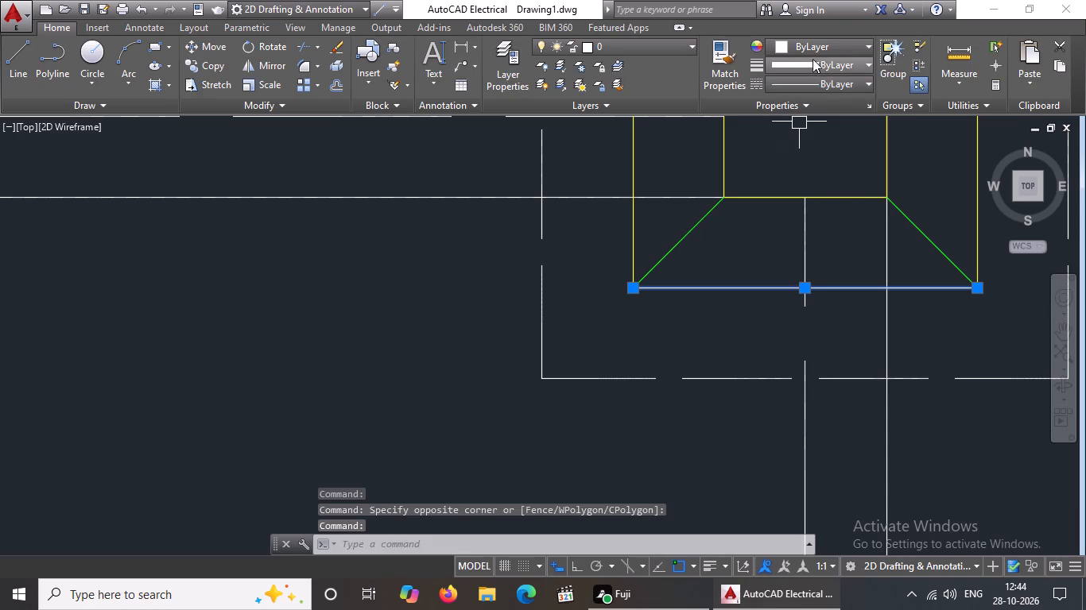
{"action": "left_click", "coordinate": [816, 45]}
{"action": "left_click", "coordinate": [795, 209]}
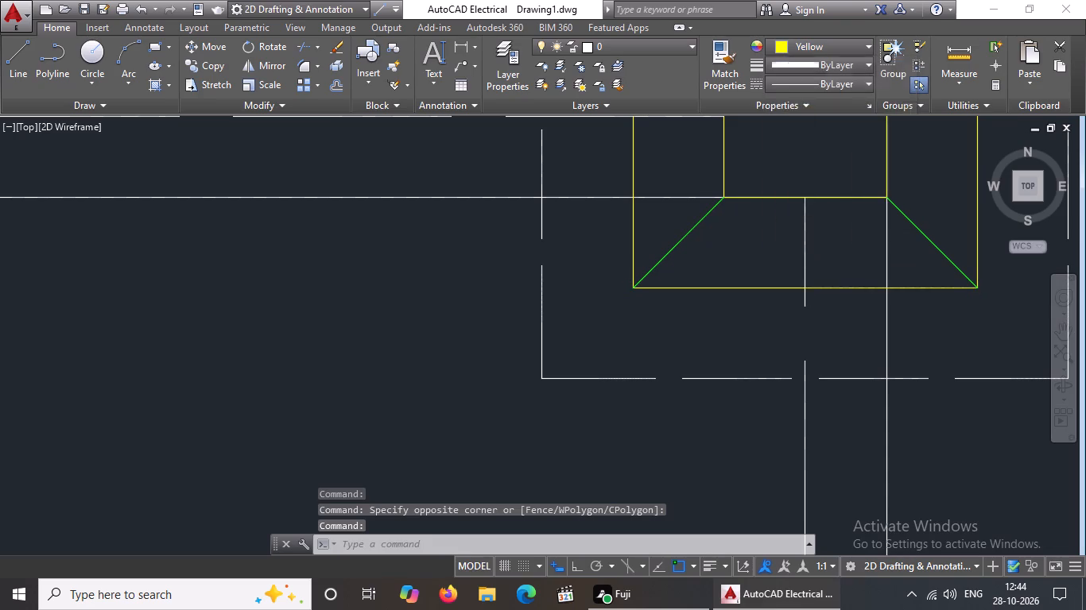
{"action": "key", "text": "Escape"}
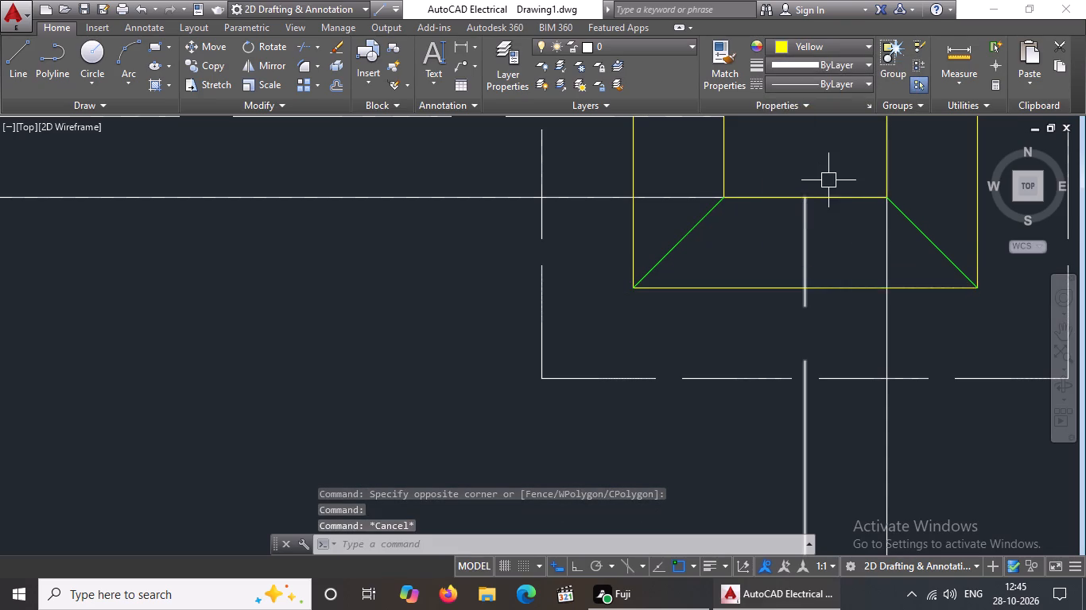
Colour the bottom and right sides of the intermediate square of the middle-column footing in the fifth row from the bottom Yellow.
{"action": "scroll", "coordinate": [822, 208], "scroll_direction": "down", "scroll_amount": 5}
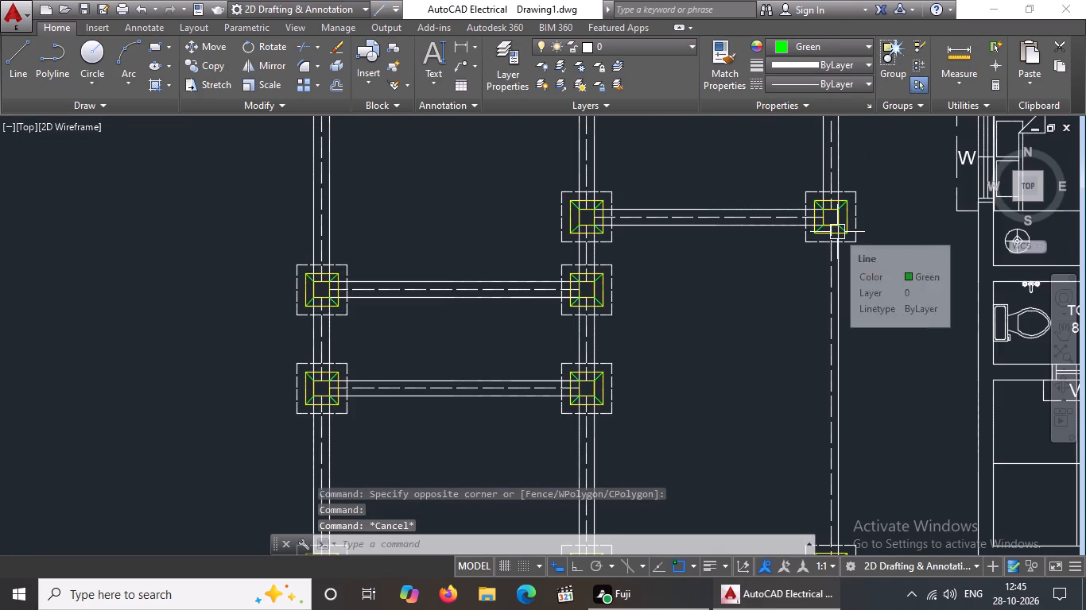
{"action": "scroll", "coordinate": [837, 231], "scroll_direction": "down", "scroll_amount": 1}
{"action": "middle_click_drag", "start_coordinate": [791, 200], "coordinate": [827, 419]}
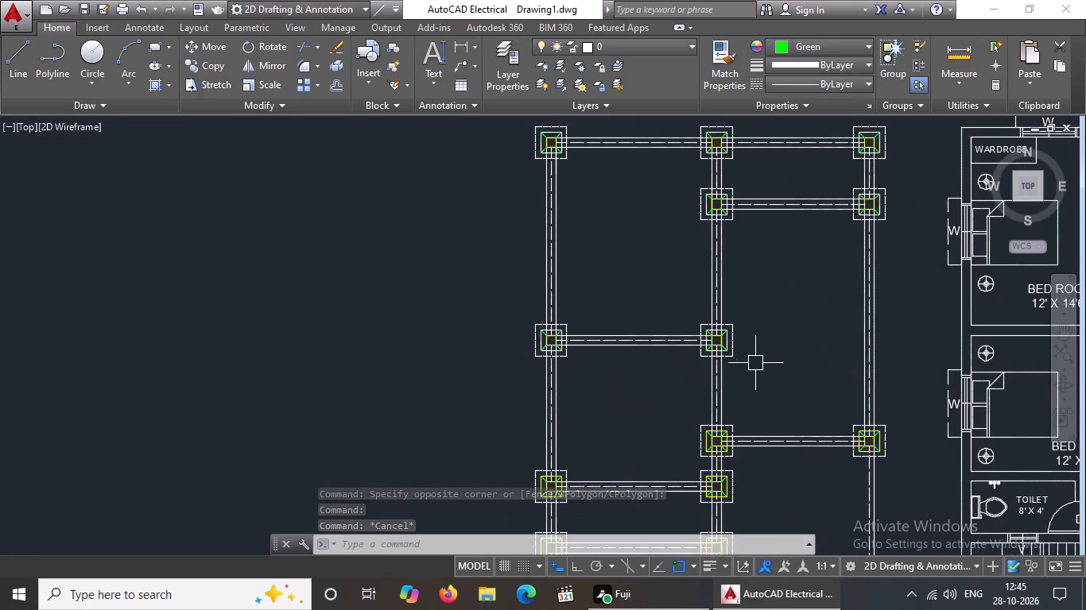
{"action": "scroll", "coordinate": [725, 364], "scroll_direction": "up", "scroll_amount": 3}
{"action": "scroll", "coordinate": [704, 289], "scroll_direction": "up", "scroll_amount": 2}
{"action": "left_click", "coordinate": [731, 346]}
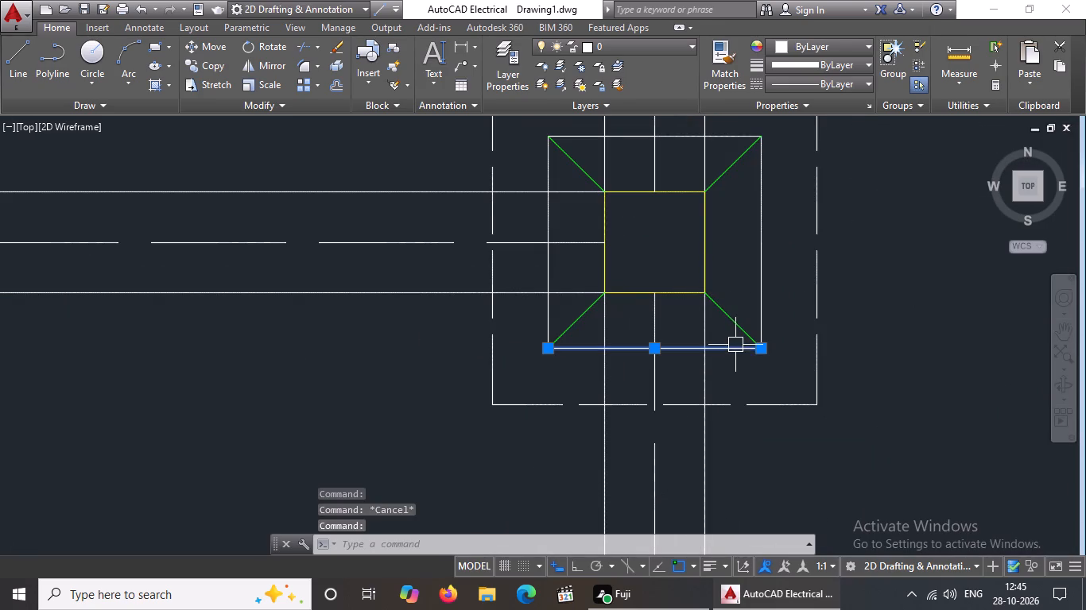
{"action": "left_click", "coordinate": [837, 47]}
{"action": "left_click", "coordinate": [792, 207]}
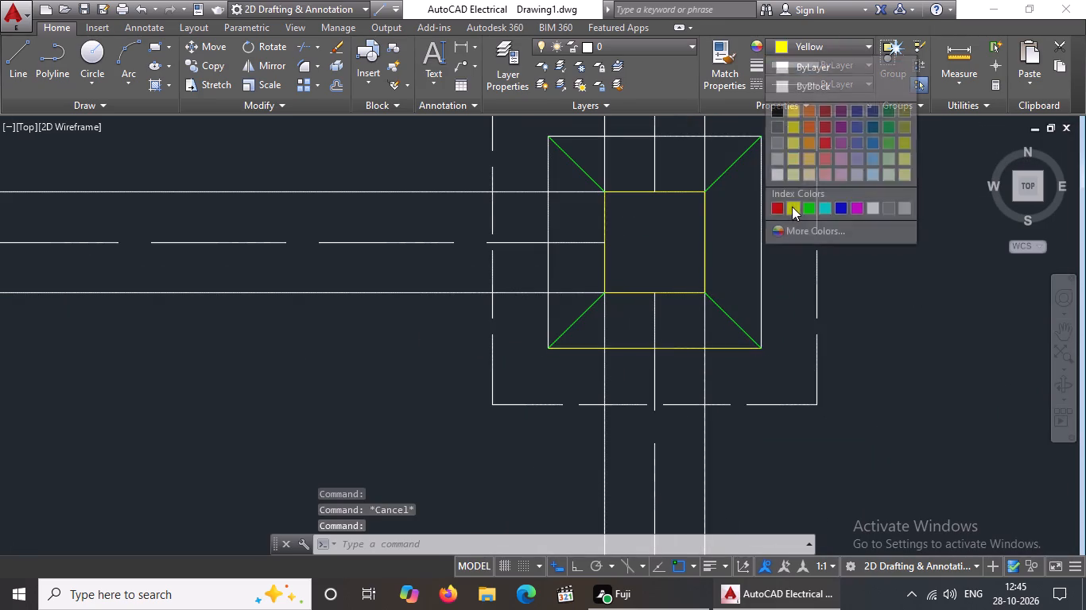
{"action": "key", "text": "Escape"}
{"action": "left_click", "coordinate": [762, 243]}
{"action": "left_click", "coordinate": [826, 50]}
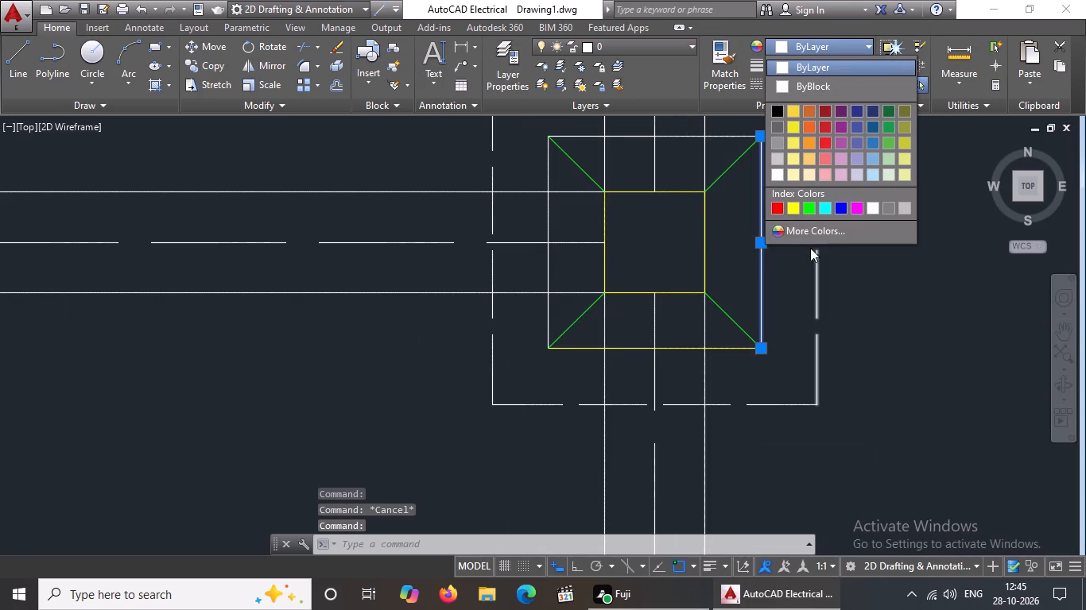
{"action": "left_click", "coordinate": [790, 207]}
{"action": "key", "text": "Escape"}
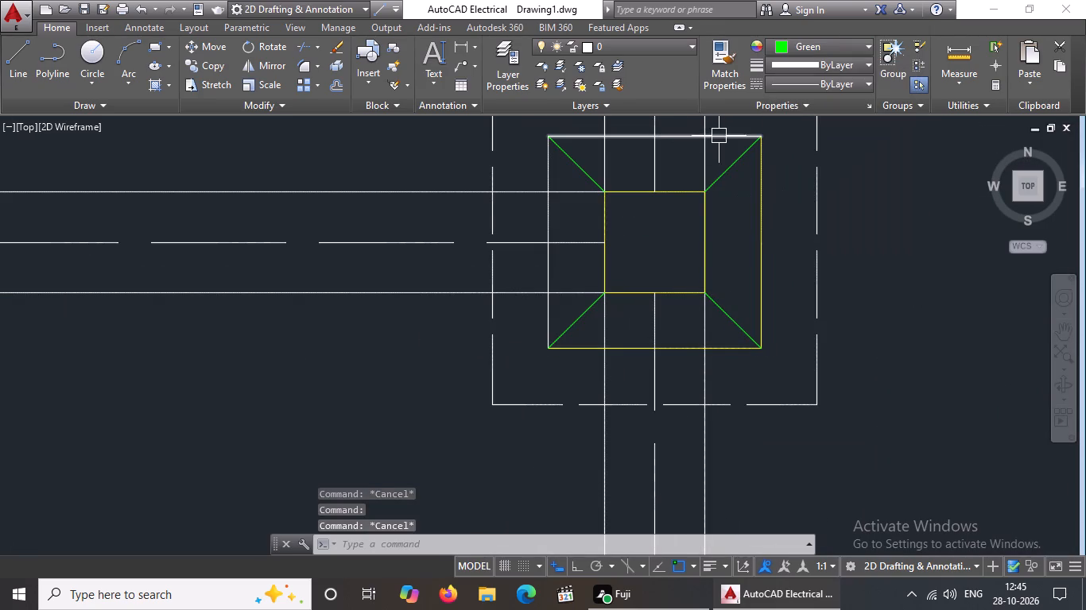
Colour the top and left sides of the intermediate square of the fifth row's middle-column footing Yellow.
{"action": "left_click", "coordinate": [721, 137]}
{"action": "left_click", "coordinate": [795, 46]}
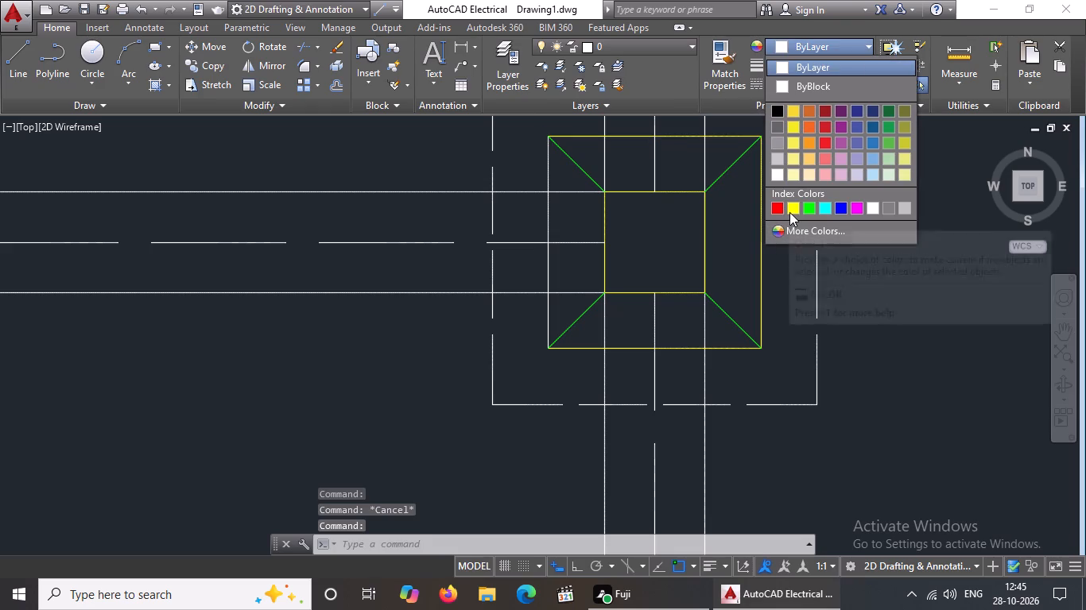
{"action": "left_click", "coordinate": [793, 205]}
{"action": "key", "text": "Escape"}
{"action": "left_click", "coordinate": [553, 259]}
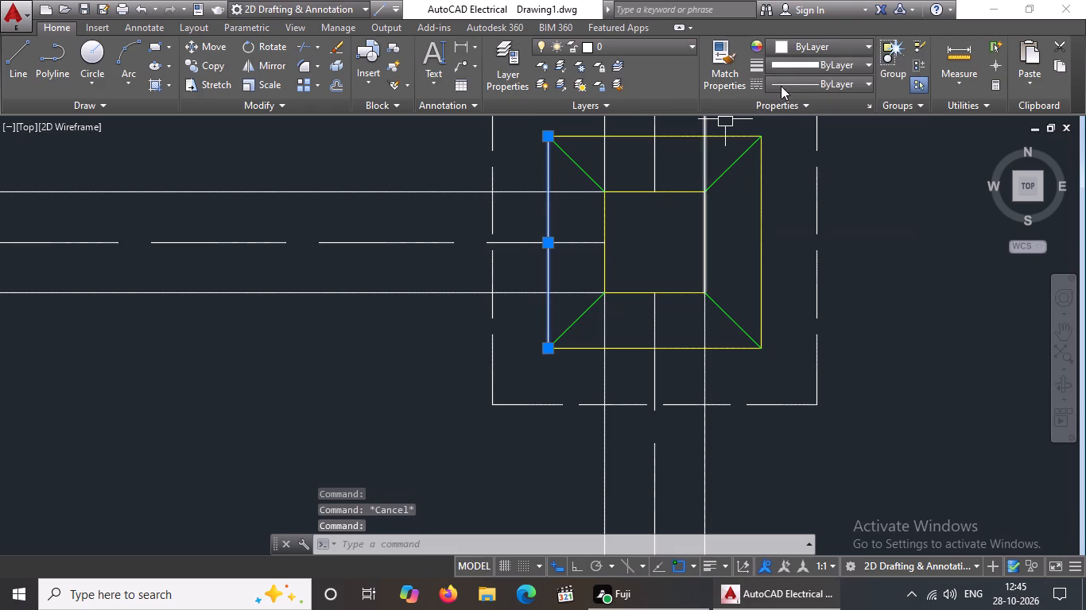
Colour the selected left side of the intermediate square of the fifth row's middle-column footing Yellow.
{"action": "left_click", "coordinate": [805, 49]}
{"action": "left_click", "coordinate": [790, 203]}
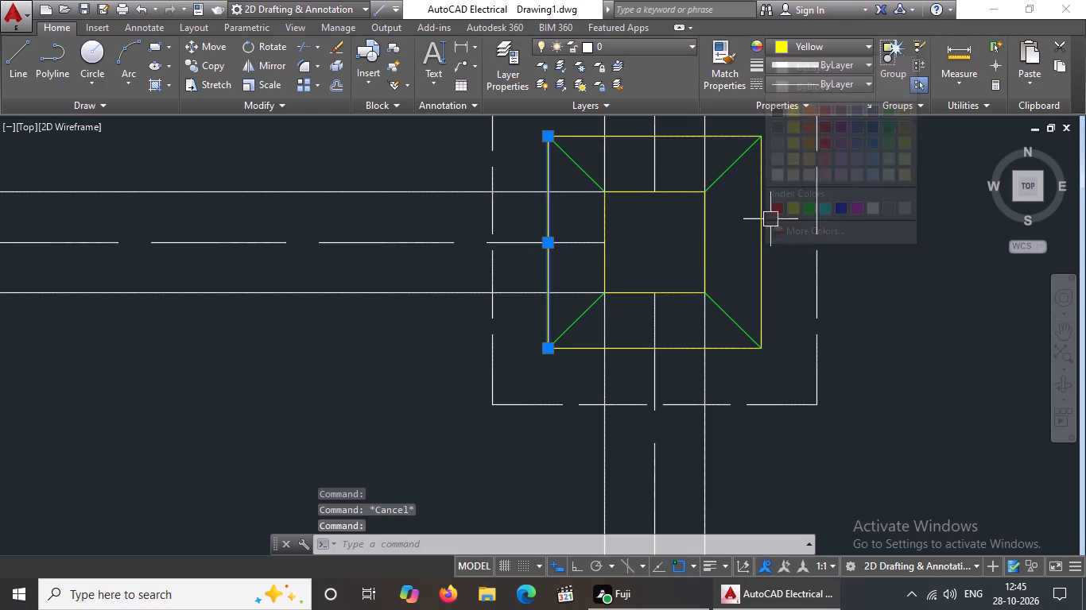
Colour the left and top sides of the intermediate square of the fifth row's left-column footing Yellow.
{"action": "scroll", "coordinate": [647, 245], "scroll_direction": "down", "scroll_amount": 4}
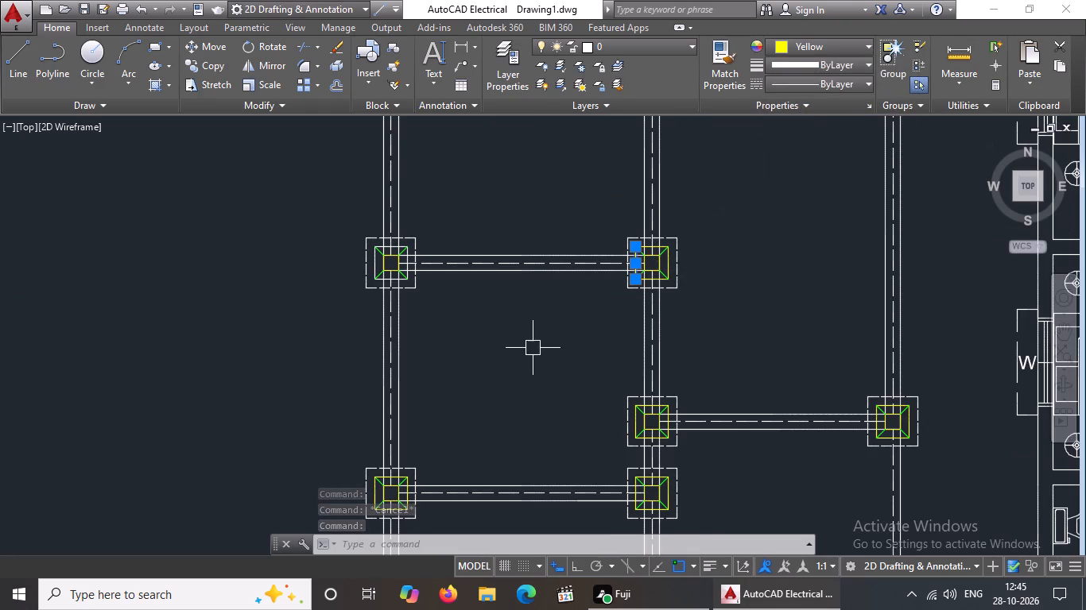
{"action": "scroll", "coordinate": [357, 249], "scroll_direction": "up", "scroll_amount": 3}
{"action": "scroll", "coordinate": [489, 281], "scroll_direction": "up", "scroll_amount": 2}
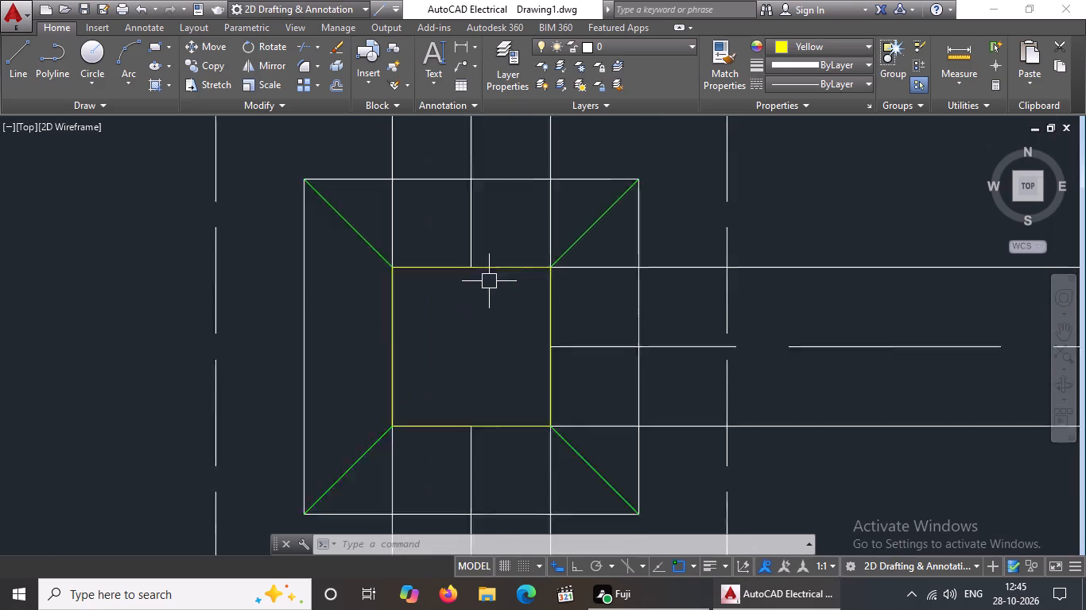
{"action": "scroll", "coordinate": [489, 281], "scroll_direction": "up", "scroll_amount": 1}
{"action": "left_click", "coordinate": [197, 319]}
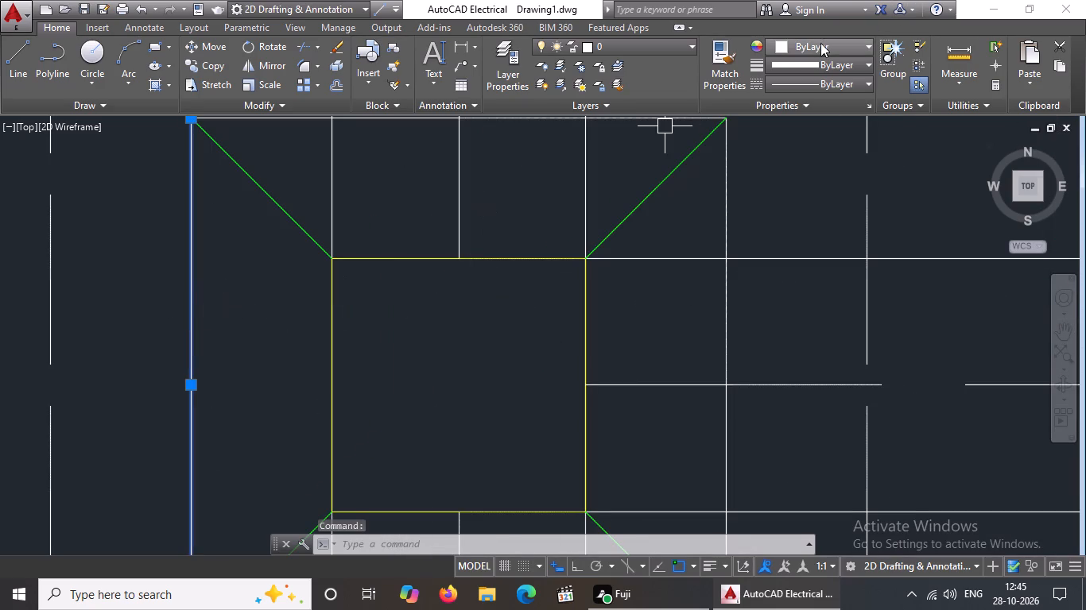
{"action": "left_click", "coordinate": [820, 43]}
{"action": "left_click", "coordinate": [790, 207]}
{"action": "key", "text": "Escape"}
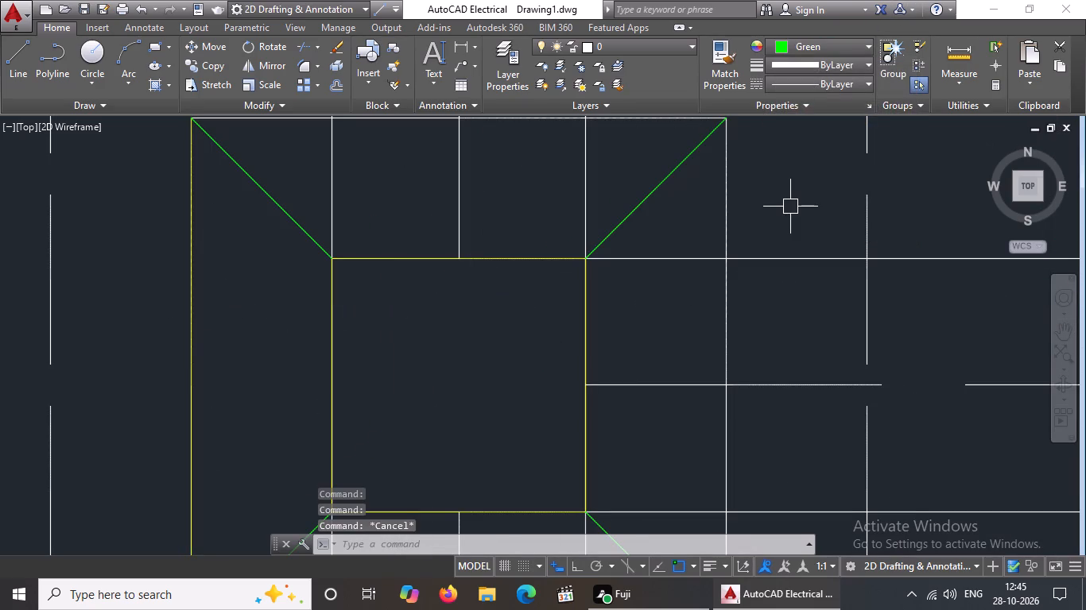
{"action": "scroll", "coordinate": [789, 207], "scroll_direction": "down", "scroll_amount": 5}
{"action": "scroll", "coordinate": [774, 207], "scroll_direction": "up", "scroll_amount": 3}
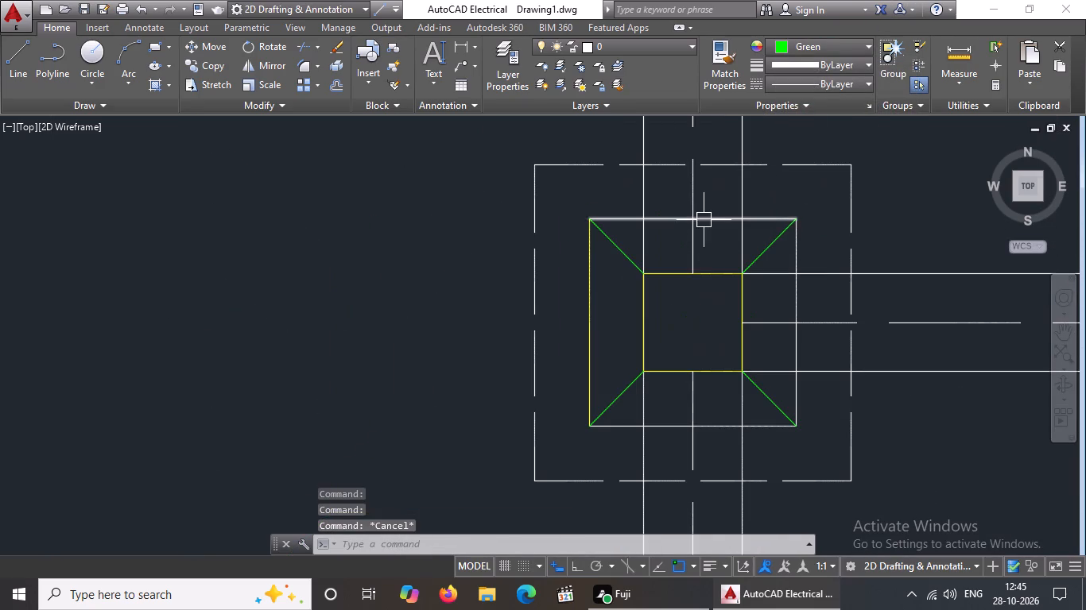
{"action": "left_click", "coordinate": [705, 219]}
{"action": "left_click", "coordinate": [837, 44]}
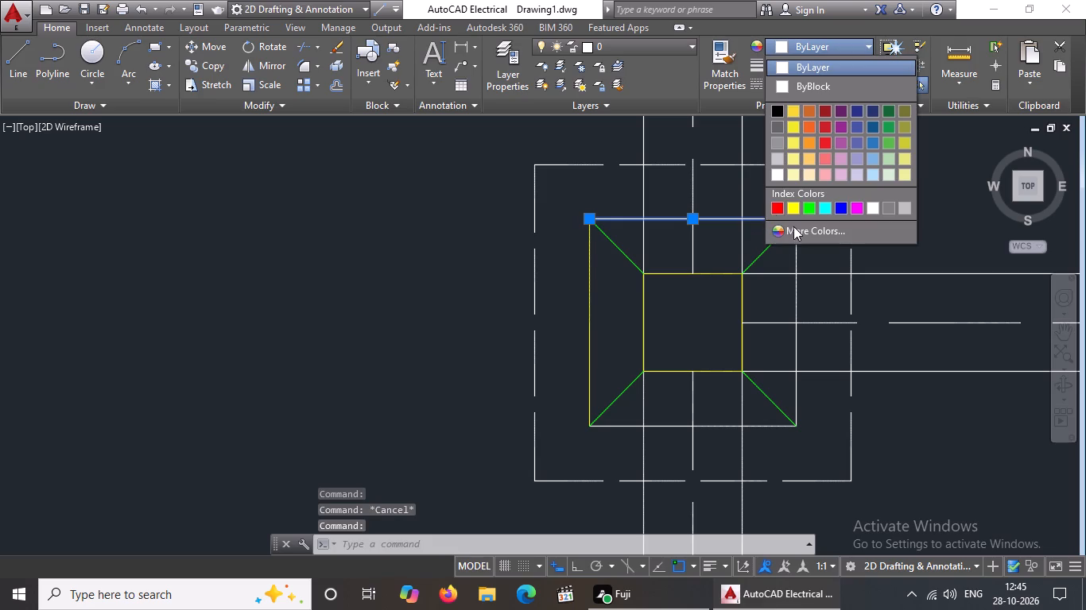
{"action": "left_click", "coordinate": [793, 201]}
{"action": "key", "text": "Escape"}
Colour the right and bottom sides of the intermediate square of the fifth row's left-column footing Yellow.
{"action": "left_click", "coordinate": [795, 248]}
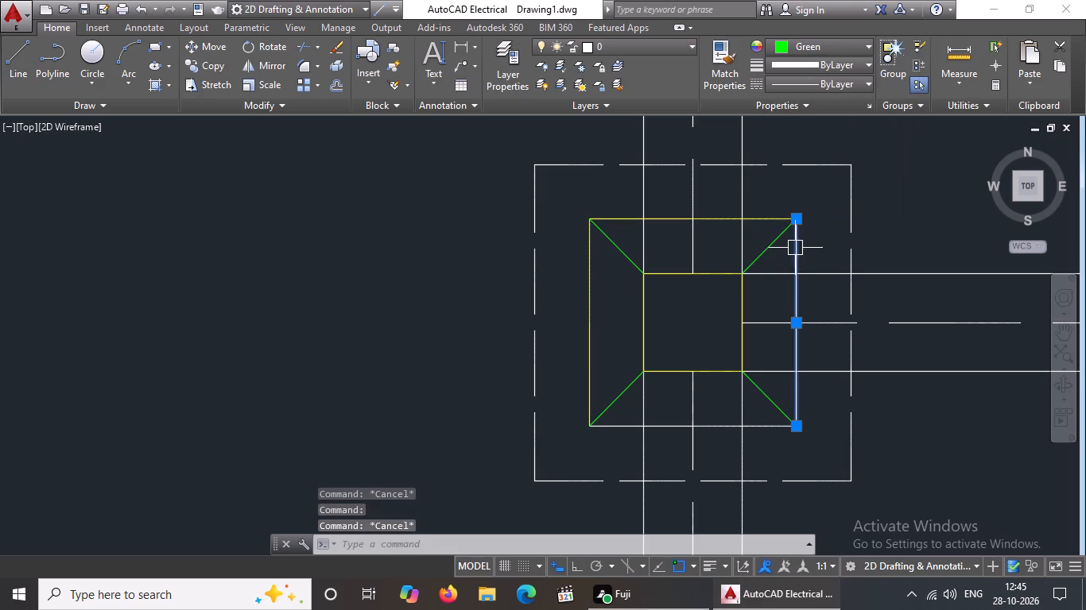
{"action": "left_click", "coordinate": [819, 45]}
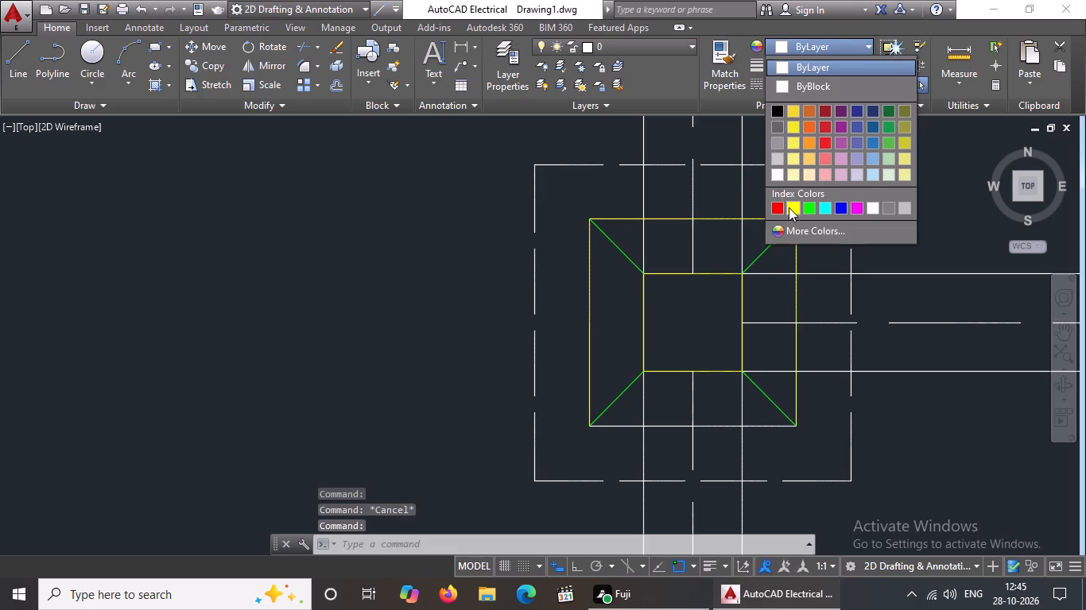
{"action": "left_click", "coordinate": [794, 202]}
{"action": "key", "text": "Escape"}
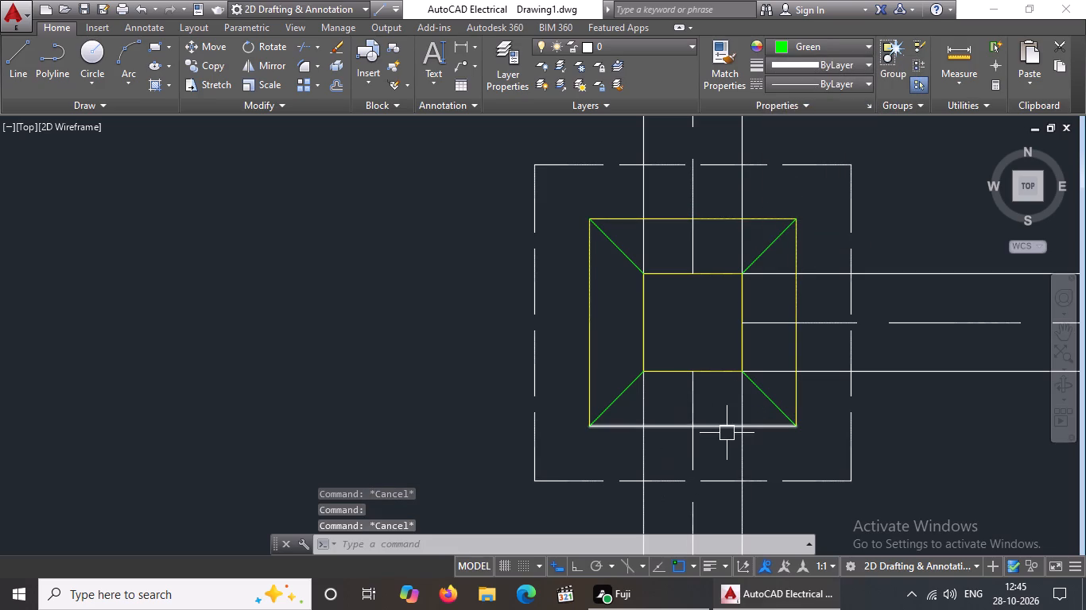
{"action": "left_click", "coordinate": [726, 432]}
{"action": "left_click", "coordinate": [831, 45]}
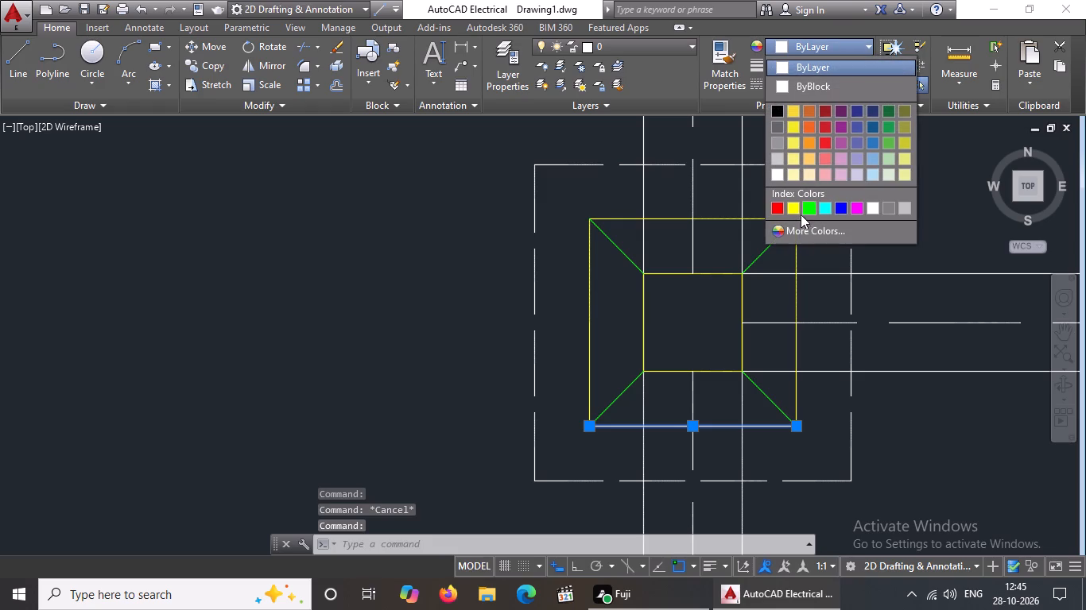
{"action": "left_click", "coordinate": [793, 202]}
{"action": "key", "text": "Escape"}
Colour the top and right sides of the intermediate square of the middle-column footing in the sixth row from the bottom Yellow.
{"action": "scroll", "coordinate": [769, 216], "scroll_direction": "down", "scroll_amount": 3}
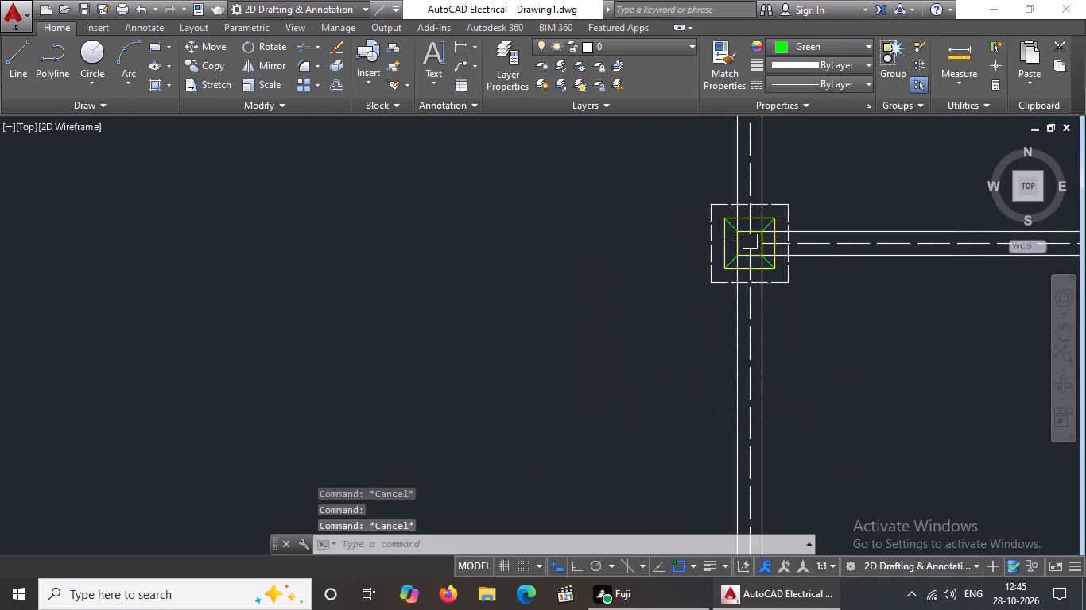
{"action": "scroll", "coordinate": [750, 241], "scroll_direction": "down", "scroll_amount": 4}
{"action": "scroll", "coordinate": [808, 209], "scroll_direction": "up", "scroll_amount": 4}
{"action": "scroll", "coordinate": [807, 216], "scroll_direction": "down", "scroll_amount": 3}
{"action": "scroll", "coordinate": [841, 161], "scroll_direction": "up", "scroll_amount": 2}
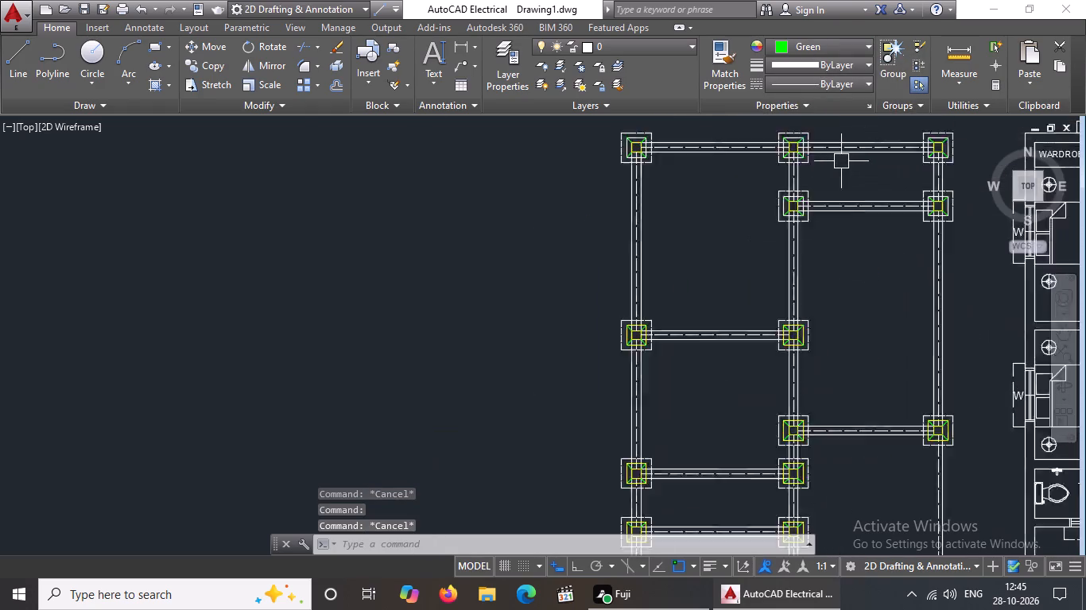
{"action": "scroll", "coordinate": [841, 161], "scroll_direction": "up", "scroll_amount": 1}
{"action": "scroll", "coordinate": [712, 259], "scroll_direction": "up", "scroll_amount": 3}
{"action": "left_click", "coordinate": [700, 227]}
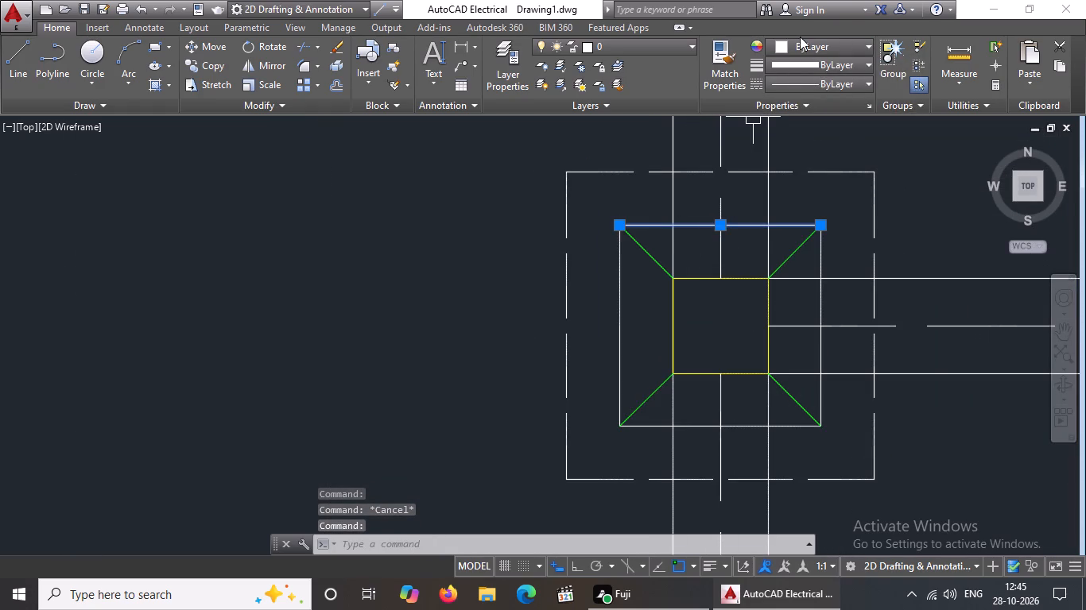
{"action": "left_click", "coordinate": [800, 46]}
{"action": "left_click", "coordinate": [808, 208]}
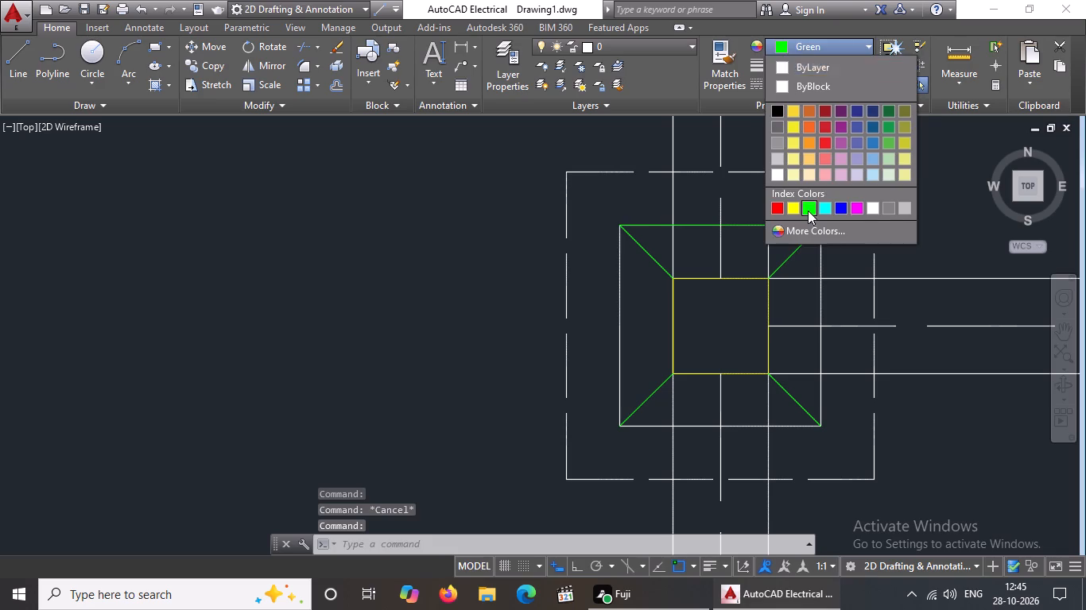
{"action": "left_click", "coordinate": [838, 42]}
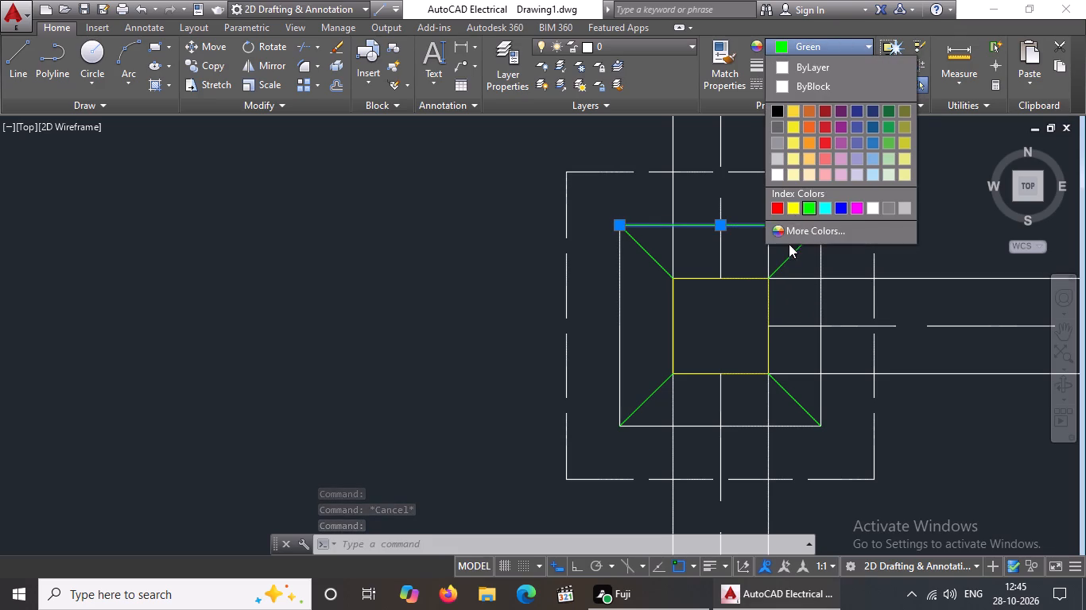
{"action": "left_click", "coordinate": [793, 207]}
{"action": "key", "text": "Escape"}
{"action": "left_click", "coordinate": [819, 253]}
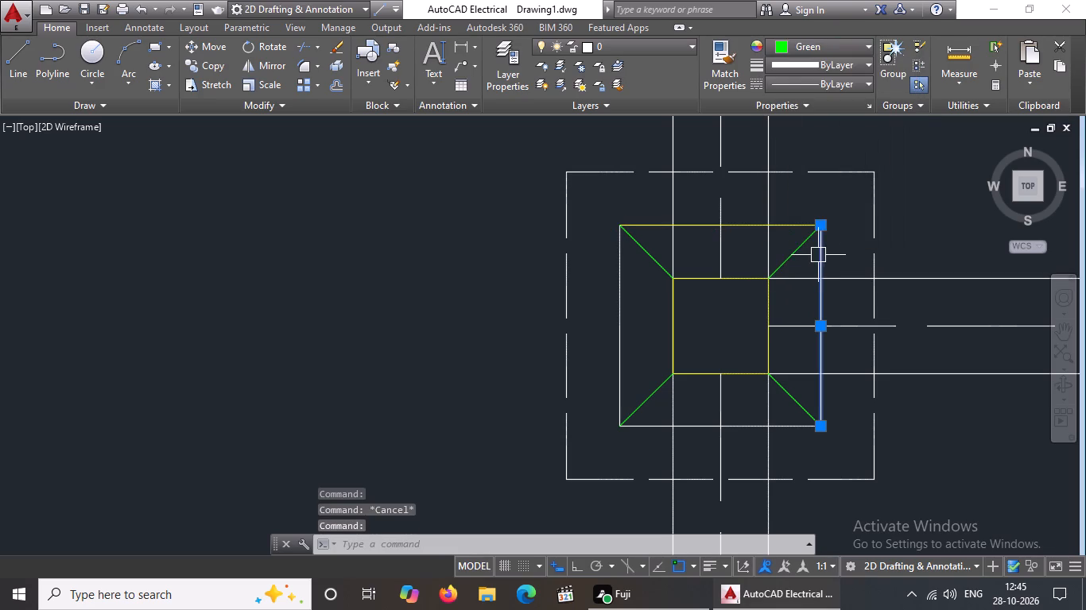
{"action": "left_click", "coordinate": [809, 54]}
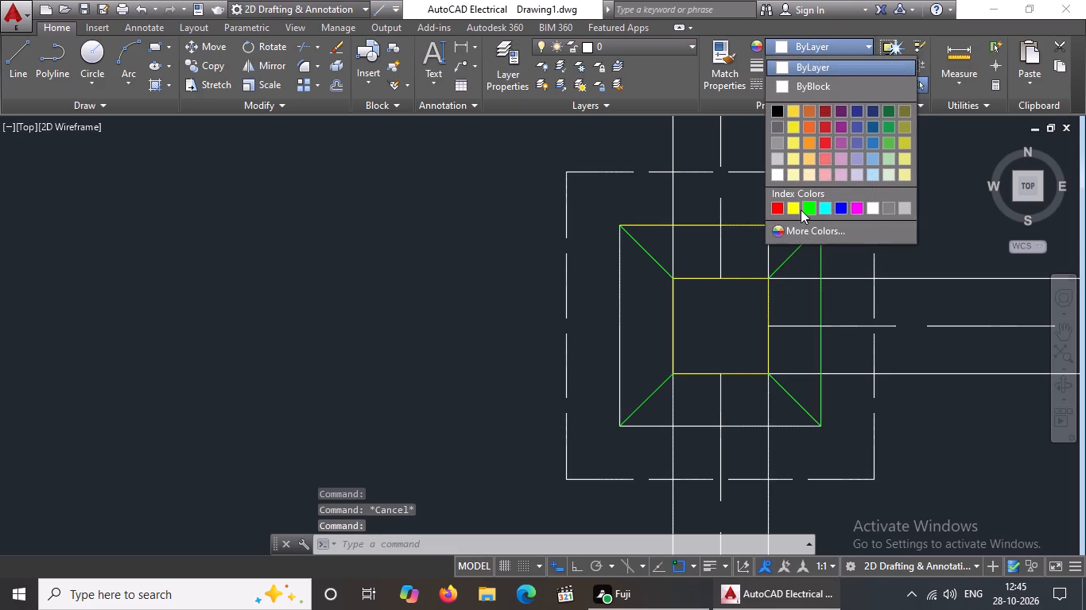
{"action": "left_click", "coordinate": [793, 203]}
{"action": "key", "text": "Escape"}
Colour the bottom and left sides of the intermediate square of the sixth row's middle-column footing Yellow.
{"action": "left_click", "coordinate": [738, 427]}
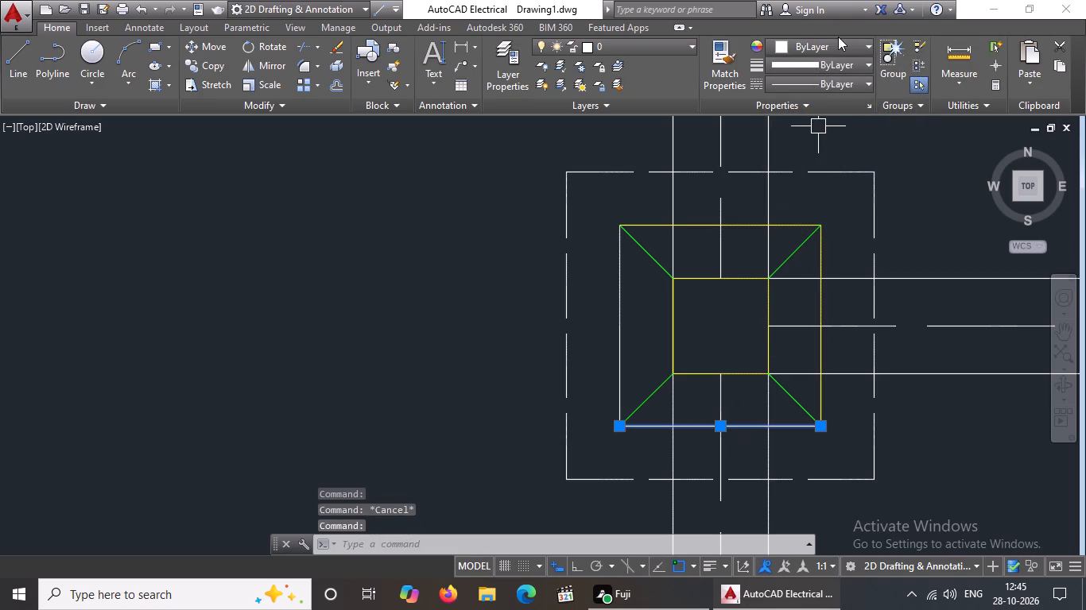
{"action": "left_click", "coordinate": [834, 48]}
{"action": "left_click", "coordinate": [794, 206]}
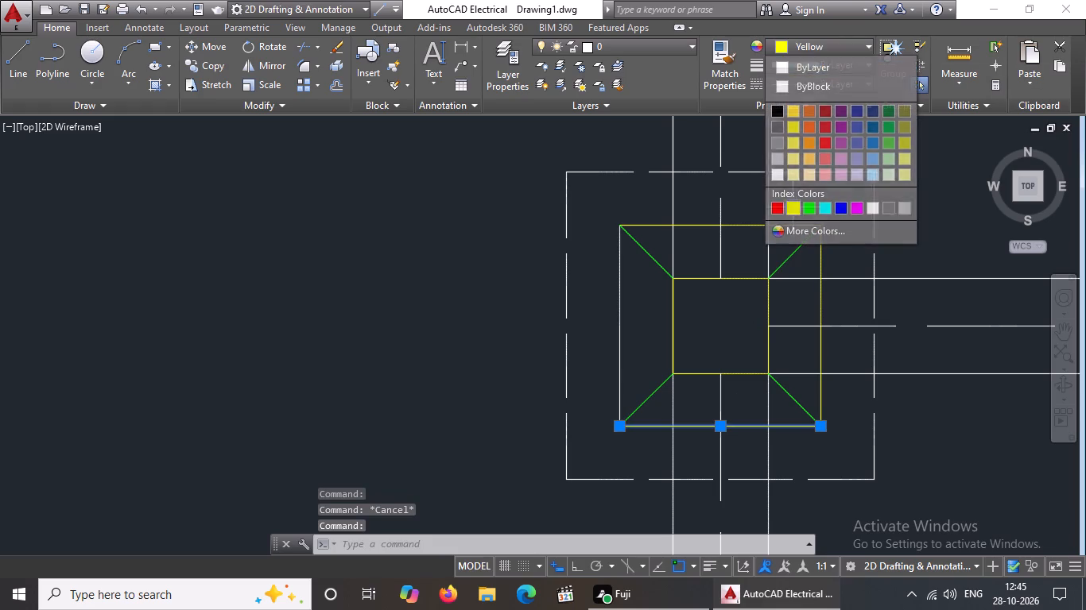
{"action": "key", "text": "Escape"}
{"action": "left_click", "coordinate": [623, 290]}
{"action": "left_click", "coordinate": [813, 40]}
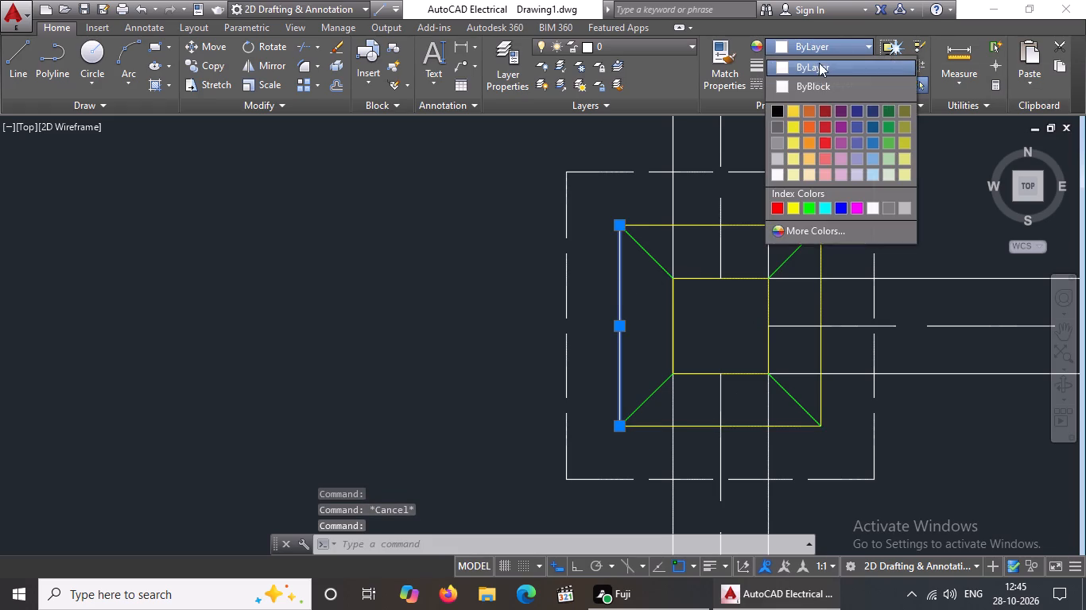
{"action": "left_click", "coordinate": [791, 204]}
{"action": "scroll", "coordinate": [754, 204], "scroll_direction": "down", "scroll_amount": 3}
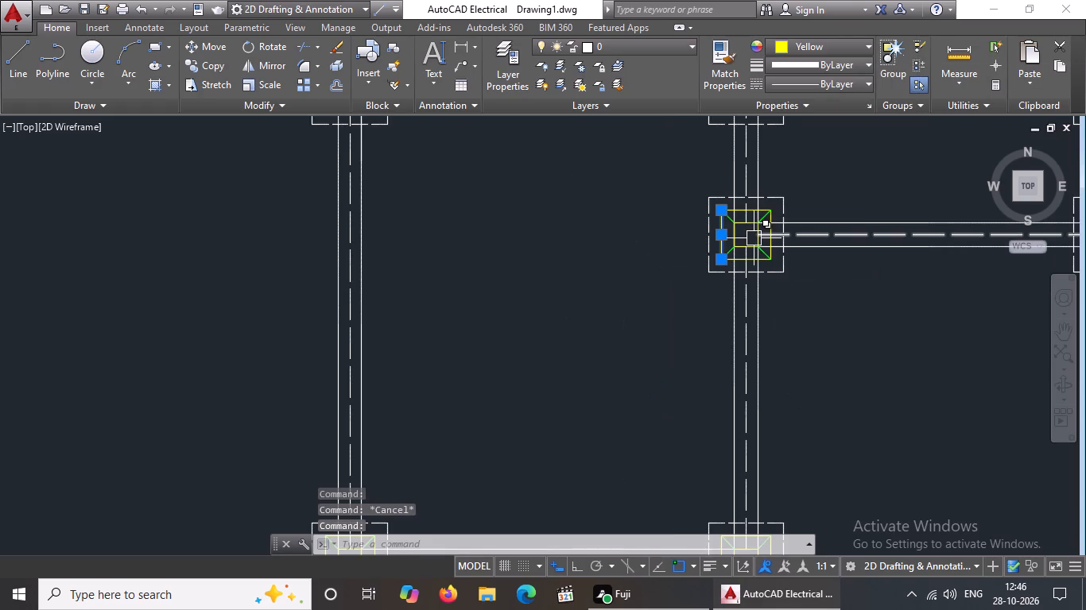
{"action": "key", "text": "Escape"}
Colour the top and right sides of the intermediate square of the sixth row's right-column footing Yellow.
{"action": "scroll", "coordinate": [754, 241], "scroll_direction": "down", "scroll_amount": 4}
{"action": "scroll", "coordinate": [758, 253], "scroll_direction": "up", "scroll_amount": 2}
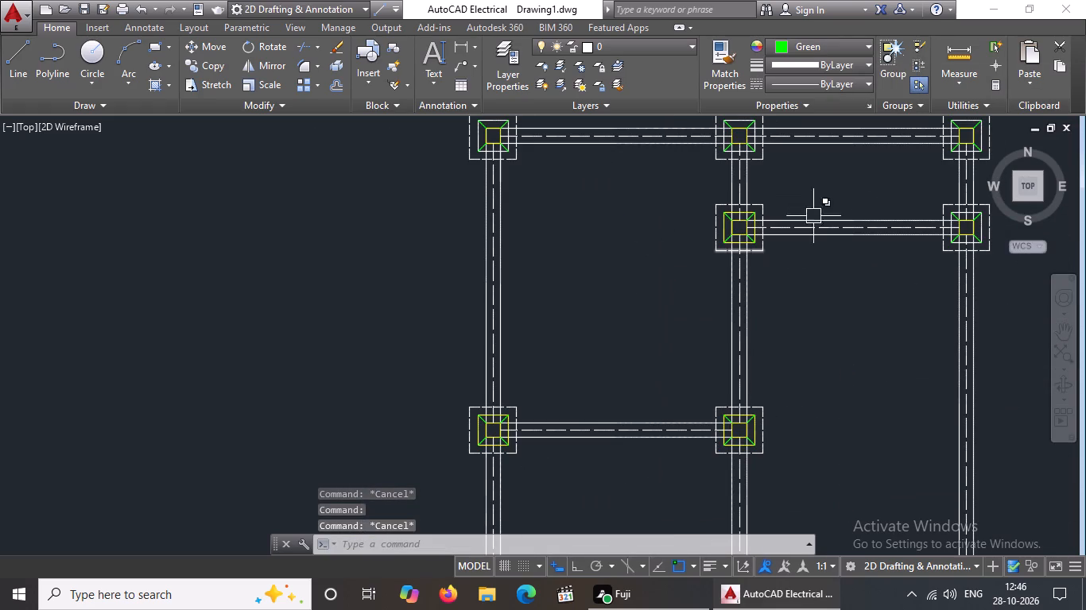
{"action": "scroll", "coordinate": [997, 220], "scroll_direction": "up", "scroll_amount": 3}
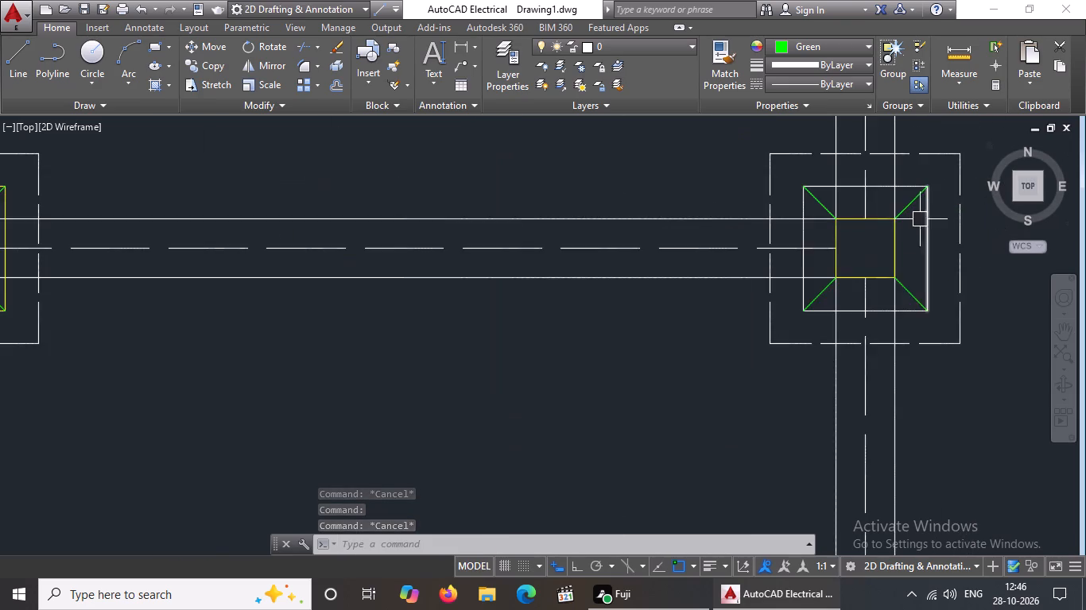
{"action": "scroll", "coordinate": [920, 219], "scroll_direction": "up", "scroll_amount": 3}
{"action": "scroll", "coordinate": [848, 180], "scroll_direction": "down", "scroll_amount": 5}
{"action": "scroll", "coordinate": [834, 178], "scroll_direction": "up", "scroll_amount": 3}
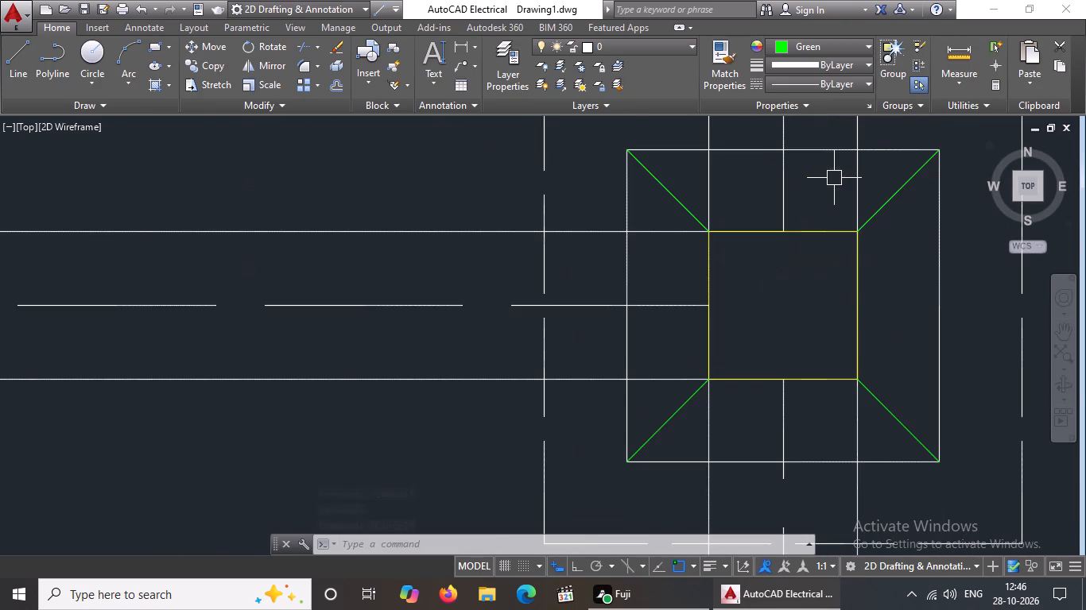
{"action": "left_click", "coordinate": [828, 155]}
{"action": "left_click", "coordinate": [830, 41]}
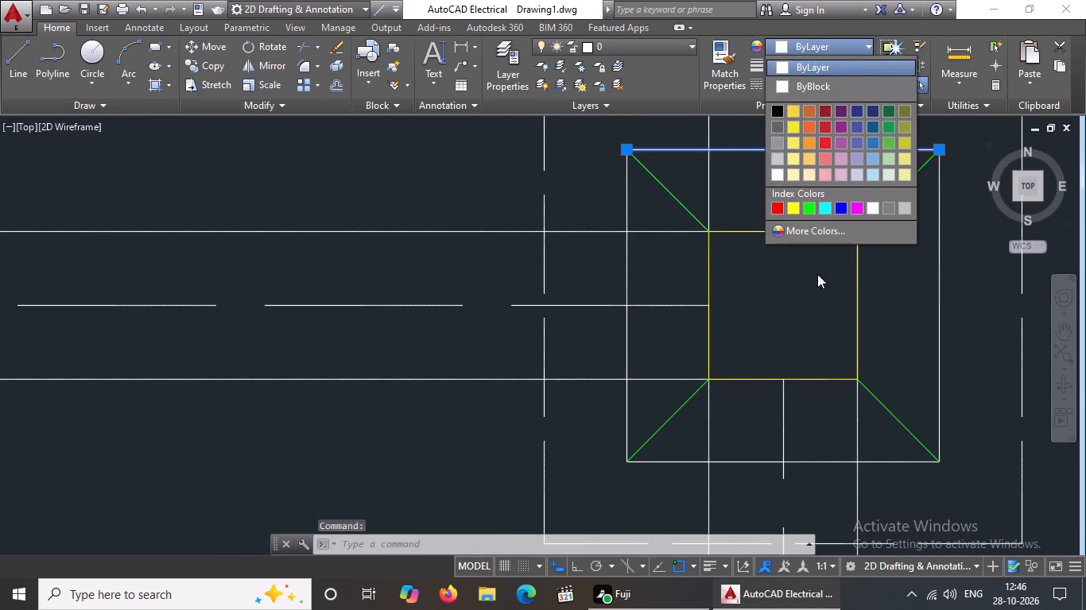
{"action": "left_click", "coordinate": [793, 203]}
{"action": "key", "text": "Escape"}
{"action": "left_click", "coordinate": [941, 264]}
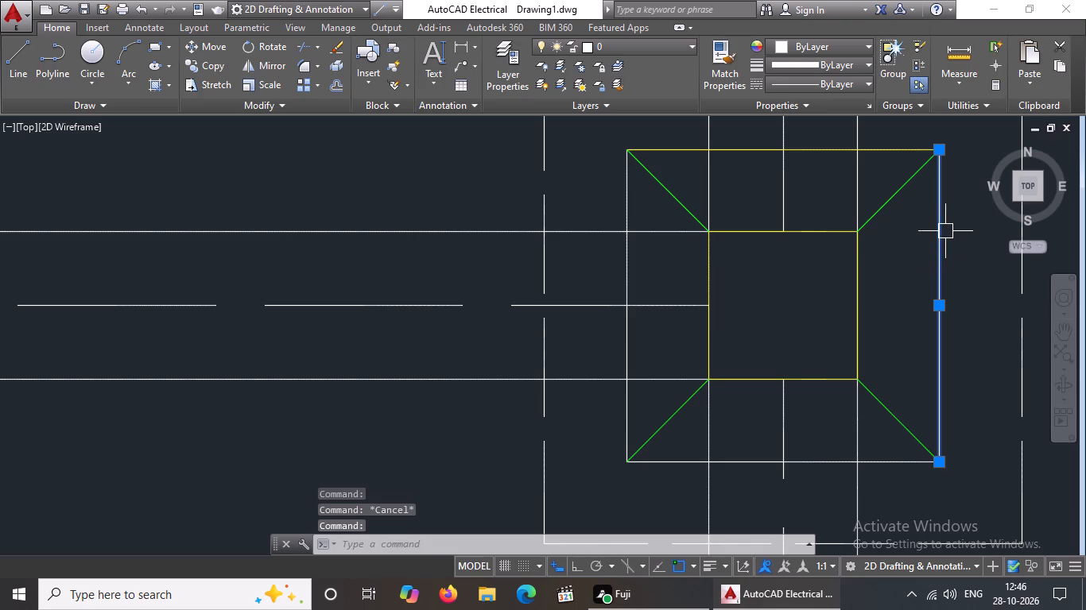
{"action": "left_click", "coordinate": [830, 48]}
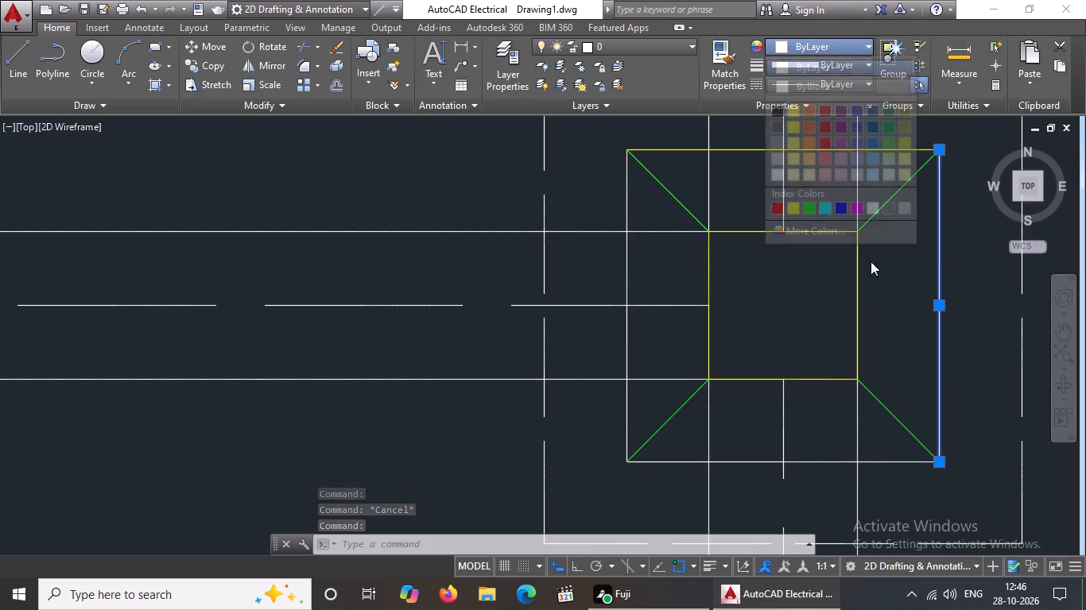
{"action": "left_click", "coordinate": [793, 210]}
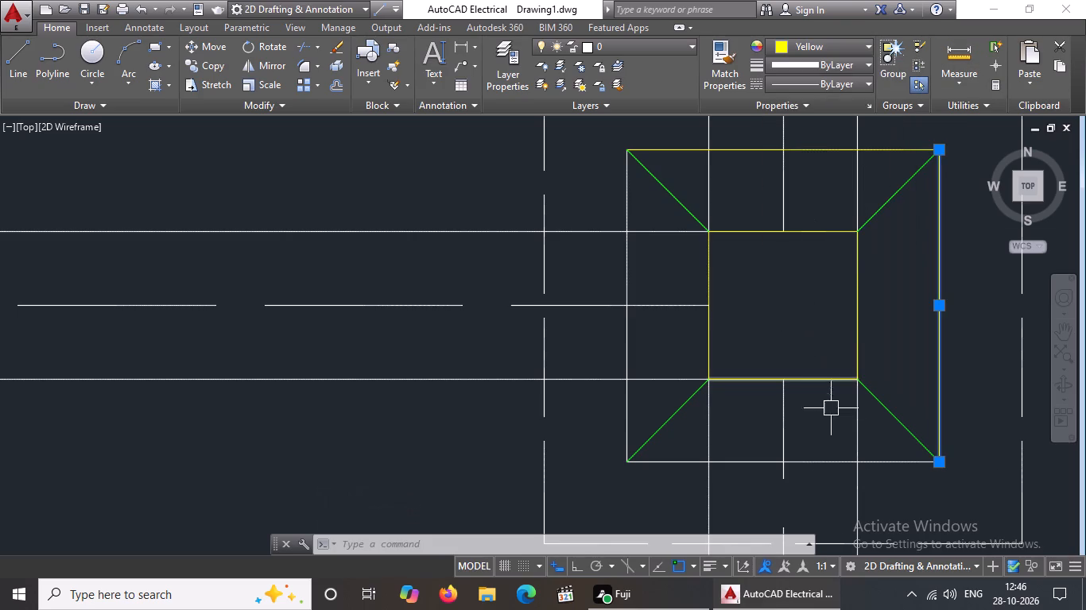
{"action": "key", "text": "Escape"}
Colour the bottom and left sides of the intermediate square of the sixth row's right-column footing Yellow.
{"action": "left_click", "coordinate": [878, 458]}
{"action": "left_click", "coordinate": [806, 50]}
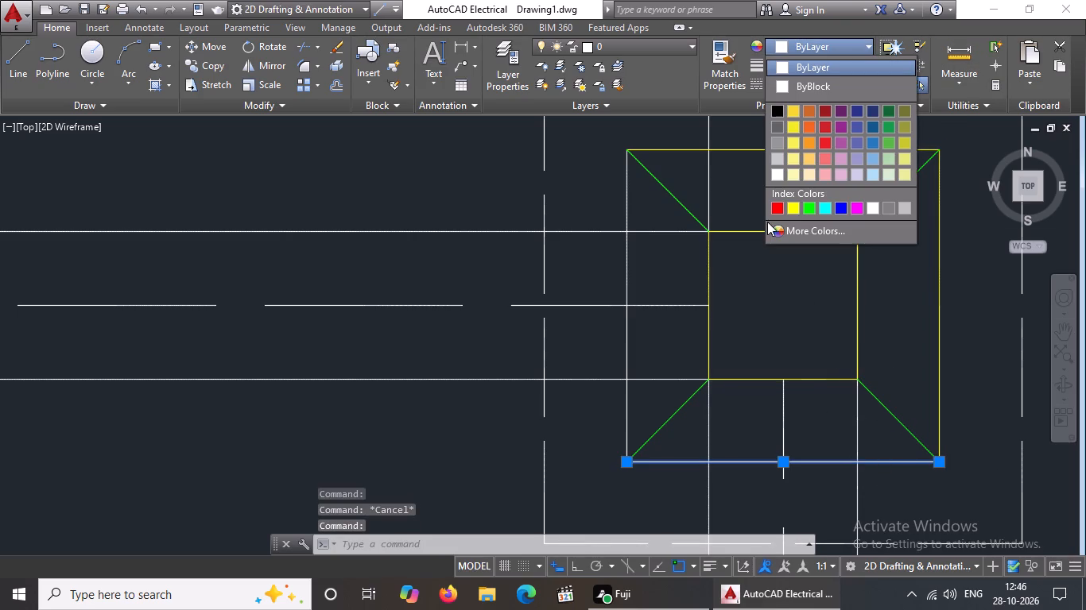
{"action": "left_click", "coordinate": [792, 209]}
{"action": "key", "text": "Escape"}
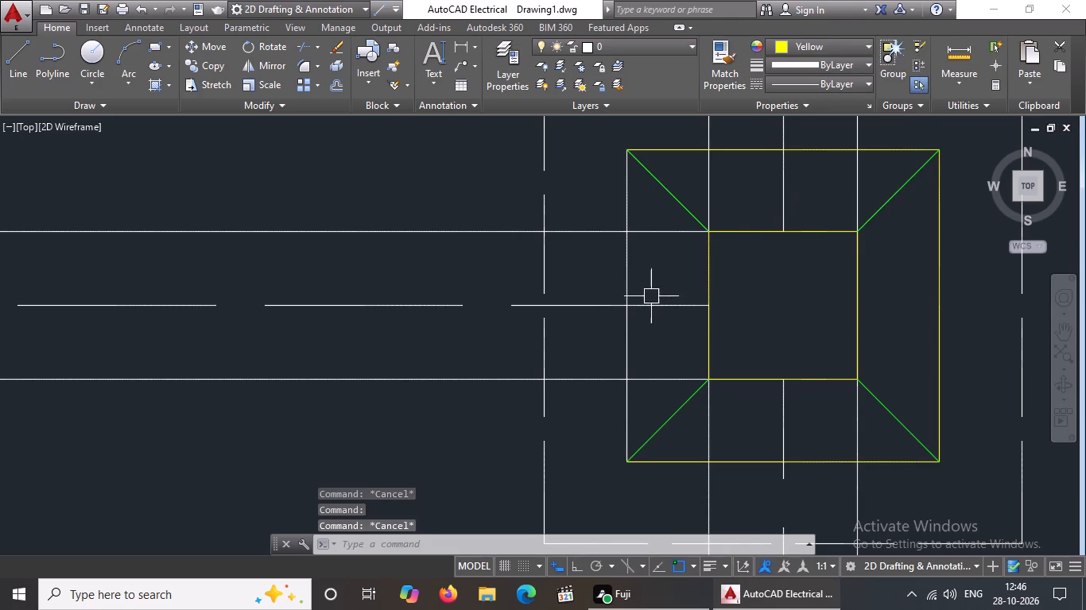
{"action": "left_click", "coordinate": [626, 274]}
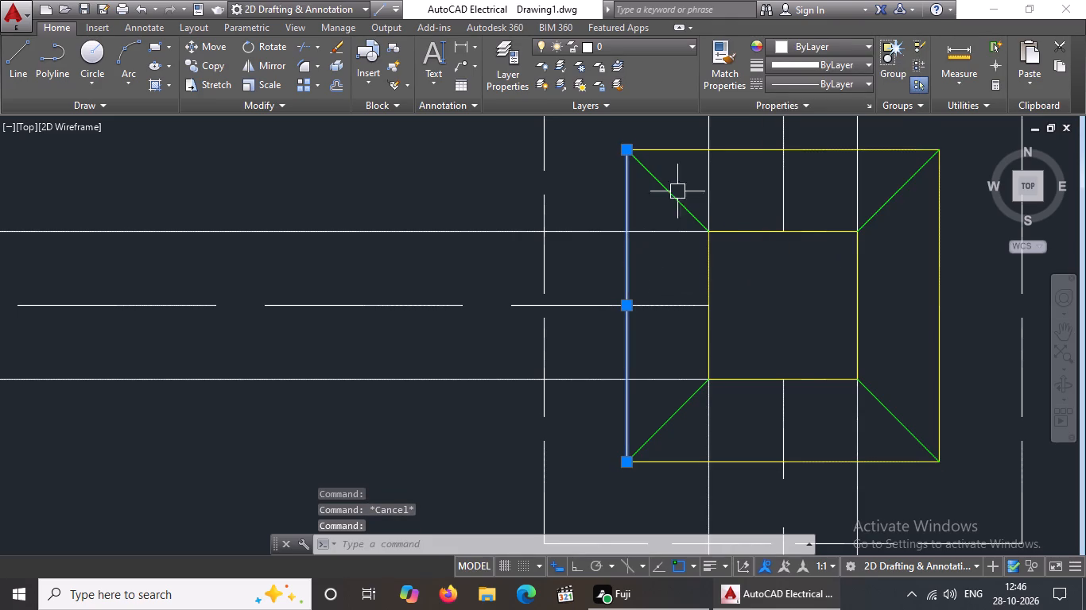
{"action": "left_click", "coordinate": [847, 42]}
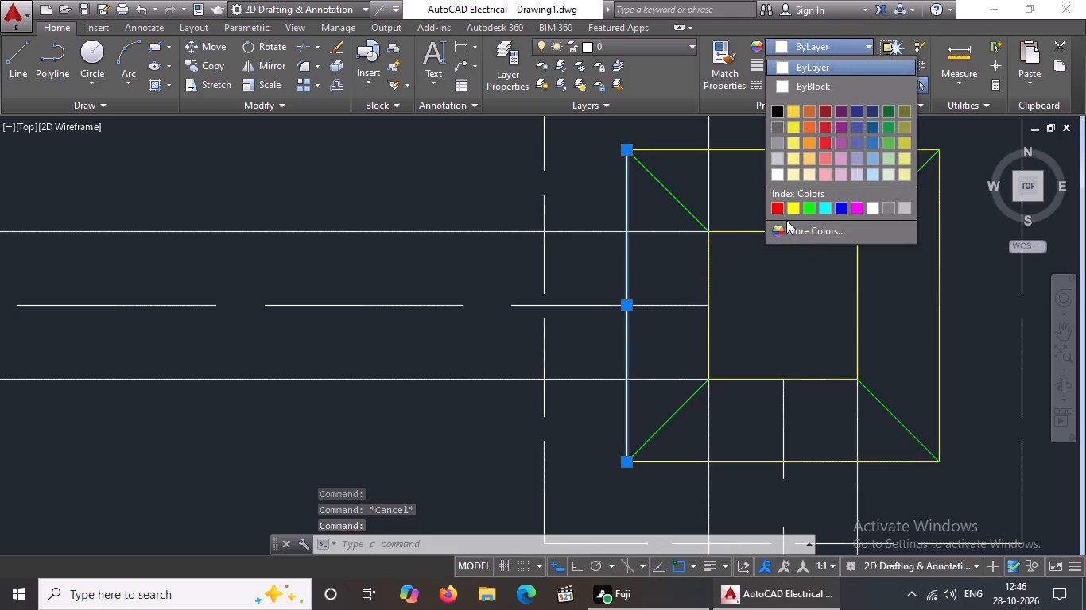
{"action": "left_click", "coordinate": [794, 203]}
{"action": "key", "text": "Escape"}
{"action": "scroll", "coordinate": [780, 279], "scroll_direction": "down", "scroll_amount": 2}
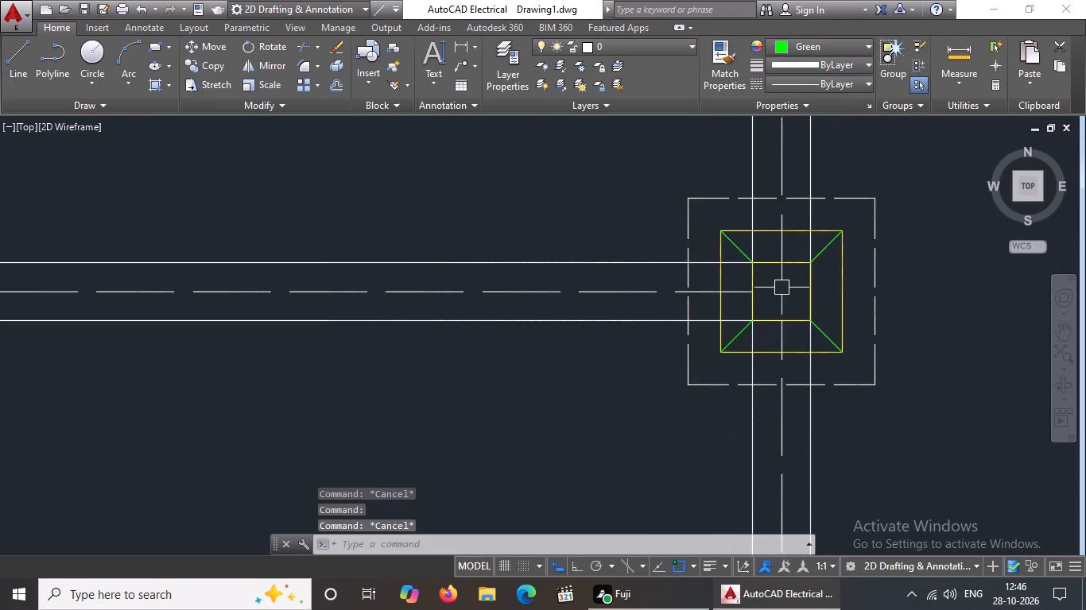
{"action": "scroll", "coordinate": [782, 288], "scroll_direction": "down", "scroll_amount": 3}
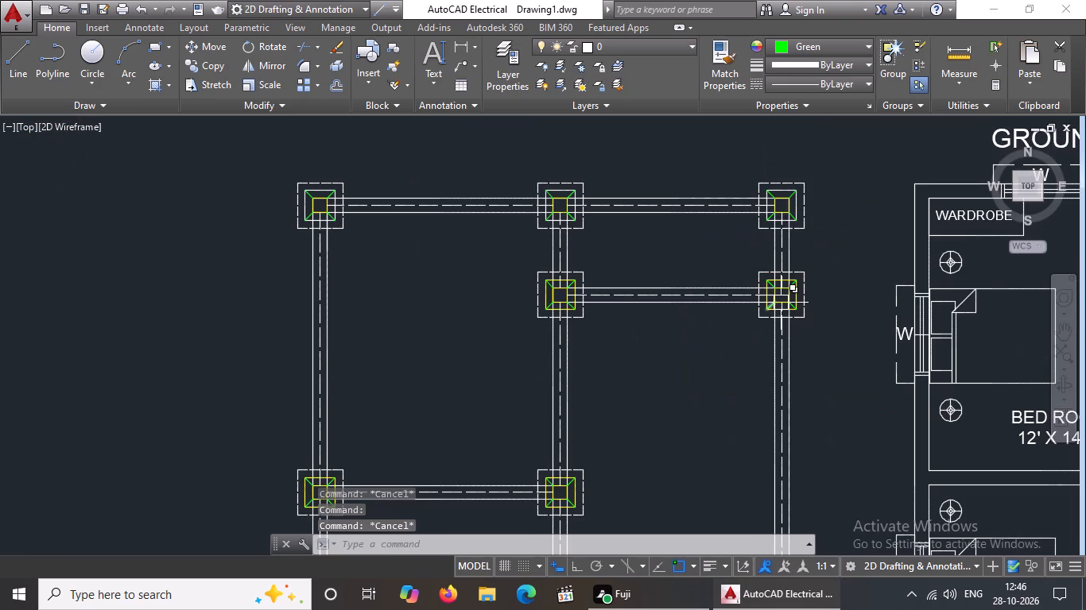
Colour the top and right sides of the intermediate square of the top row's right-column footing Yellow.
{"action": "scroll", "coordinate": [801, 176], "scroll_direction": "up", "scroll_amount": 2}
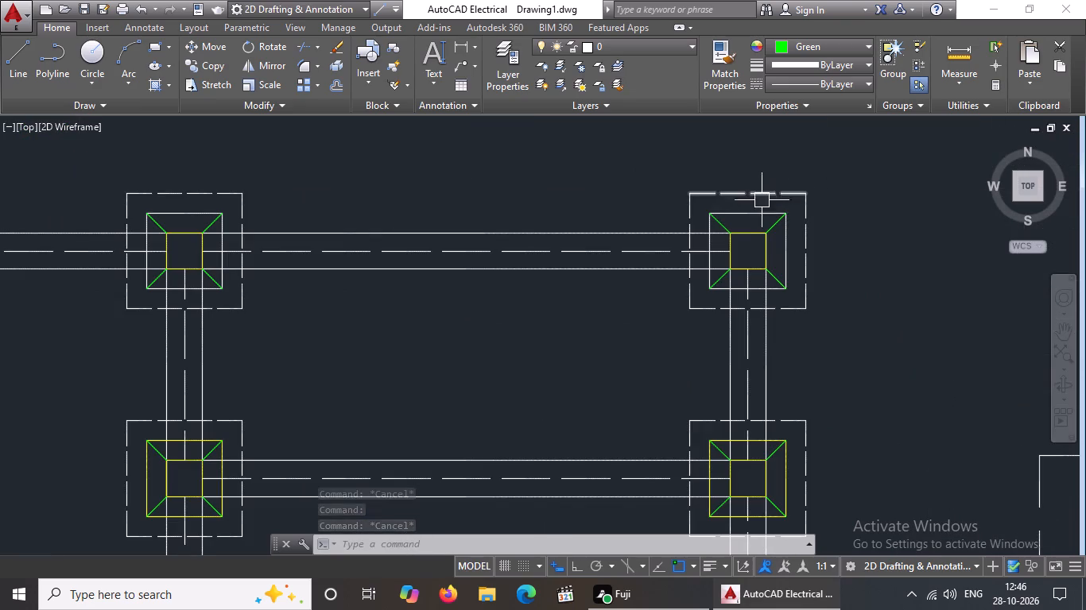
{"action": "left_click", "coordinate": [747, 210]}
{"action": "left_click", "coordinate": [856, 45]}
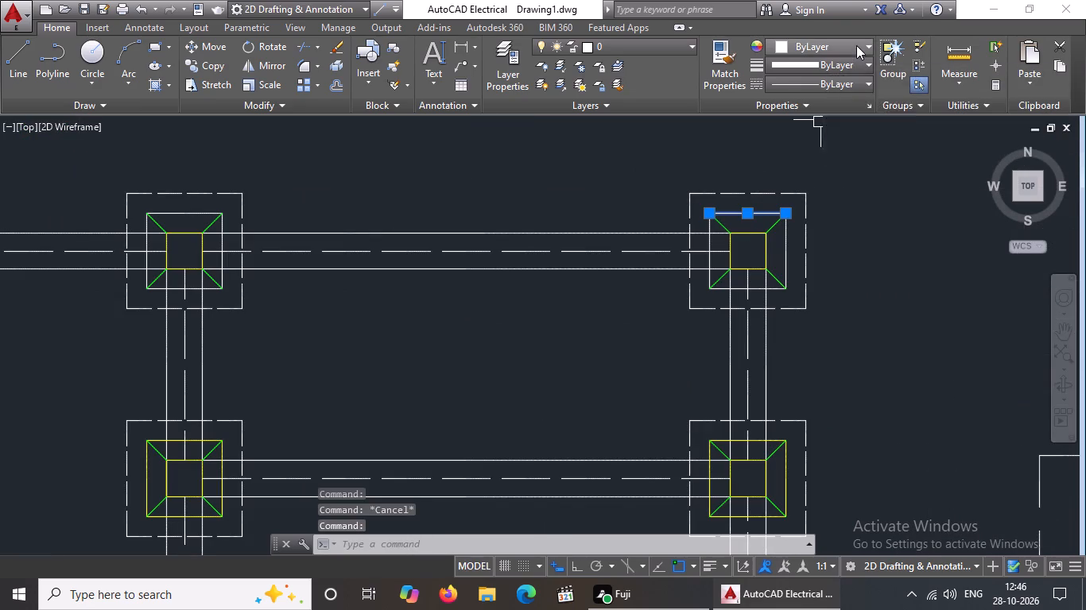
{"action": "left_click", "coordinate": [790, 209]}
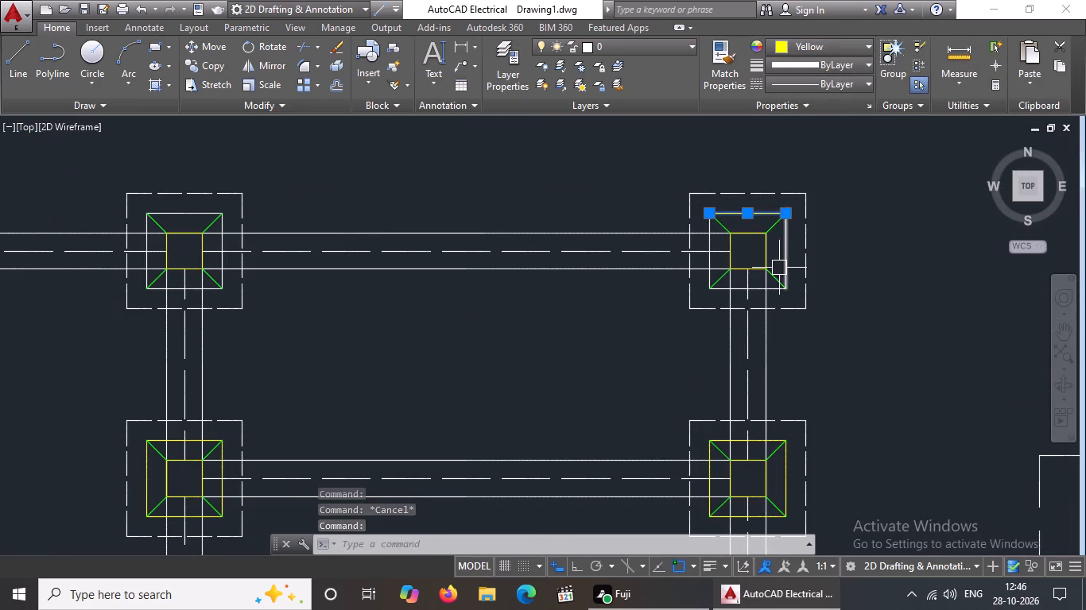
{"action": "key", "text": "Escape"}
{"action": "left_click", "coordinate": [788, 248]}
{"action": "left_click", "coordinate": [847, 39]}
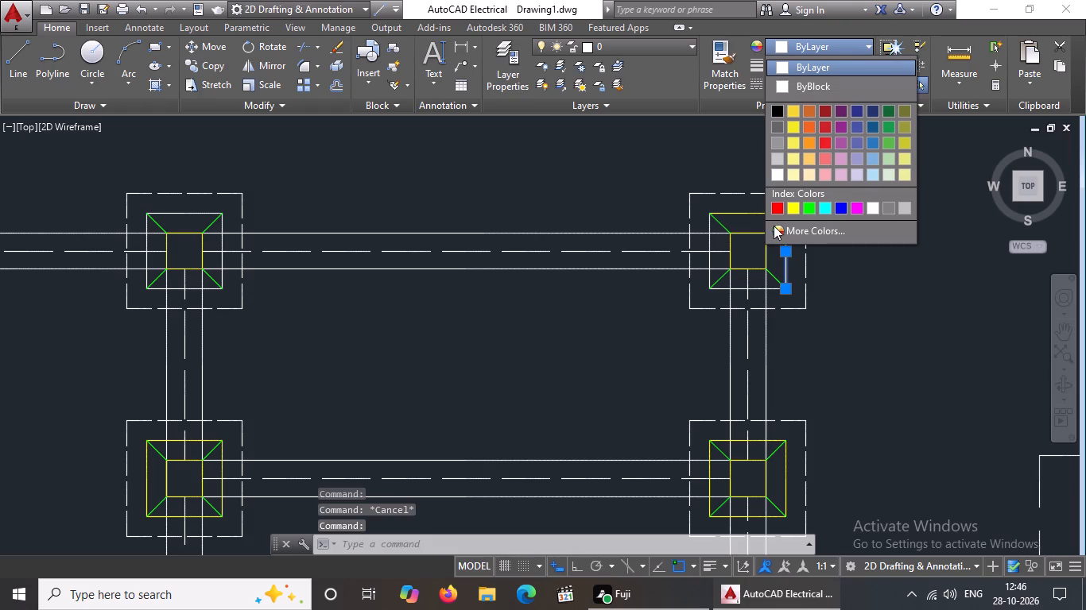
{"action": "left_click", "coordinate": [796, 210]}
{"action": "key", "text": "Escape"}
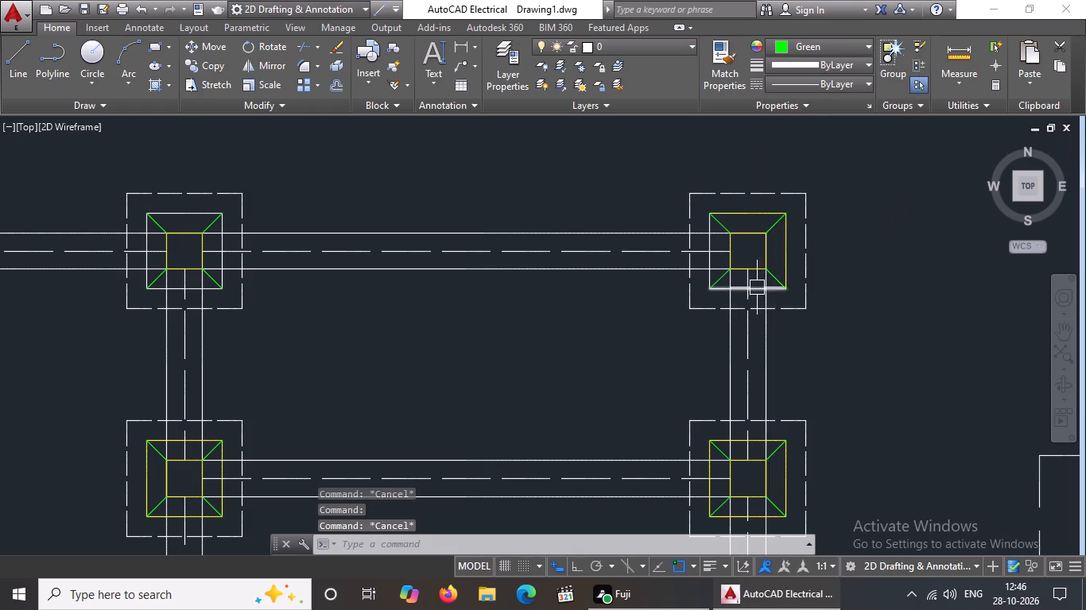
Colour the bottom and left sides of the intermediate square of the top row's right-column footing Yellow.
{"action": "scroll", "coordinate": [757, 288], "scroll_direction": "up", "scroll_amount": 2}
{"action": "left_click", "coordinate": [756, 287]}
{"action": "left_click", "coordinate": [811, 46]}
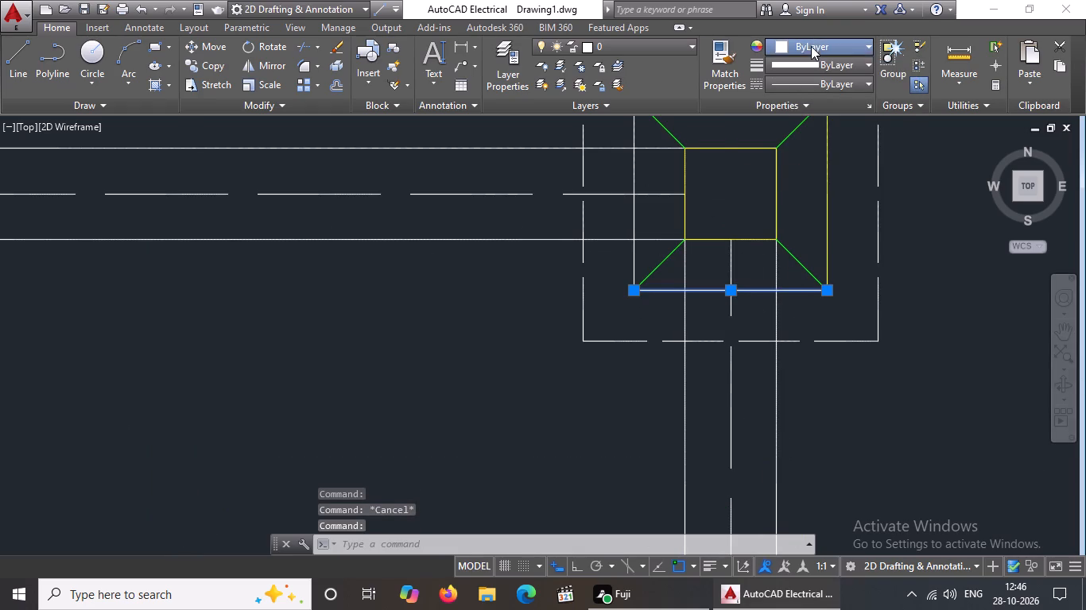
{"action": "left_click", "coordinate": [796, 209]}
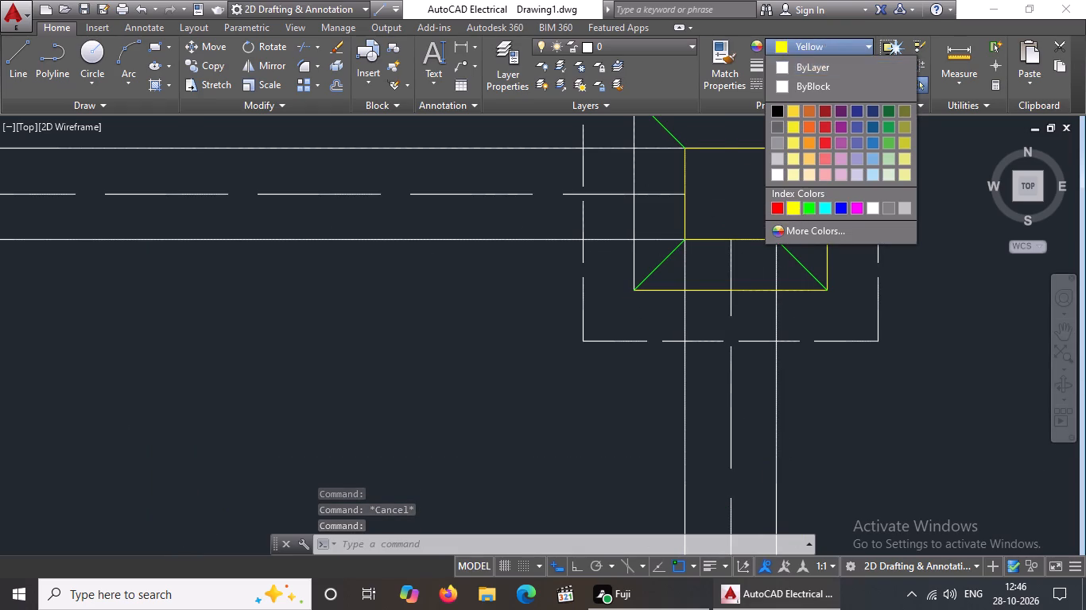
{"action": "key", "text": "Escape"}
{"action": "left_click", "coordinate": [638, 218]}
{"action": "left_click", "coordinate": [849, 39]}
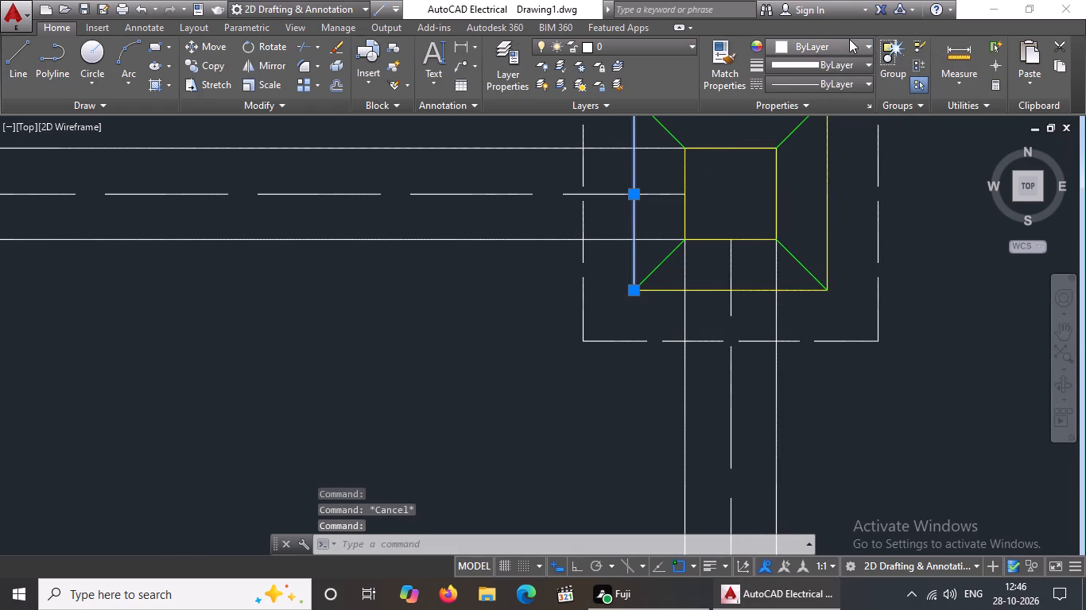
{"action": "left_click", "coordinate": [797, 205]}
{"action": "scroll", "coordinate": [810, 288], "scroll_direction": "down", "scroll_amount": 2}
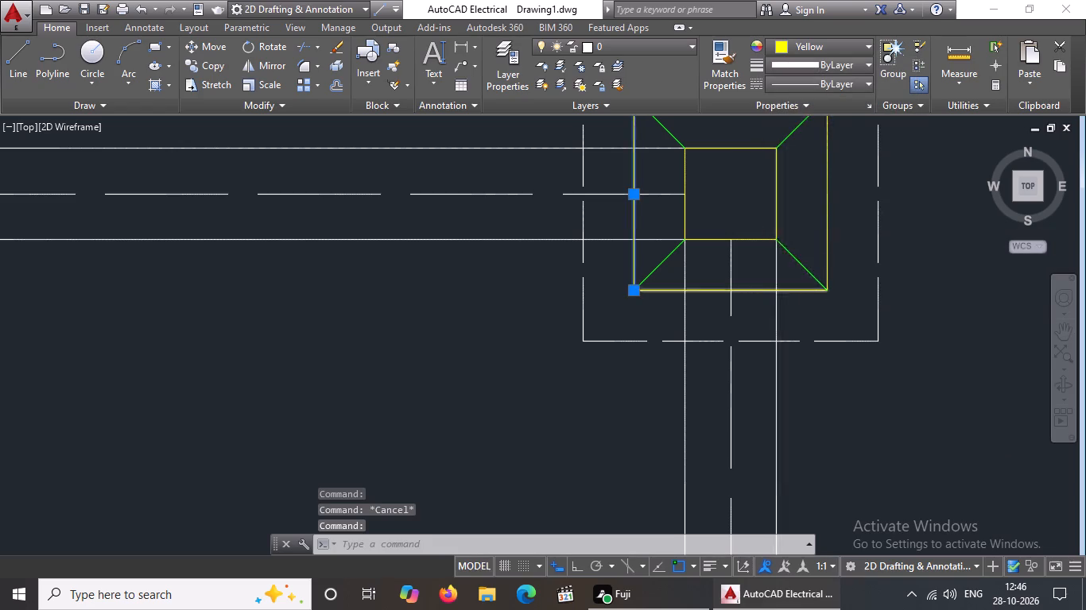
{"action": "scroll", "coordinate": [810, 288], "scroll_direction": "down", "scroll_amount": 1}
{"action": "key", "text": "Escape"}
Colour the top and right sides of the intermediate square of the top row's middle-column footing Yellow.
{"action": "scroll", "coordinate": [429, 236], "scroll_direction": "up", "scroll_amount": 1}
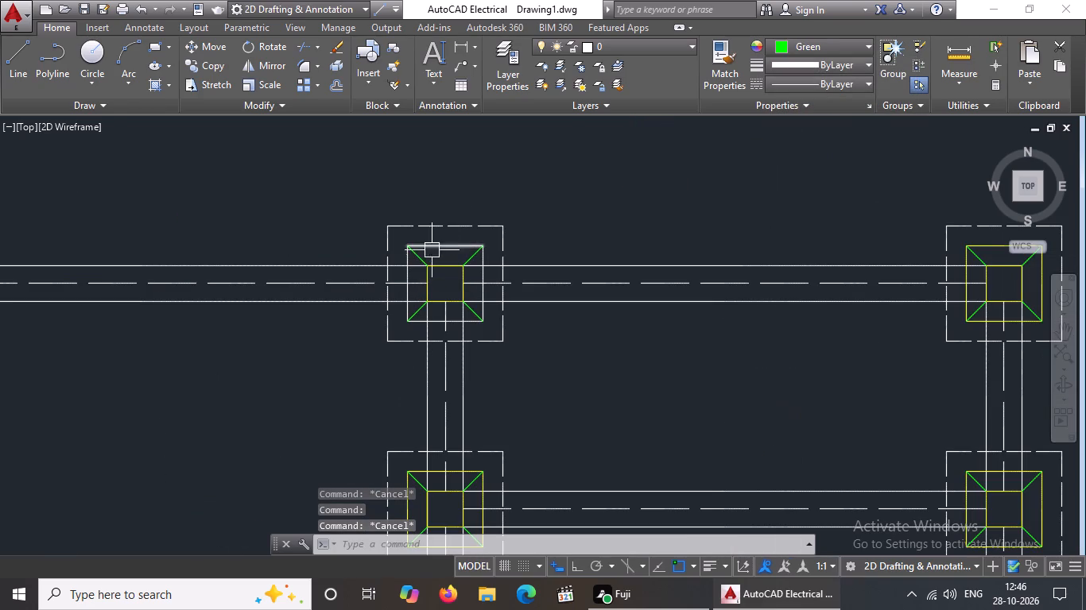
{"action": "left_click", "coordinate": [438, 248]}
{"action": "left_click", "coordinate": [787, 48]}
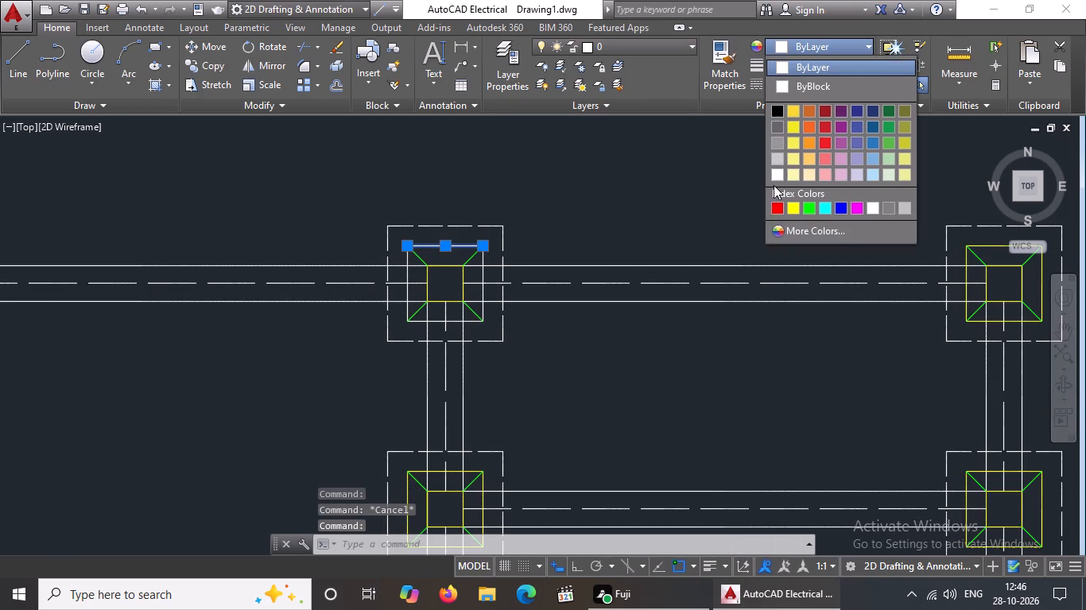
{"action": "left_click", "coordinate": [792, 207]}
{"action": "key", "text": "Escape"}
{"action": "scroll", "coordinate": [487, 305], "scroll_direction": "up", "scroll_amount": 1}
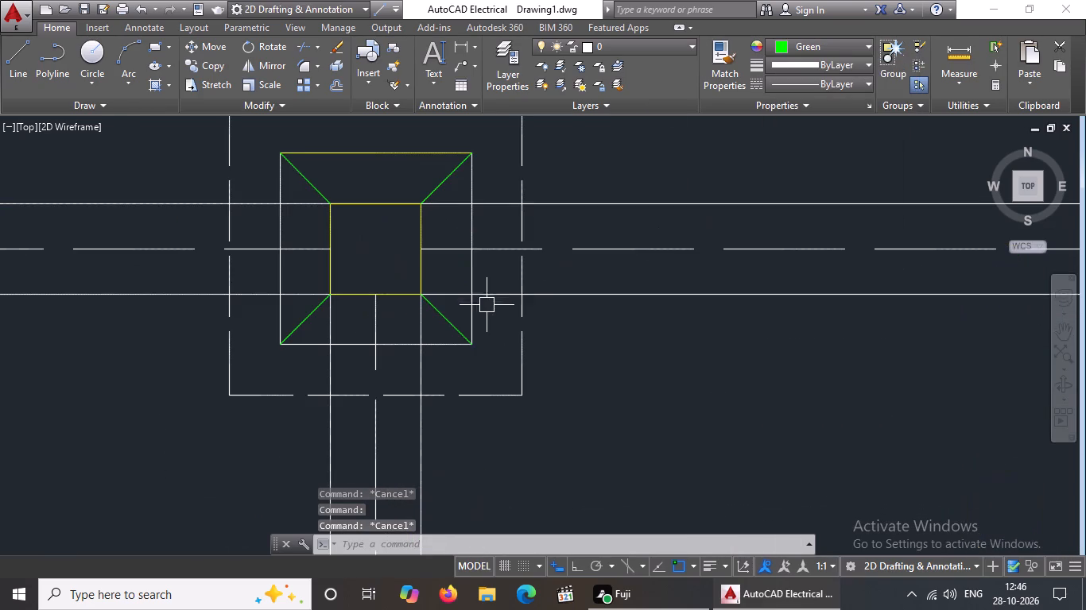
{"action": "scroll", "coordinate": [487, 305], "scroll_direction": "up", "scroll_amount": 1}
{"action": "left_click", "coordinate": [473, 275]}
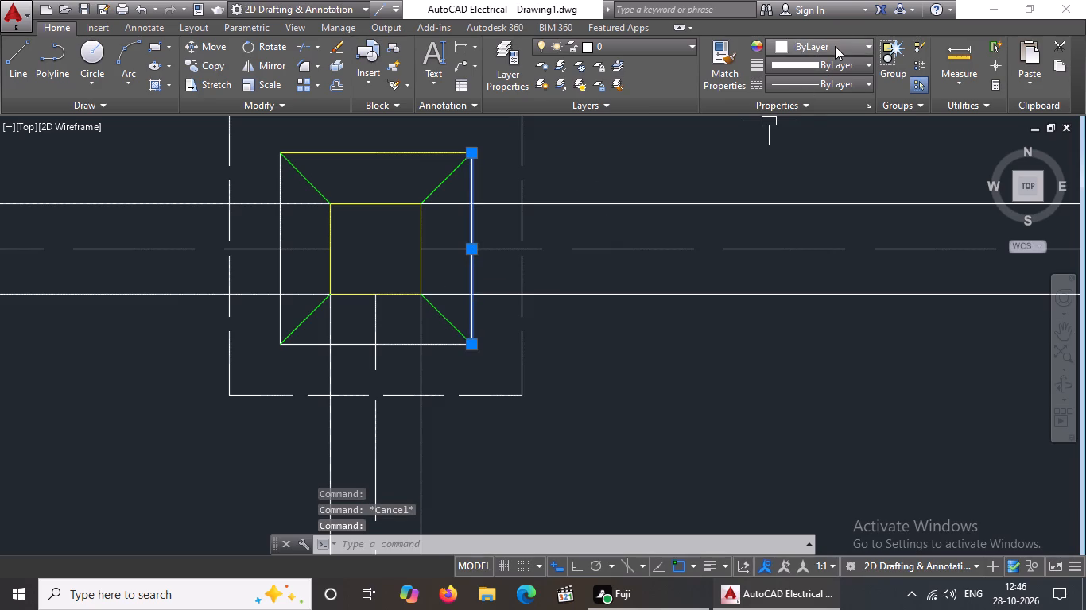
{"action": "left_click", "coordinate": [835, 46]}
{"action": "left_click", "coordinate": [793, 212]}
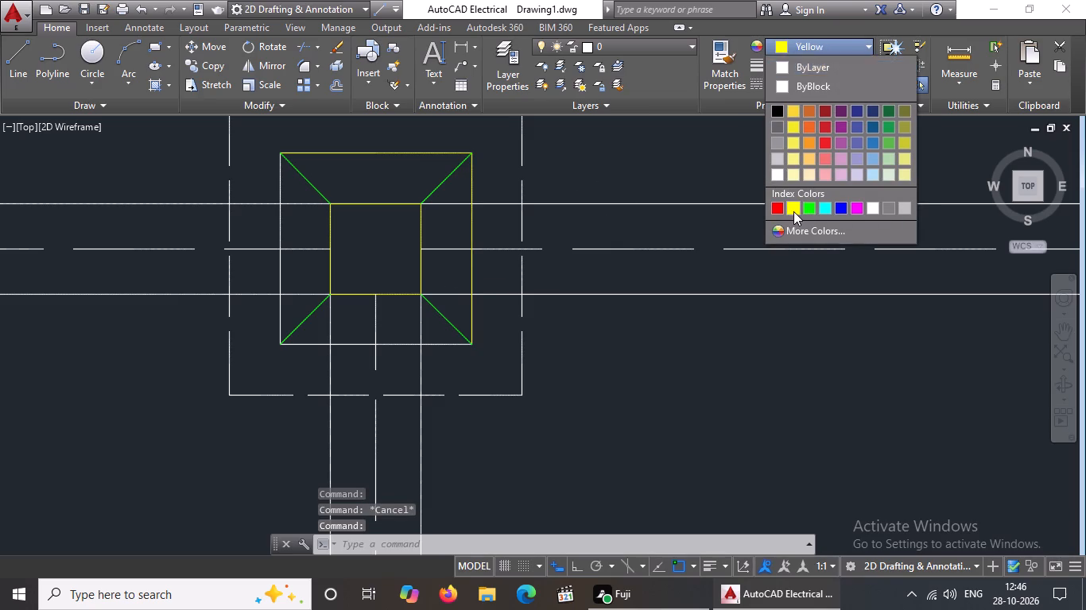
{"action": "key", "text": "Escape"}
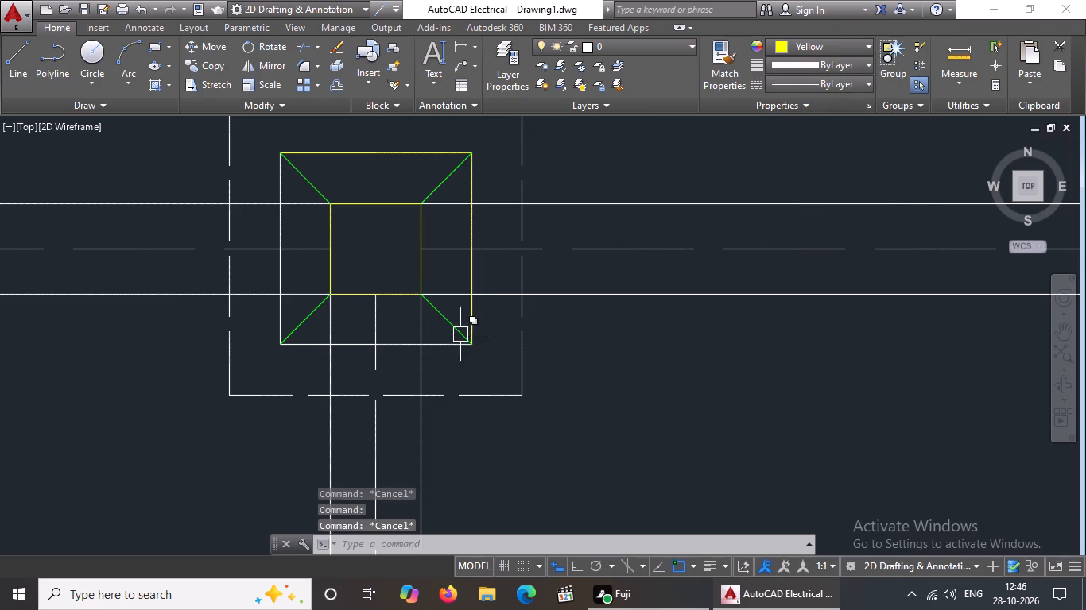
Colour the bottom and left sides of the intermediate square of the top row's middle-column footing Yellow.
{"action": "left_click", "coordinate": [449, 342]}
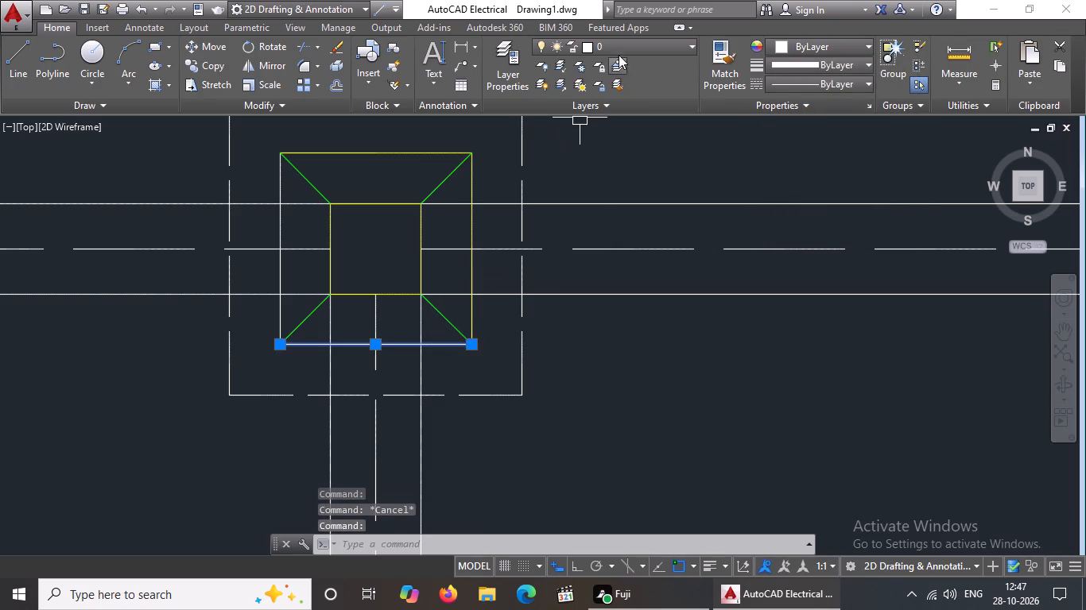
{"action": "left_click", "coordinate": [781, 44]}
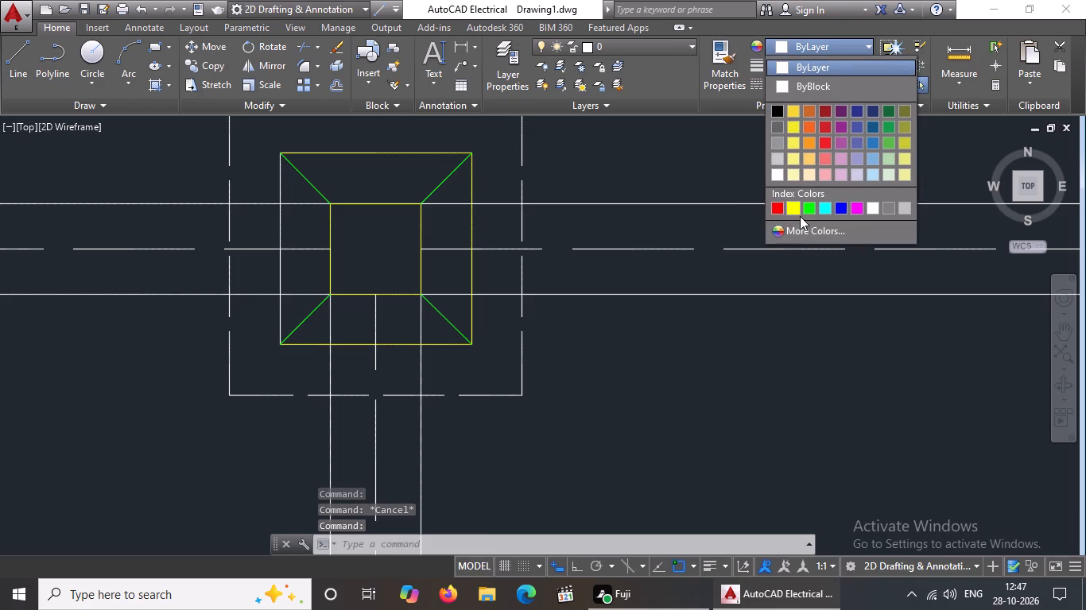
{"action": "left_click", "coordinate": [793, 203]}
{"action": "key", "text": "Escape"}
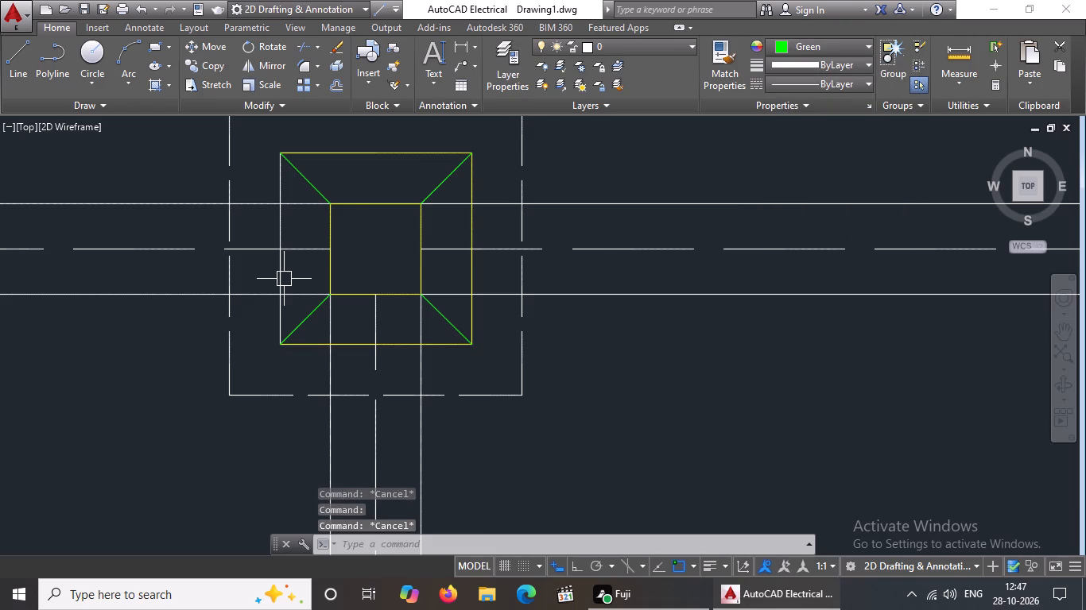
{"action": "left_click", "coordinate": [284, 279]}
{"action": "left_click", "coordinate": [805, 42]}
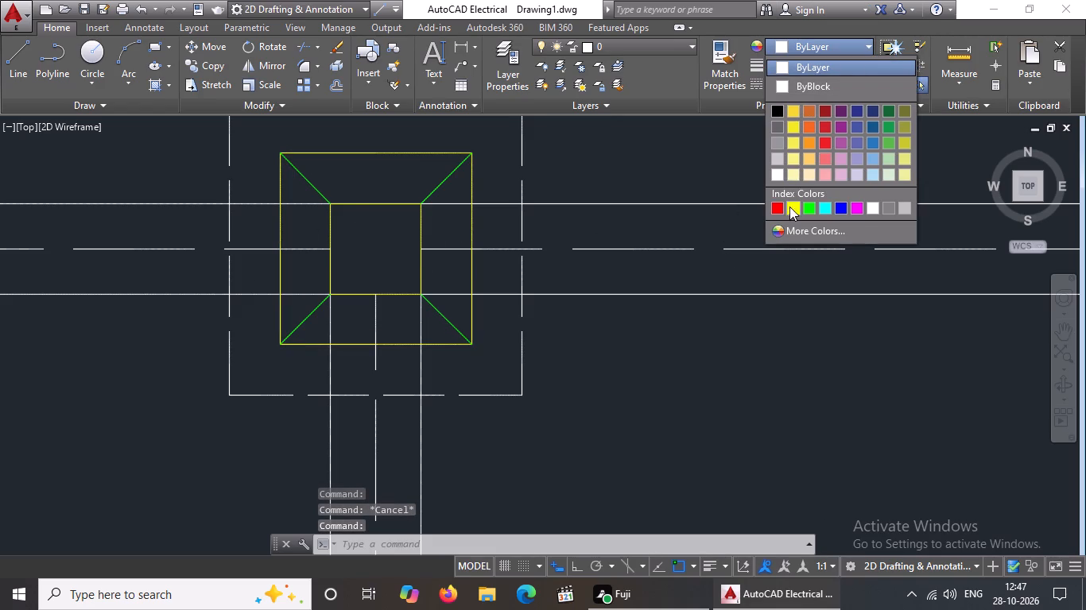
{"action": "left_click", "coordinate": [791, 206]}
{"action": "scroll", "coordinate": [417, 407], "scroll_direction": "down", "scroll_amount": 4}
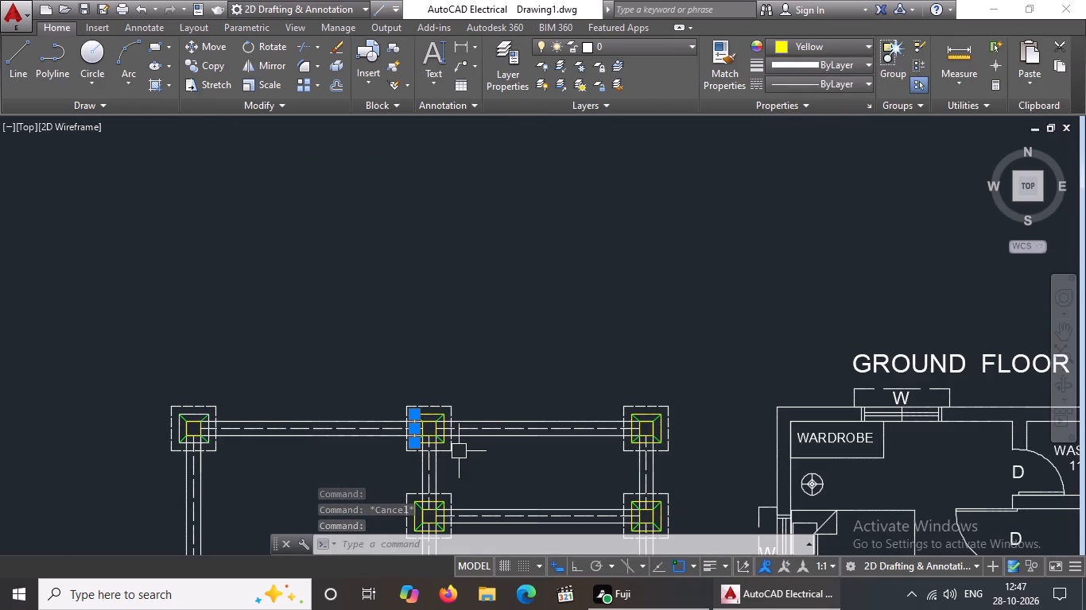
{"action": "key", "text": "Escape"}
Colour the bottom and right sides of the intermediate square of the top row's left-column footing Yellow.
{"action": "scroll", "coordinate": [172, 475], "scroll_direction": "up", "scroll_amount": 3}
{"action": "scroll", "coordinate": [249, 341], "scroll_direction": "up", "scroll_amount": 3}
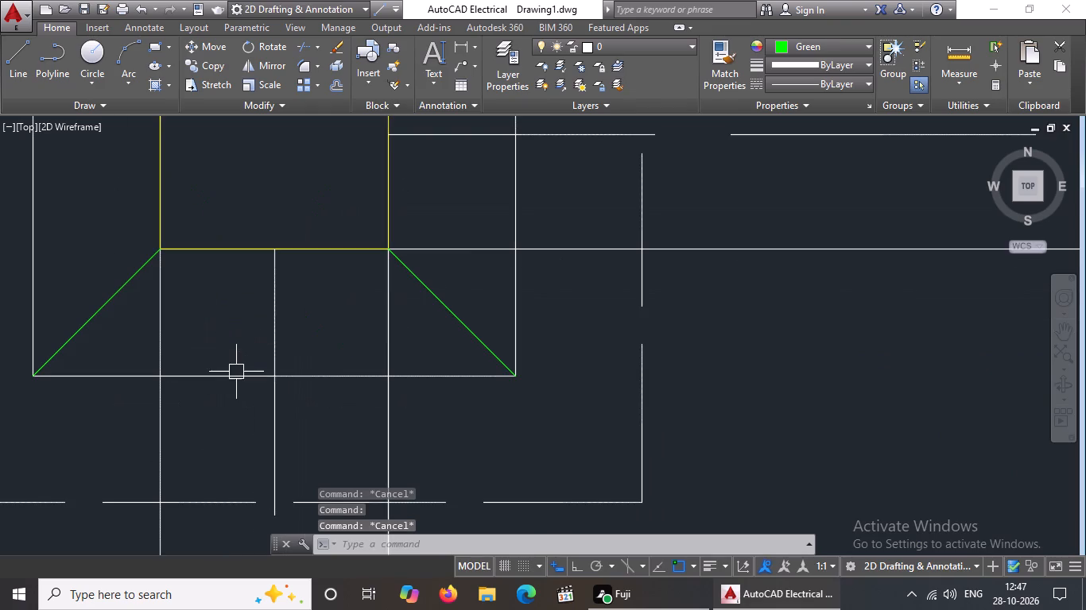
{"action": "left_click", "coordinate": [235, 373]}
{"action": "left_click", "coordinate": [820, 44]}
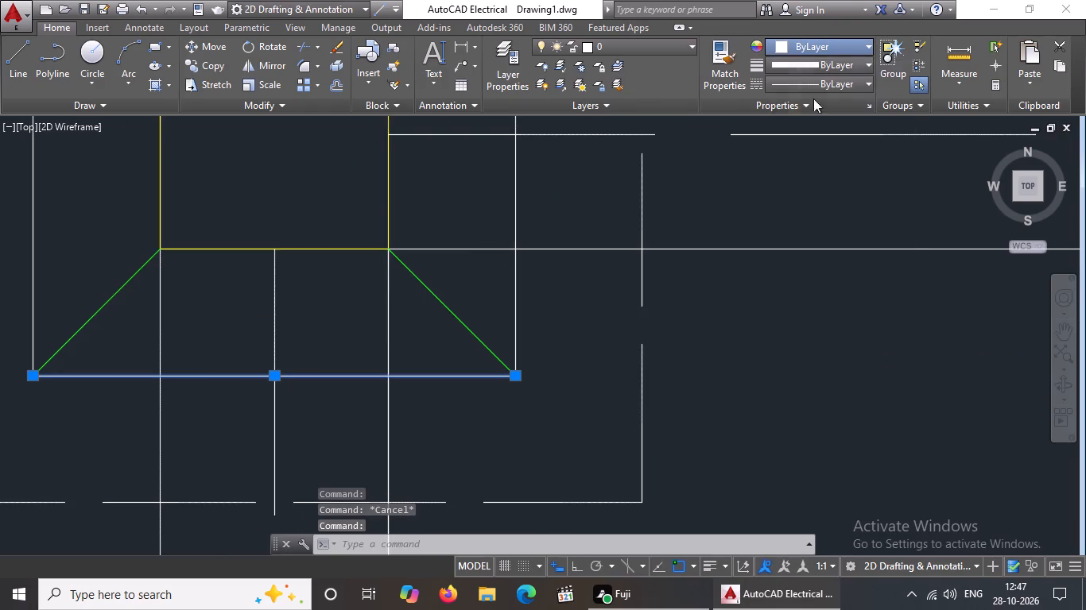
{"action": "left_click", "coordinate": [793, 210]}
{"action": "key", "text": "Escape"}
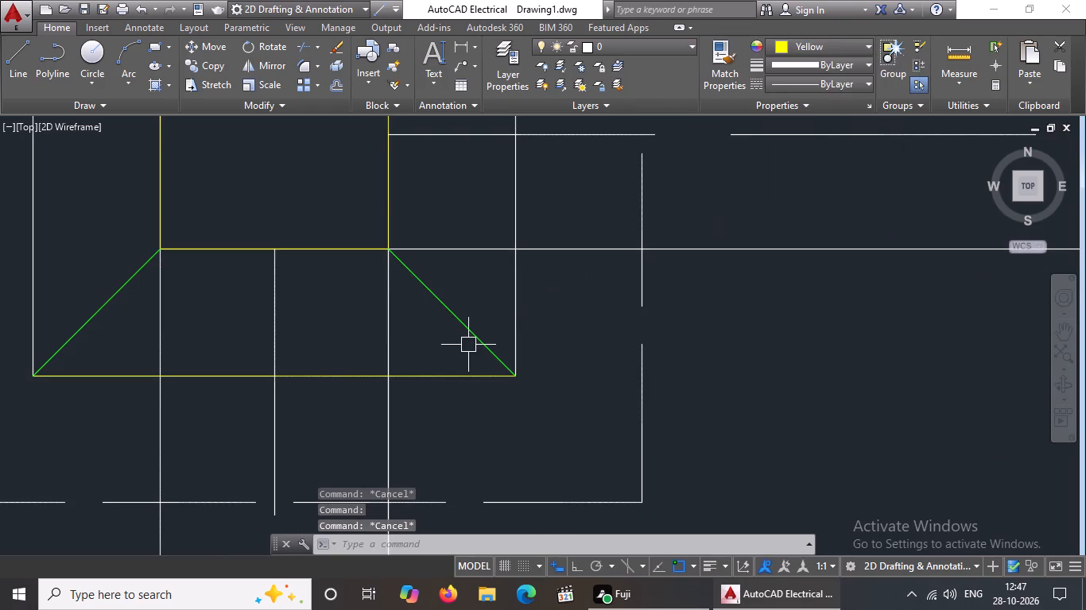
{"action": "left_click", "coordinate": [515, 279]}
{"action": "left_click", "coordinate": [813, 40]}
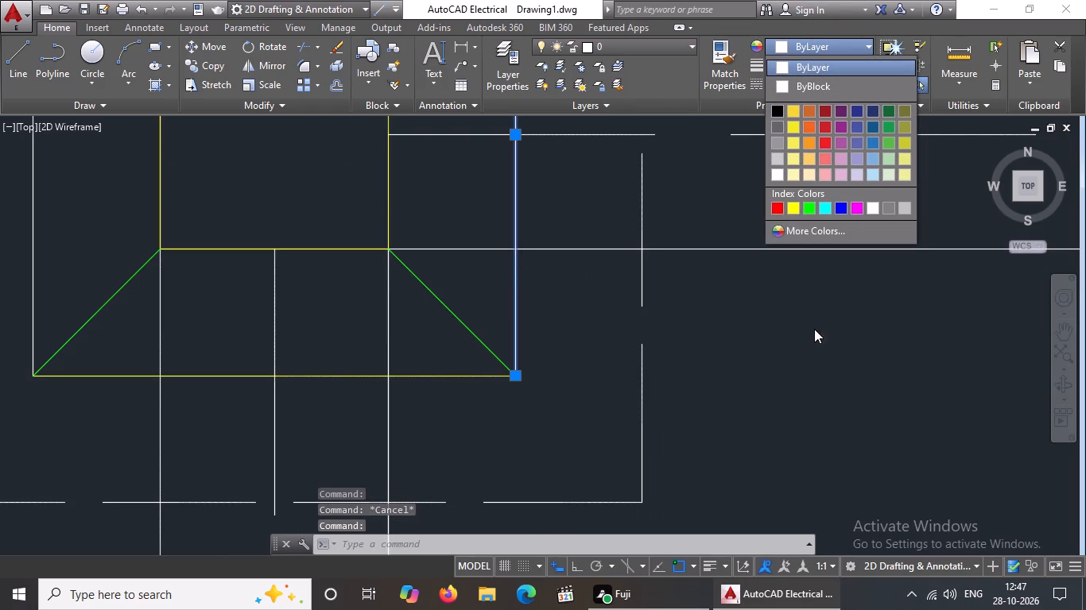
{"action": "left_click", "coordinate": [793, 208]}
{"action": "key", "text": "Escape"}
Colour the top and left sides of the intermediate square of the top row's left-column footing Yellow.
{"action": "scroll", "coordinate": [776, 220], "scroll_direction": "down", "scroll_amount": 3}
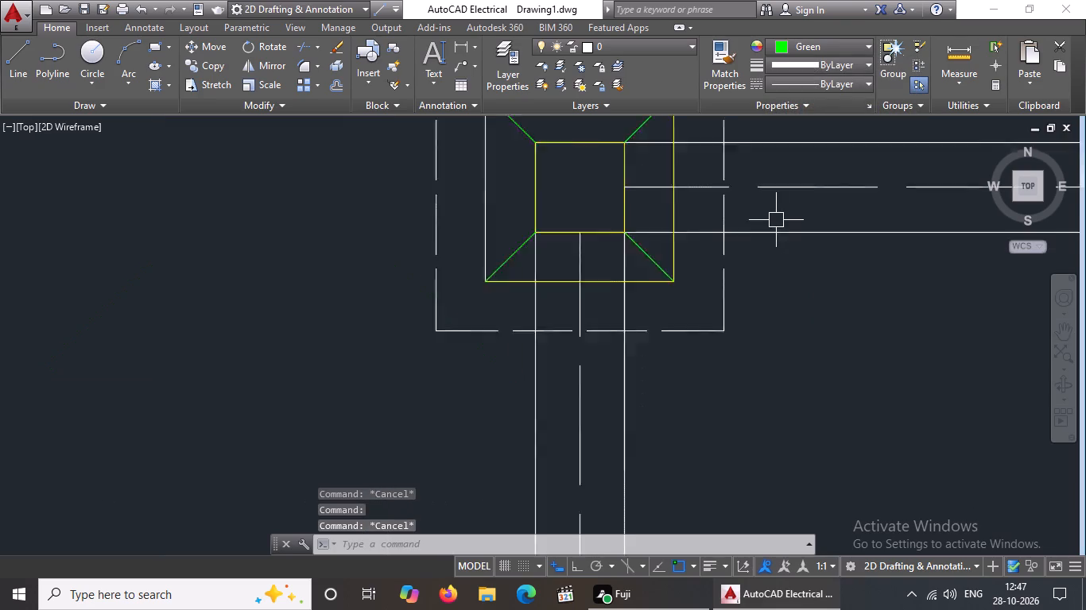
{"action": "left_click", "coordinate": [676, 145]}
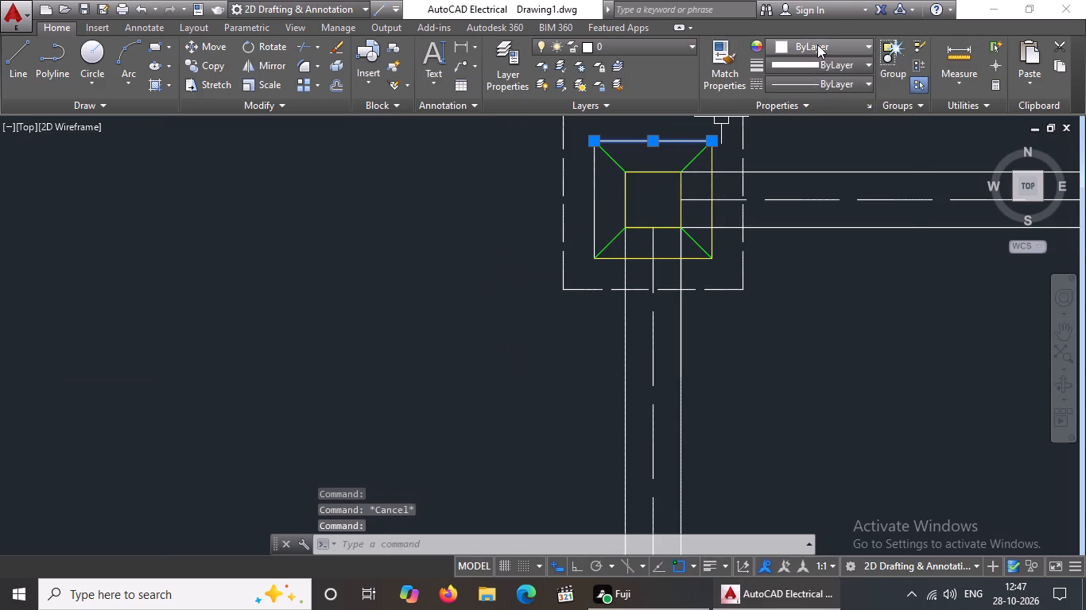
{"action": "left_click", "coordinate": [817, 44]}
{"action": "left_click", "coordinate": [790, 205]}
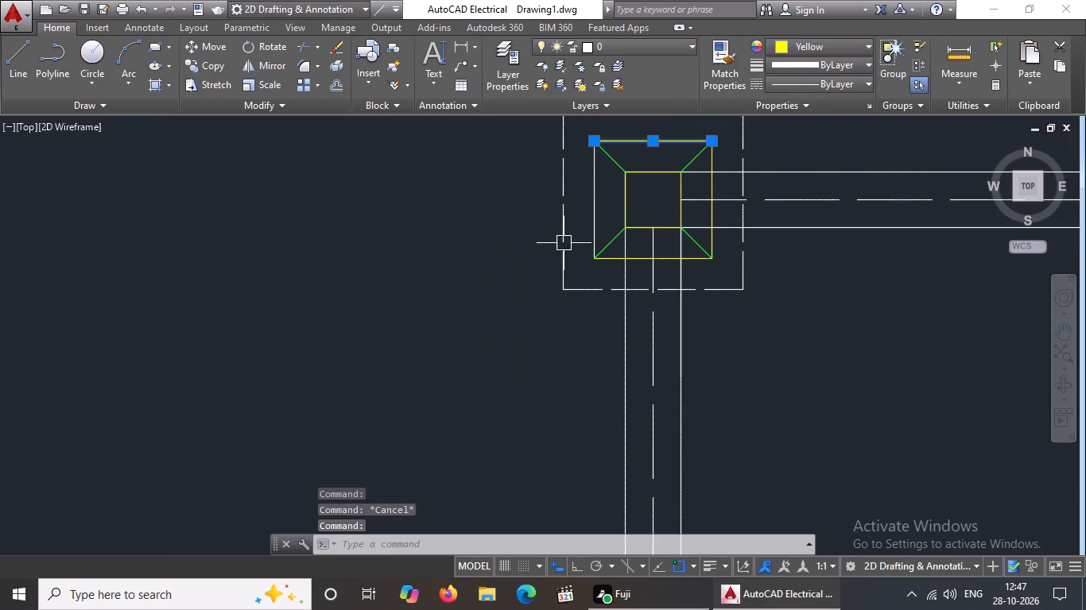
{"action": "key", "text": "Escape"}
{"action": "left_click", "coordinate": [591, 206]}
{"action": "left_click", "coordinate": [800, 45]}
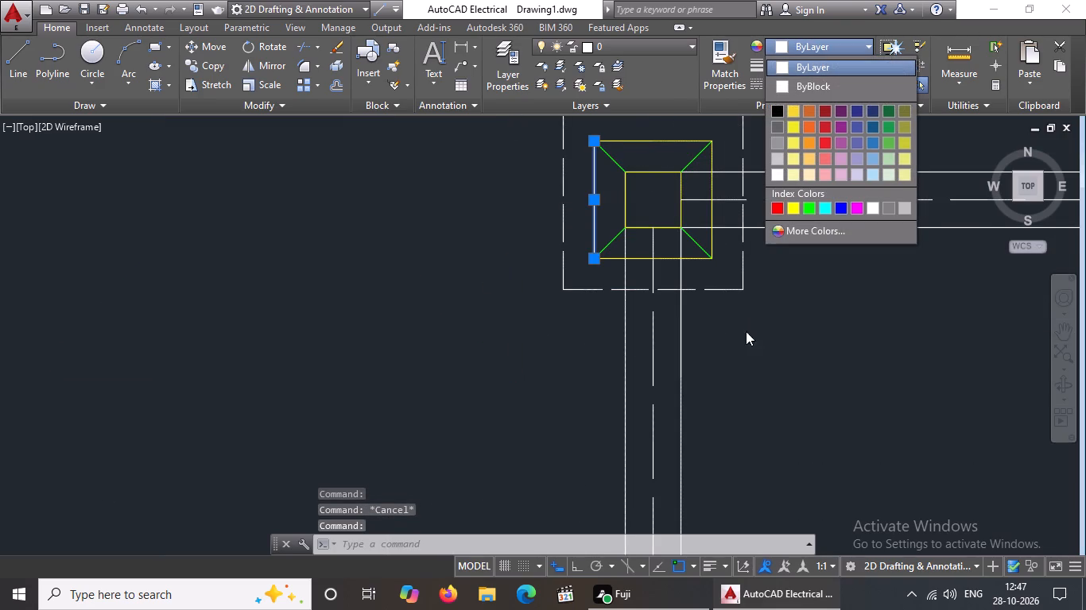
{"action": "left_click", "coordinate": [792, 210]}
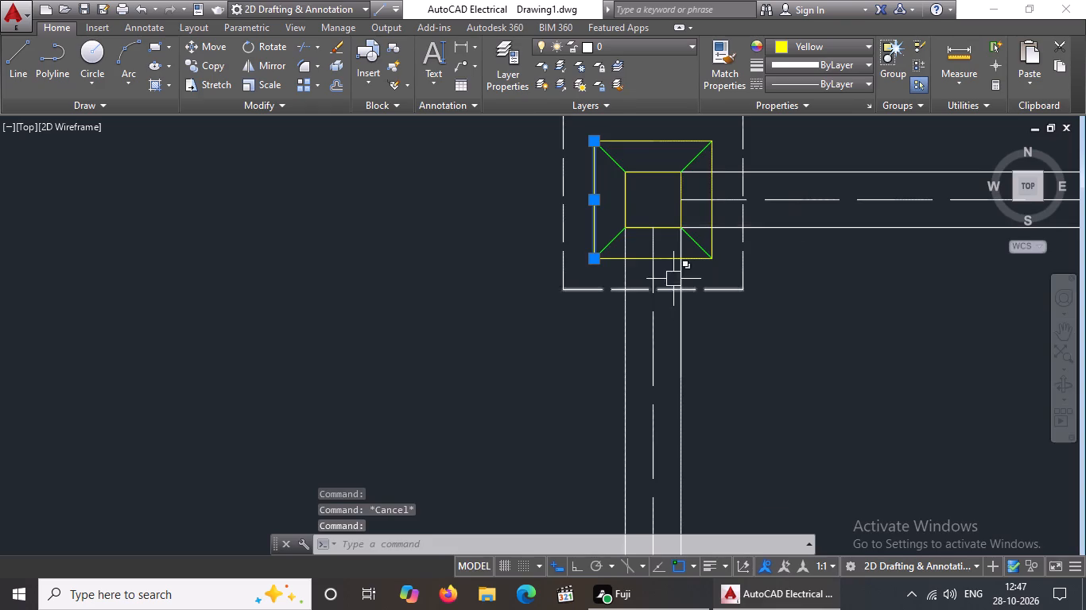
{"action": "scroll", "coordinate": [673, 277], "scroll_direction": "down", "scroll_amount": 5}
{"action": "key", "text": "Escape"}
Colour the top side of the dashed outer square of the top row's left-column footing Cyan.
{"action": "scroll", "coordinate": [688, 266], "scroll_direction": "up", "scroll_amount": 1}
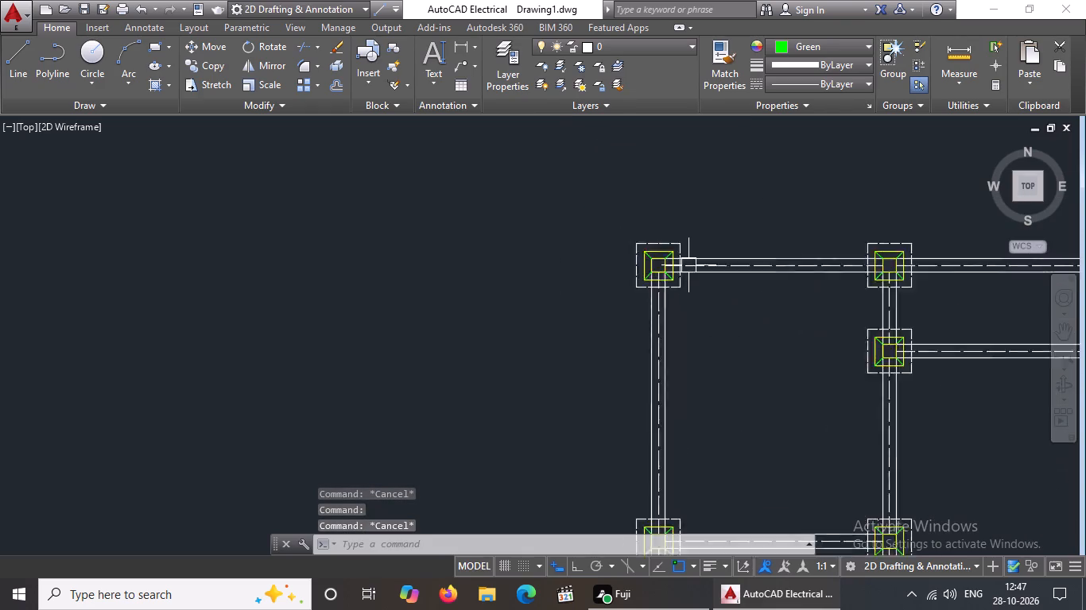
{"action": "scroll", "coordinate": [688, 265], "scroll_direction": "up", "scroll_amount": 3}
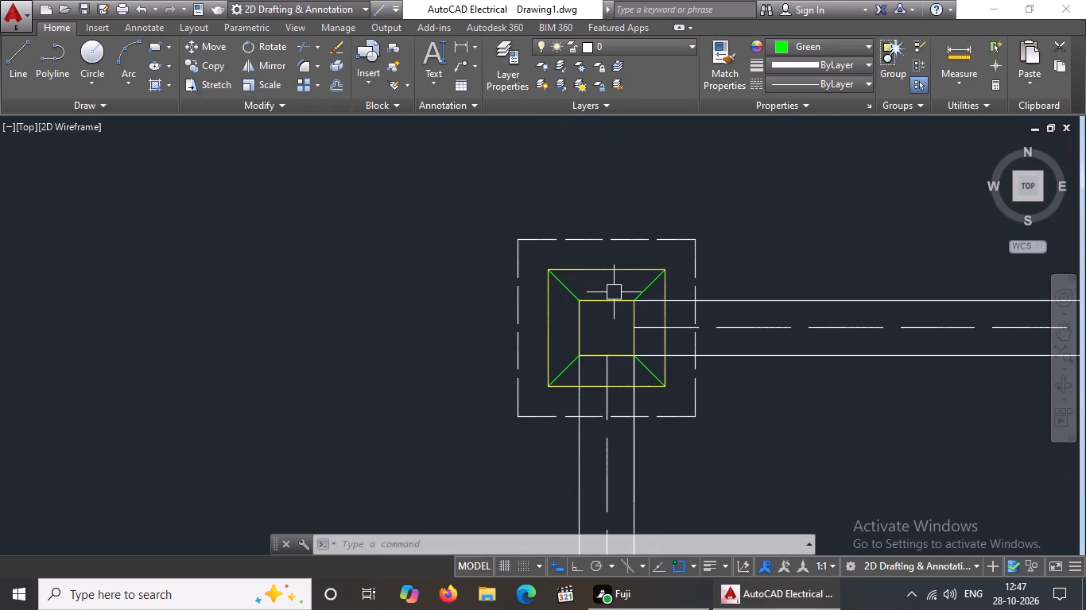
{"action": "left_click", "coordinate": [650, 238]}
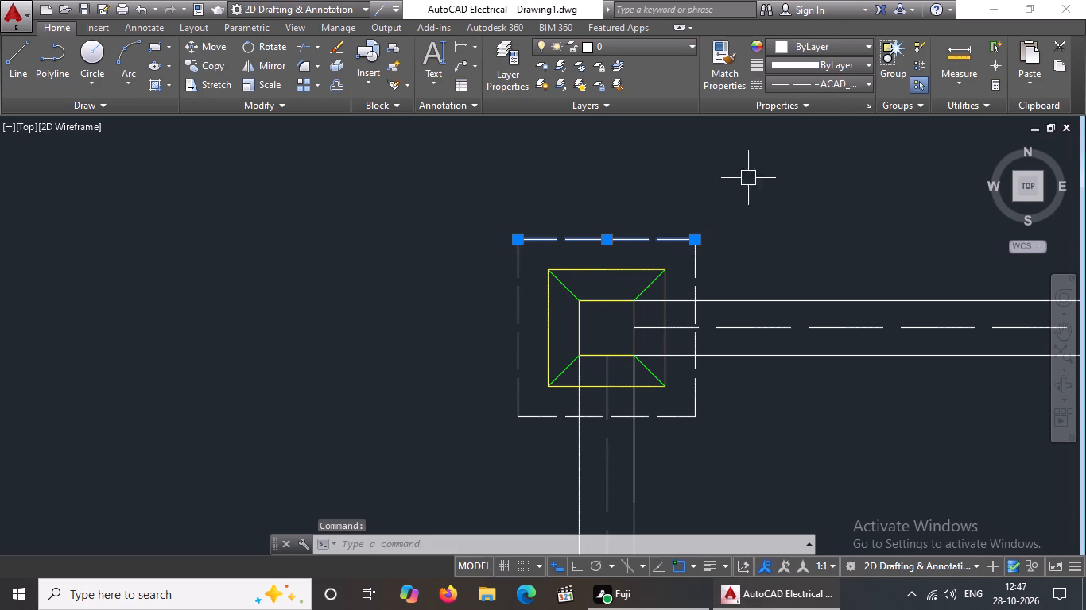
{"action": "left_click", "coordinate": [840, 49]}
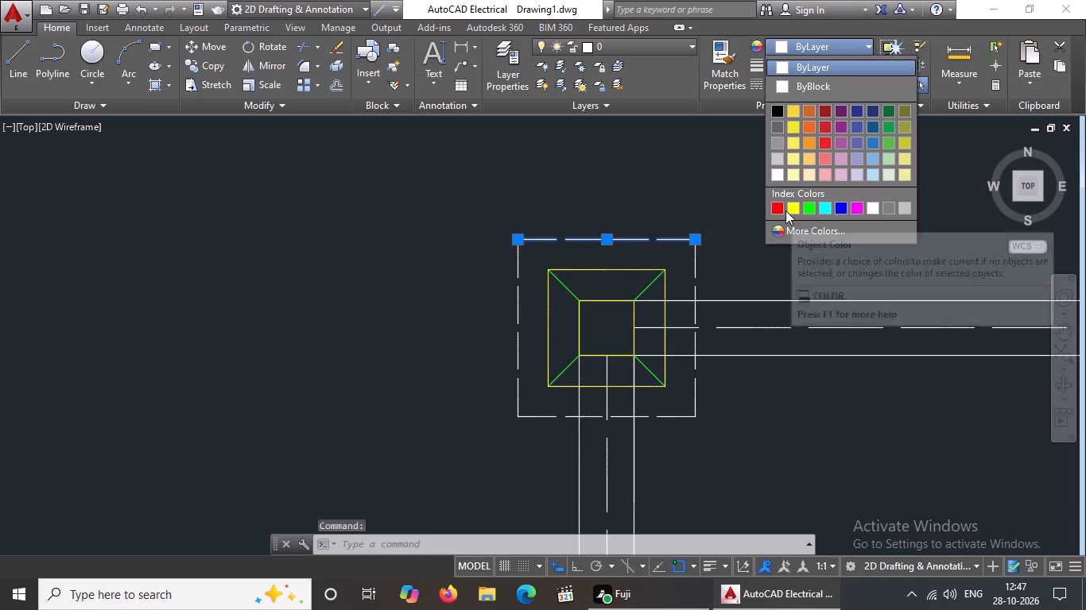
{"action": "left_click", "coordinate": [828, 208]}
Colour the right, bottom and left sides of the dashed outer square of the top row's left-column footing Cyan.
{"action": "left_click", "coordinate": [692, 276]}
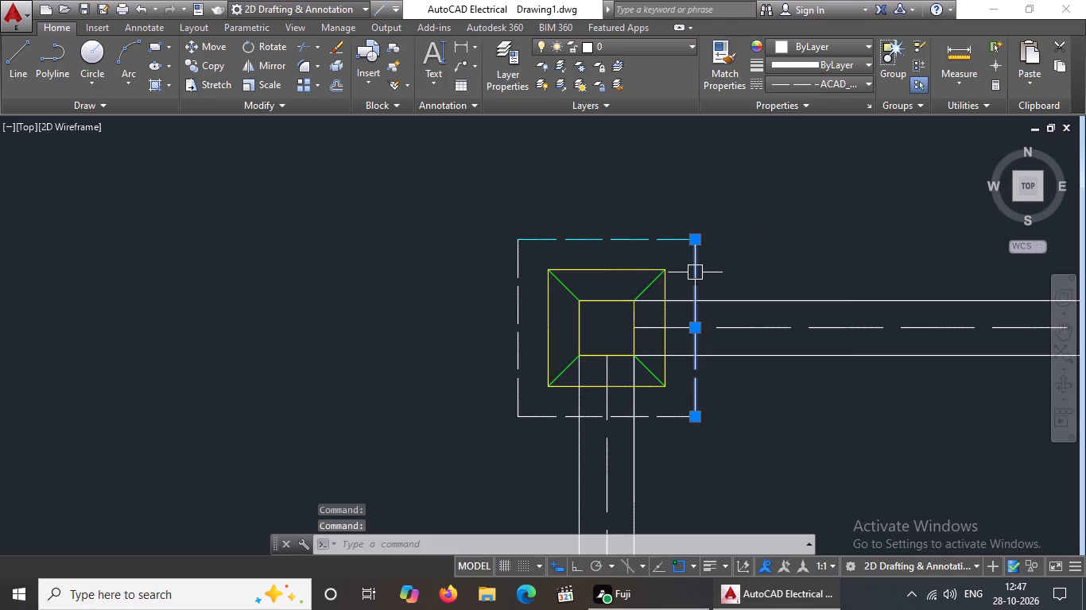
{"action": "left_click", "coordinate": [829, 83]}
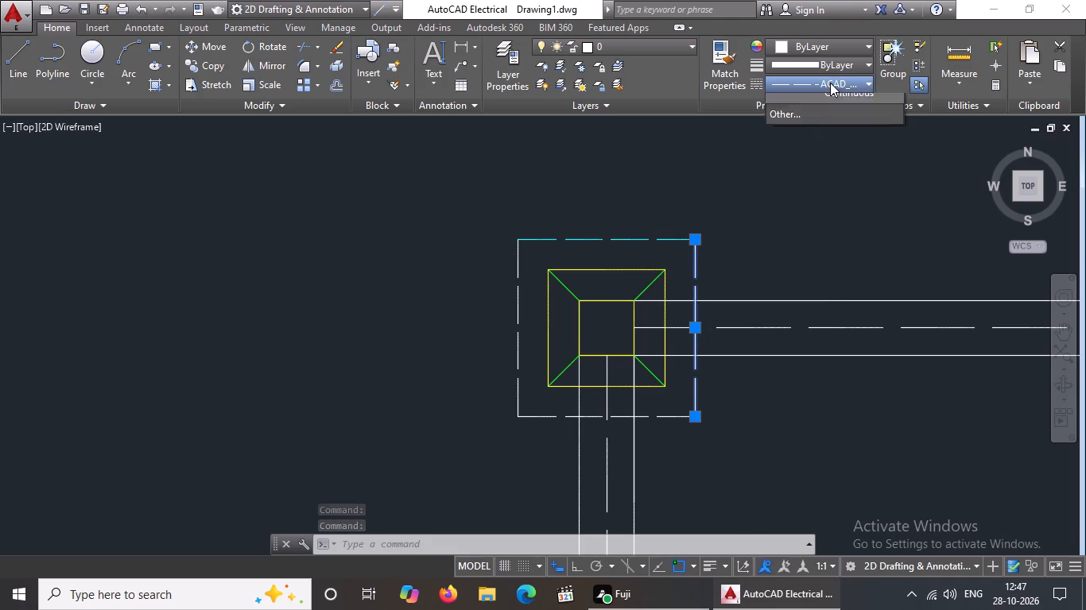
{"action": "left_click", "coordinate": [811, 48]}
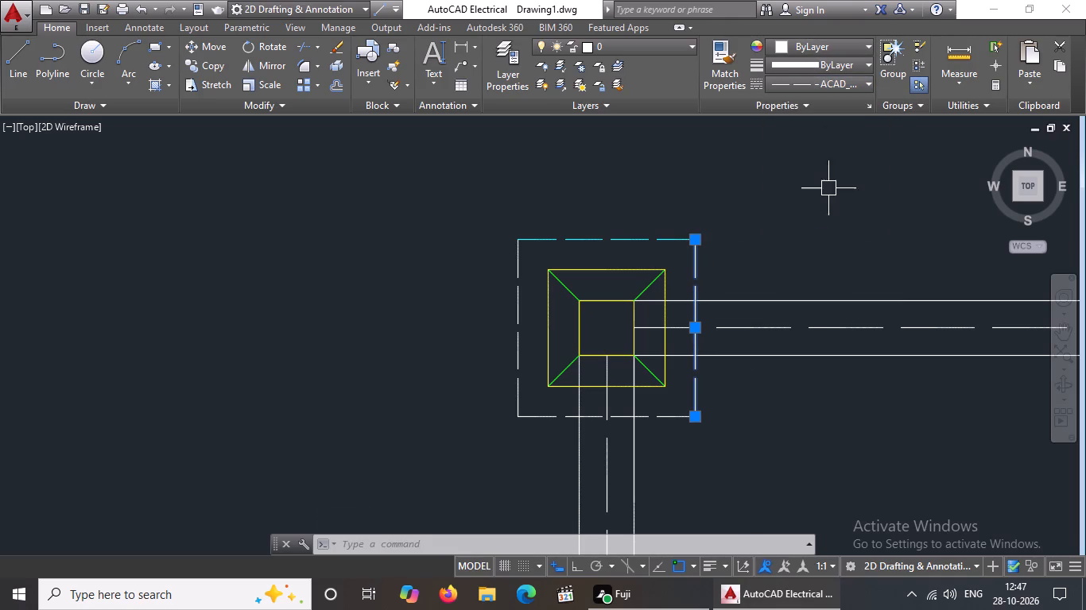
{"action": "left_click", "coordinate": [800, 46]}
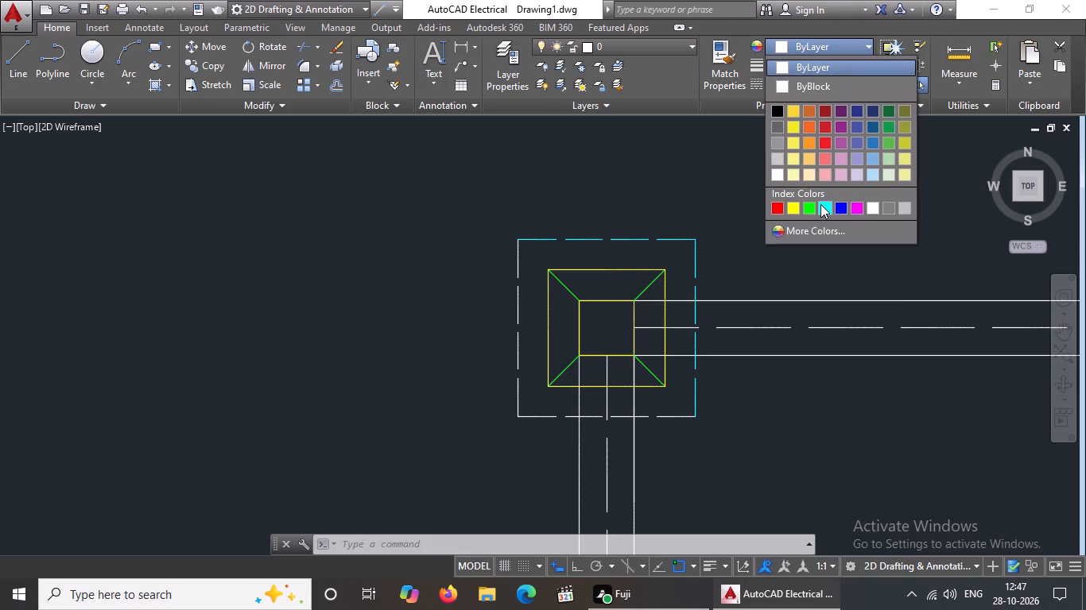
{"action": "left_click", "coordinate": [827, 203]}
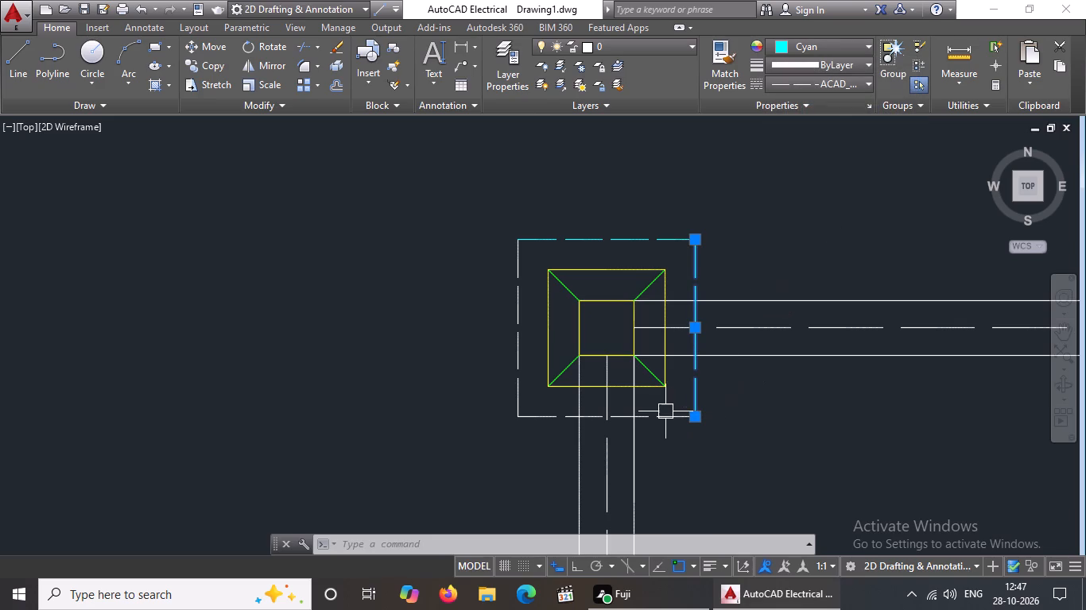
{"action": "left_click_drag", "start_coordinate": [665, 413], "coordinate": [665, 406]}
{"action": "left_click", "coordinate": [830, 42]}
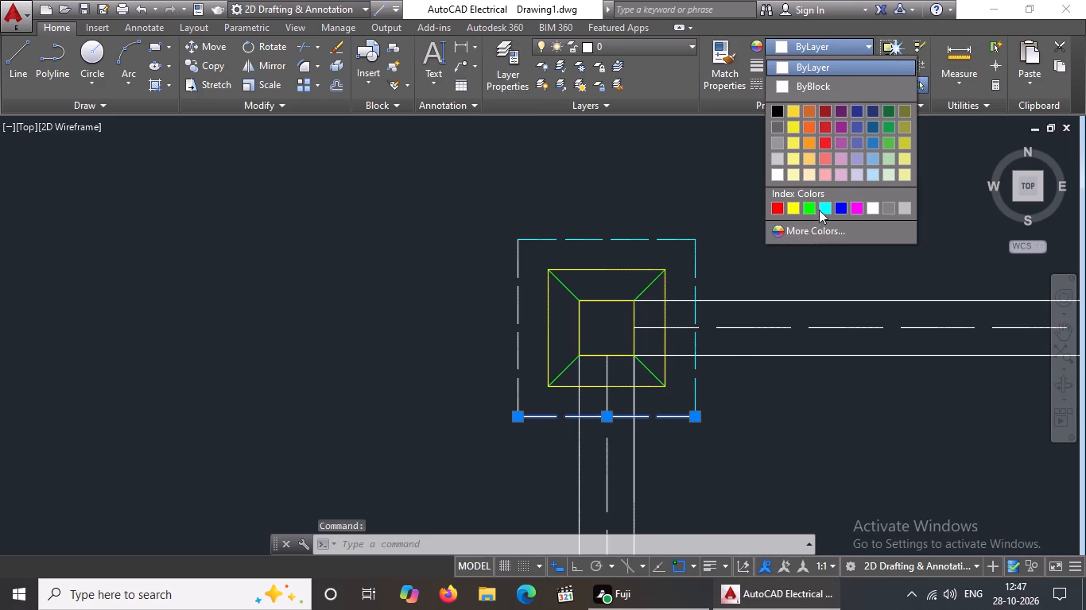
{"action": "left_click", "coordinate": [824, 204]}
{"action": "left_click", "coordinate": [516, 309]}
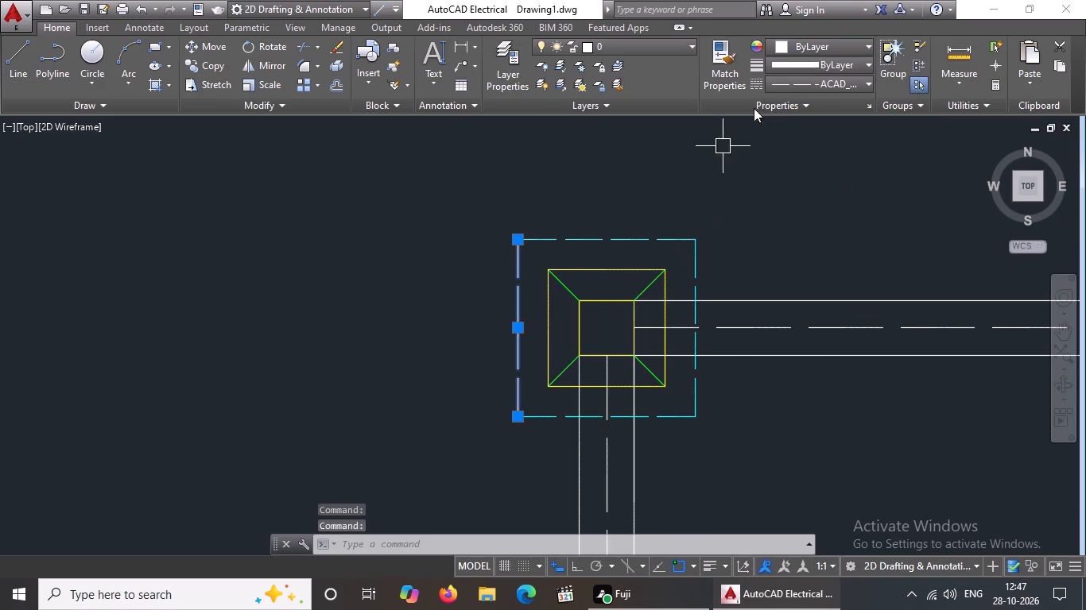
{"action": "left_click", "coordinate": [833, 48]}
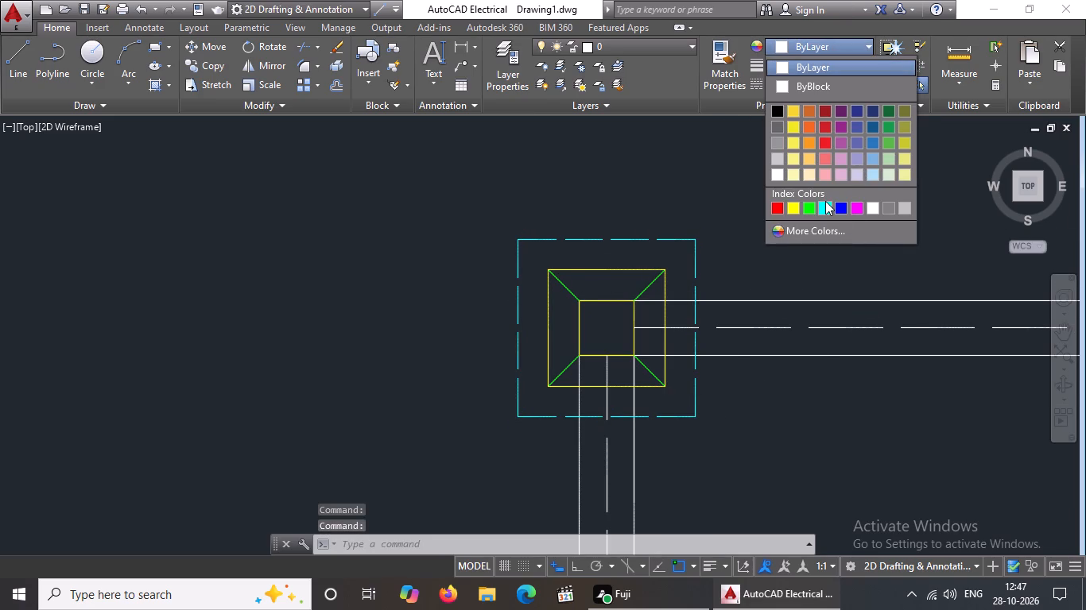
{"action": "left_click", "coordinate": [825, 201]}
{"action": "key", "text": "Escape"}
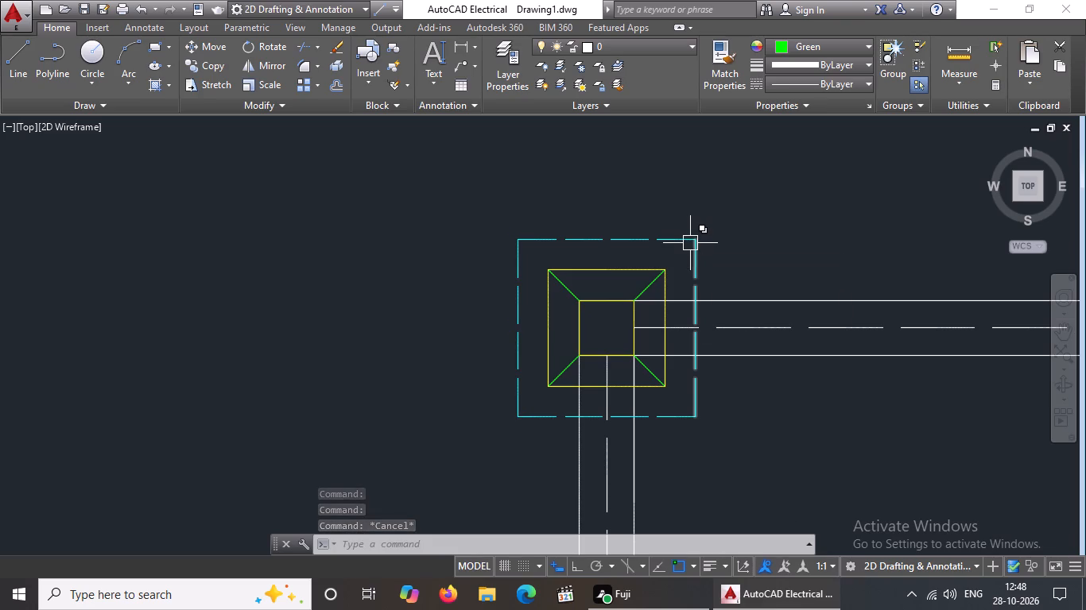
Colour the top and right sides of the dashed outer square of the top row's middle-column footing Cyan.
{"action": "scroll", "coordinate": [680, 316], "scroll_direction": "down", "scroll_amount": 2}
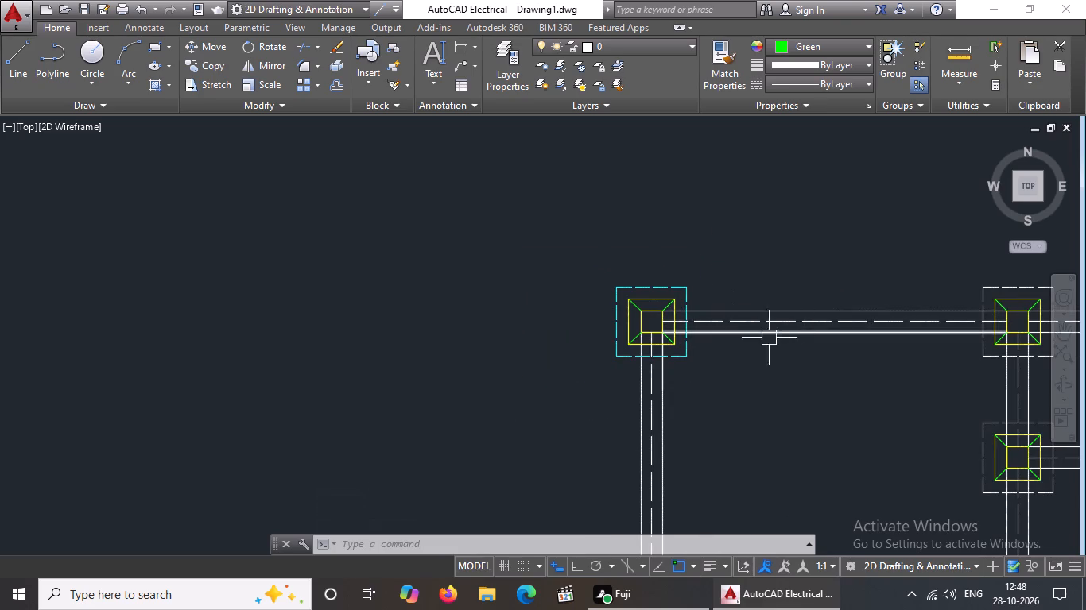
{"action": "scroll", "coordinate": [736, 332], "scroll_direction": "down", "scroll_amount": 2}
{"action": "scroll", "coordinate": [1001, 342], "scroll_direction": "up", "scroll_amount": 3}
{"action": "scroll", "coordinate": [258, 297], "scroll_direction": "down", "scroll_amount": 4}
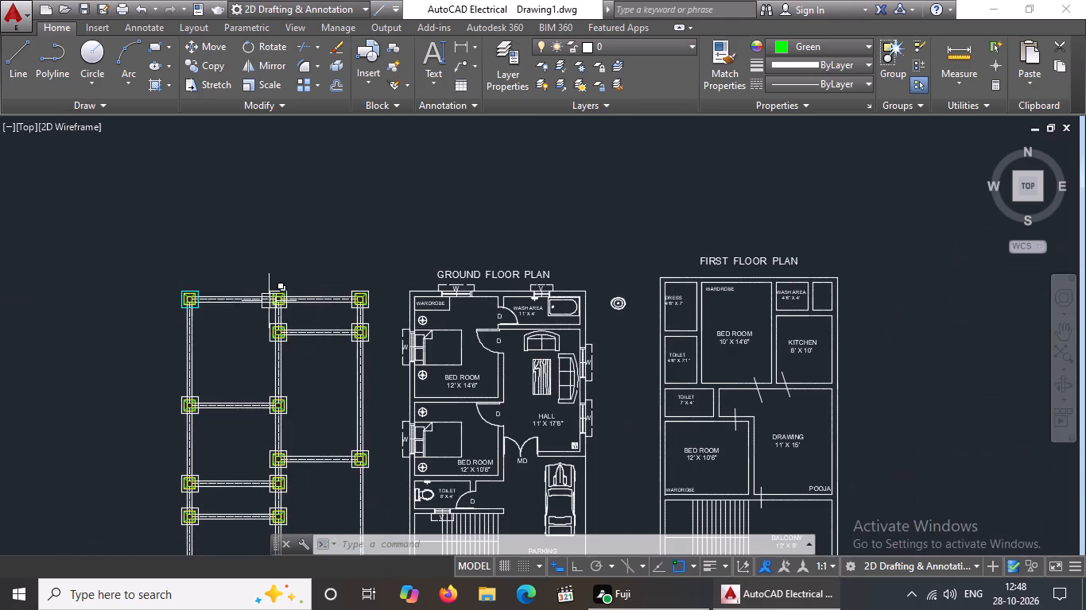
{"action": "scroll", "coordinate": [249, 328], "scroll_direction": "up", "scroll_amount": 2}
{"action": "scroll", "coordinate": [67, 264], "scroll_direction": "up", "scroll_amount": 3}
{"action": "scroll", "coordinate": [75, 264], "scroll_direction": "down", "scroll_amount": 3}
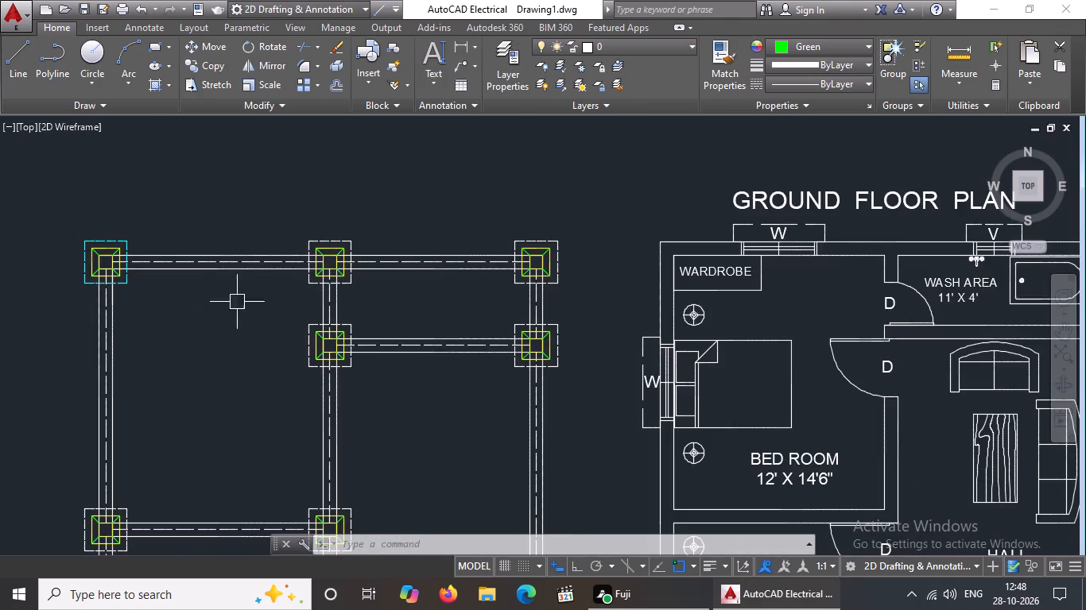
{"action": "scroll", "coordinate": [334, 229], "scroll_direction": "up", "scroll_amount": 3}
{"action": "left_click", "coordinate": [295, 275]}
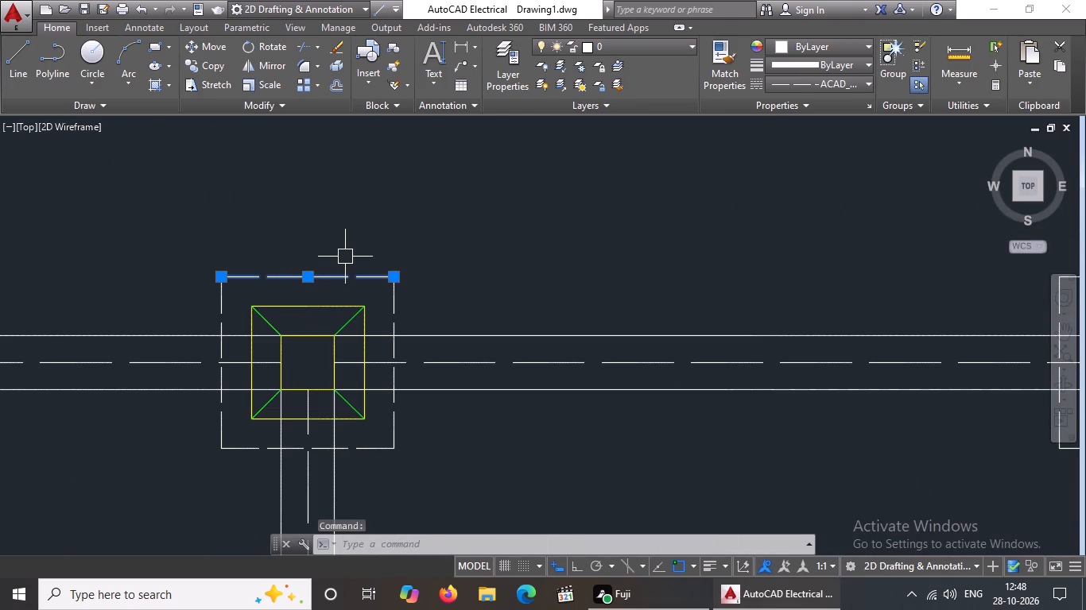
{"action": "left_click", "coordinate": [786, 43]}
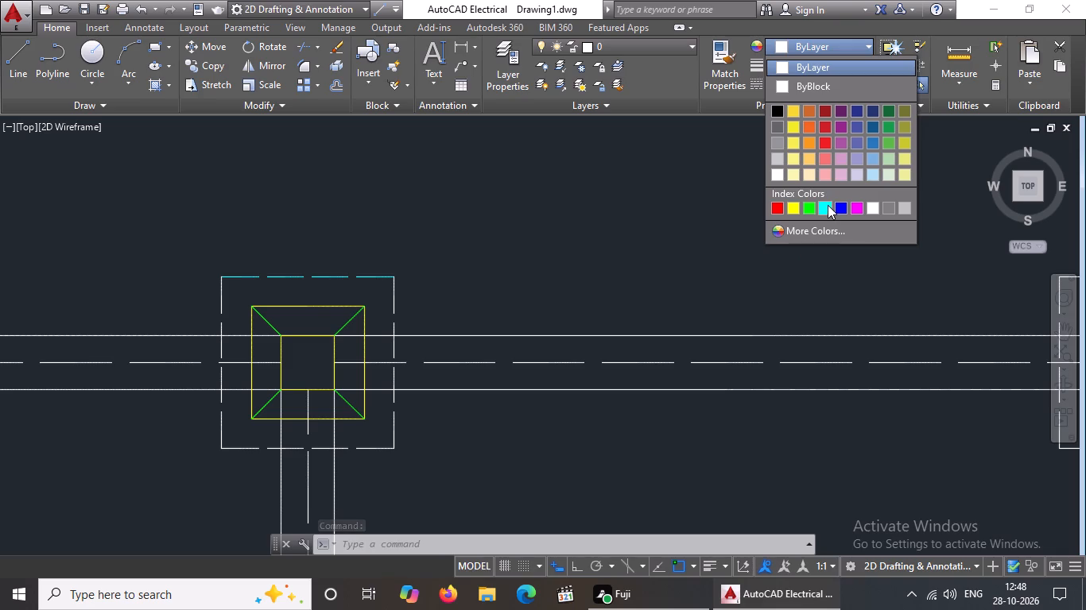
{"action": "left_click", "coordinate": [828, 205]}
{"action": "left_click_drag", "start_coordinate": [398, 293], "coordinate": [421, 272]}
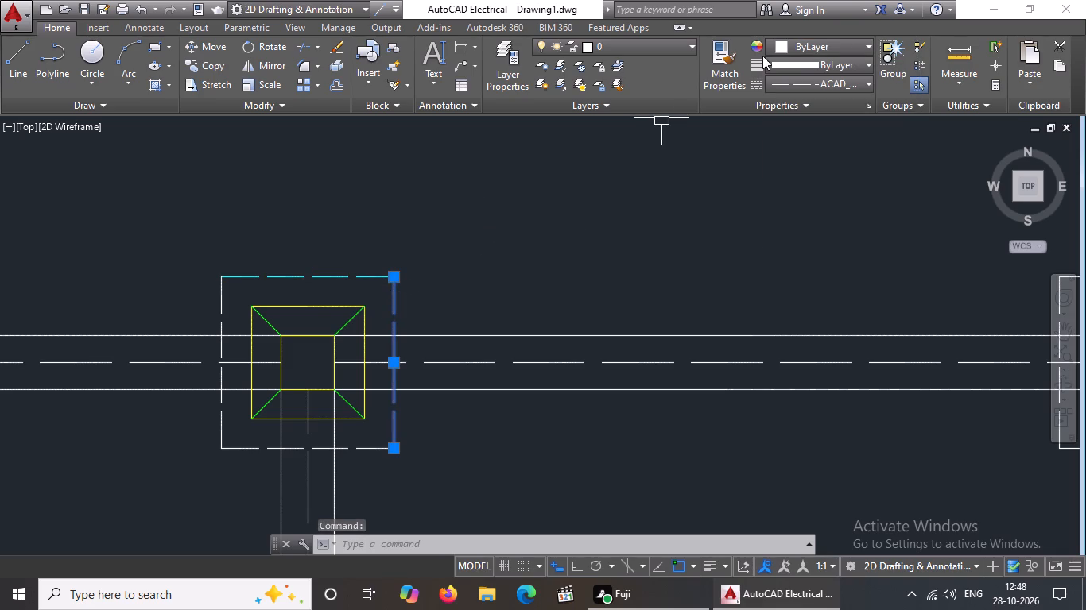
{"action": "left_click", "coordinate": [785, 47]}
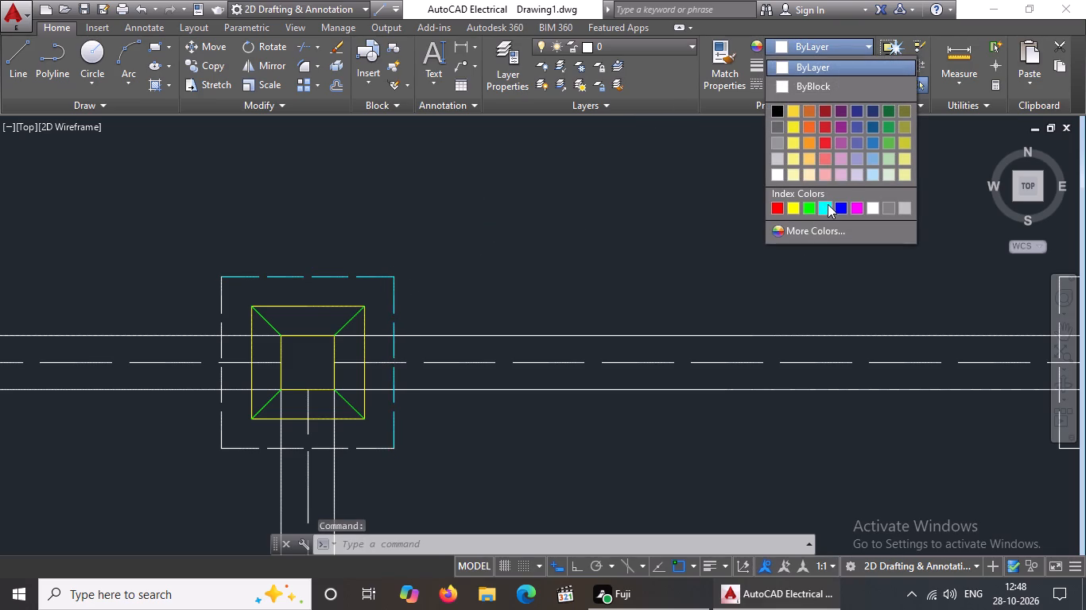
{"action": "left_click", "coordinate": [828, 204]}
Colour the left and bottom sides of the dashed outer square of the top row's middle-column footing Cyan.
{"action": "left_click", "coordinate": [214, 313]}
{"action": "left_click", "coordinate": [222, 307]}
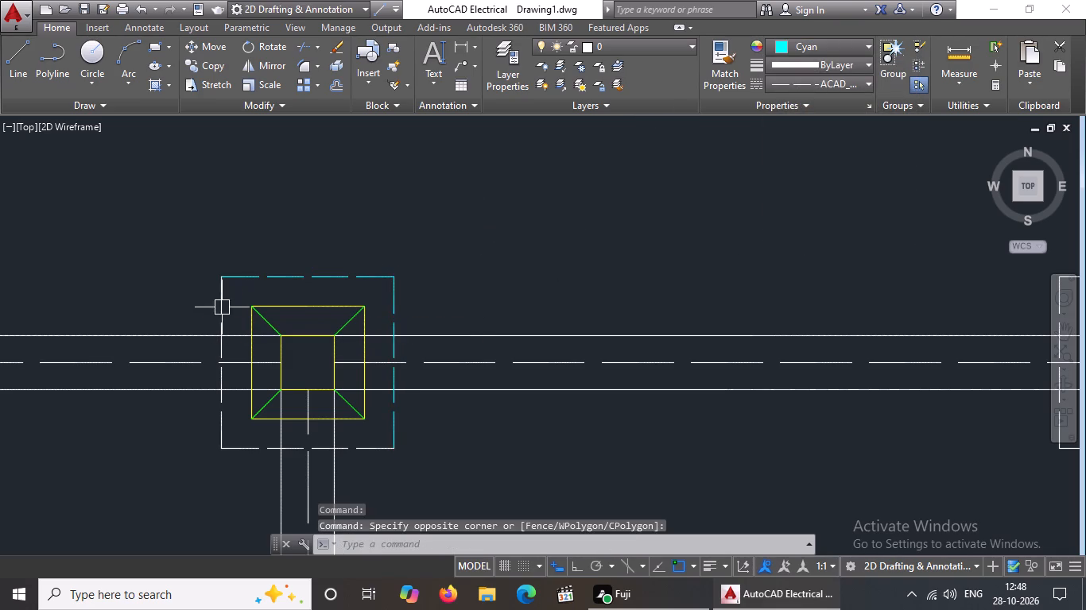
{"action": "left_click", "coordinate": [223, 299]}
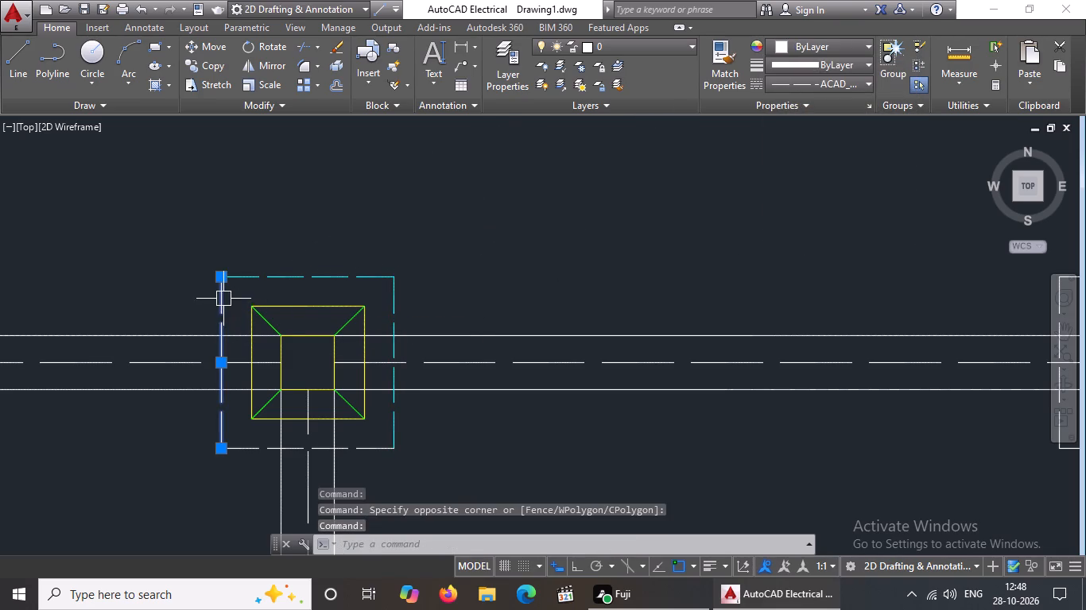
{"action": "left_click", "coordinate": [782, 41]}
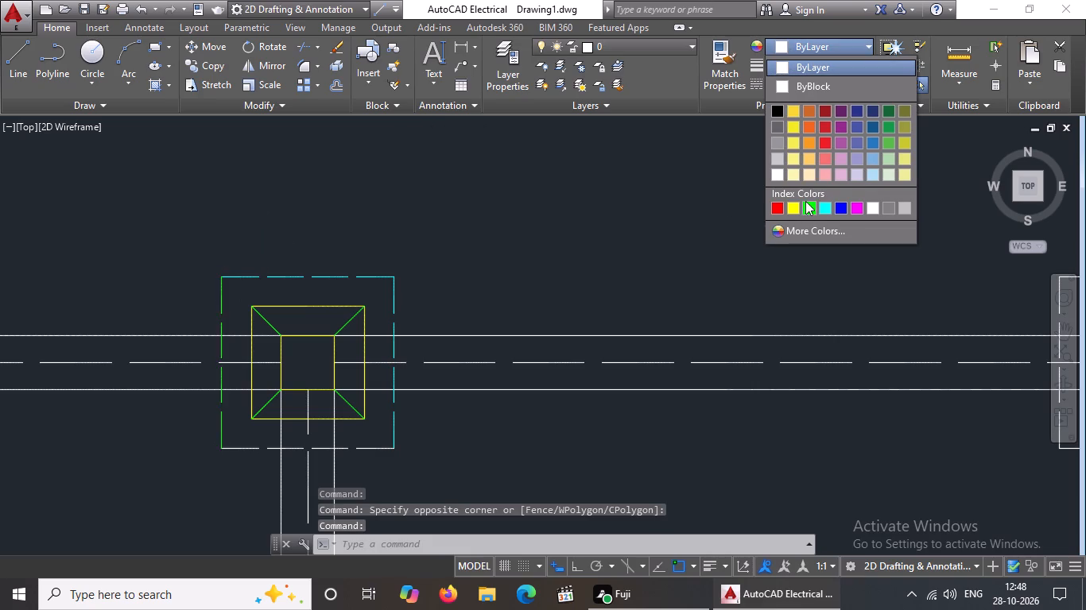
{"action": "left_click", "coordinate": [824, 203]}
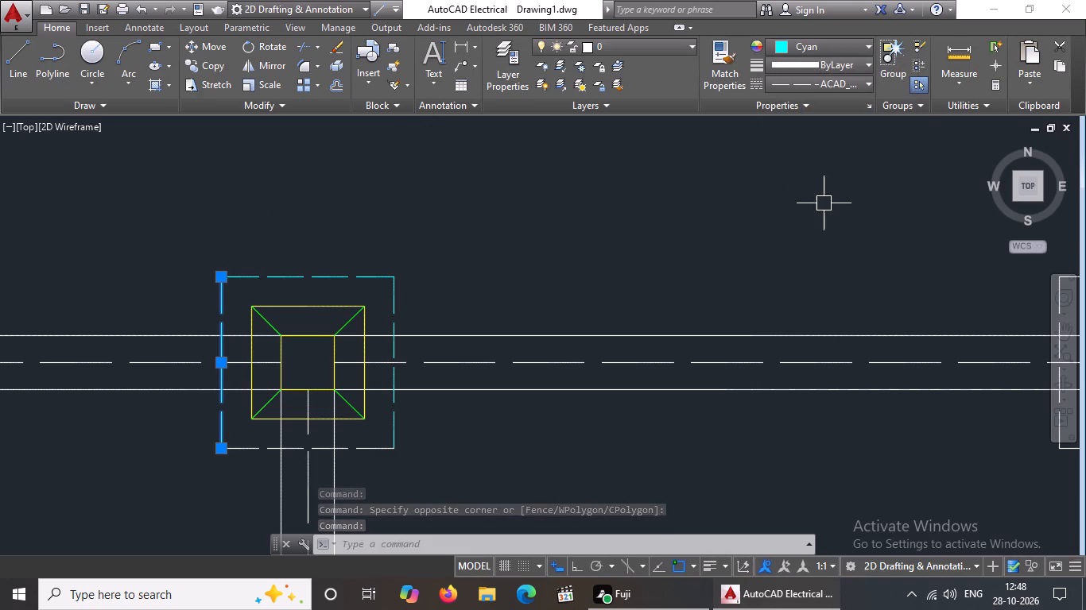
{"action": "key", "text": "Escape"}
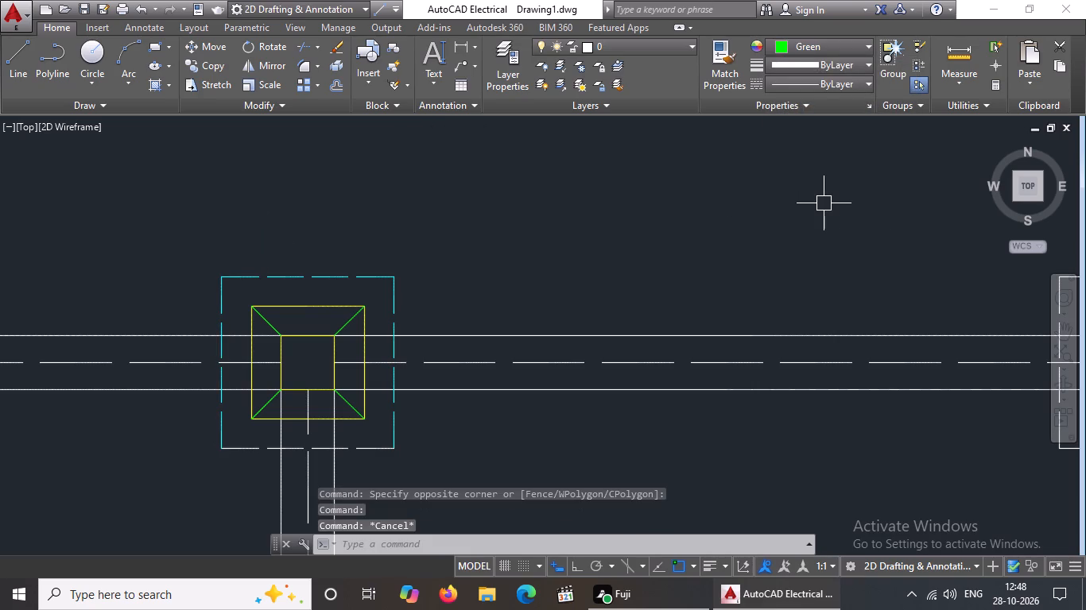
{"action": "left_click", "coordinate": [359, 450]}
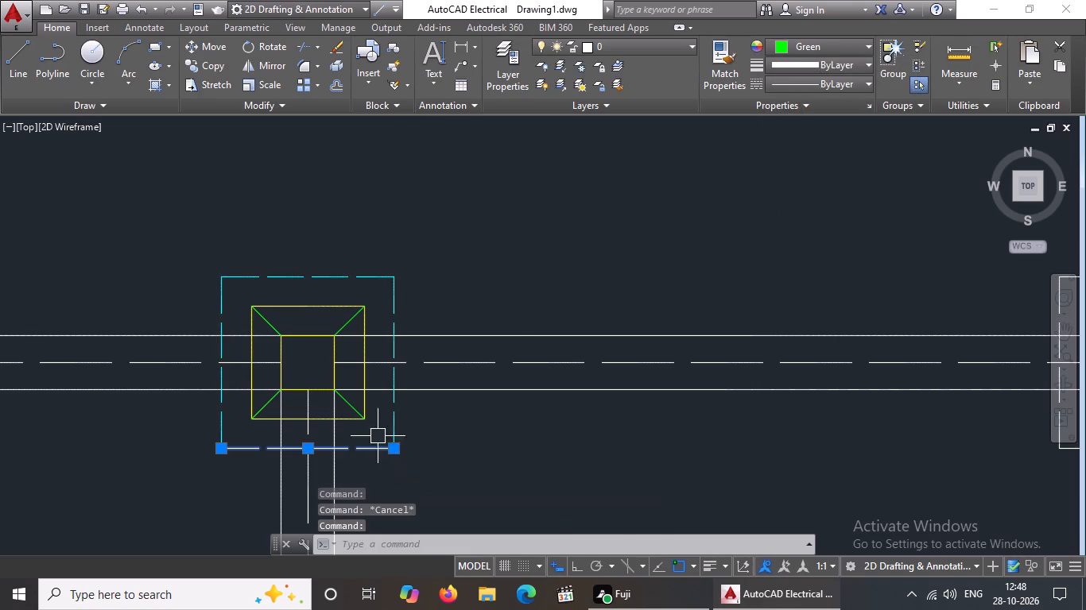
{"action": "left_click", "coordinate": [813, 38]}
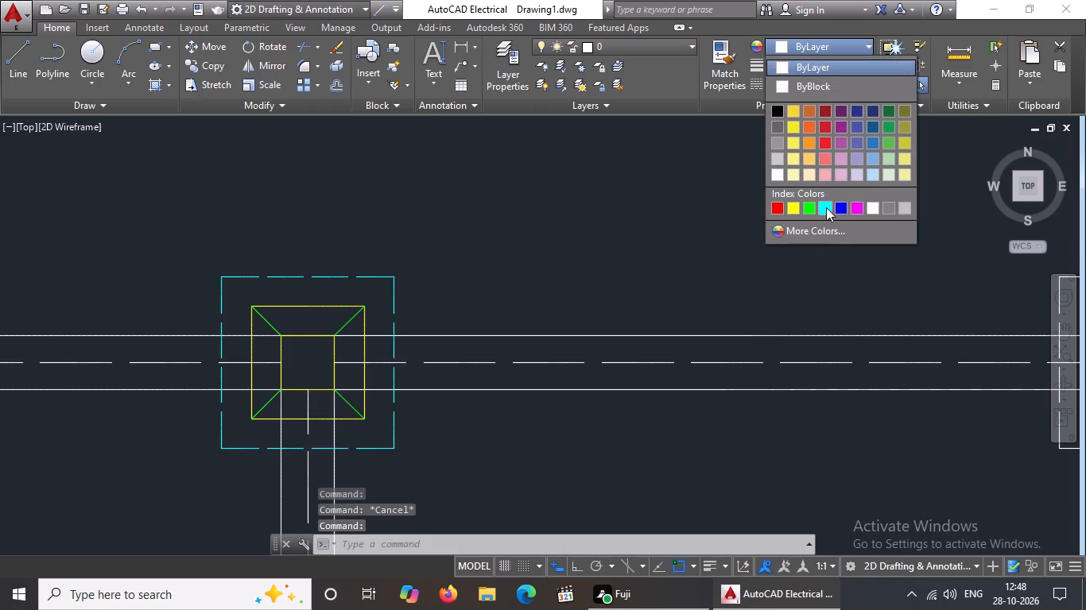
{"action": "left_click", "coordinate": [826, 207]}
{"action": "key", "text": "Escape"}
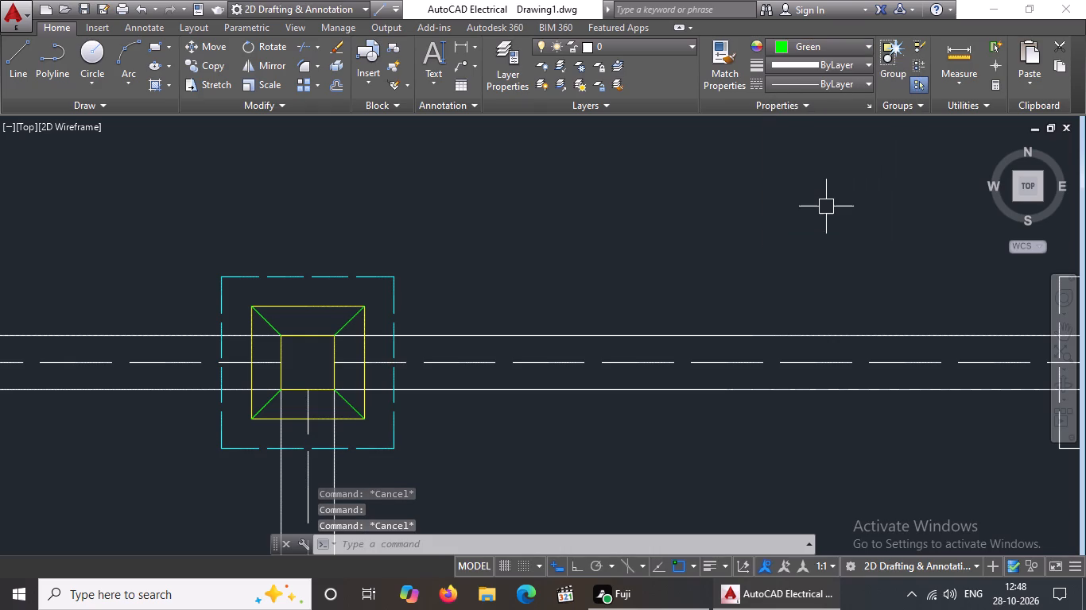
Colour the top and left sides of the dashed outer square of the top row's right-column footing Cyan.
{"action": "scroll", "coordinate": [725, 203], "scroll_direction": "down", "scroll_amount": 4}
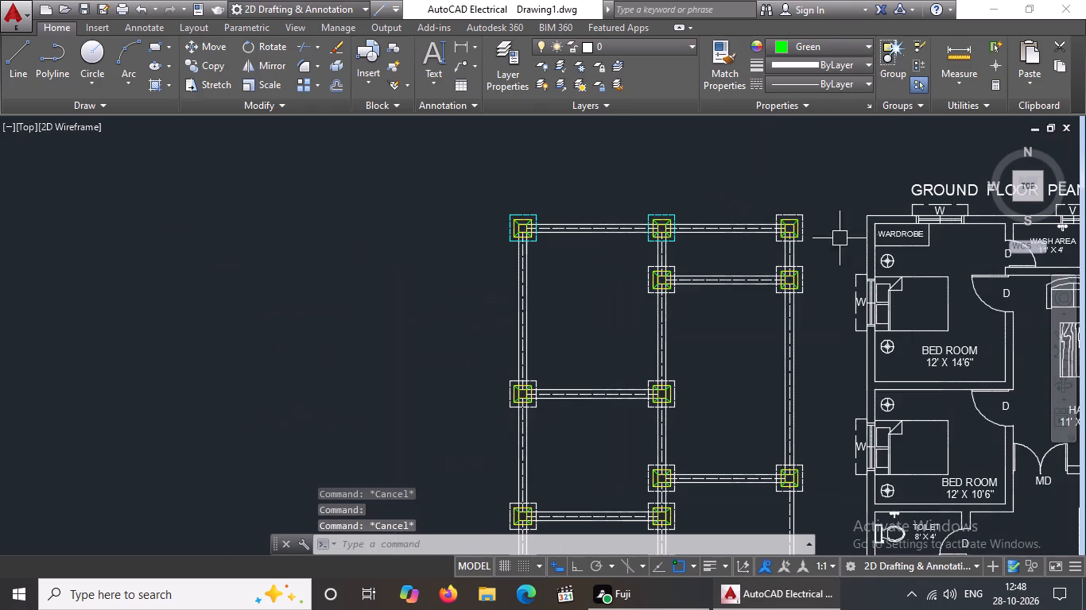
{"action": "scroll", "coordinate": [766, 218], "scroll_direction": "up", "scroll_amount": 4}
{"action": "left_click", "coordinate": [820, 207]}
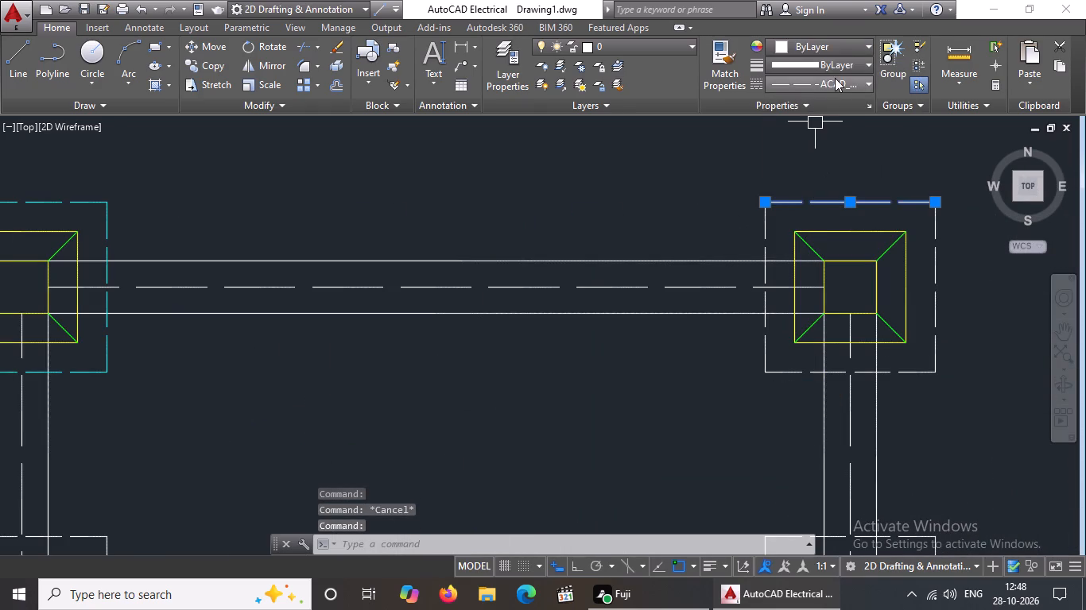
{"action": "left_click", "coordinate": [837, 42]}
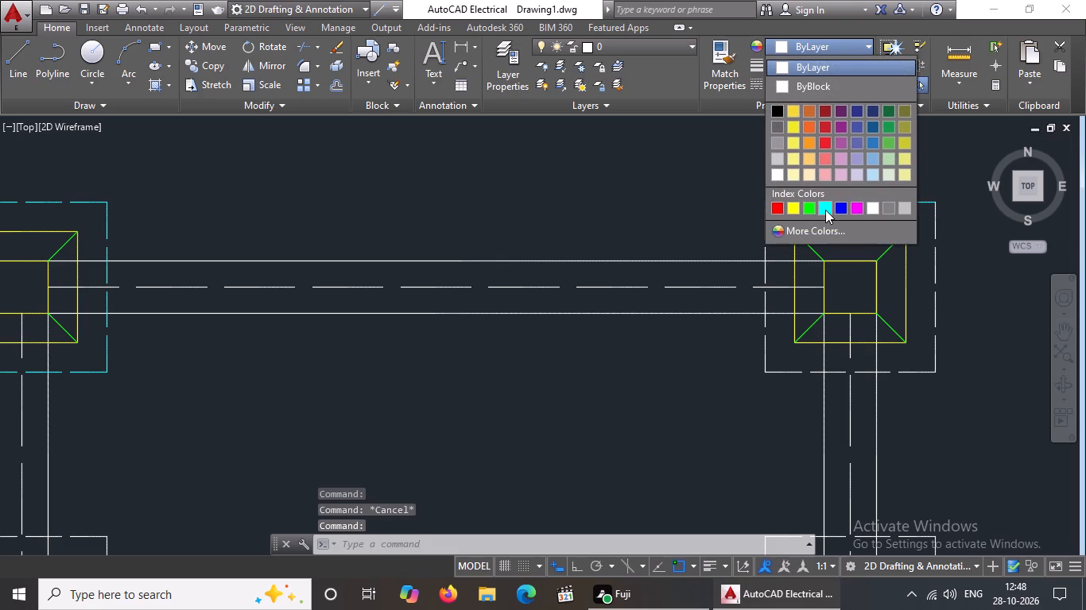
{"action": "left_click", "coordinate": [825, 210]}
{"action": "key", "text": "Escape"}
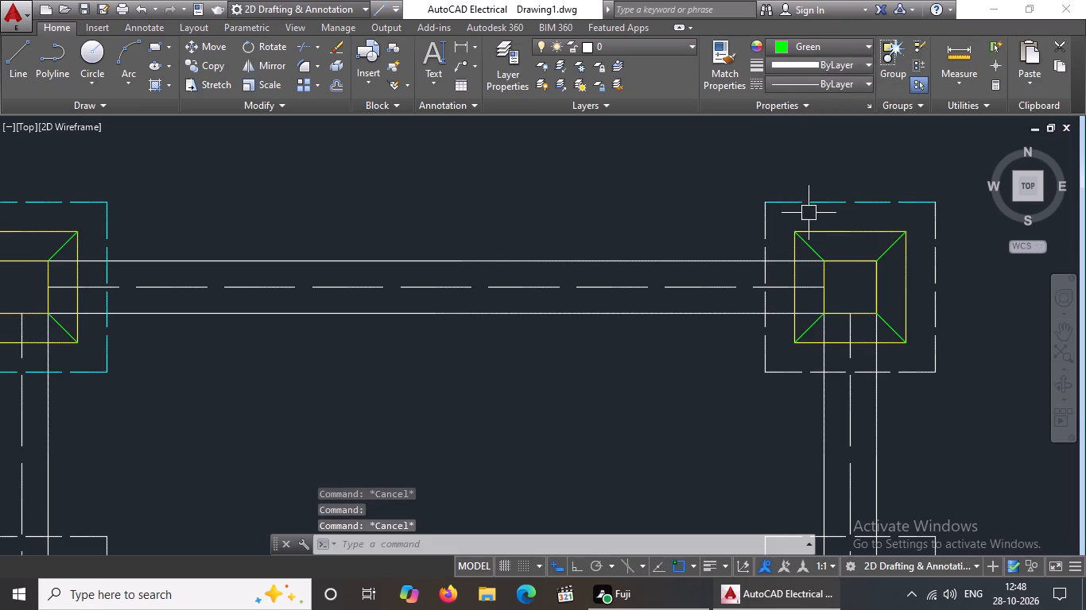
{"action": "left_click", "coordinate": [762, 238]}
{"action": "left_click", "coordinate": [830, 44]}
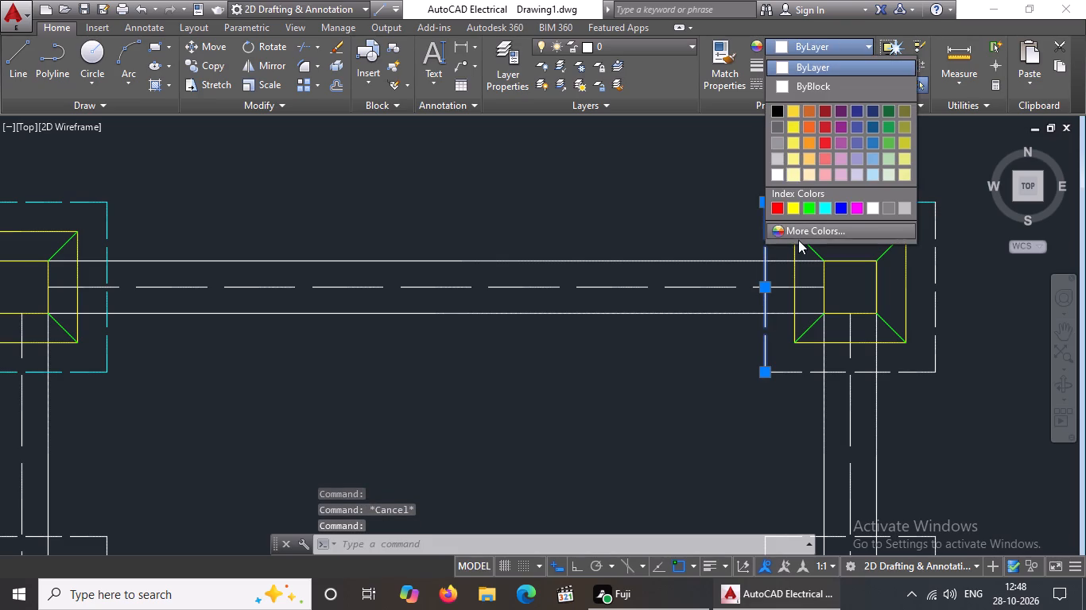
{"action": "left_click", "coordinate": [824, 206]}
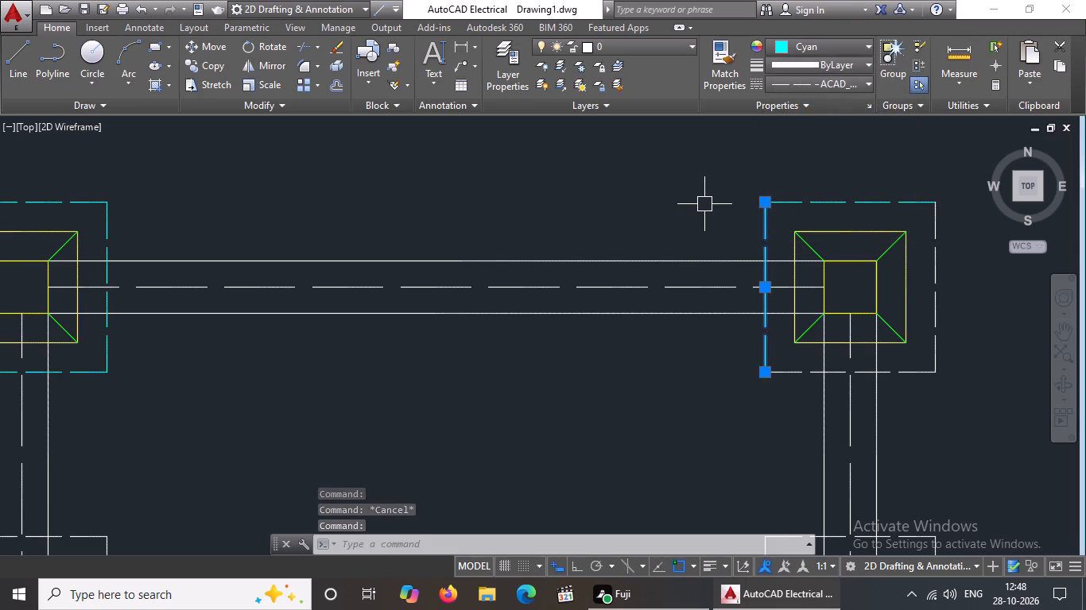
{"action": "key", "text": "Escape"}
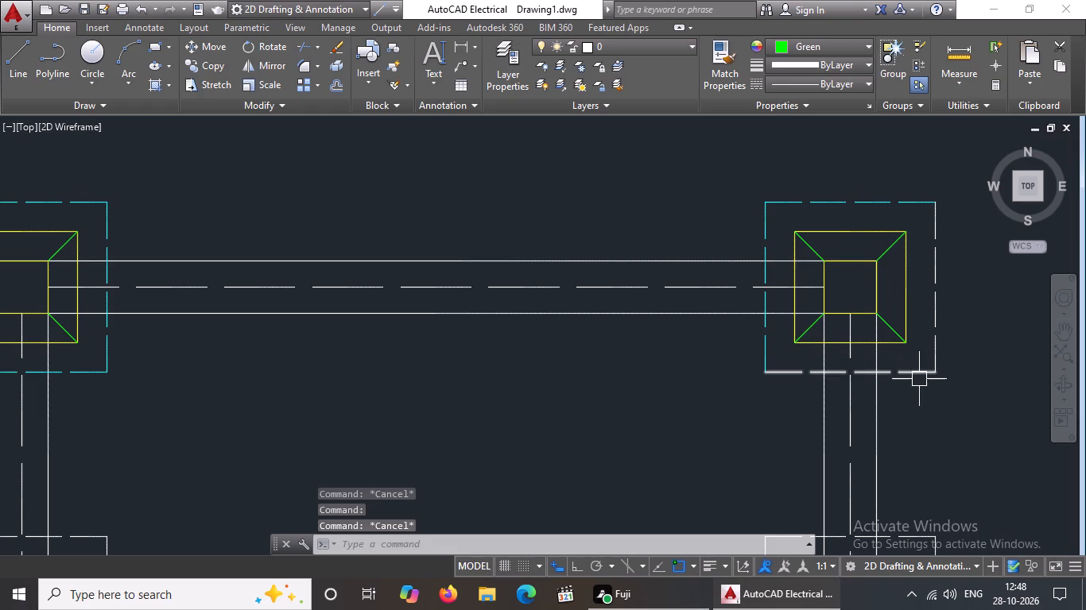
Colour the bottom and right sides of the dashed outer square of the top row's right-column footing Cyan.
{"action": "left_click", "coordinate": [918, 365]}
{"action": "left_click", "coordinate": [910, 376]}
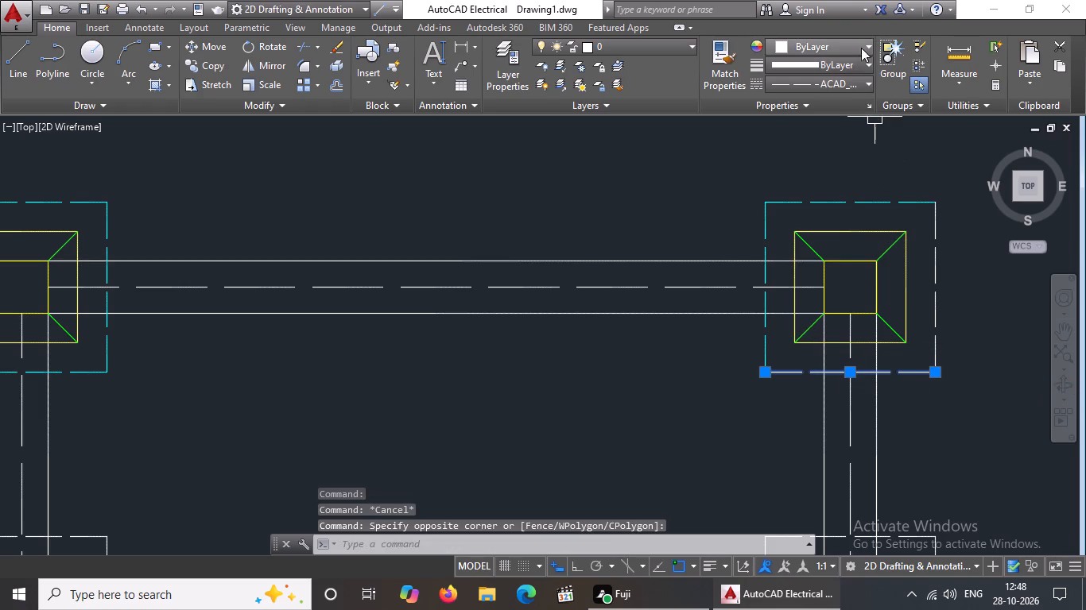
{"action": "left_click", "coordinate": [860, 44]}
{"action": "left_click", "coordinate": [828, 208]}
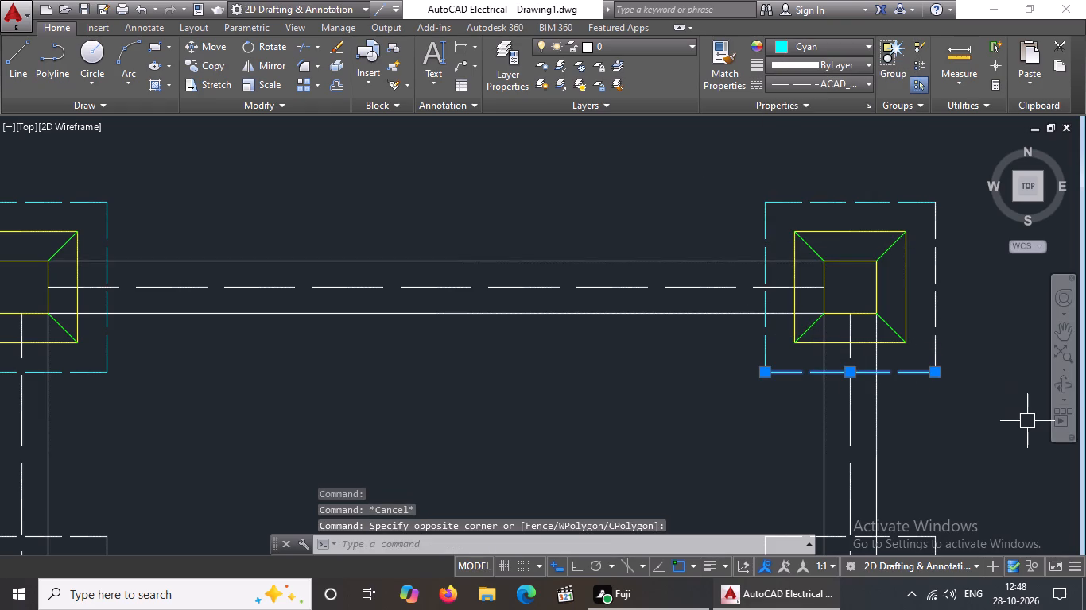
{"action": "key", "text": "Escape"}
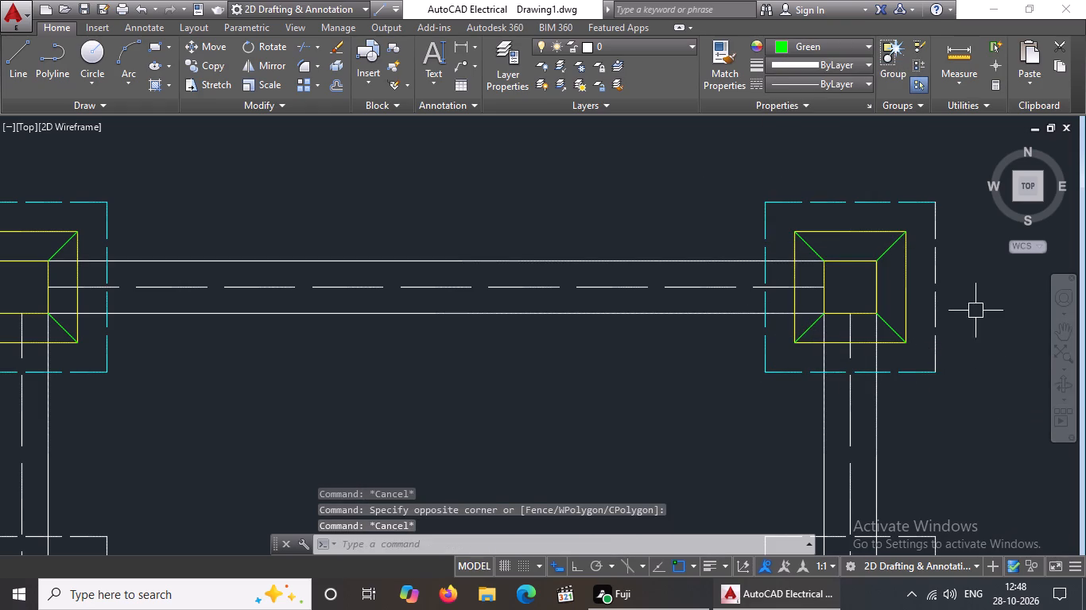
{"action": "left_click", "coordinate": [930, 340]}
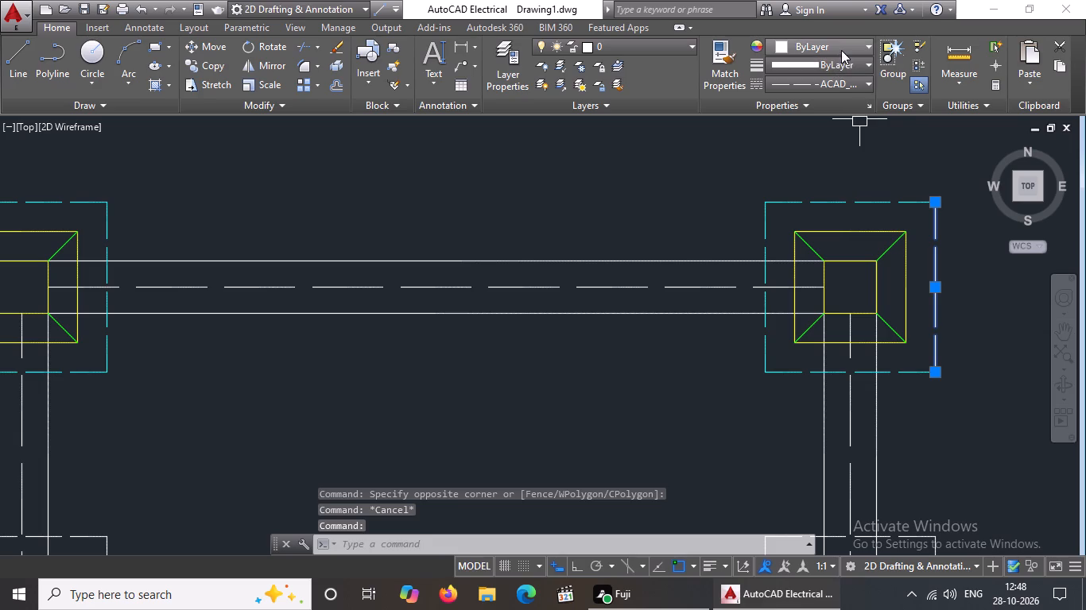
{"action": "left_click", "coordinate": [841, 50]}
{"action": "left_click", "coordinate": [825, 207]}
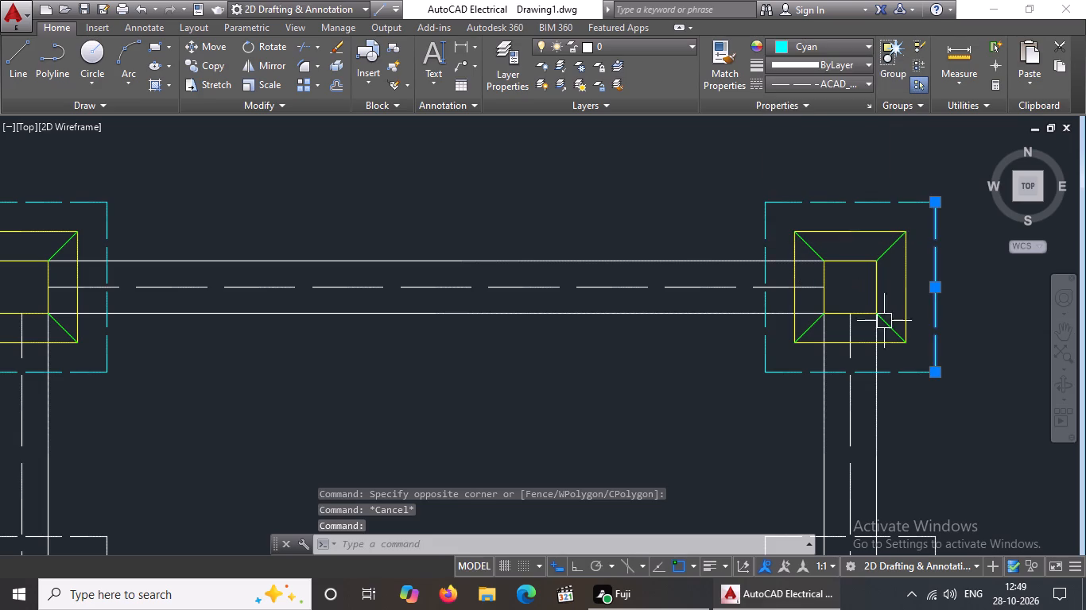
{"action": "key", "text": "Escape"}
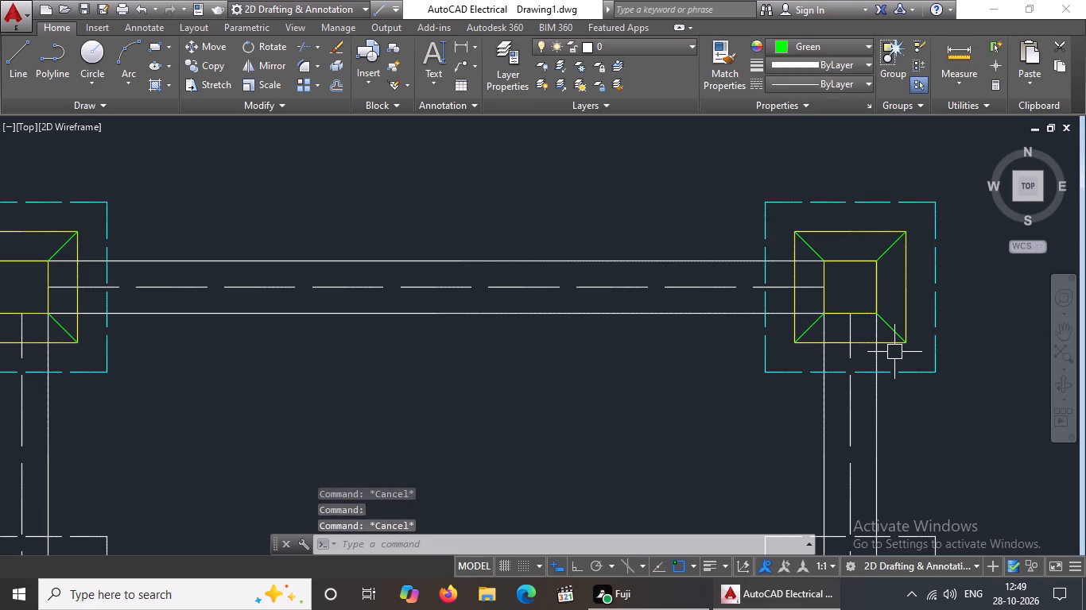
Colour the top and right sides of the dashed outer square of the second row's middle-column footing Cyan.
{"action": "scroll", "coordinate": [831, 367], "scroll_direction": "down", "scroll_amount": 2}
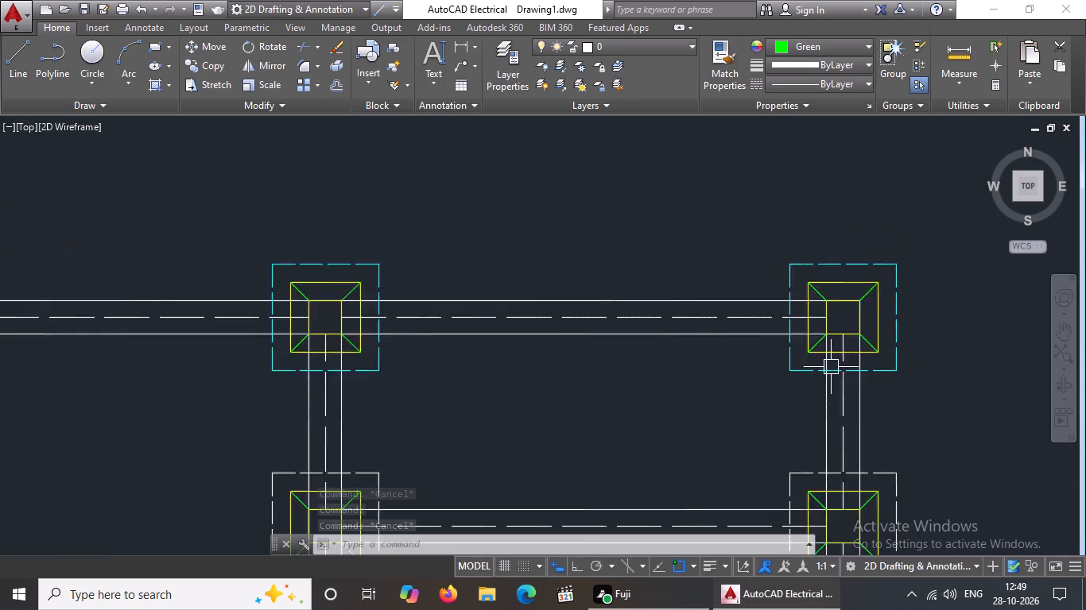
{"action": "scroll", "coordinate": [831, 367], "scroll_direction": "down", "scroll_amount": 2}
{"action": "scroll", "coordinate": [650, 403], "scroll_direction": "up", "scroll_amount": 3}
{"action": "left_click", "coordinate": [650, 432]}
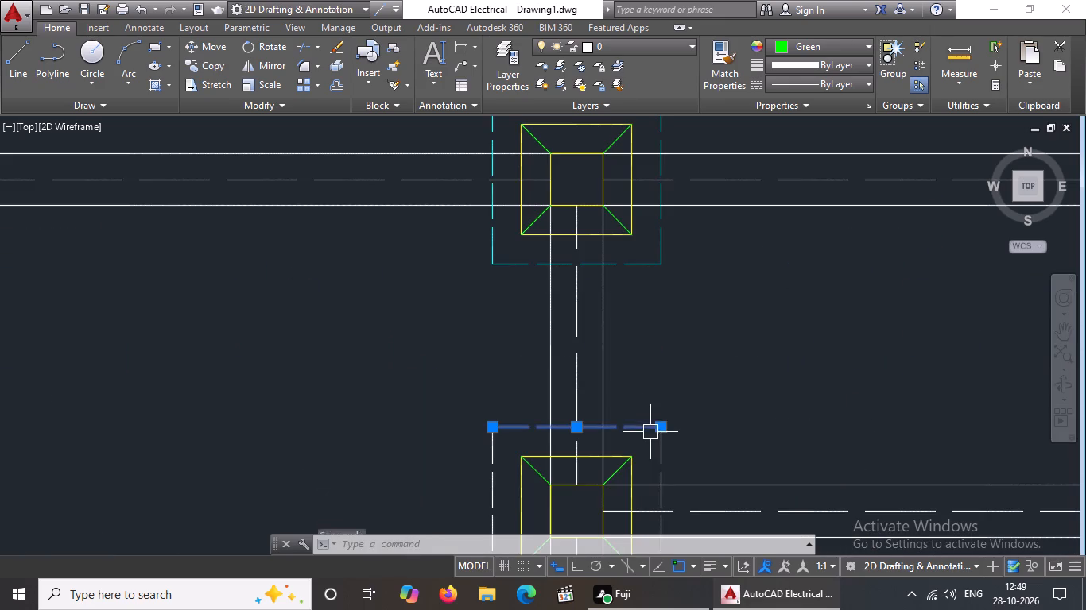
{"action": "left_click", "coordinate": [801, 44]}
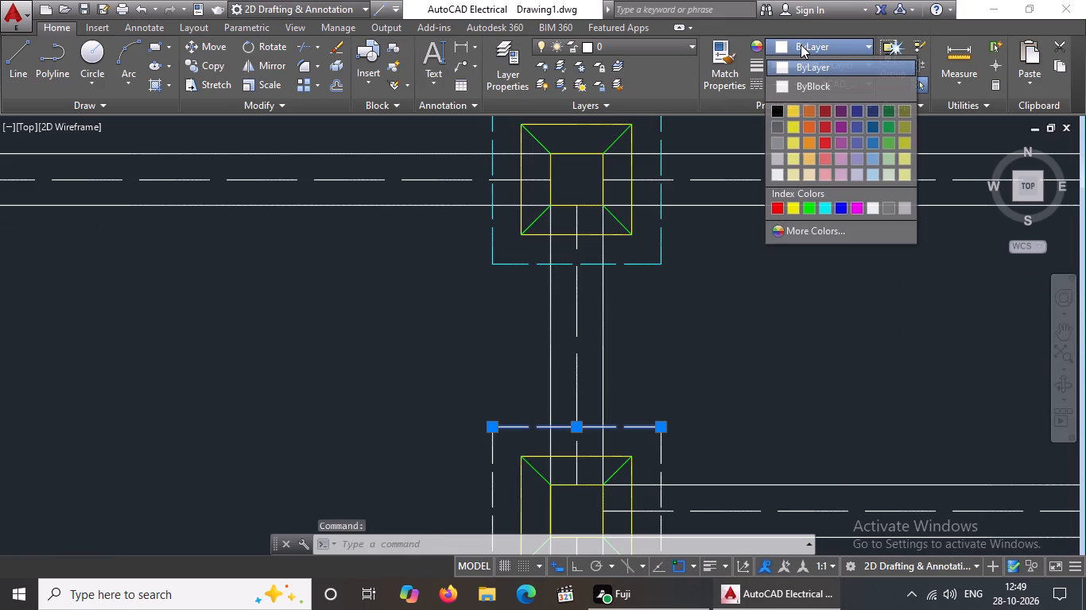
{"action": "left_click", "coordinate": [827, 207]}
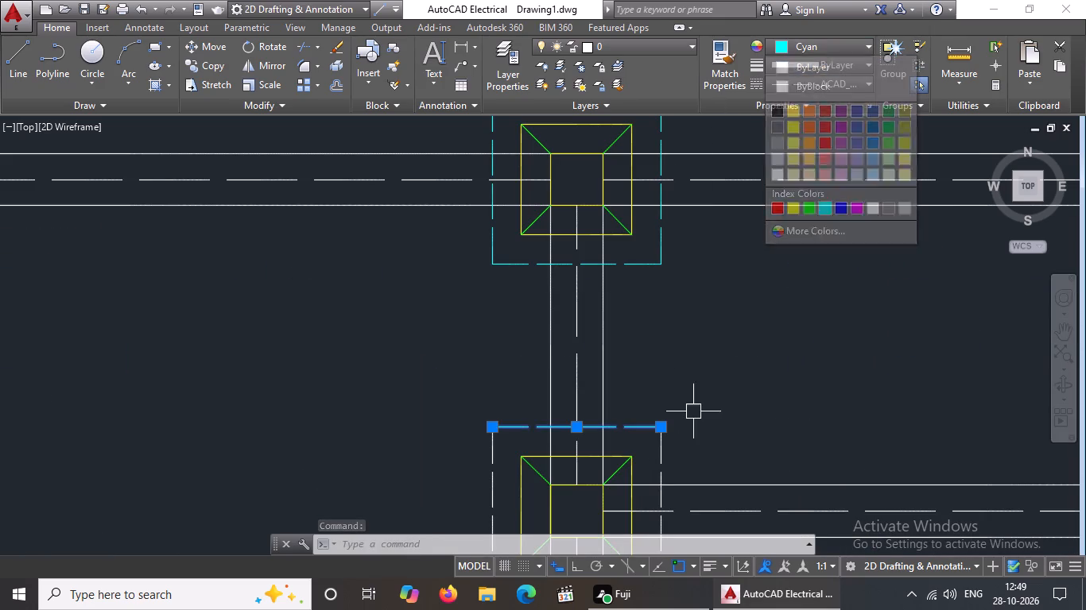
{"action": "scroll", "coordinate": [719, 396], "scroll_direction": "down", "scroll_amount": 4}
{"action": "scroll", "coordinate": [741, 443], "scroll_direction": "up", "scroll_amount": 4}
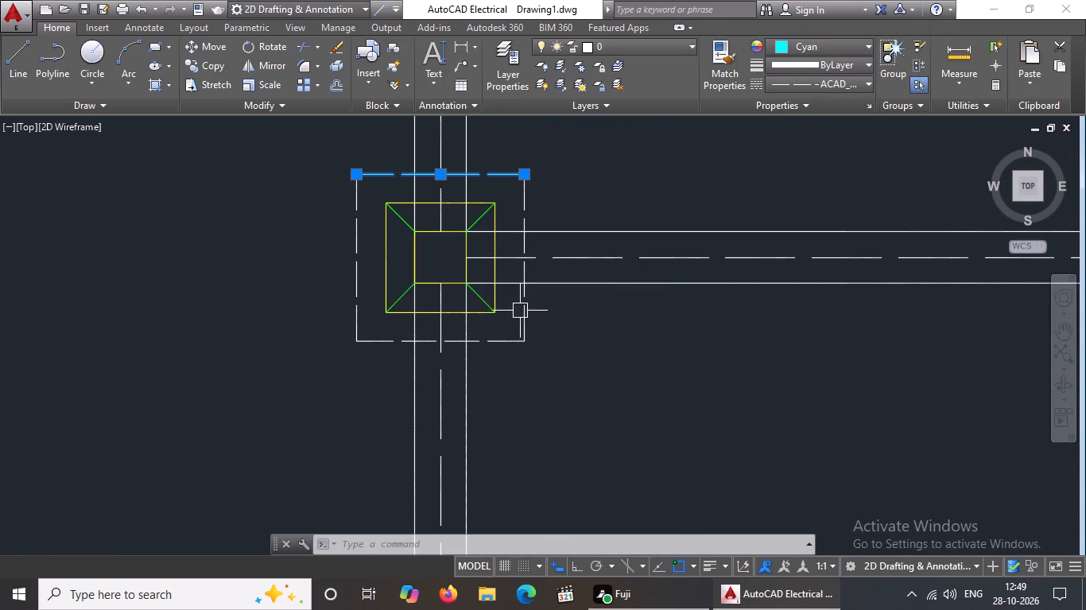
{"action": "left_click", "coordinate": [522, 311]}
{"action": "left_click", "coordinate": [841, 51]}
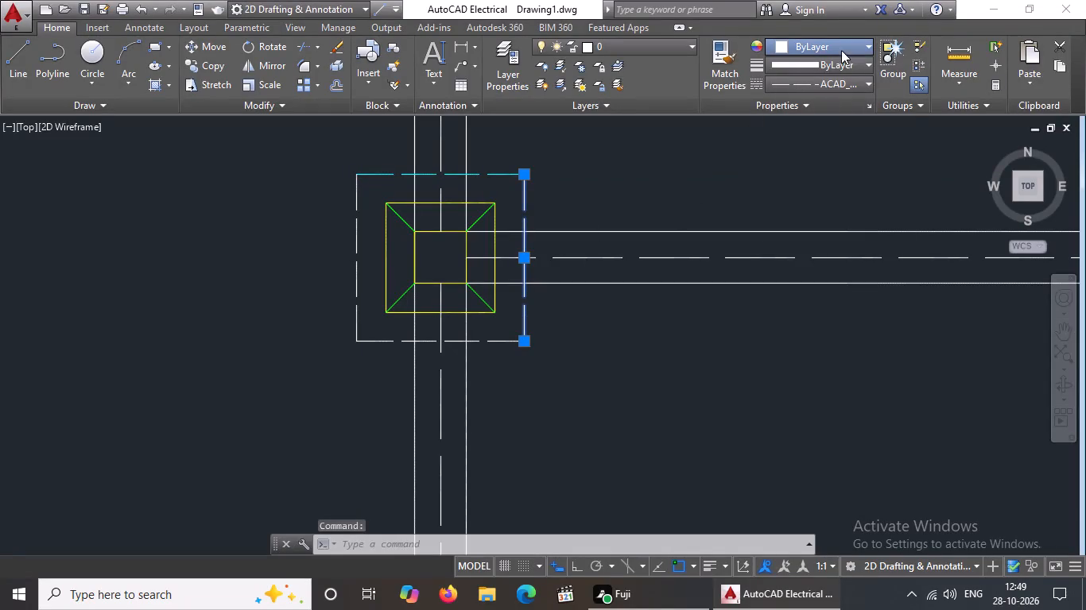
{"action": "left_click", "coordinate": [827, 204]}
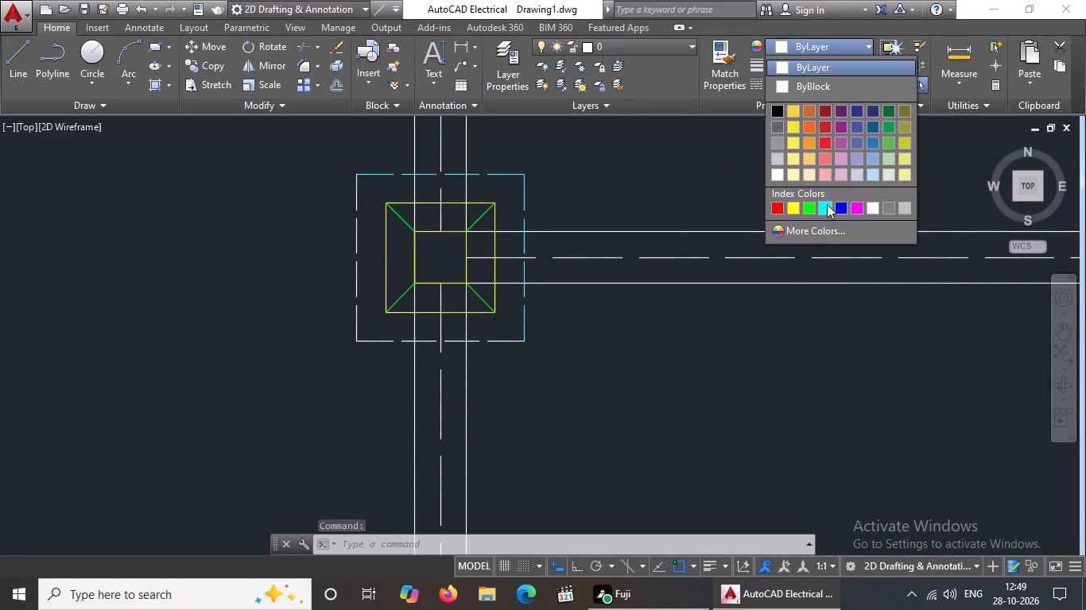
{"action": "key", "text": "Escape"}
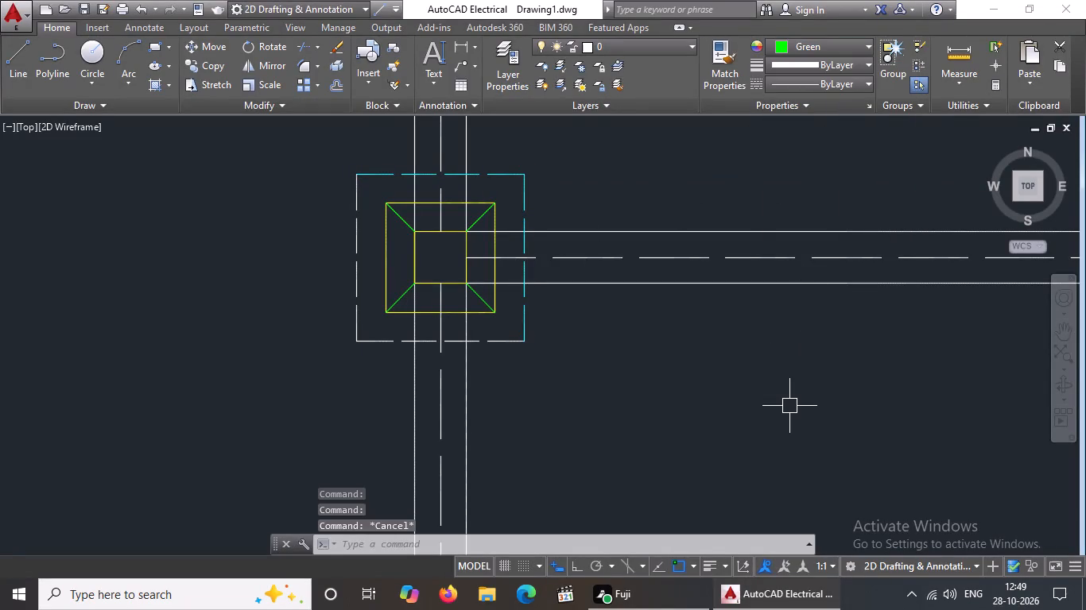
Colour the left and bottom sides of the dashed outer square of the second row's middle-column footing Cyan.
{"action": "left_click", "coordinate": [350, 214]}
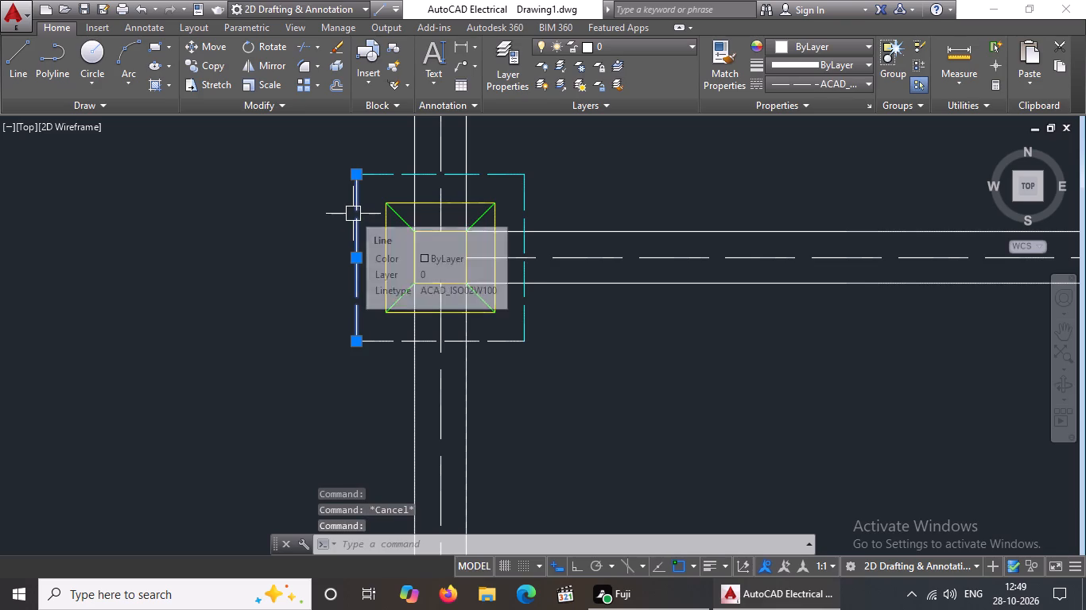
{"action": "left_click", "coordinate": [815, 44]}
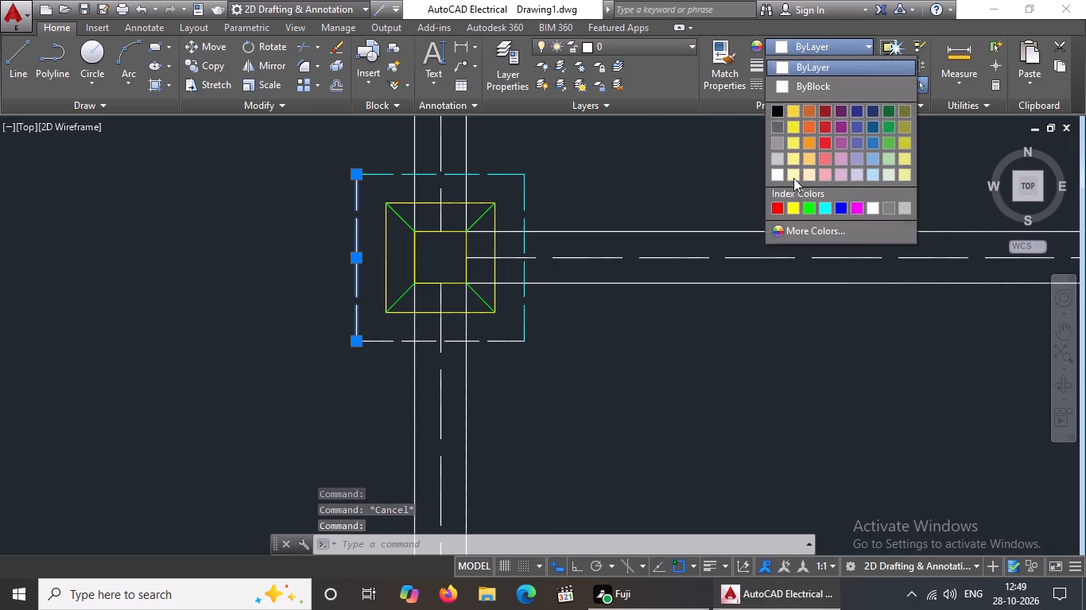
{"action": "left_click", "coordinate": [821, 207]}
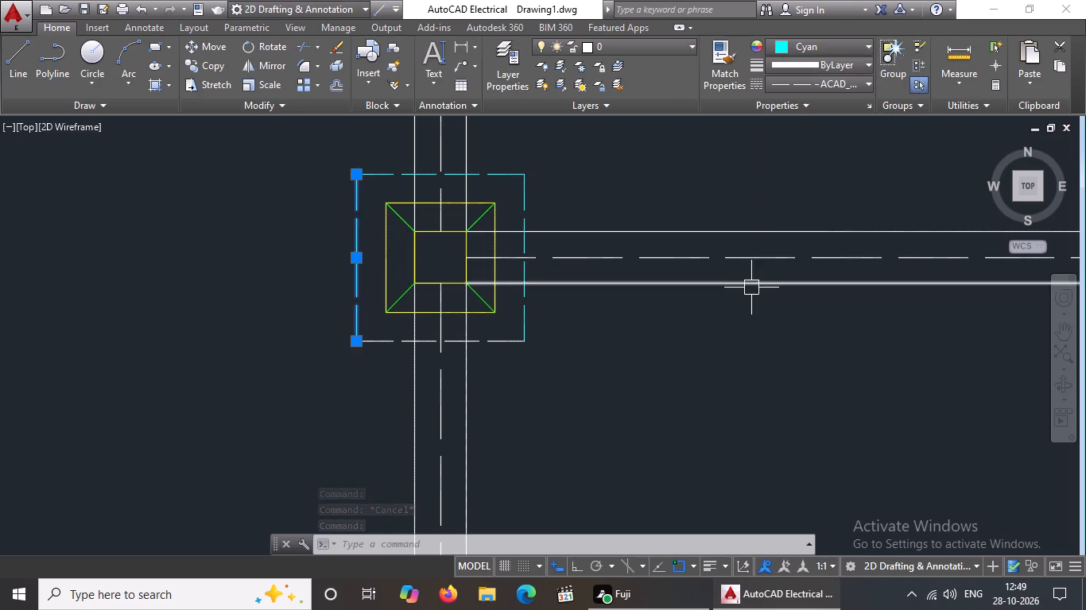
{"action": "scroll", "coordinate": [747, 295], "scroll_direction": "down", "scroll_amount": 4}
{"action": "key", "text": "Escape"}
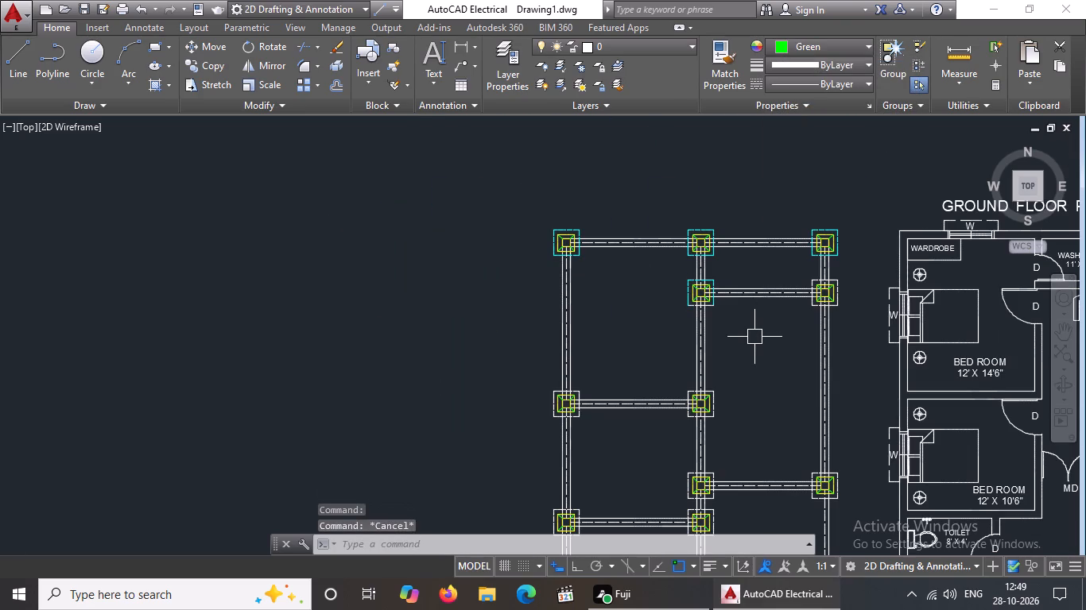
{"action": "scroll", "coordinate": [668, 282], "scroll_direction": "up", "scroll_amount": 3}
{"action": "scroll", "coordinate": [872, 399], "scroll_direction": "up", "scroll_amount": 2}
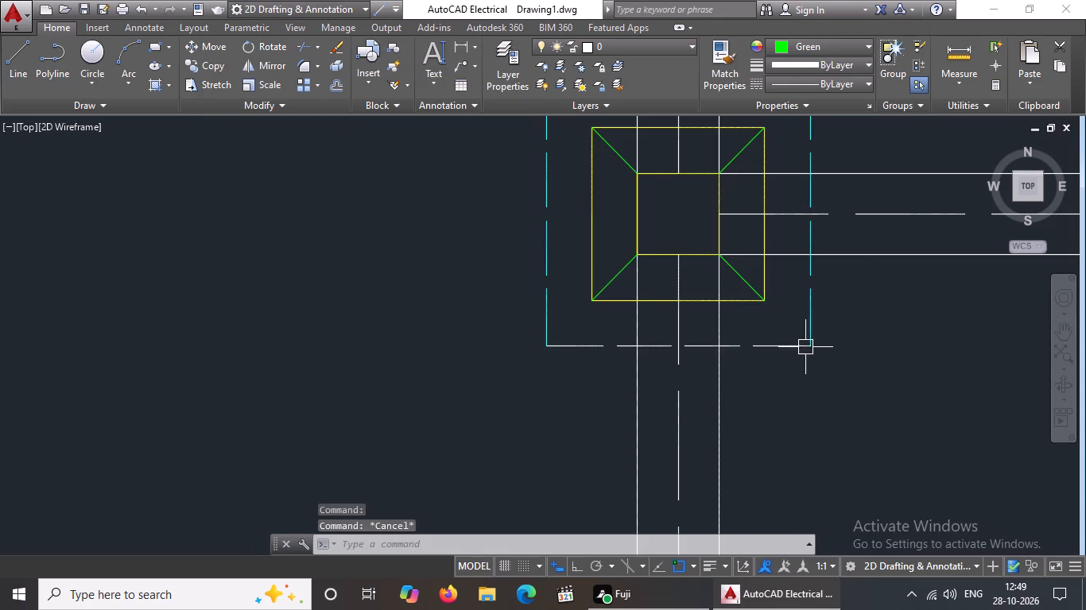
{"action": "left_click", "coordinate": [780, 349]}
{"action": "left_click", "coordinate": [857, 50]}
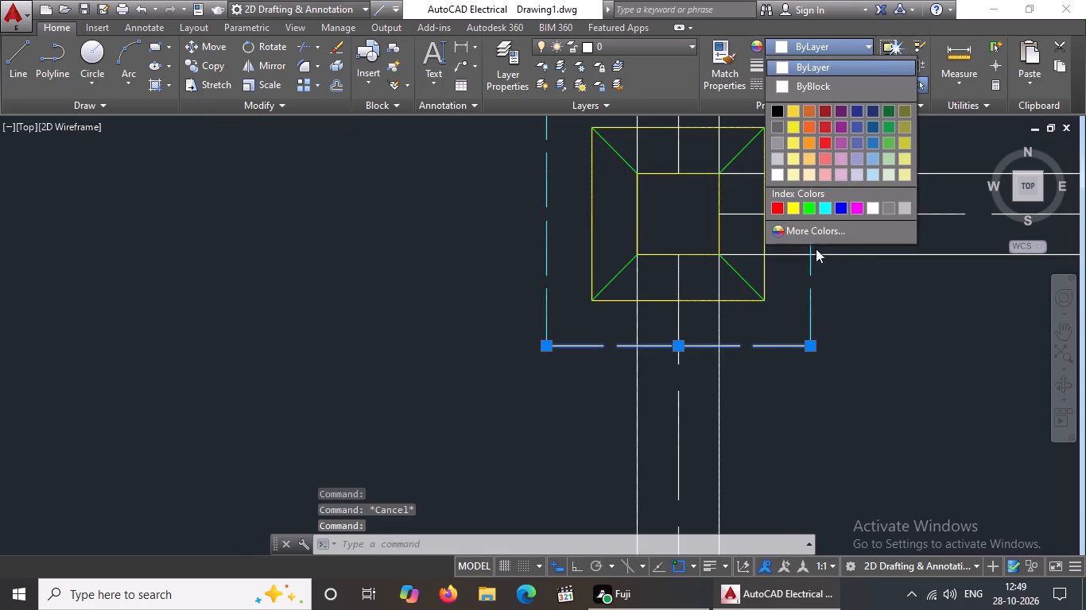
{"action": "left_click", "coordinate": [825, 203]}
{"action": "key", "text": "Escape"}
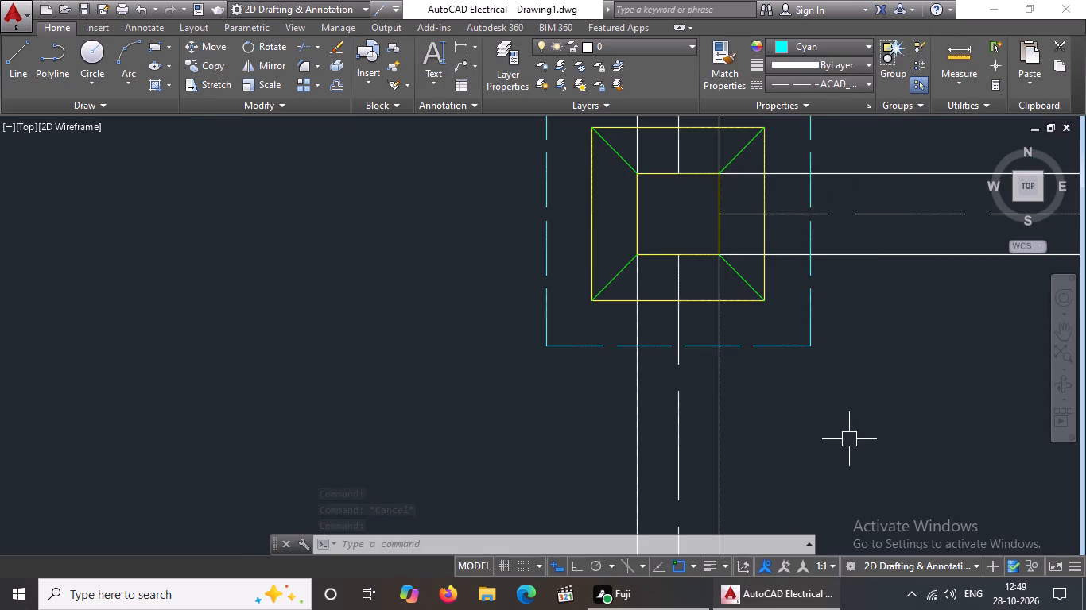
Colour the right and top sides of the dashed outer square of the second row's right-column footing Cyan.
{"action": "scroll", "coordinate": [847, 439], "scroll_direction": "down", "scroll_amount": 4}
{"action": "scroll", "coordinate": [1066, 440], "scroll_direction": "up", "scroll_amount": 3}
{"action": "left_click", "coordinate": [1003, 410]}
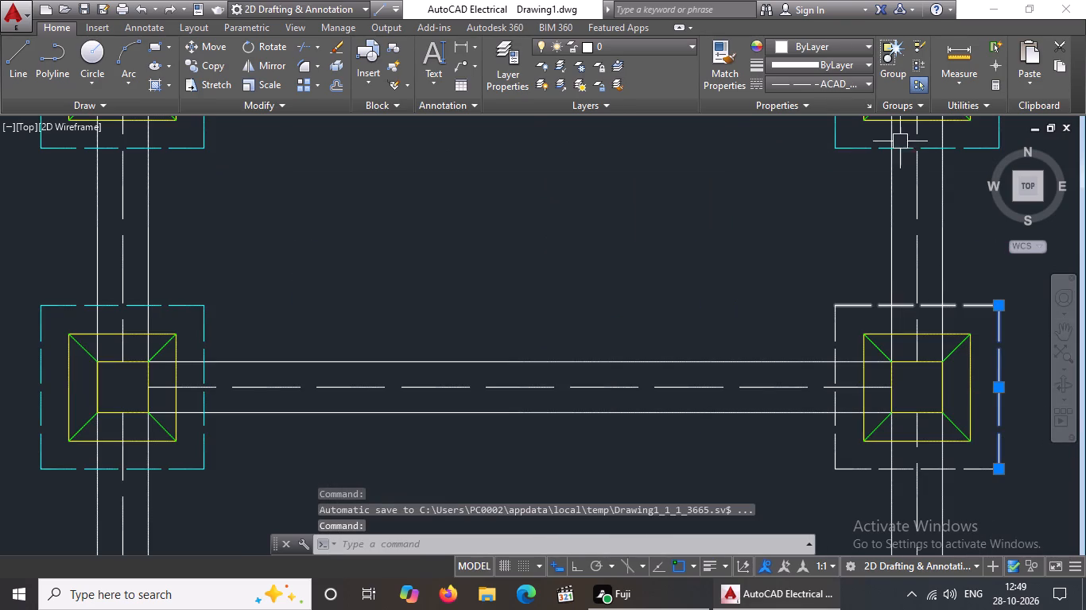
{"action": "left_click", "coordinate": [847, 42]}
{"action": "left_click", "coordinate": [820, 203]}
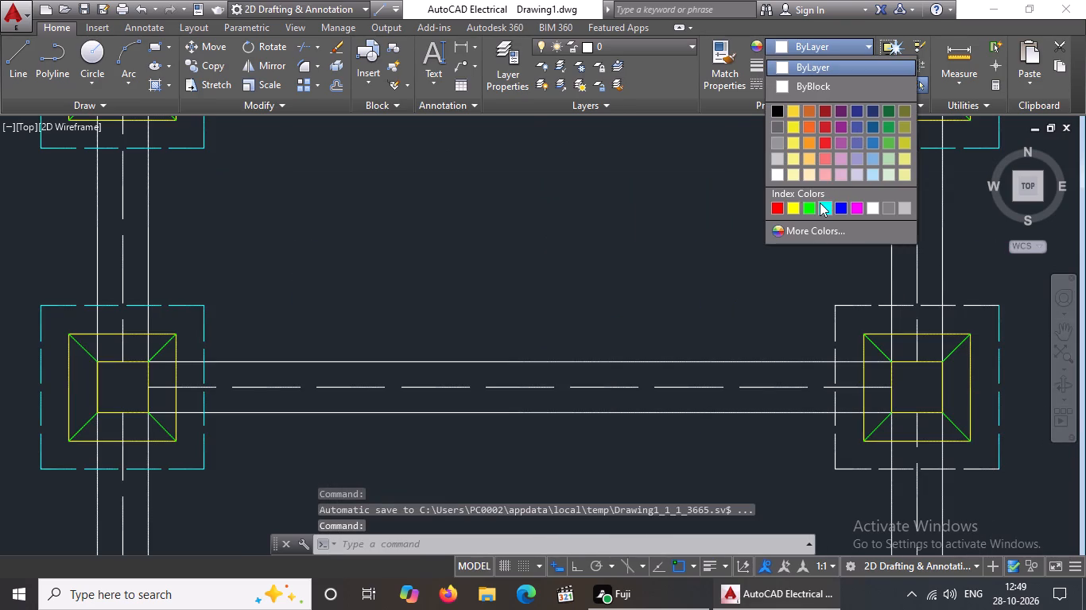
{"action": "key", "text": "Escape"}
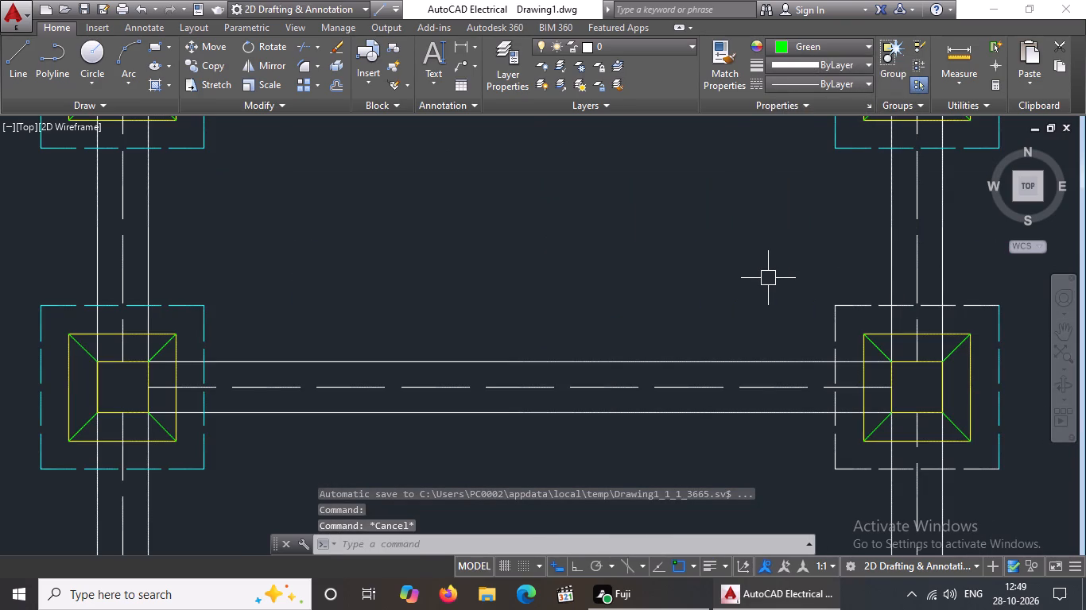
{"action": "left_click", "coordinate": [850, 307]}
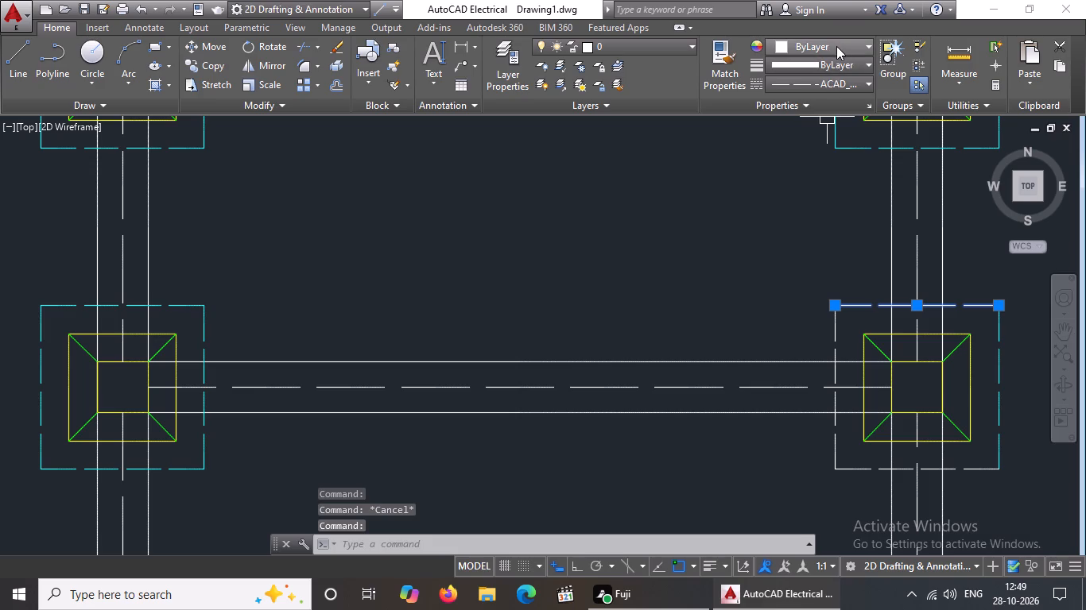
{"action": "left_click", "coordinate": [837, 45]}
{"action": "left_click", "coordinate": [821, 206]}
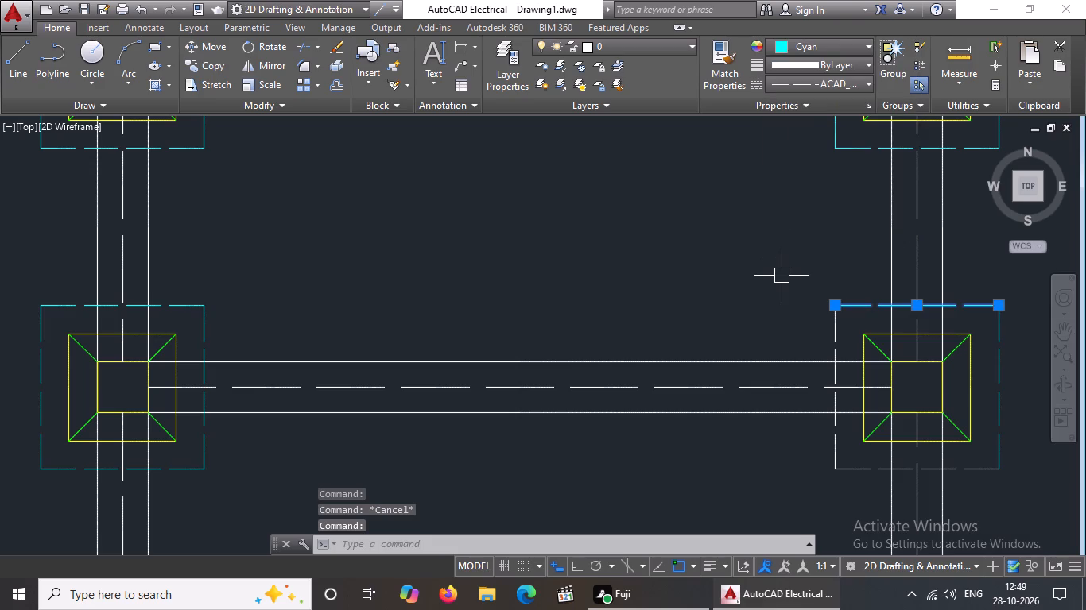
{"action": "key", "text": "Escape"}
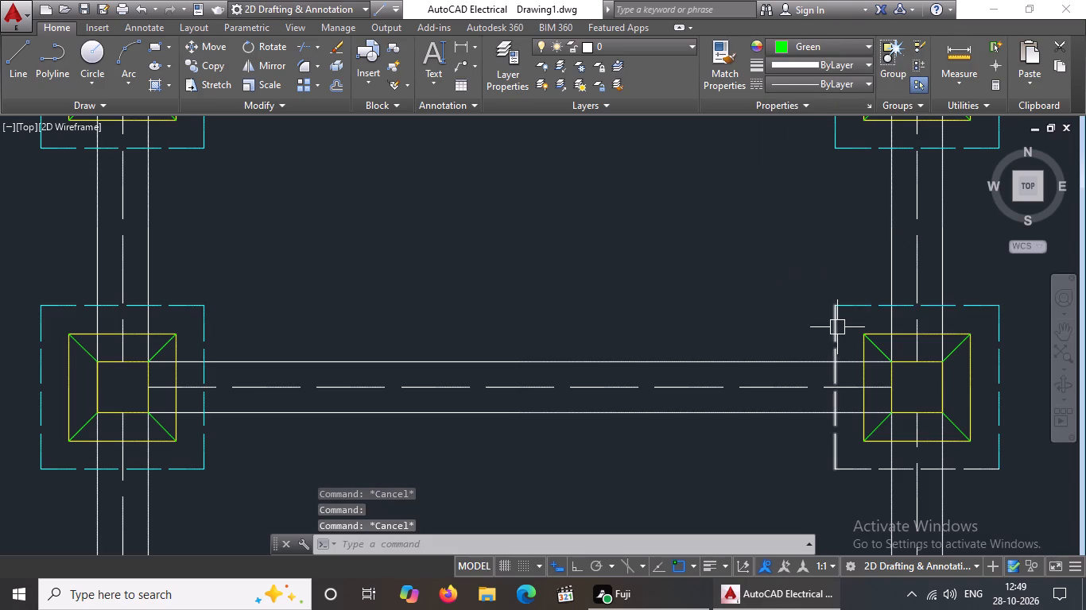
Colour the left and bottom sides of the dashed outer square of the second row's right-column footing Cyan.
{"action": "left_click", "coordinate": [837, 330]}
{"action": "left_click", "coordinate": [841, 47]}
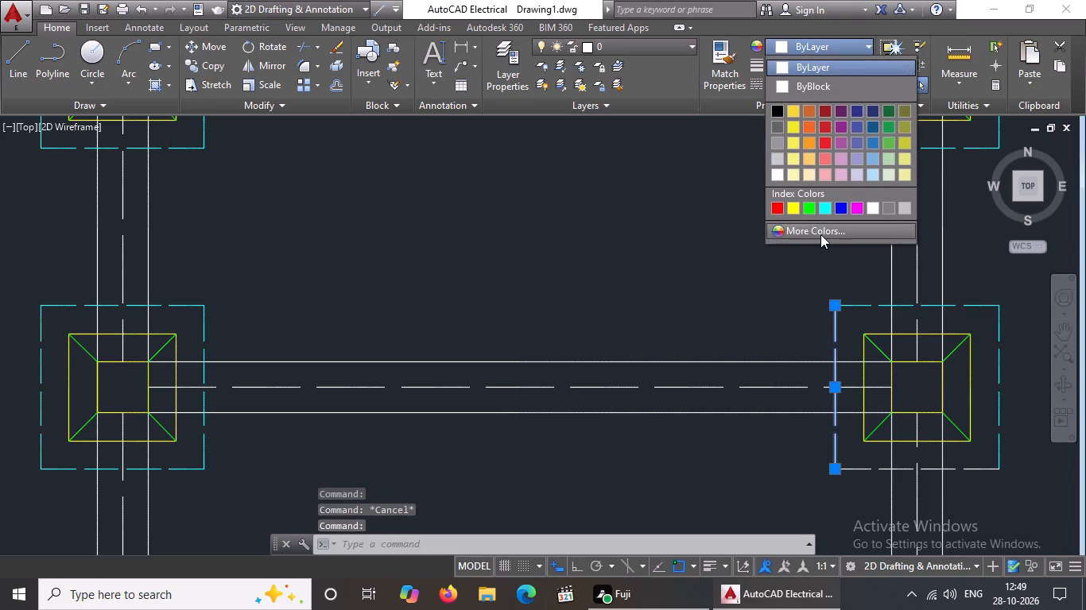
{"action": "left_click", "coordinate": [824, 210]}
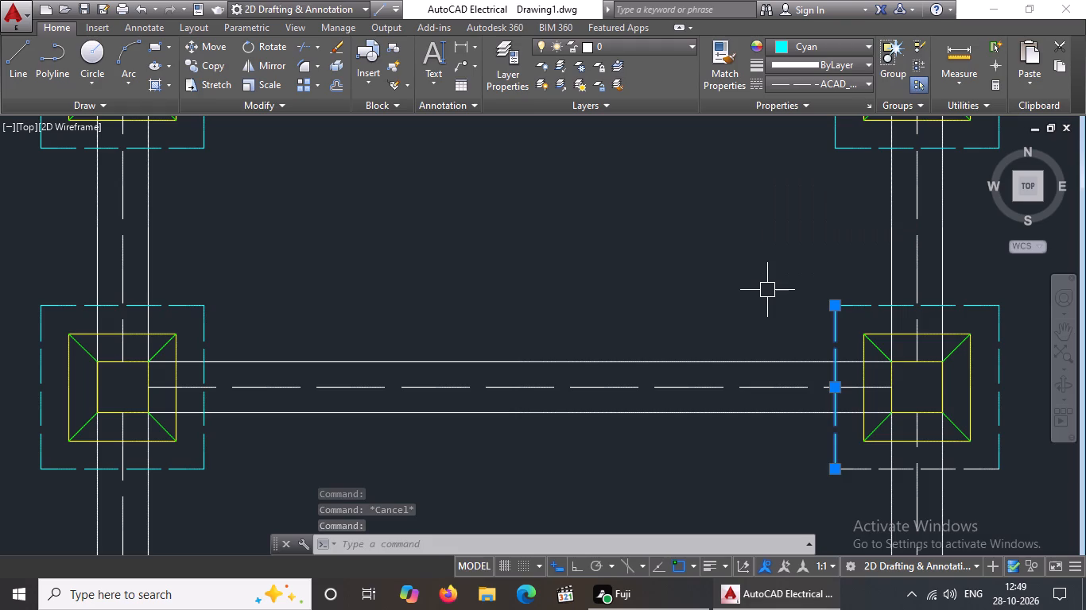
{"action": "key", "text": "Escape"}
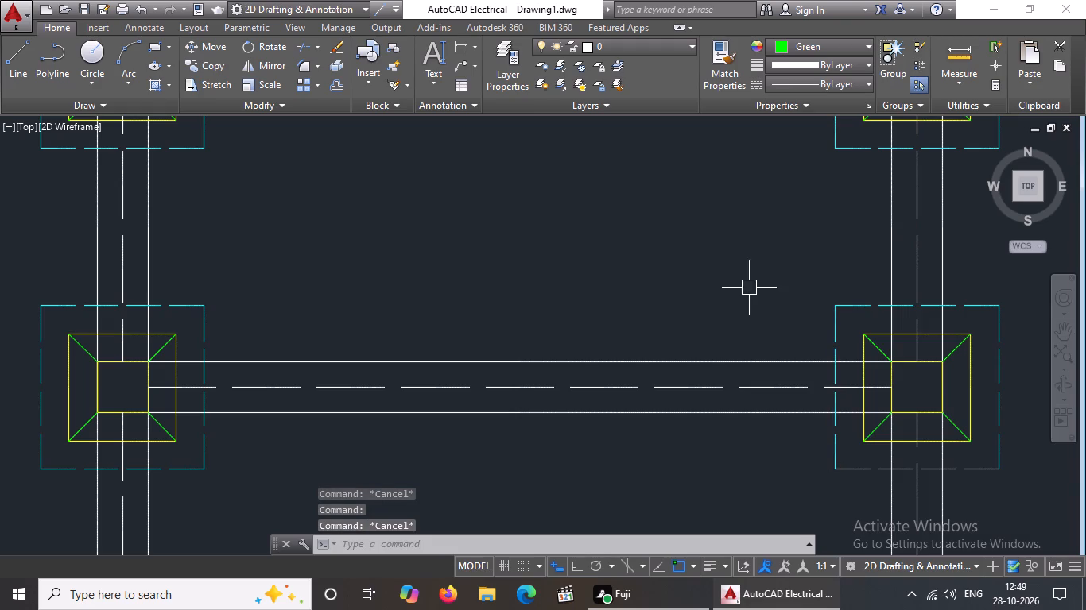
{"action": "left_click", "coordinate": [859, 465]}
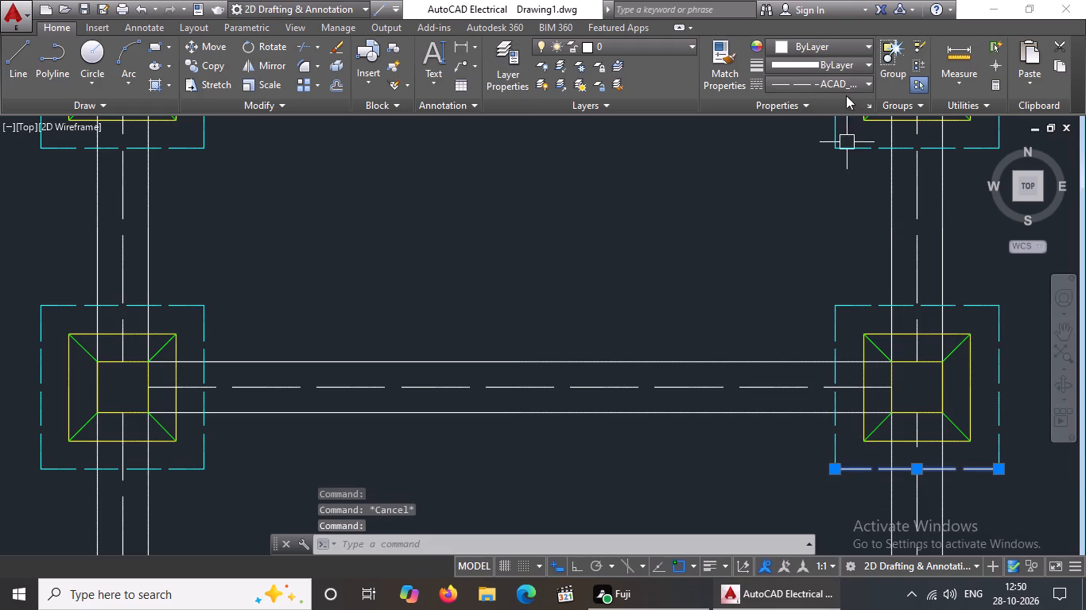
{"action": "left_click", "coordinate": [857, 45]}
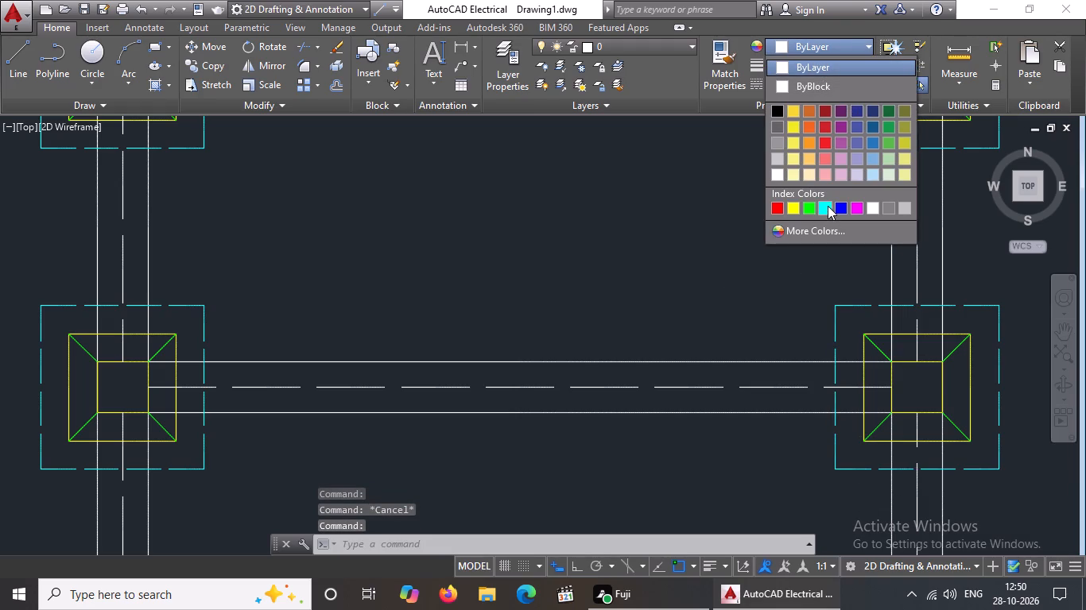
{"action": "left_click", "coordinate": [828, 205]}
{"action": "key", "text": "Escape"}
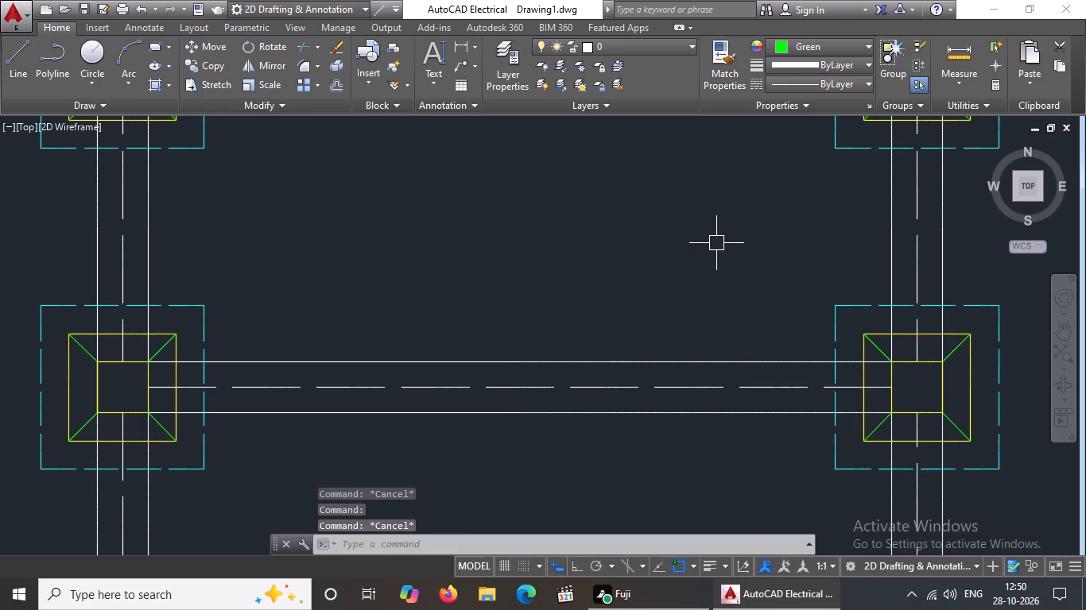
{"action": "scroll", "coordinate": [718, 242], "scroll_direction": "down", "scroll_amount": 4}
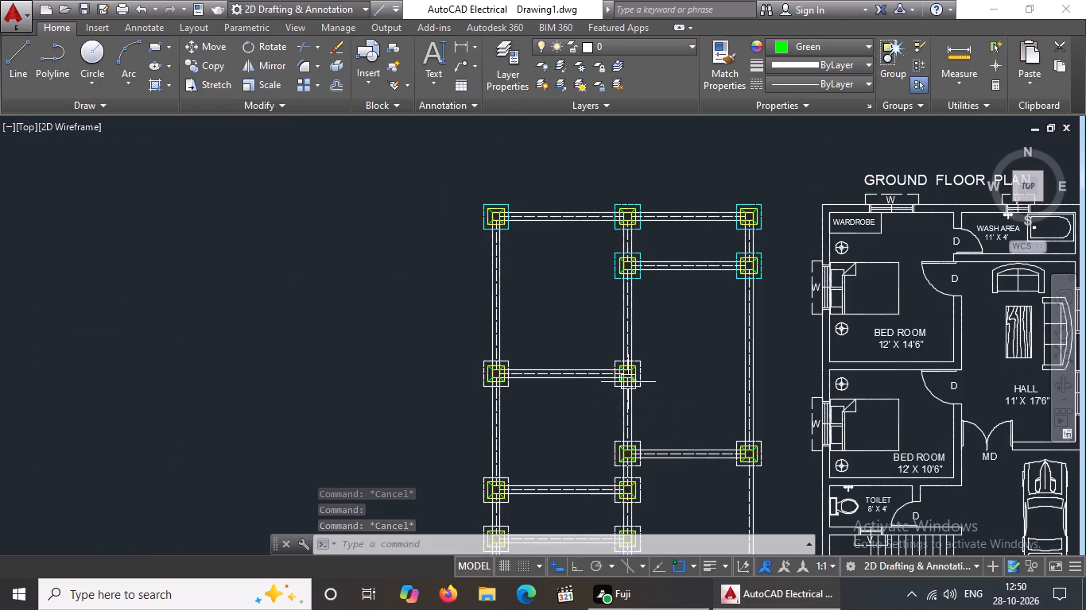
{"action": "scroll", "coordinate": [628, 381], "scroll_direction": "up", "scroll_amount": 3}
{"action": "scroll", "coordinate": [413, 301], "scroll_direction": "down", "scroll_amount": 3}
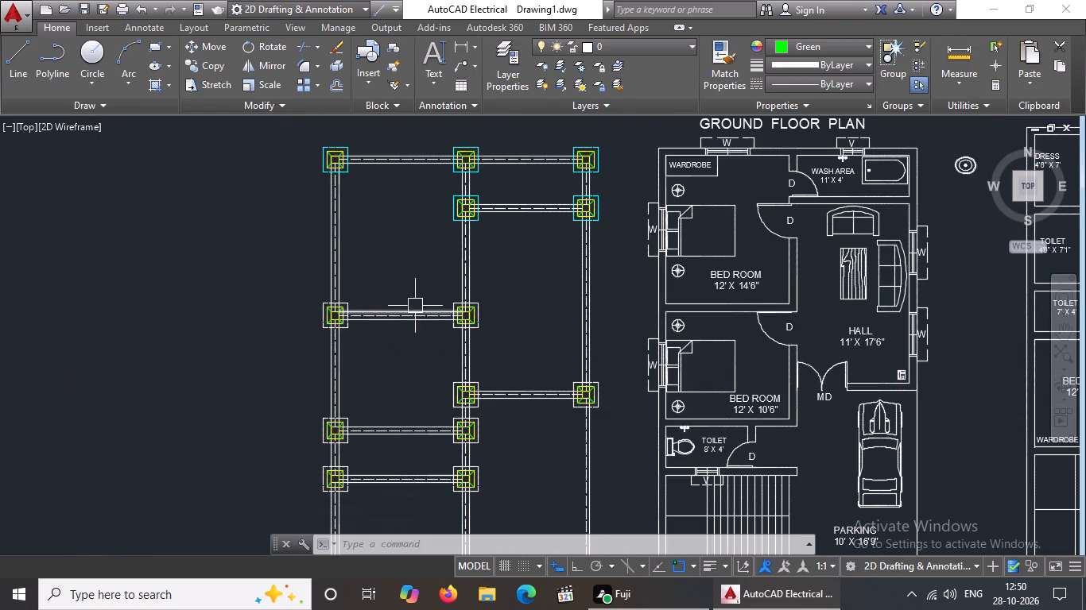
Colour the top and right sides of the dashed outer square of the third row's left-column footing Cyan.
{"action": "scroll", "coordinate": [273, 326], "scroll_direction": "up", "scroll_amount": 2}
{"action": "scroll", "coordinate": [432, 273], "scroll_direction": "up", "scroll_amount": 4}
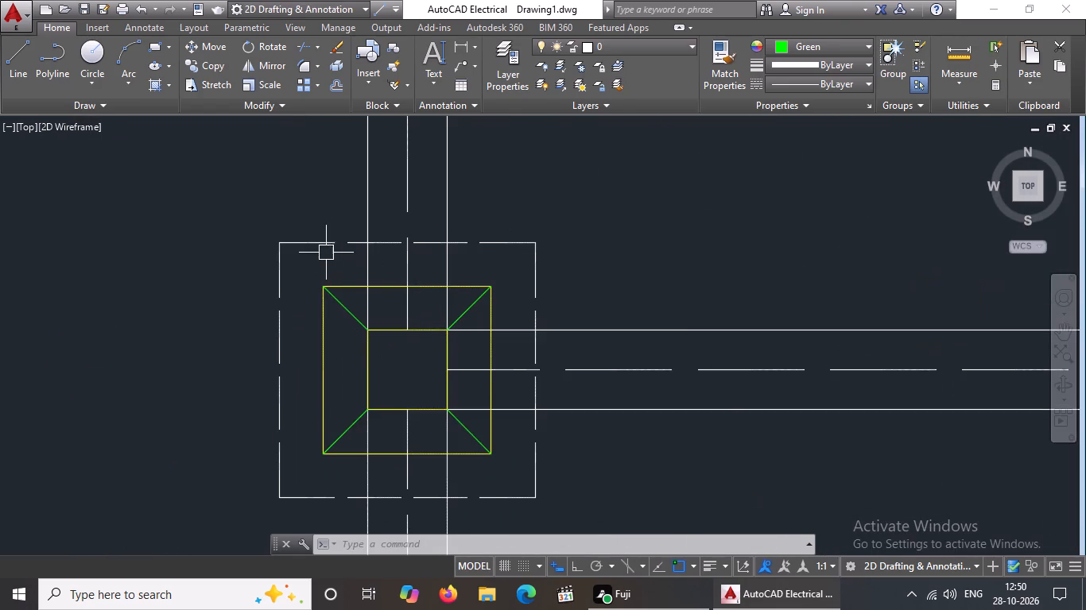
{"action": "left_click", "coordinate": [326, 247]}
{"action": "left_click", "coordinate": [828, 44]}
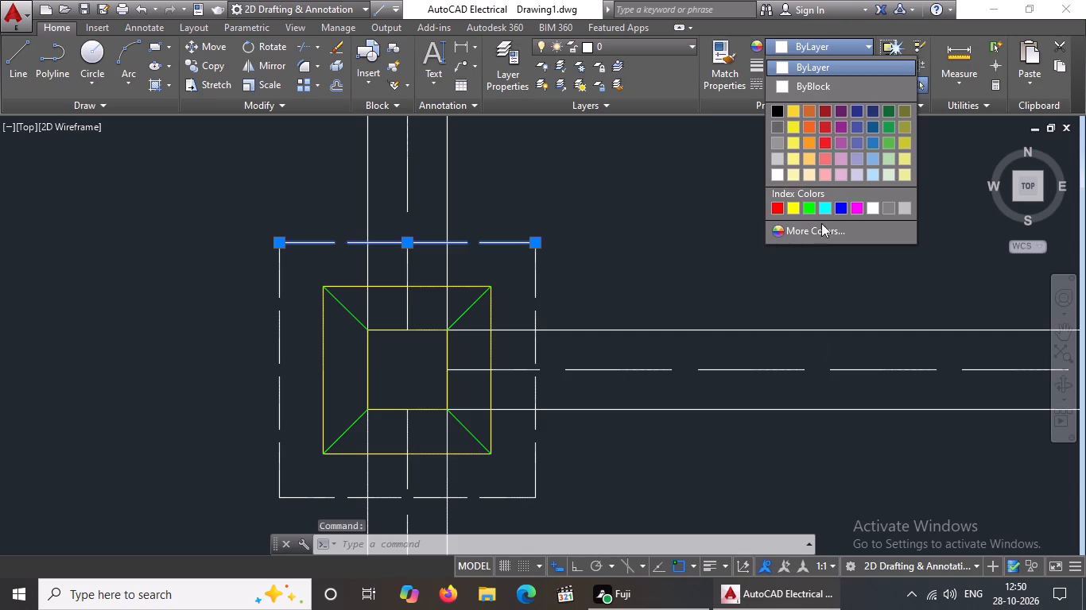
{"action": "left_click", "coordinate": [821, 204]}
{"action": "key", "text": "Escape"}
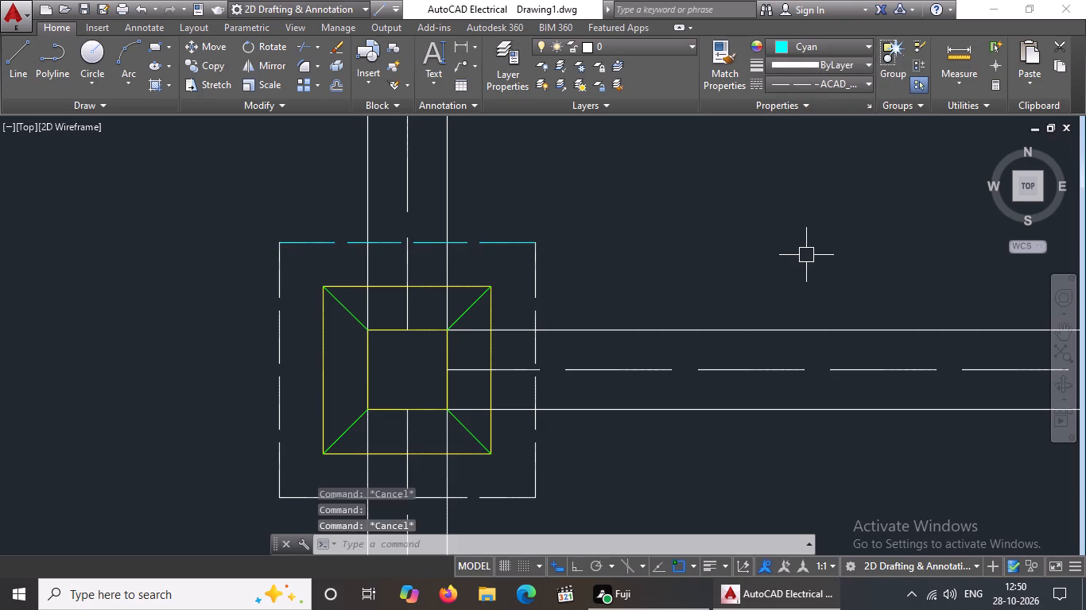
{"action": "left_click", "coordinate": [524, 280]}
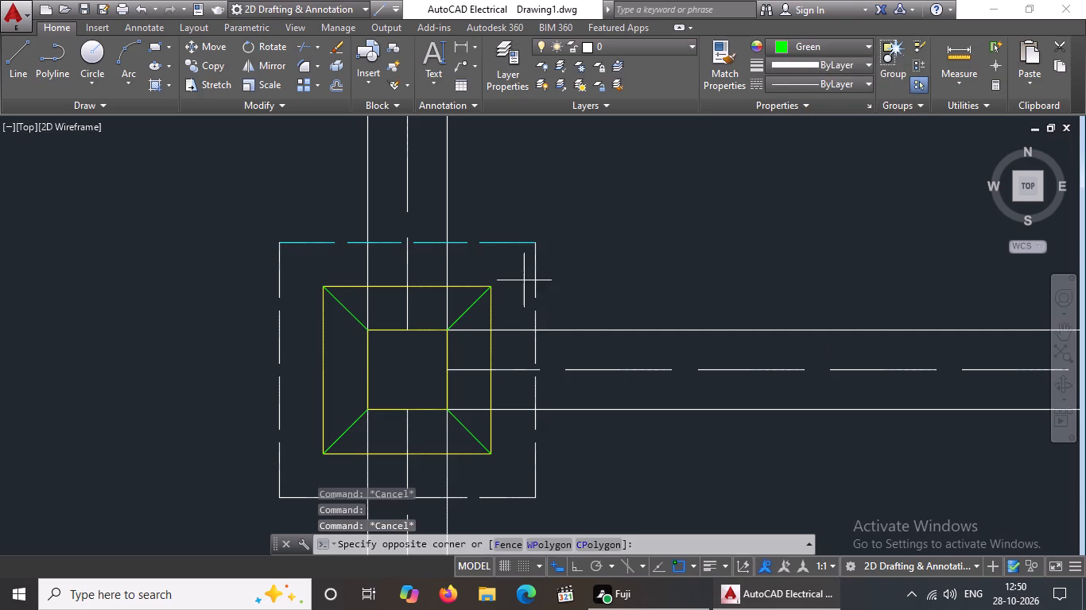
{"action": "left_click", "coordinate": [551, 267]}
{"action": "left_click", "coordinate": [536, 280]}
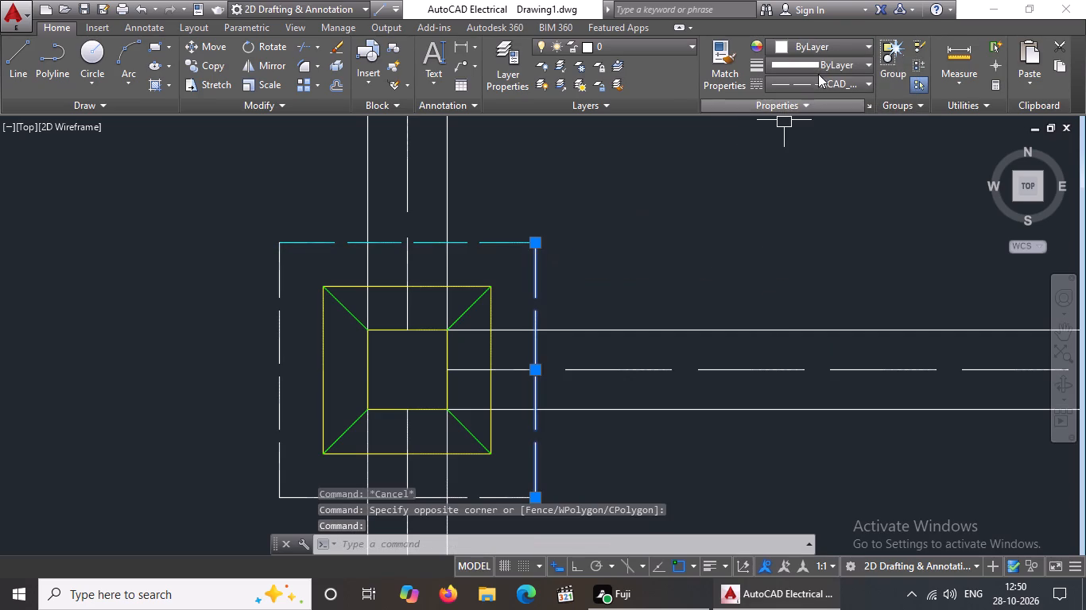
{"action": "left_click", "coordinate": [825, 39]}
{"action": "left_click", "coordinate": [821, 205]}
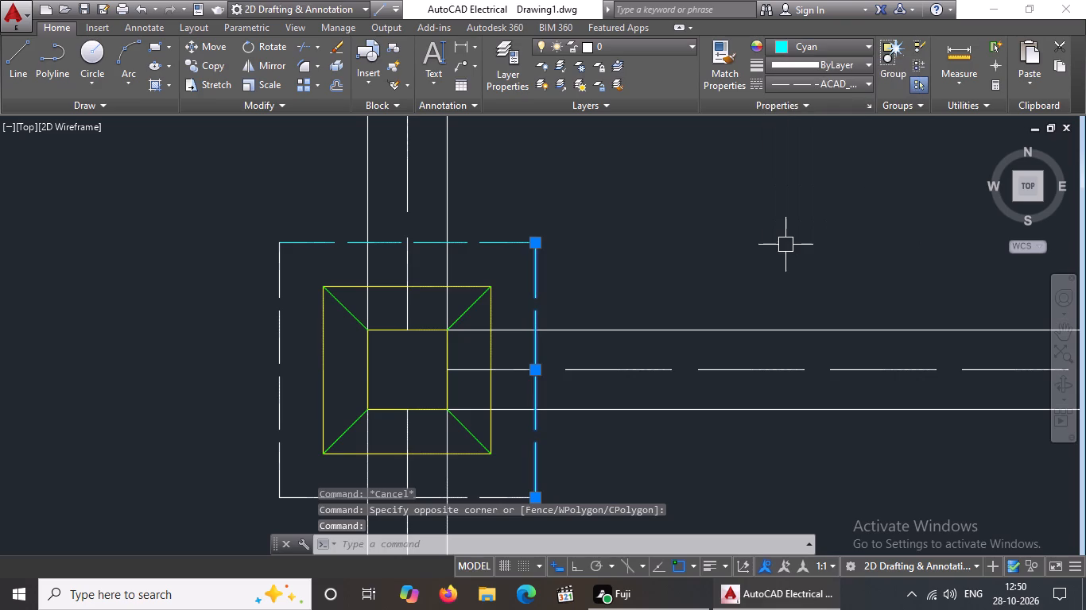
{"action": "key", "text": "Escape"}
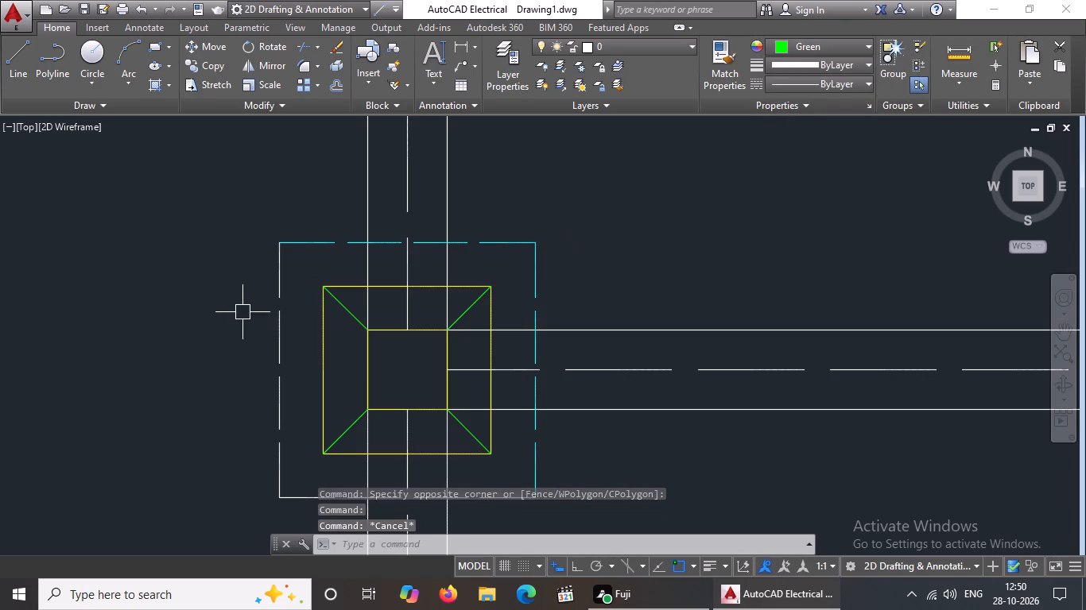
Colour the left and bottom sides of the dashed outer square of the third row's left-column footing Cyan.
{"action": "left_click", "coordinate": [283, 294]}
{"action": "left_click", "coordinate": [807, 41]}
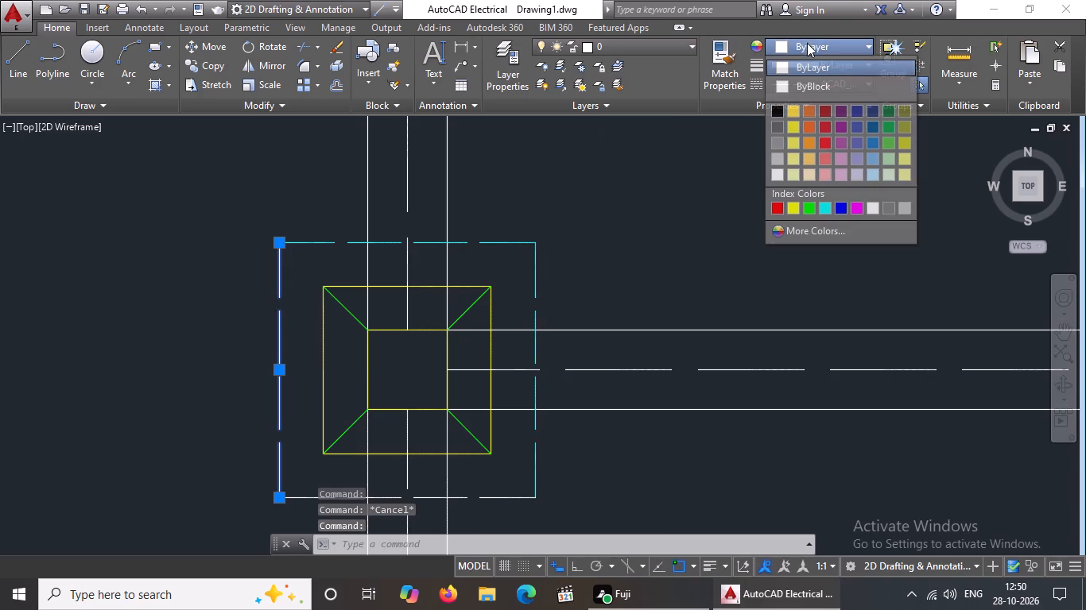
{"action": "left_click", "coordinate": [828, 203]}
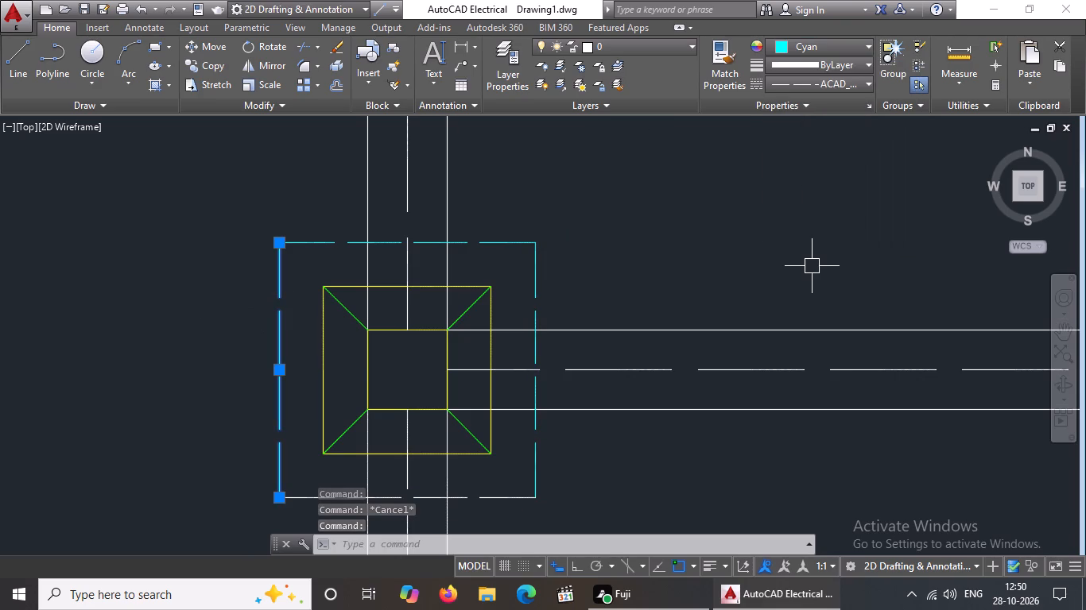
{"action": "key", "text": "Escape"}
{"action": "scroll", "coordinate": [668, 262], "scroll_direction": "down", "scroll_amount": 2}
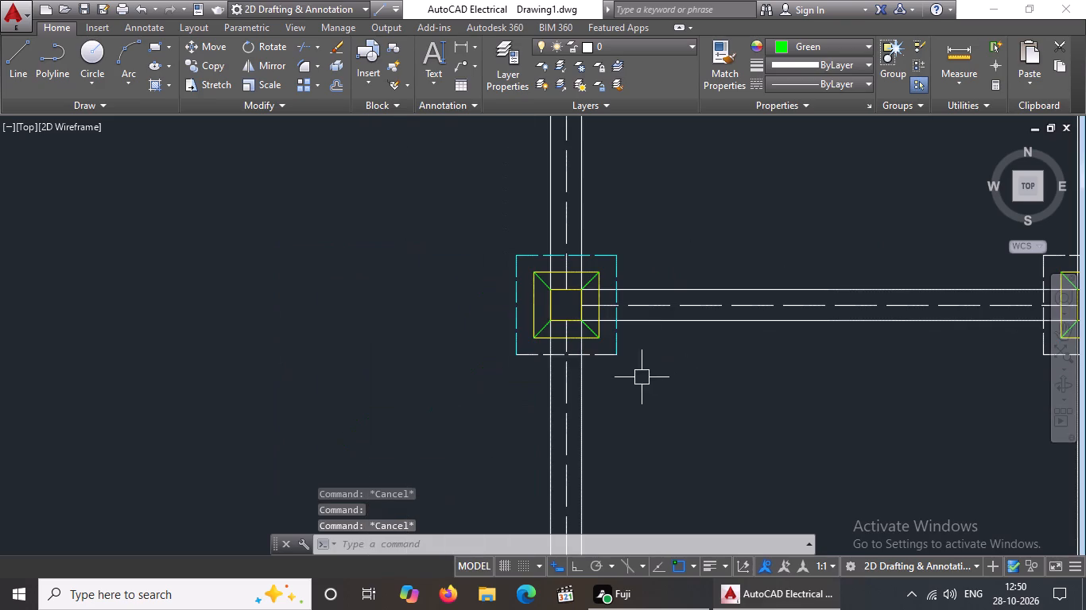
{"action": "left_click", "coordinate": [607, 356]}
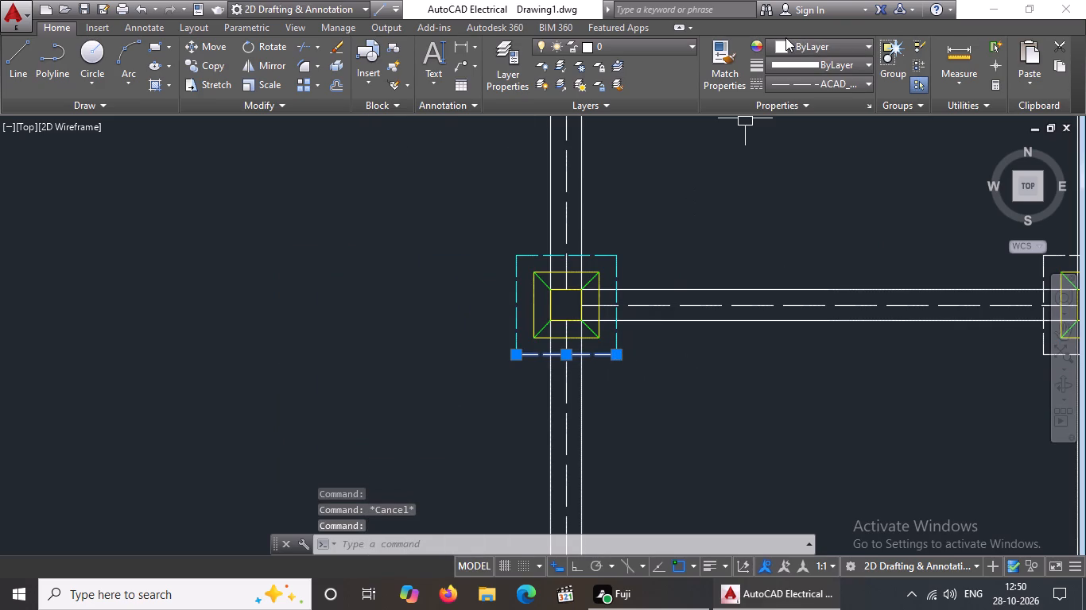
{"action": "left_click", "coordinate": [786, 37]}
{"action": "left_click", "coordinate": [787, 41]}
{"action": "left_click", "coordinate": [826, 207]}
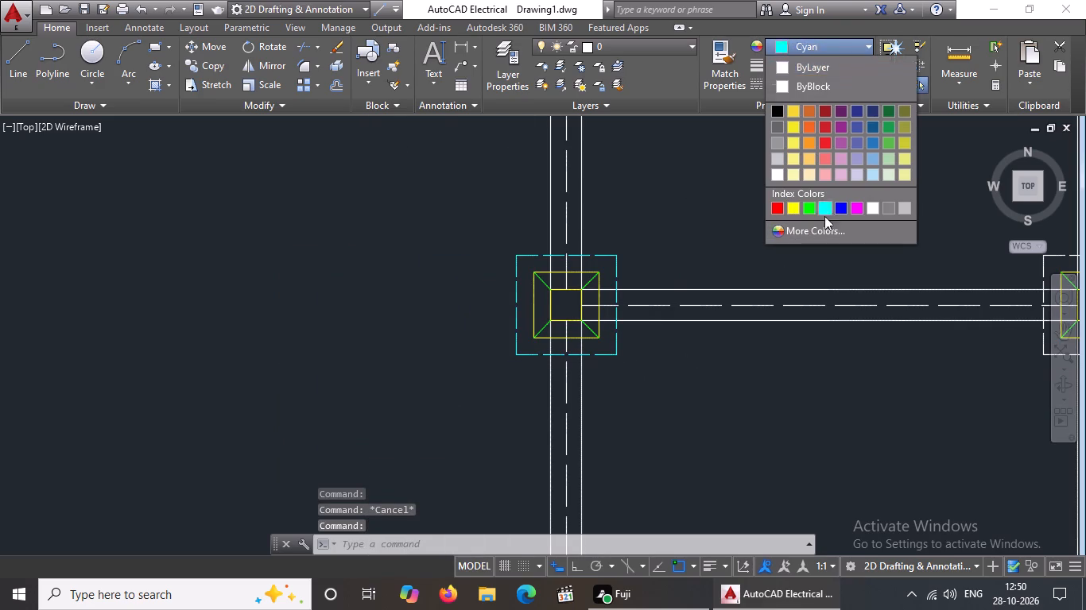
{"action": "key", "text": "Escape"}
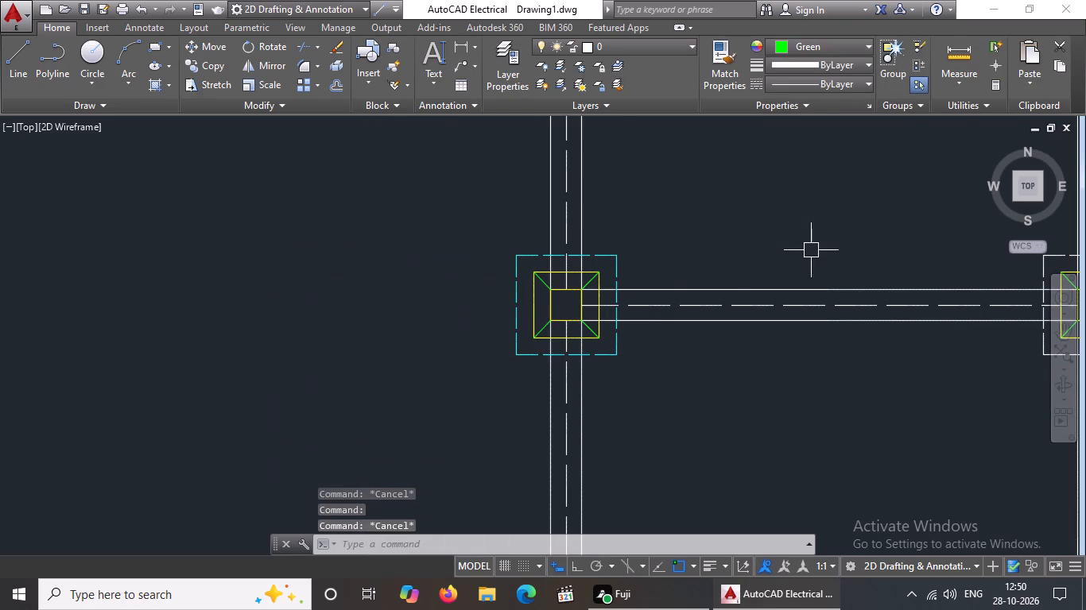
Colour the top and right sides of the dashed outer square of the third row's middle-column footing Cyan.
{"action": "scroll", "coordinate": [725, 274], "scroll_direction": "down", "scroll_amount": 3}
{"action": "scroll", "coordinate": [861, 269], "scroll_direction": "up", "scroll_amount": 4}
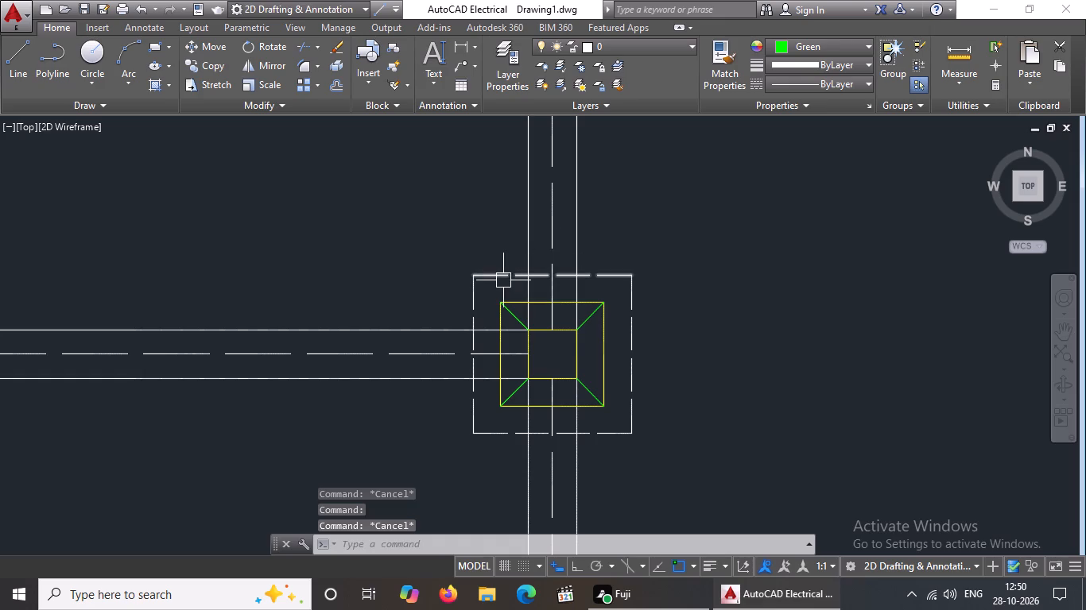
{"action": "left_click", "coordinate": [503, 280]}
{"action": "left_click", "coordinate": [792, 40]}
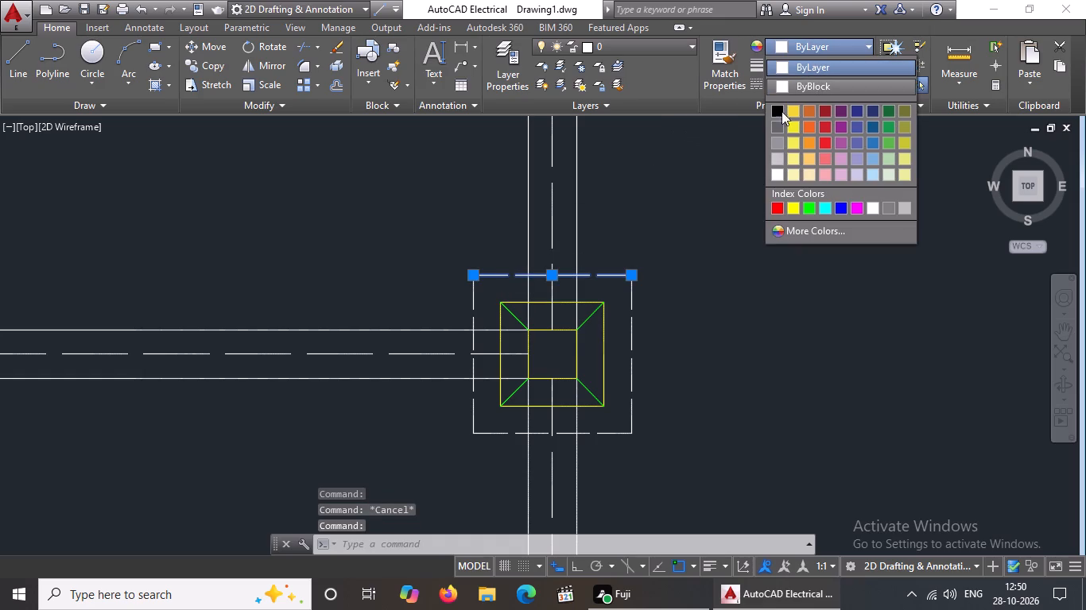
{"action": "left_click", "coordinate": [829, 208]}
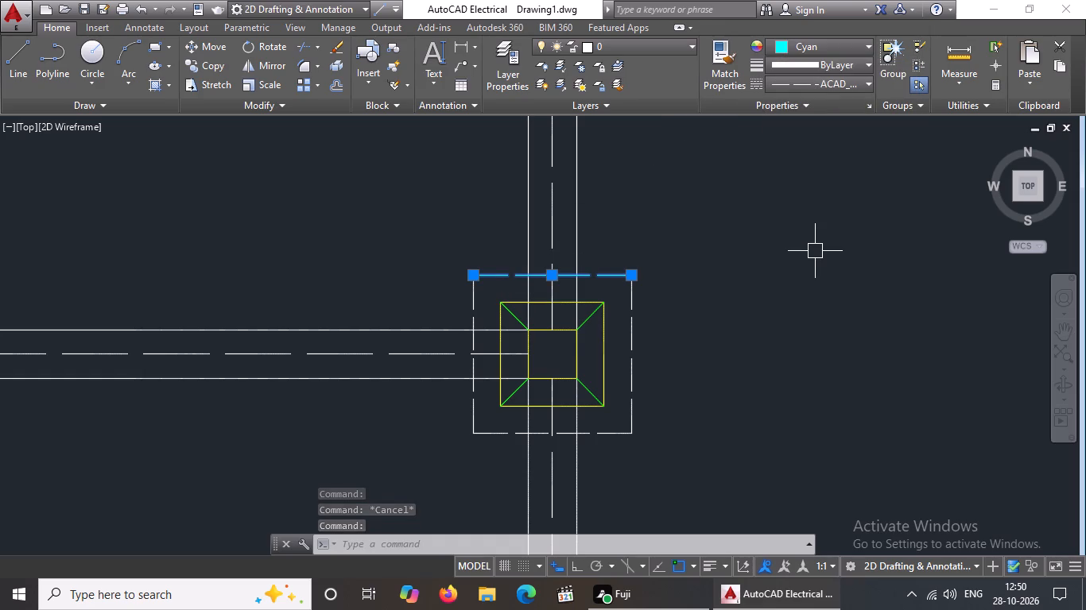
{"action": "key", "text": "Escape"}
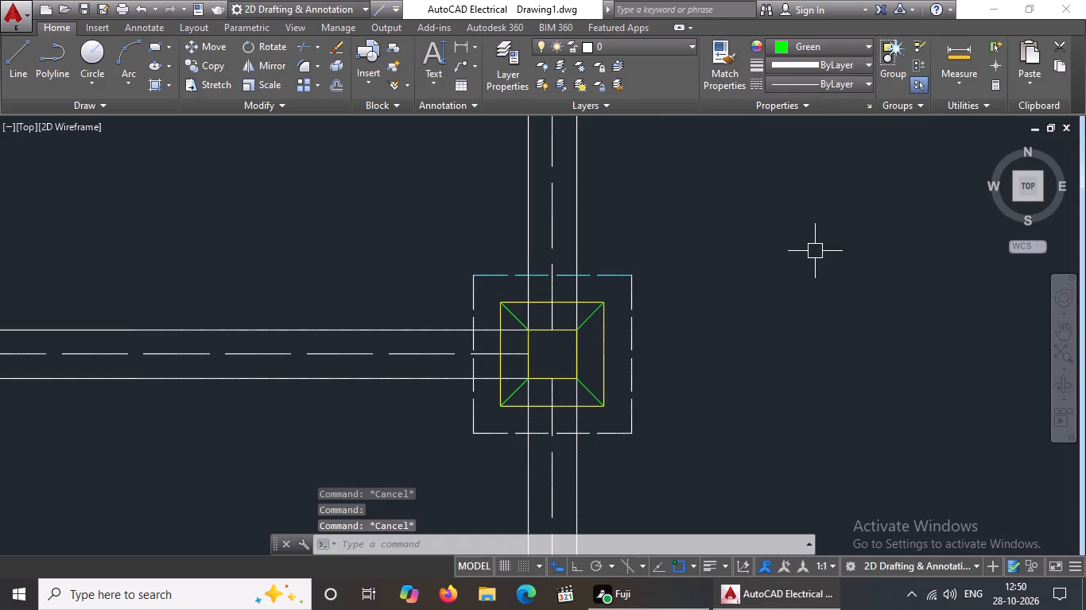
{"action": "left_click", "coordinate": [637, 328]}
{"action": "left_click", "coordinate": [810, 46]}
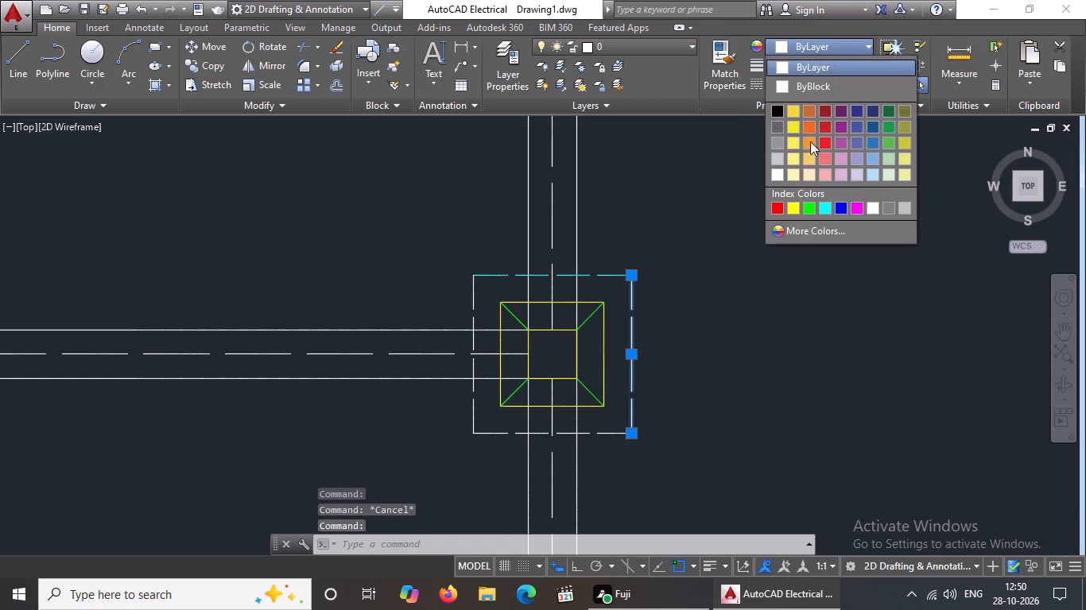
{"action": "left_click", "coordinate": [824, 205]}
{"action": "key", "text": "Escape"}
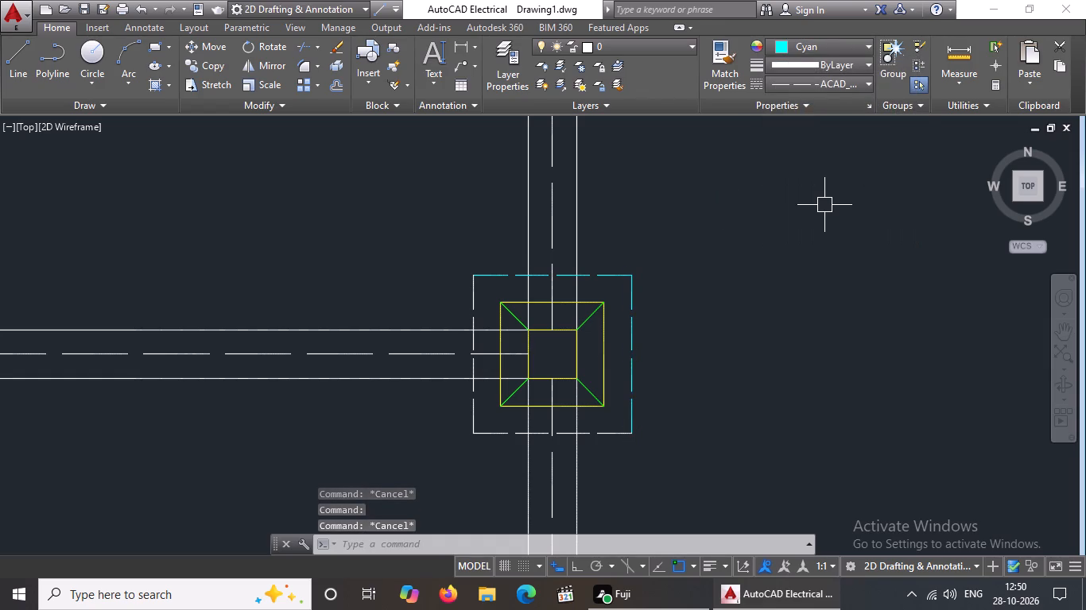
Colour the left and bottom sides of the dashed outer square of the third row's middle-column footing Cyan.
{"action": "left_click", "coordinate": [480, 287]}
{"action": "left_click", "coordinate": [463, 292]}
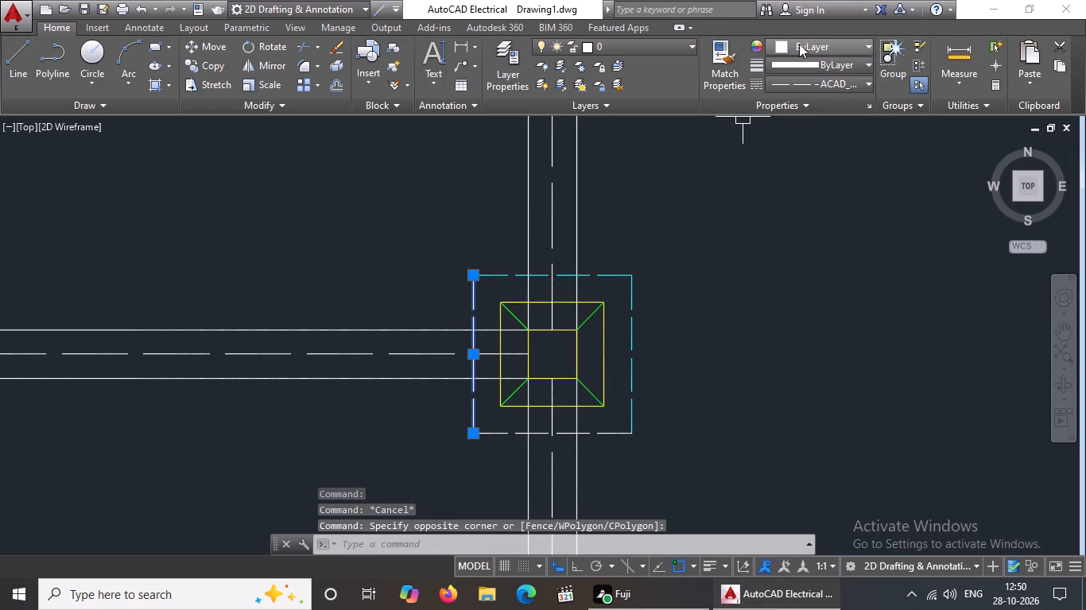
{"action": "left_click", "coordinate": [801, 41]}
{"action": "left_click", "coordinate": [824, 204]}
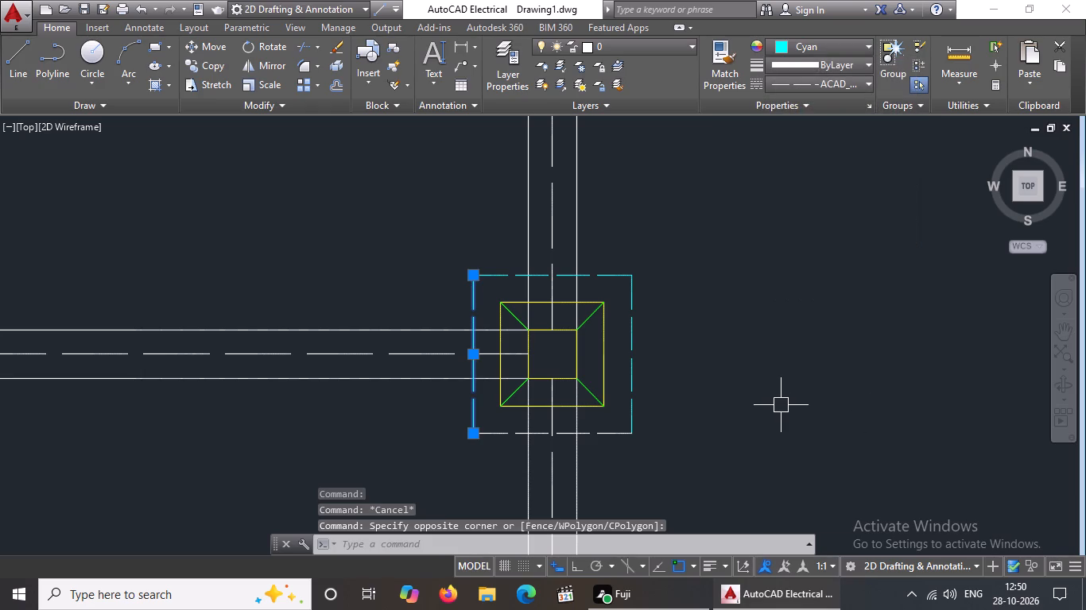
{"action": "key", "text": "Escape"}
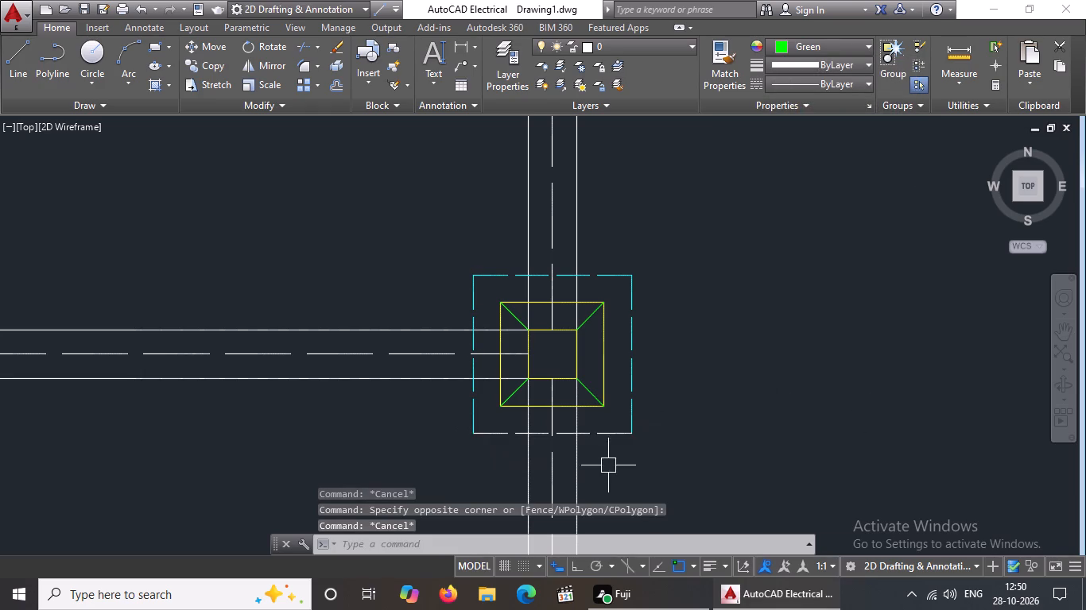
{"action": "left_click", "coordinate": [615, 434]}
{"action": "left_click", "coordinate": [820, 41]}
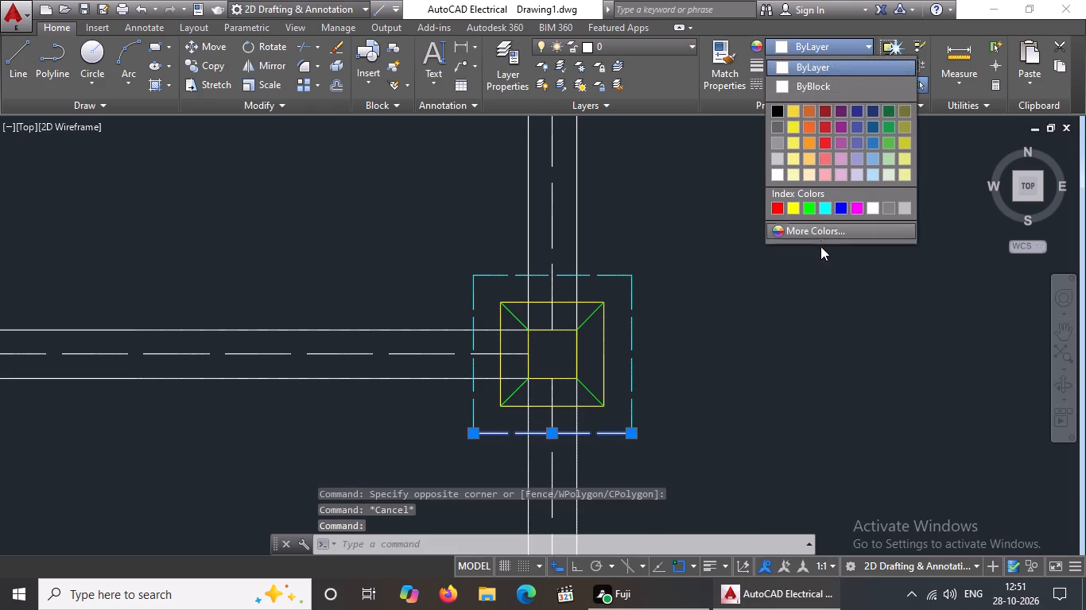
{"action": "left_click", "coordinate": [825, 208]}
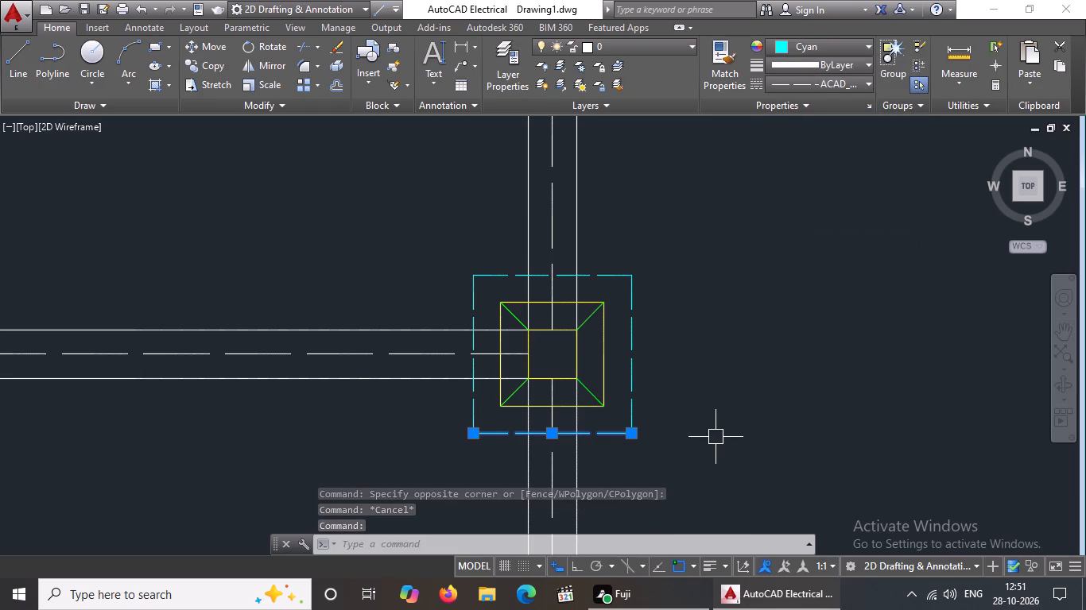
{"action": "key", "text": "Escape"}
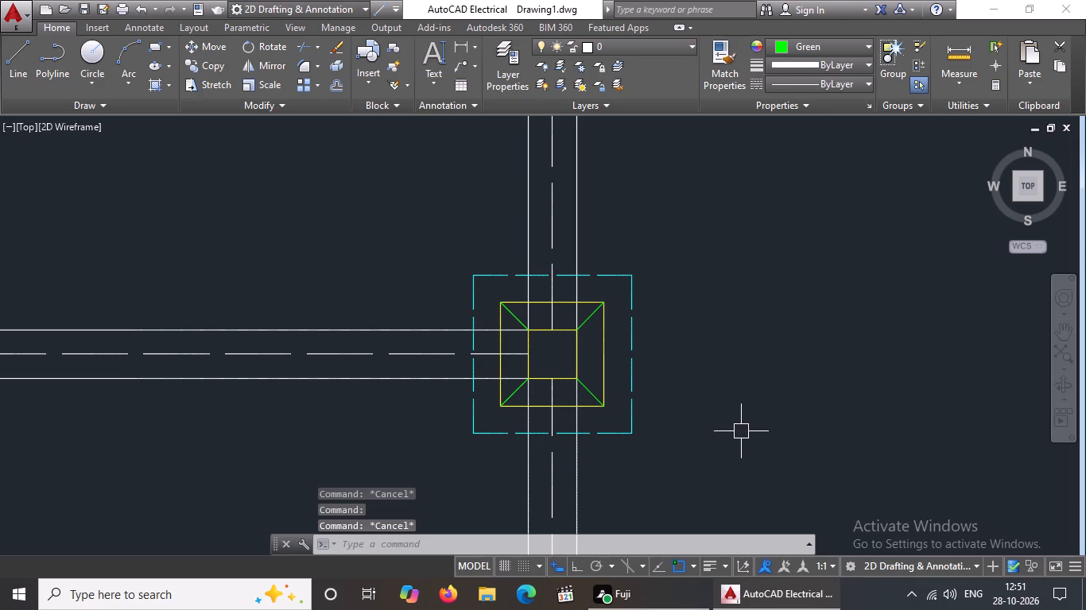
Colour the top and left sides of the dashed outer square of the fourth row's middle-column footing Cyan.
{"action": "scroll", "coordinate": [670, 388], "scroll_direction": "down", "scroll_amount": 3}
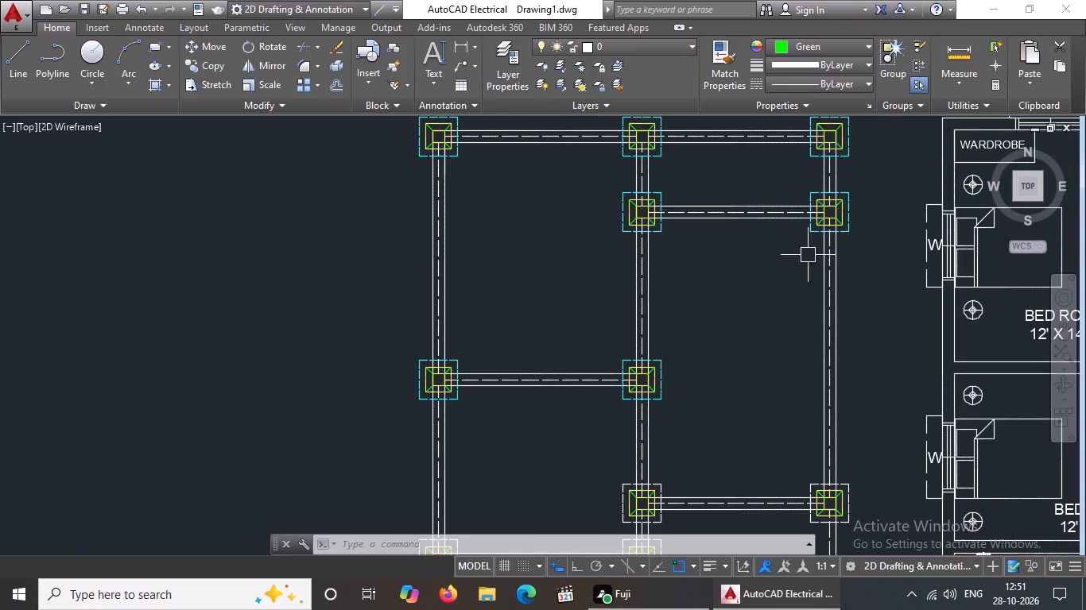
{"action": "scroll", "coordinate": [788, 276], "scroll_direction": "down", "scroll_amount": 1}
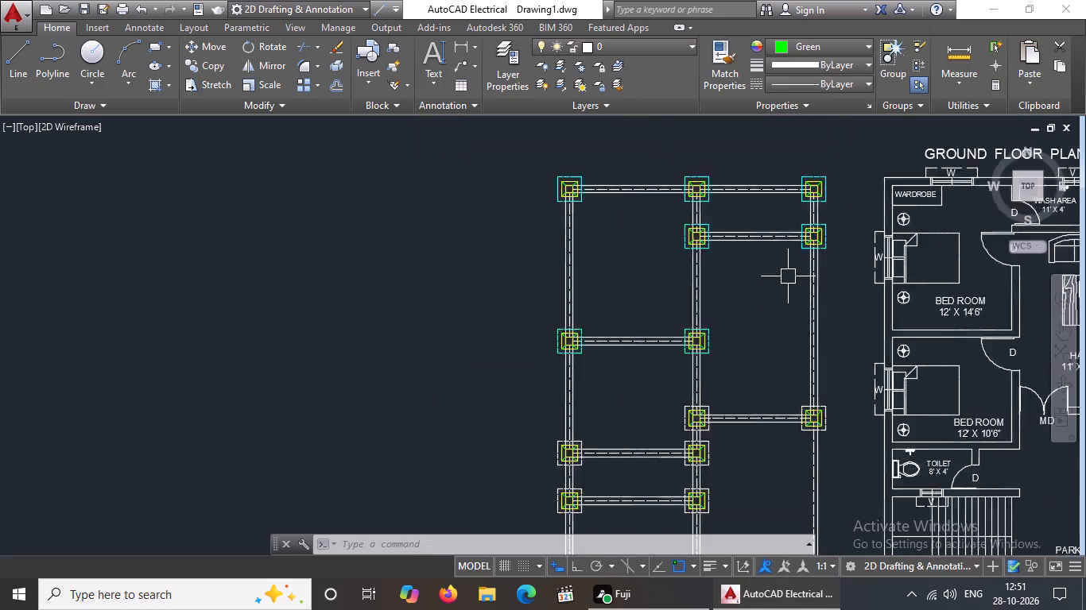
{"action": "scroll", "coordinate": [788, 276], "scroll_direction": "down", "scroll_amount": 1}
{"action": "scroll", "coordinate": [814, 368], "scroll_direction": "up", "scroll_amount": 3}
{"action": "scroll", "coordinate": [432, 368], "scroll_direction": "up", "scroll_amount": 2}
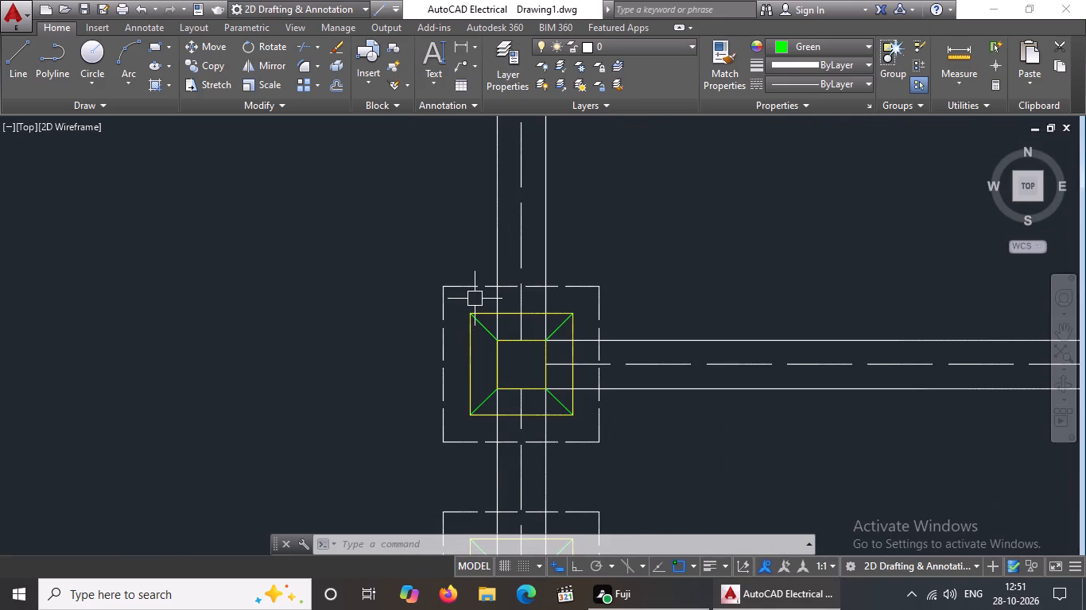
{"action": "left_click", "coordinate": [475, 289]}
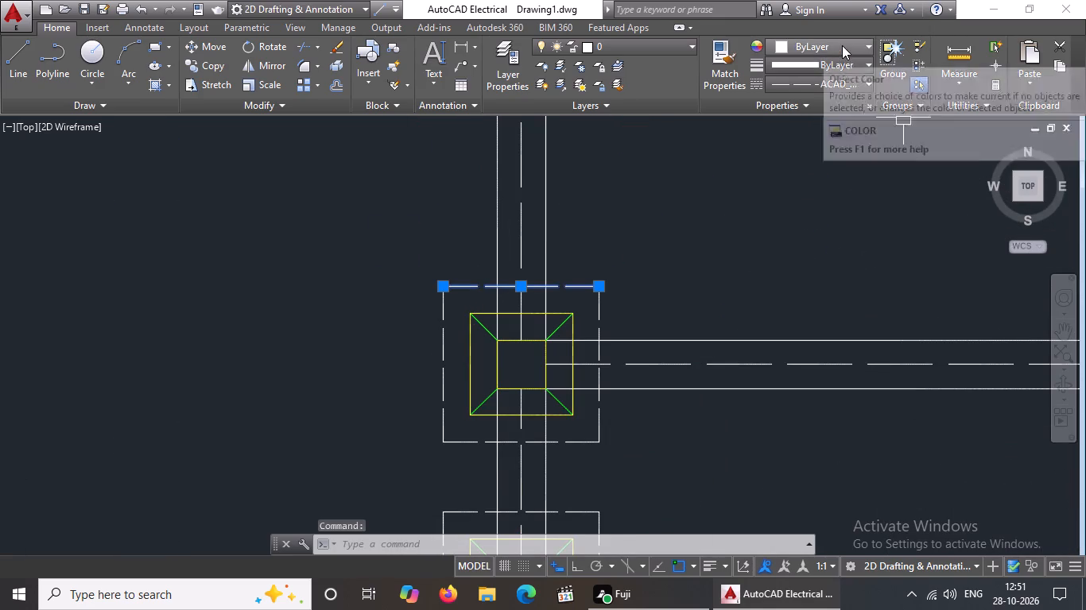
{"action": "left_click", "coordinate": [842, 45]}
{"action": "left_click", "coordinate": [822, 203]}
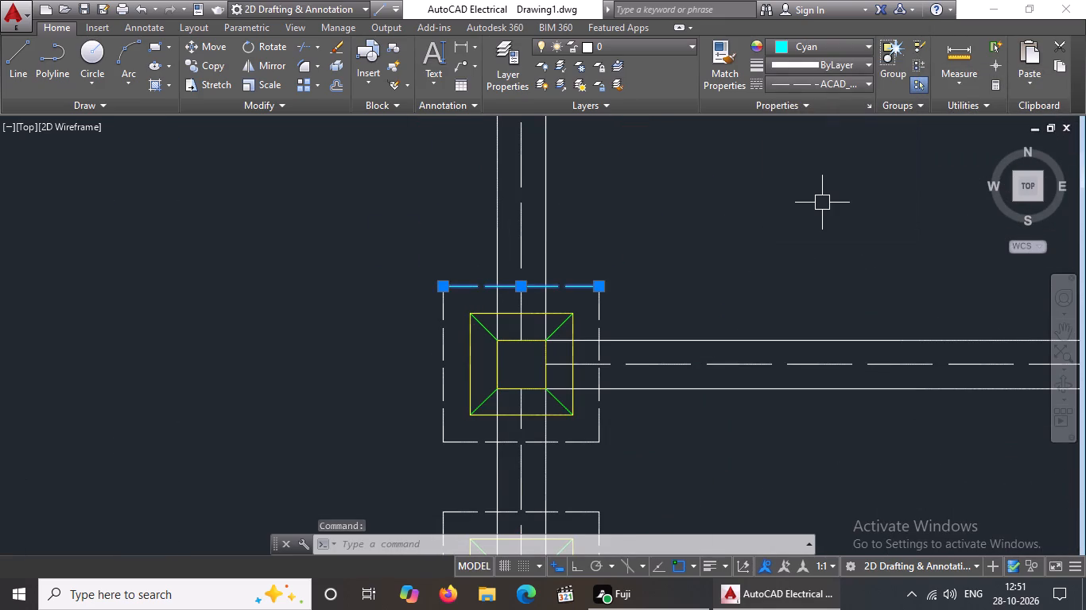
{"action": "key", "text": "Escape"}
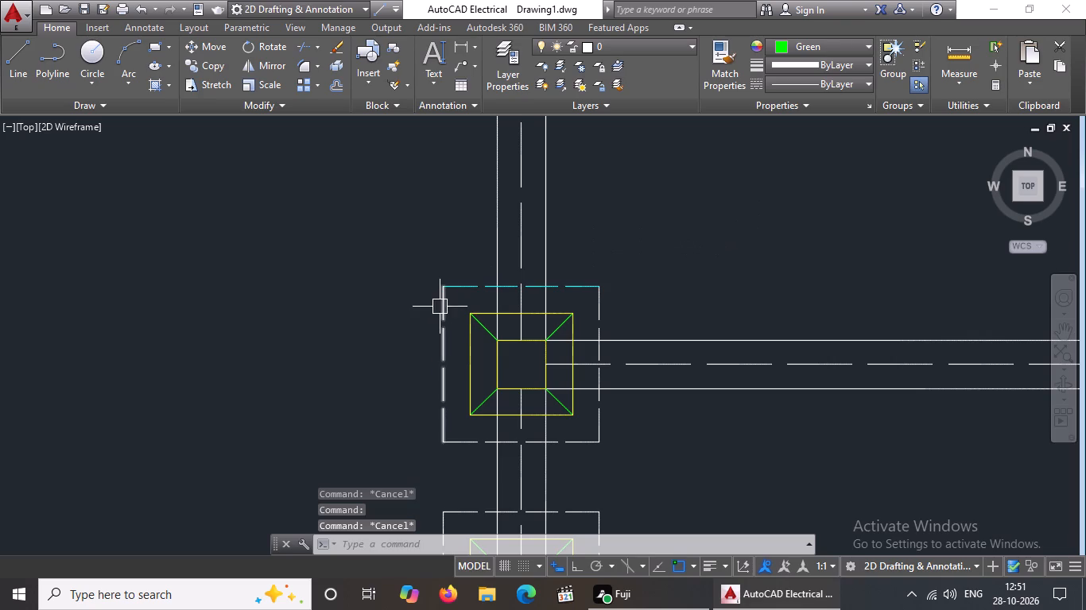
{"action": "left_click", "coordinate": [440, 306]}
{"action": "left_click", "coordinate": [871, 45]}
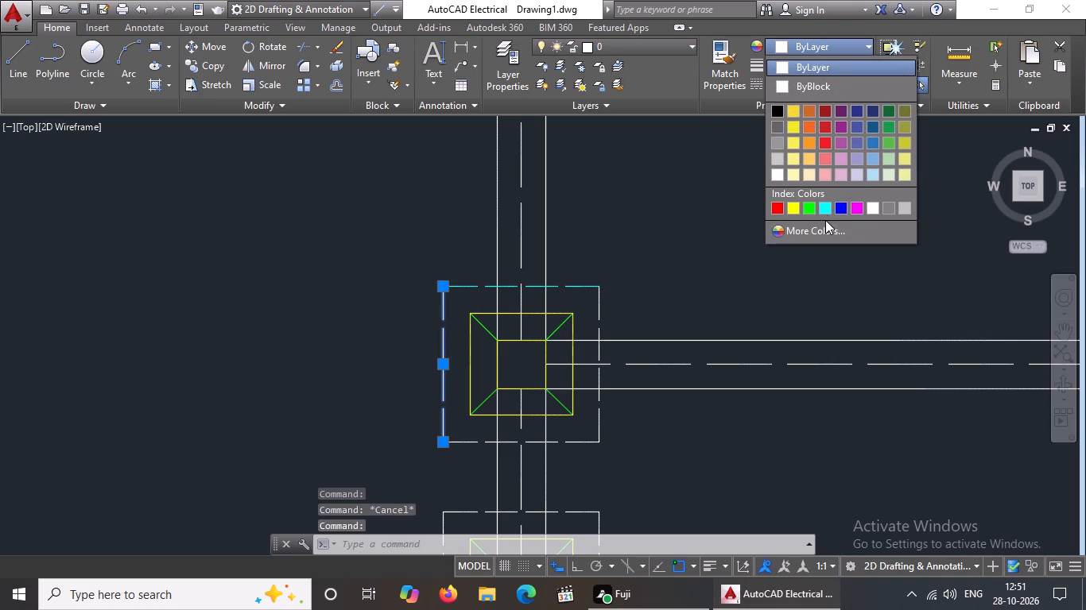
{"action": "left_click_drag", "start_coordinate": [825, 207], "coordinate": [821, 215]}
{"action": "key", "text": "Escape"}
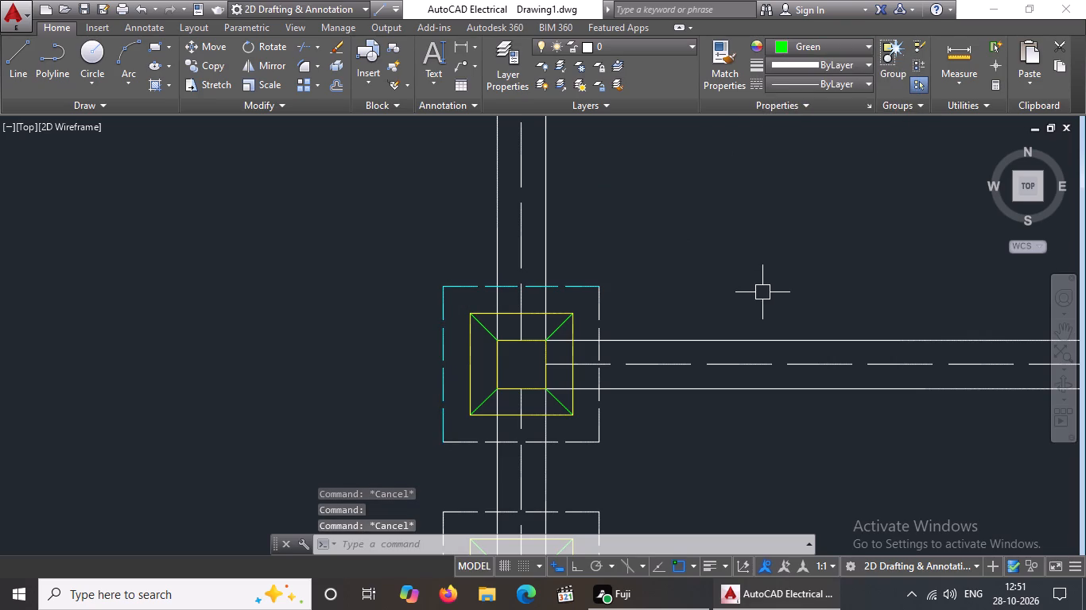
Colour the right and bottom sides of the dashed outer square of the fourth row's middle-column footing Cyan.
{"action": "left_click", "coordinate": [595, 317]}
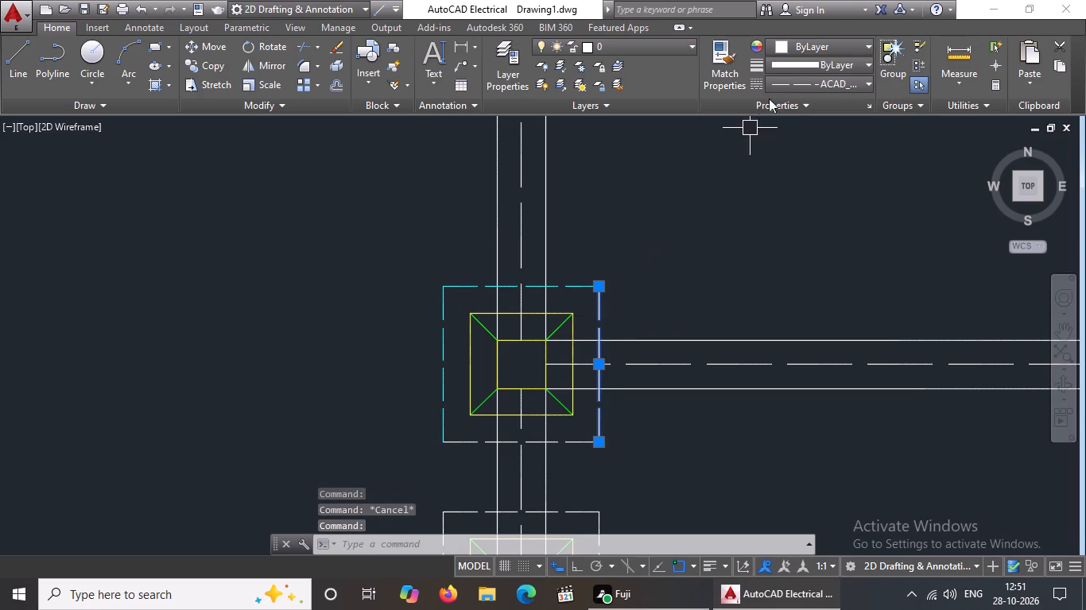
{"action": "left_click", "coordinate": [821, 45]}
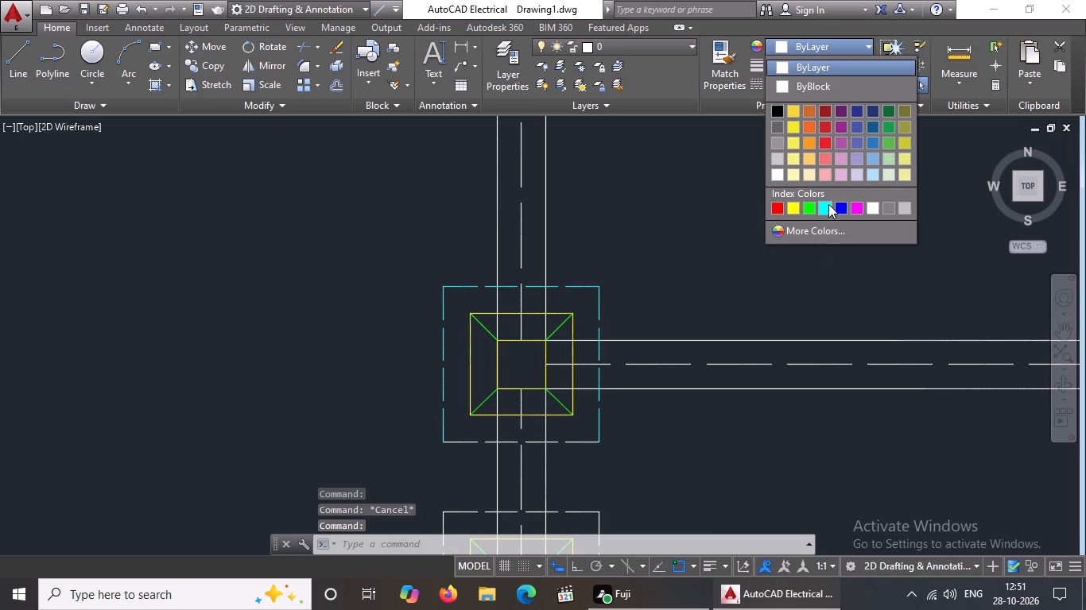
{"action": "left_click", "coordinate": [824, 207]}
{"action": "key", "text": "Escape"}
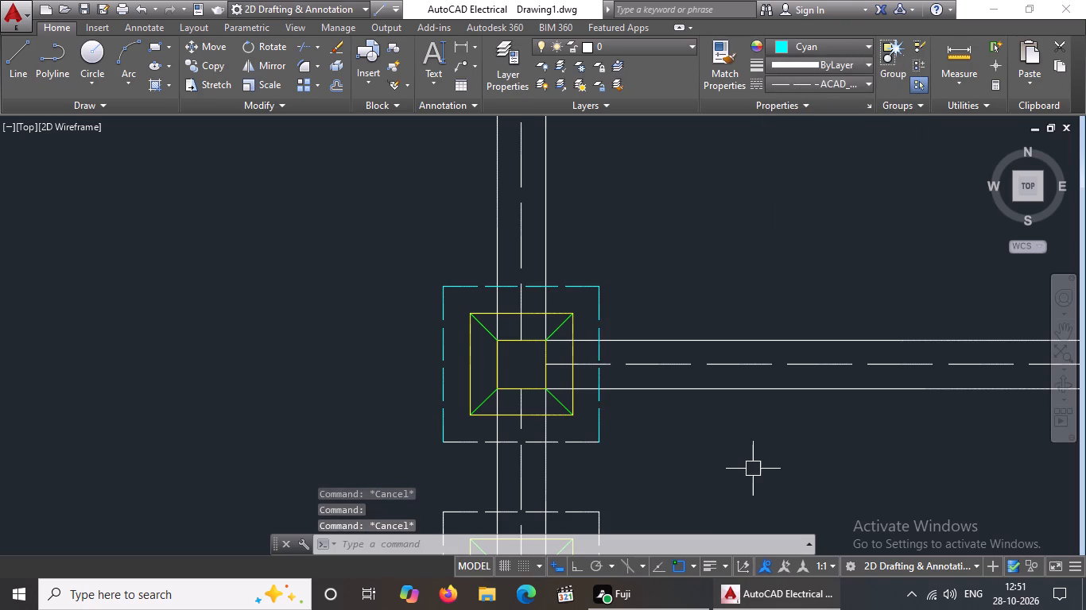
{"action": "left_click", "coordinate": [592, 443]}
{"action": "left_click", "coordinate": [812, 44]}
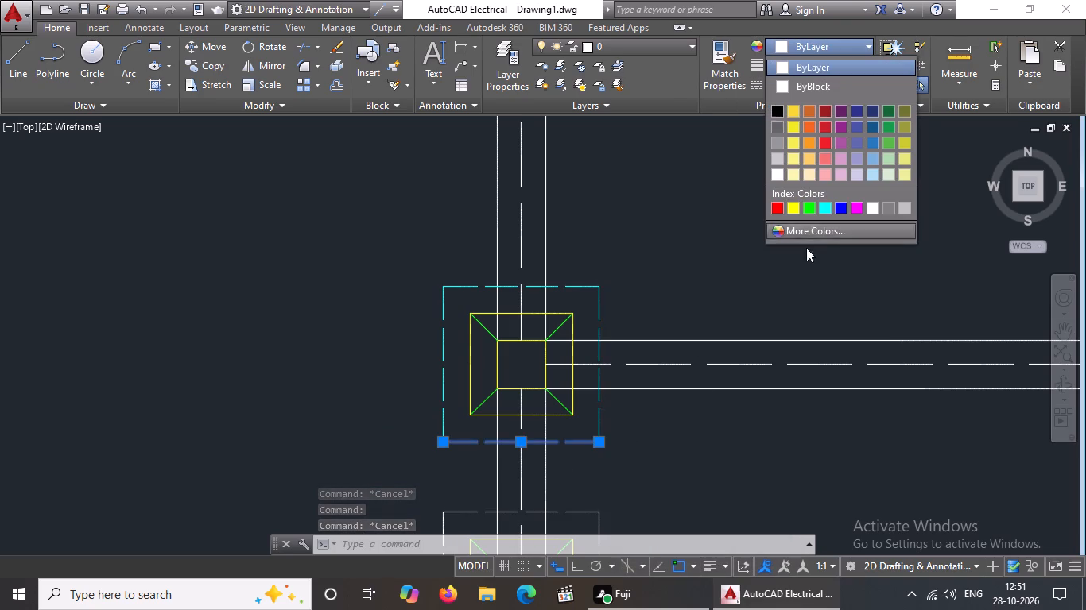
{"action": "left_click", "coordinate": [824, 201]}
{"action": "key", "text": "Escape"}
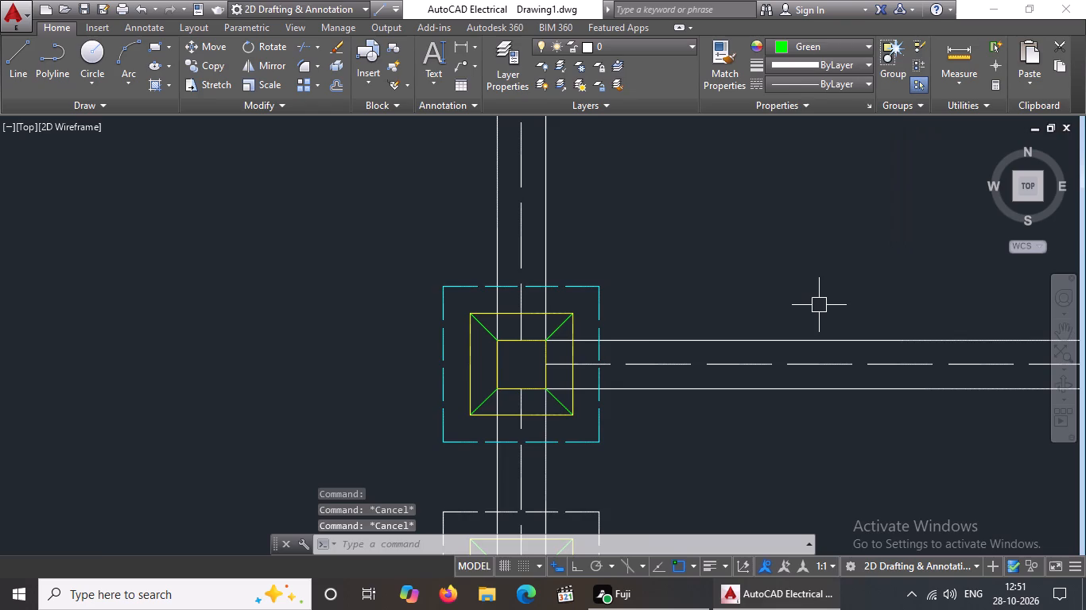
Colour the top and right sides of the dashed outer square of the fourth row's right-column footing Cyan.
{"action": "scroll", "coordinate": [728, 311], "scroll_direction": "down", "scroll_amount": 4}
{"action": "scroll", "coordinate": [807, 315], "scroll_direction": "up", "scroll_amount": 3}
{"action": "left_click", "coordinate": [769, 301]}
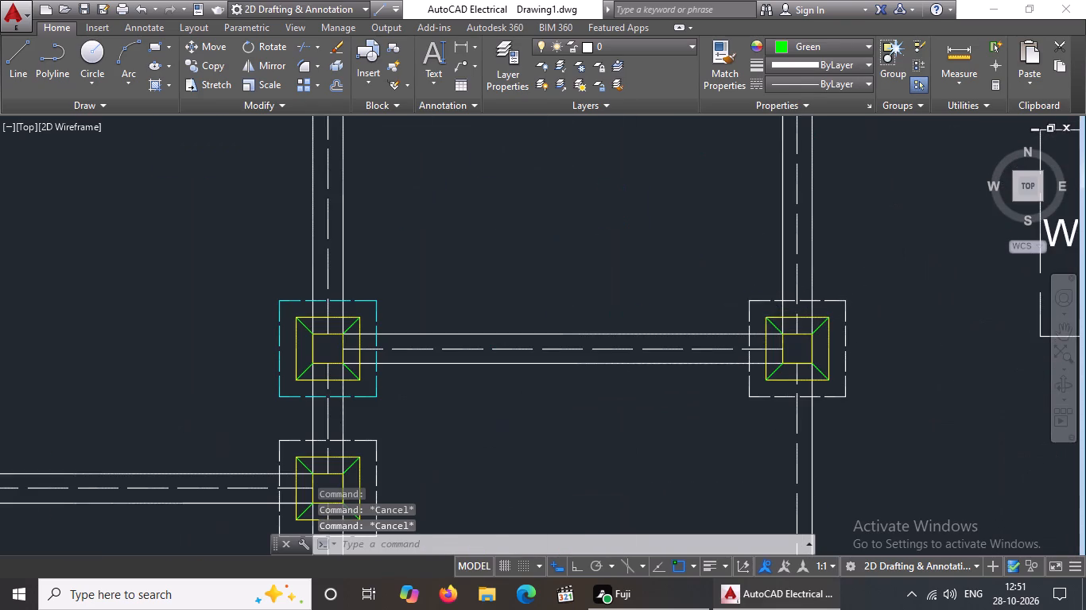
{"action": "left_click", "coordinate": [811, 43]}
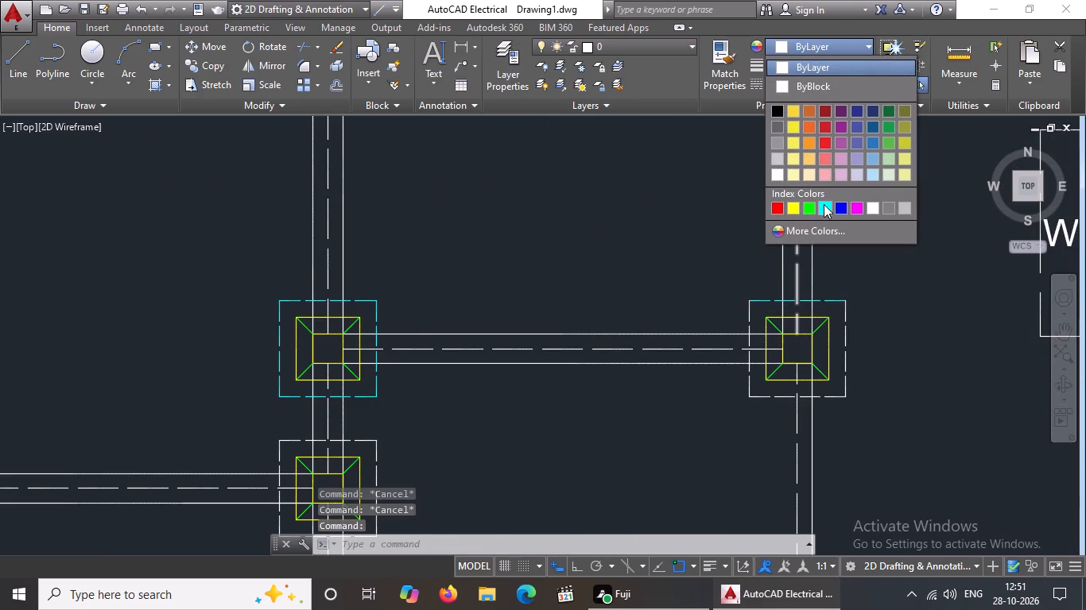
{"action": "left_click", "coordinate": [824, 204]}
{"action": "key", "text": "Escape"}
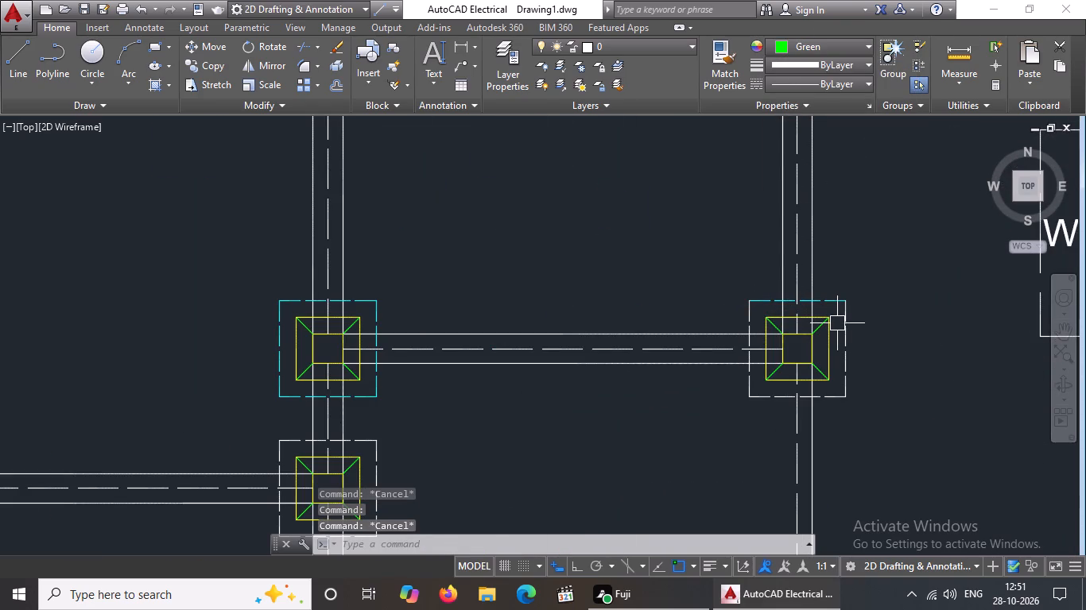
{"action": "left_click", "coordinate": [840, 324]}
{"action": "left_click", "coordinate": [801, 52]}
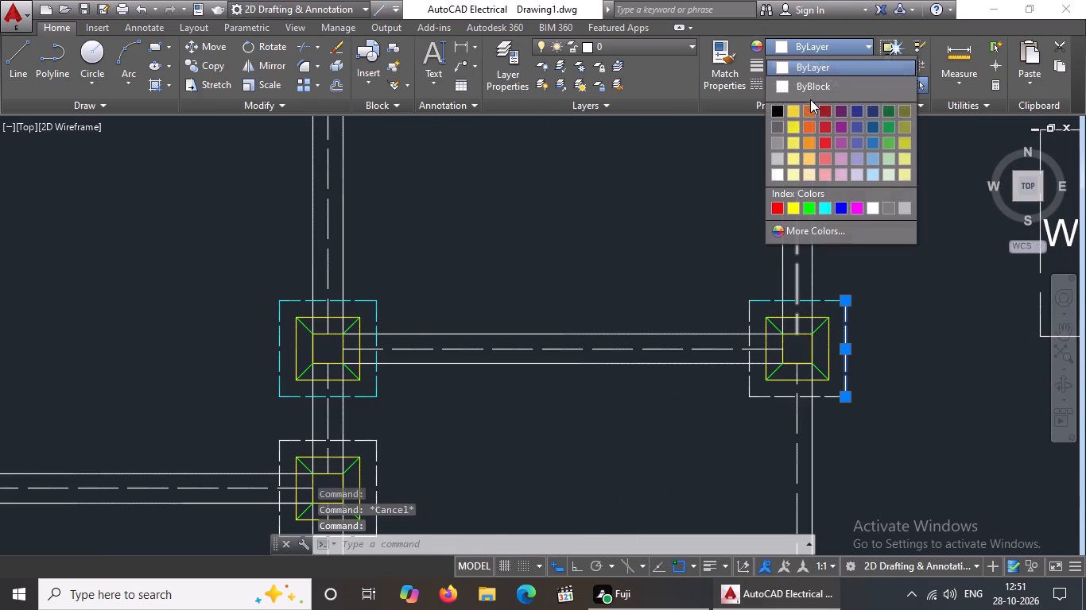
{"action": "left_click", "coordinate": [828, 207]}
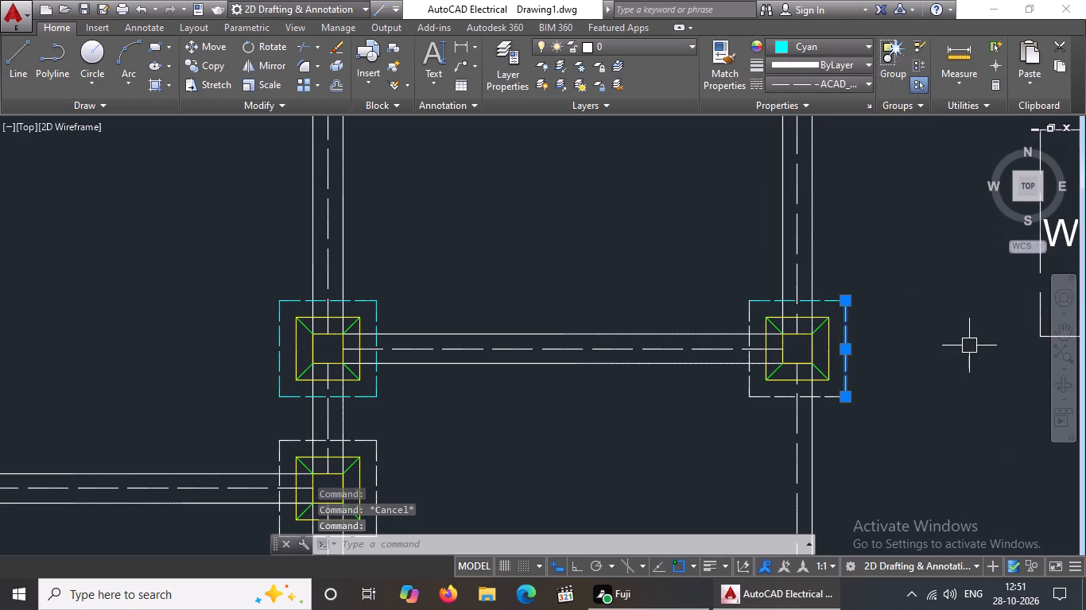
{"action": "key", "text": "Escape"}
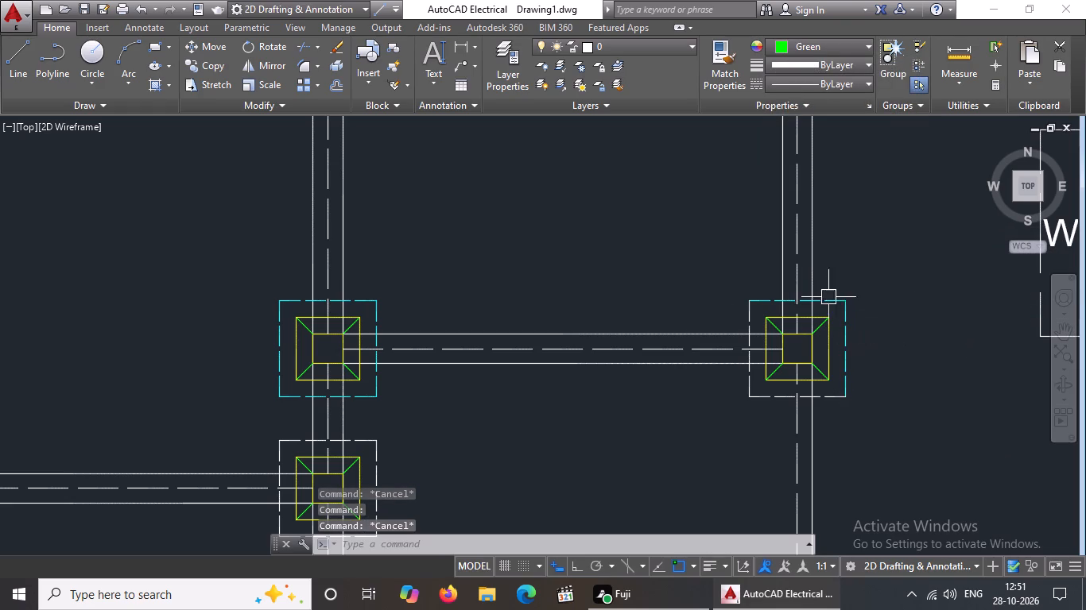
Colour the left and bottom sides of the dashed outer square of the fourth row's right-column footing Cyan.
{"action": "left_click", "coordinate": [748, 314]}
{"action": "left_click", "coordinate": [815, 46]}
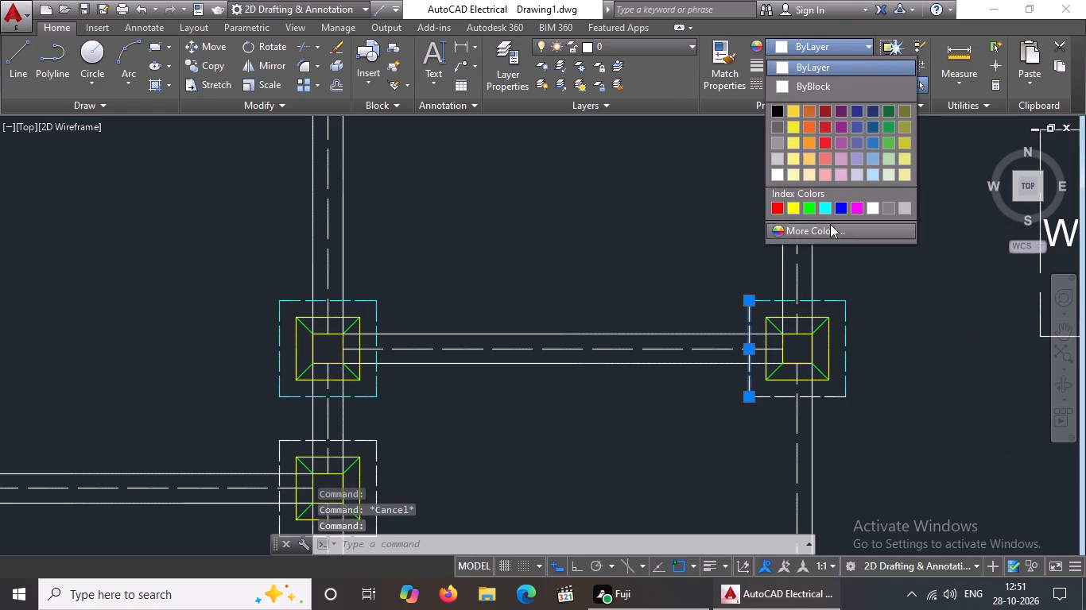
{"action": "left_click", "coordinate": [823, 205]}
{"action": "key", "text": "Escape"}
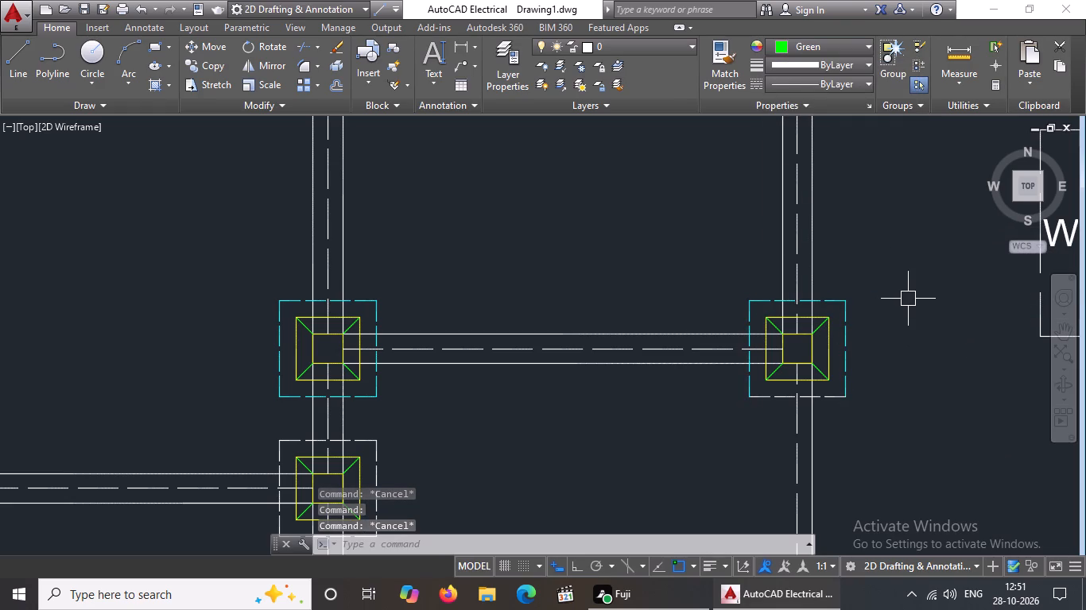
{"action": "left_click", "coordinate": [778, 400]}
{"action": "left_click", "coordinate": [851, 40]}
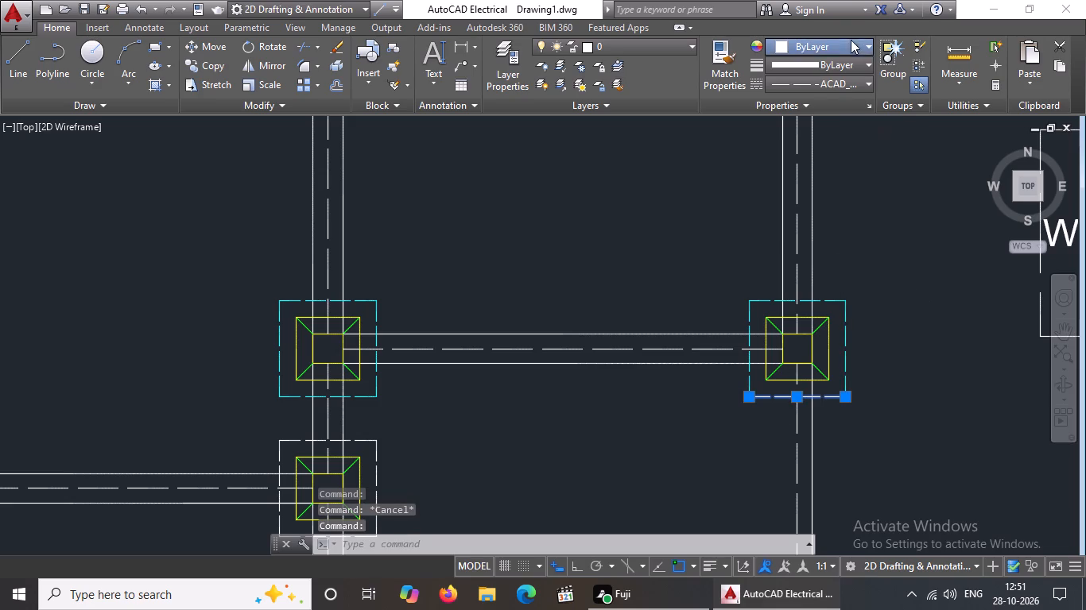
{"action": "left_click", "coordinate": [824, 203]}
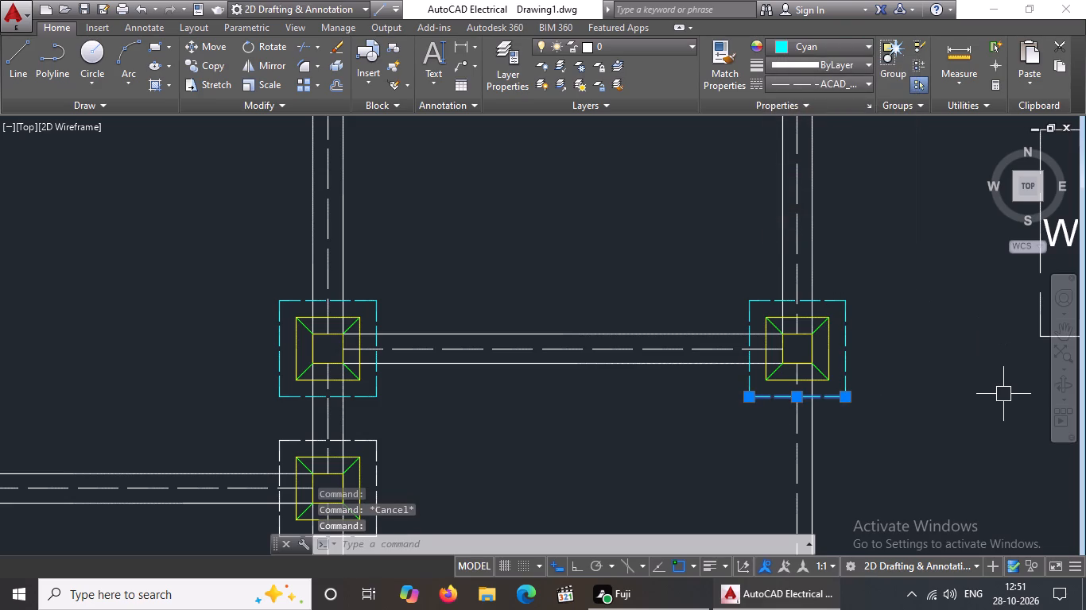
{"action": "key", "text": "Escape"}
Colour the top and right sides of the dashed outer square of the fifth row's left-column footing Cyan.
{"action": "scroll", "coordinate": [673, 332], "scroll_direction": "down", "scroll_amount": 3}
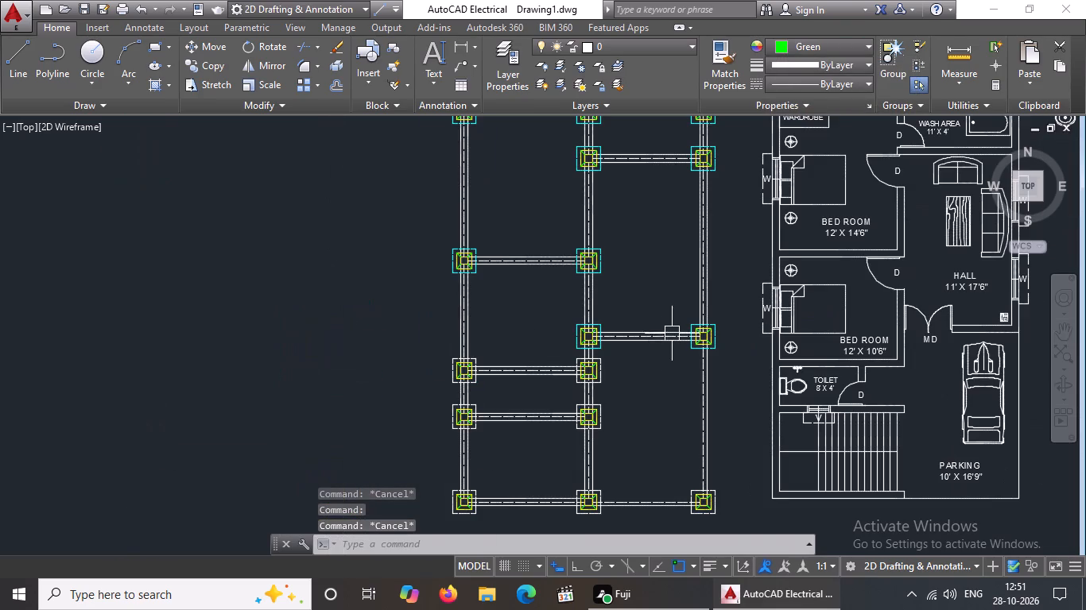
{"action": "scroll", "coordinate": [458, 363], "scroll_direction": "up", "scroll_amount": 4}
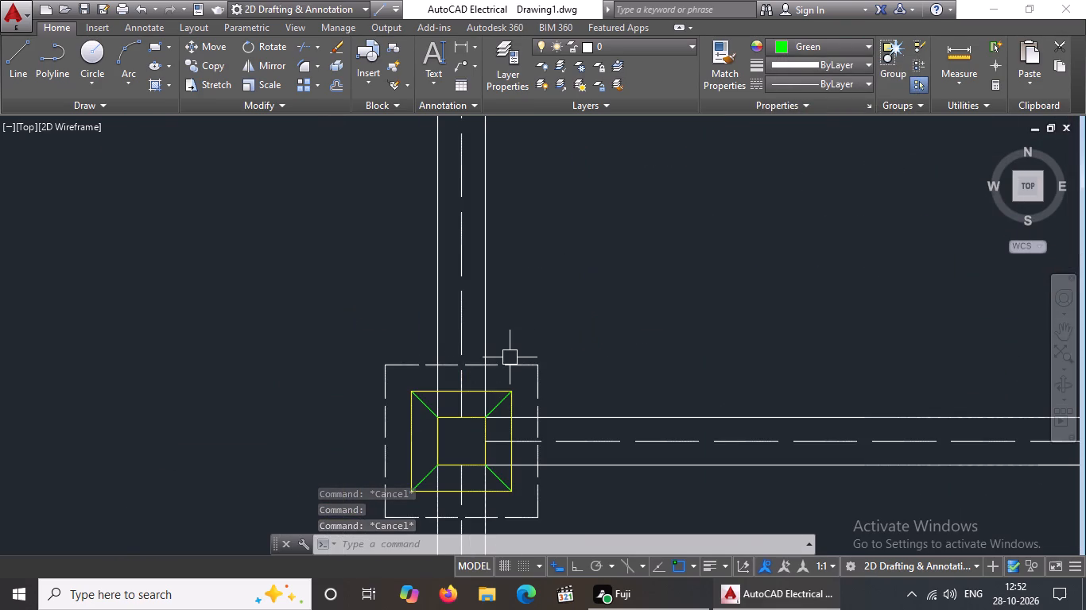
{"action": "left_click", "coordinate": [508, 365]}
{"action": "left_click", "coordinate": [809, 50]}
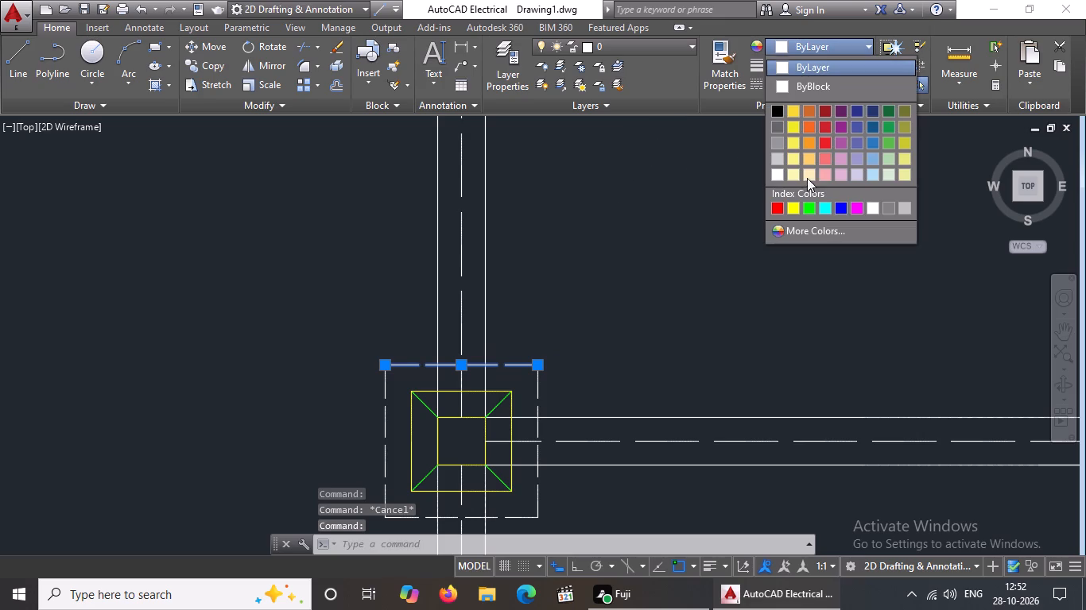
{"action": "left_click", "coordinate": [826, 207]}
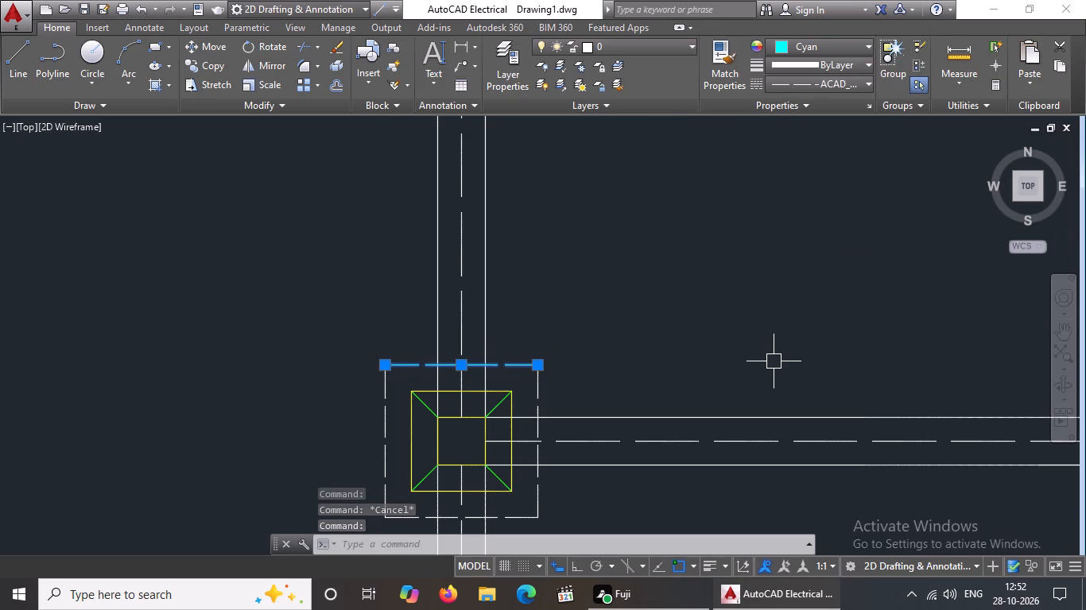
{"action": "key", "text": "Escape"}
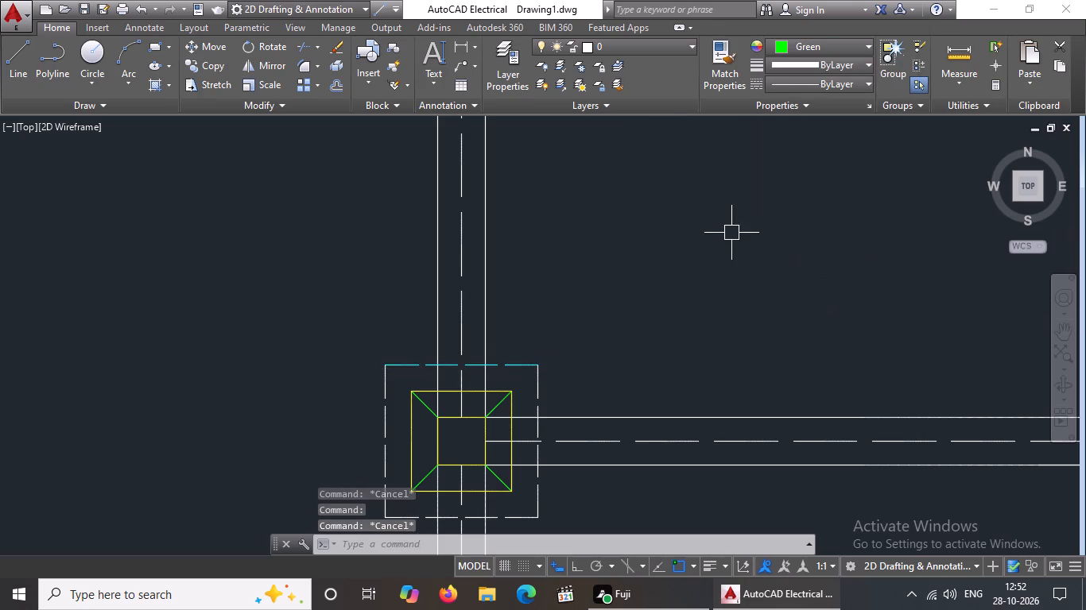
{"action": "left_click", "coordinate": [538, 389]}
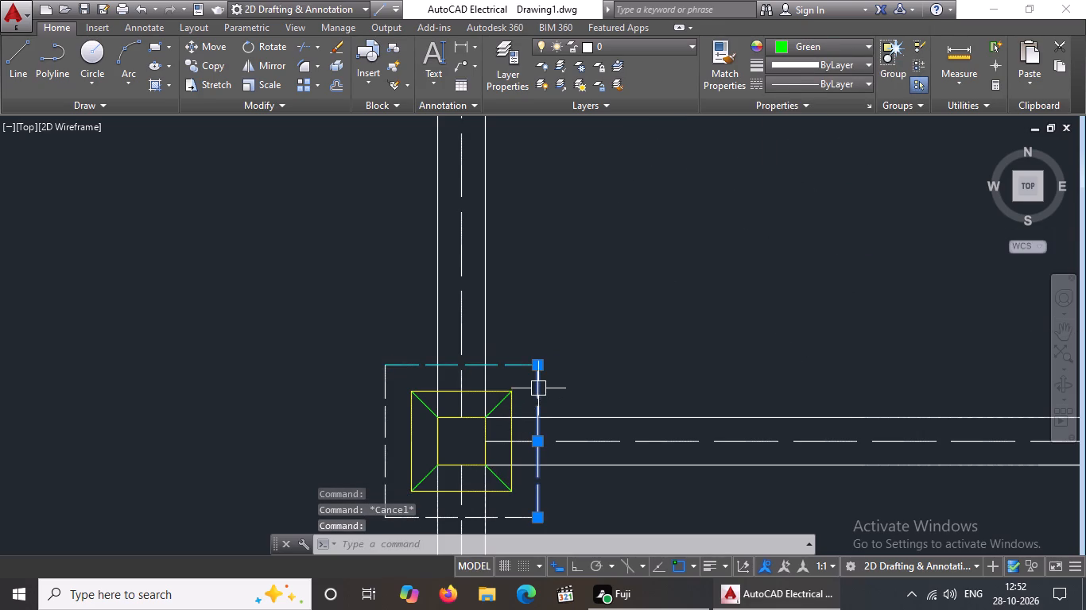
{"action": "left_click", "coordinate": [808, 41]}
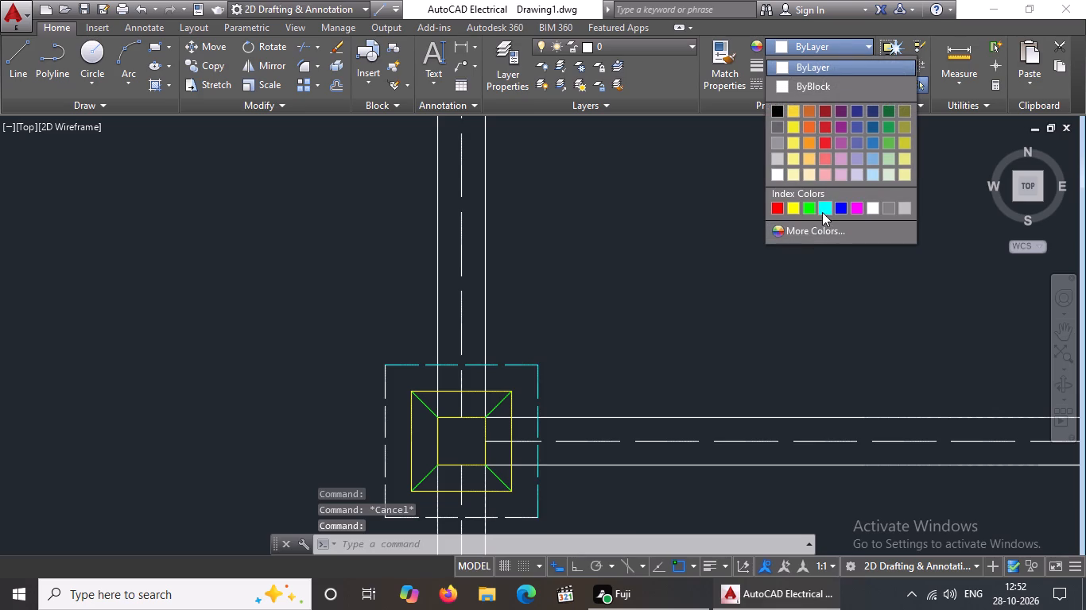
{"action": "left_click", "coordinate": [824, 207]}
{"action": "key", "text": "Escape"}
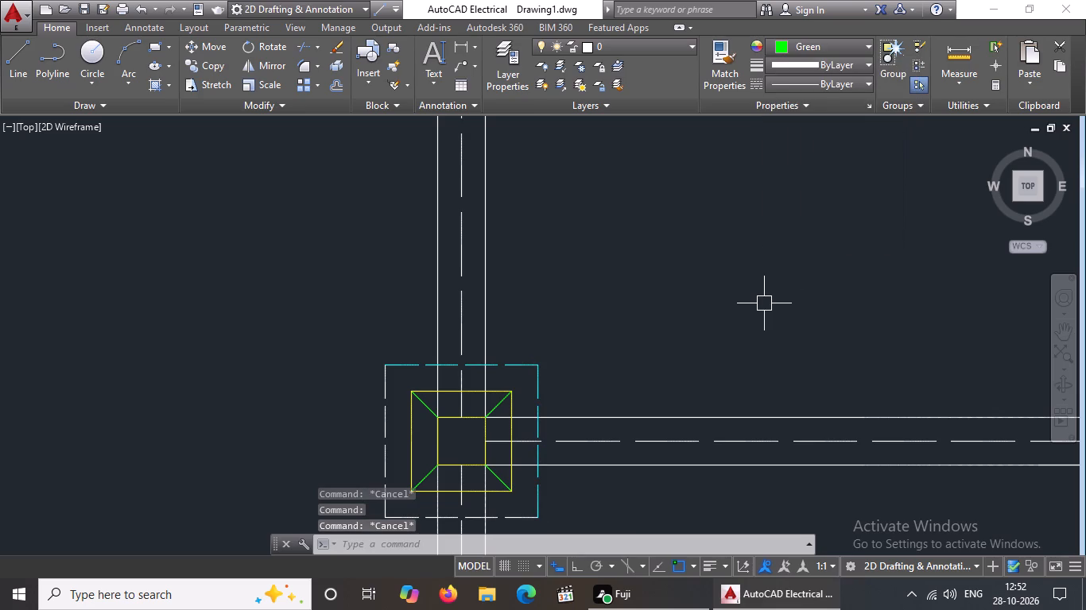
Colour the left and bottom sides of the dashed outer square of the fifth row's left-column footing Cyan.
{"action": "left_click", "coordinate": [390, 409]}
{"action": "scroll", "coordinate": [434, 382], "scroll_direction": "down", "scroll_amount": 3}
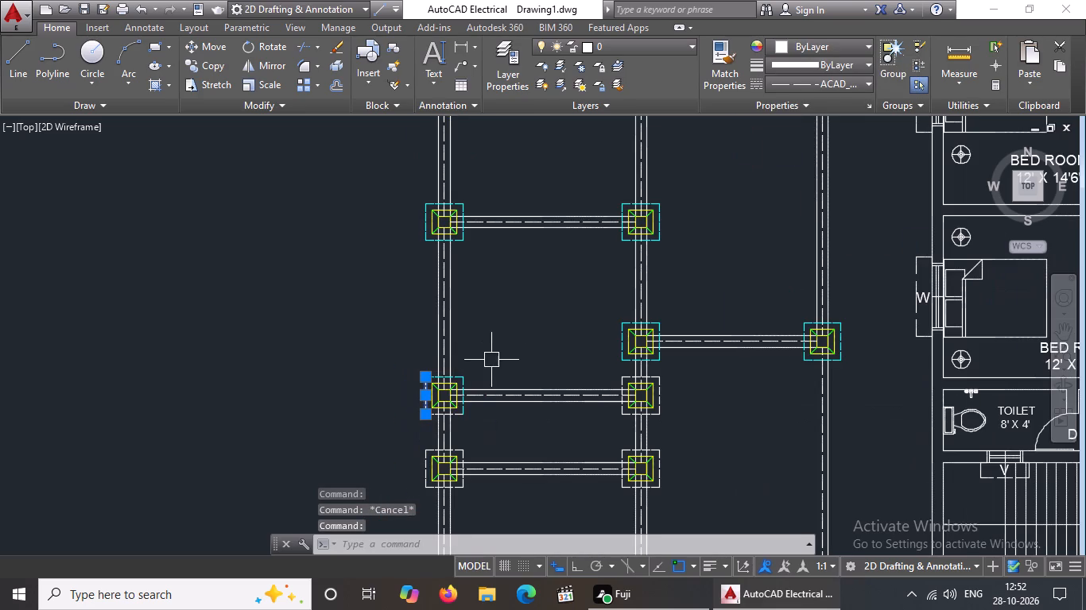
{"action": "left_click", "coordinate": [844, 41]}
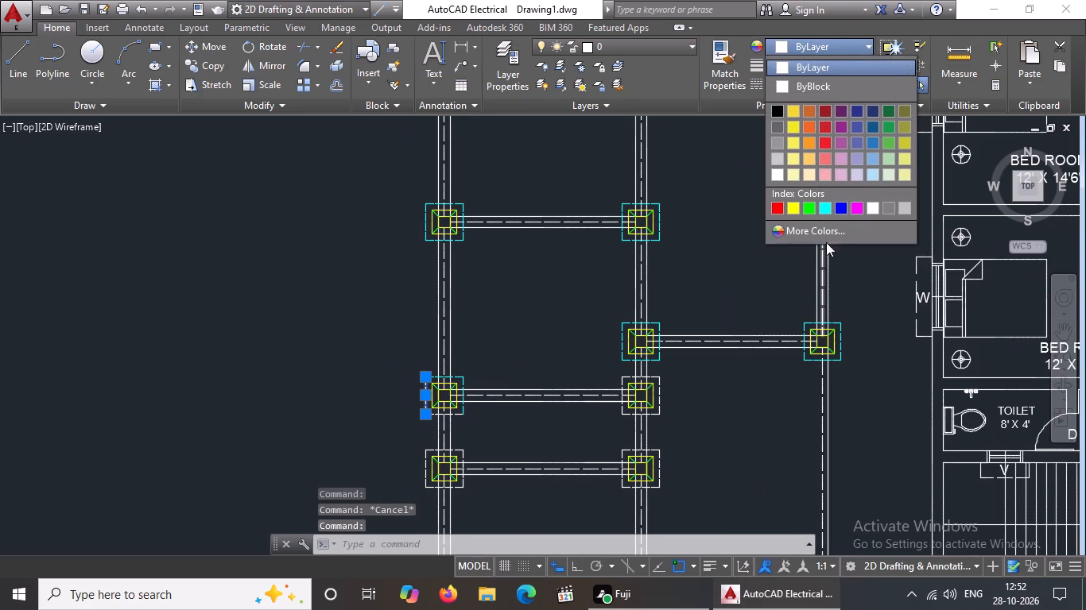
{"action": "left_click", "coordinate": [824, 205]}
{"action": "key", "text": "Escape"}
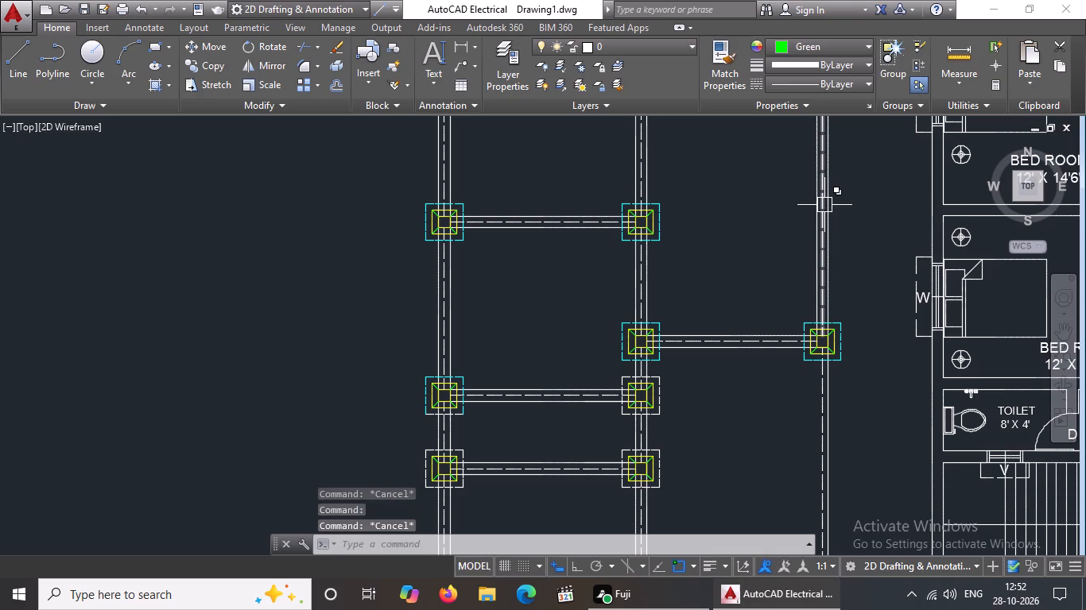
{"action": "scroll", "coordinate": [454, 428], "scroll_direction": "up", "scroll_amount": 4}
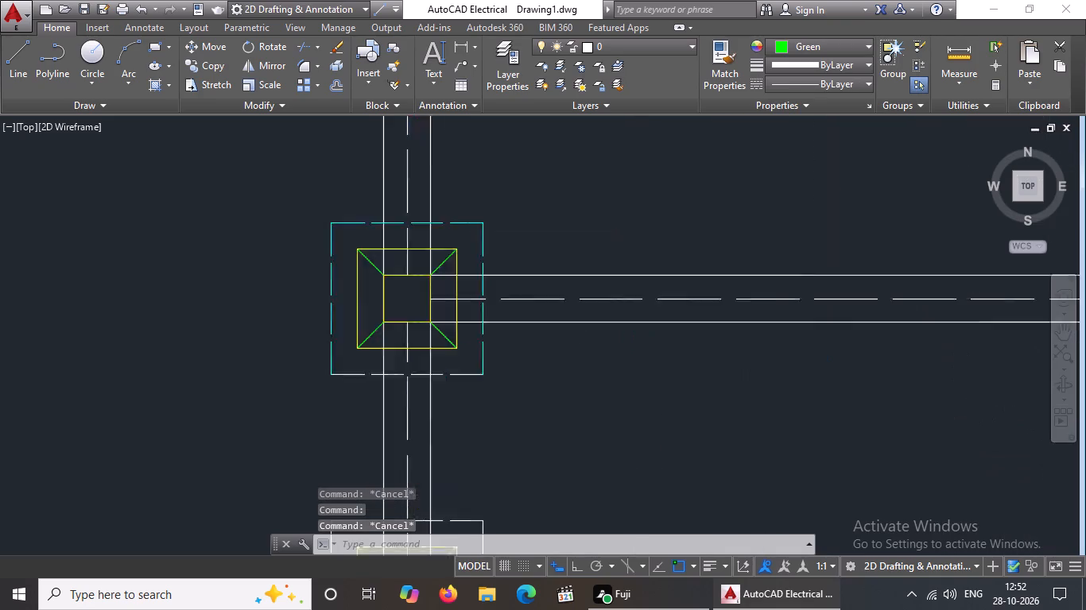
{"action": "left_click", "coordinate": [465, 342]}
{"action": "left_click", "coordinate": [806, 41]}
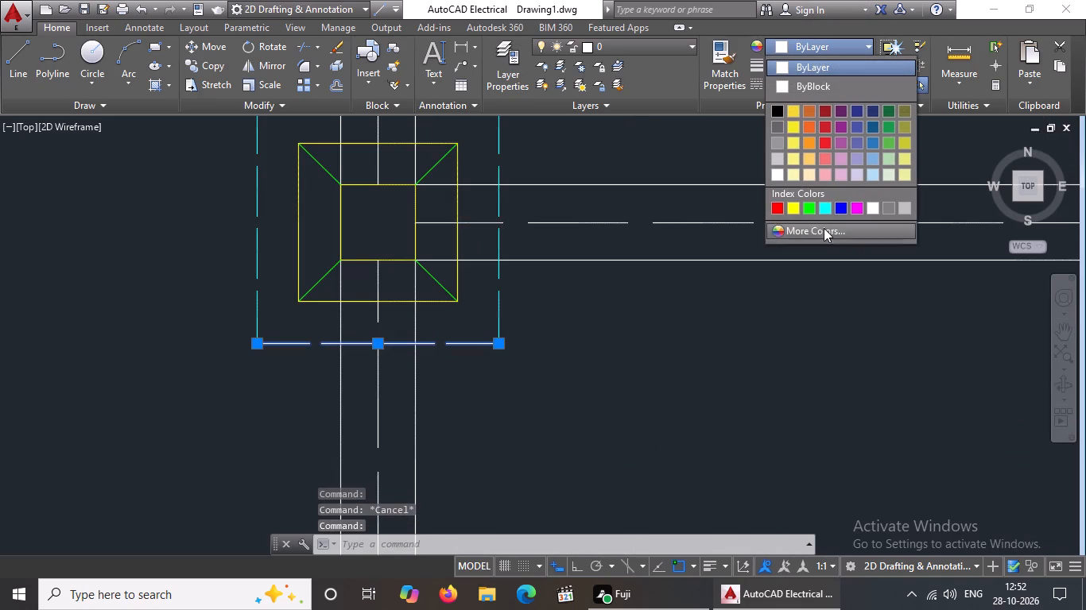
{"action": "left_click", "coordinate": [826, 206]}
{"action": "key", "text": "Escape"}
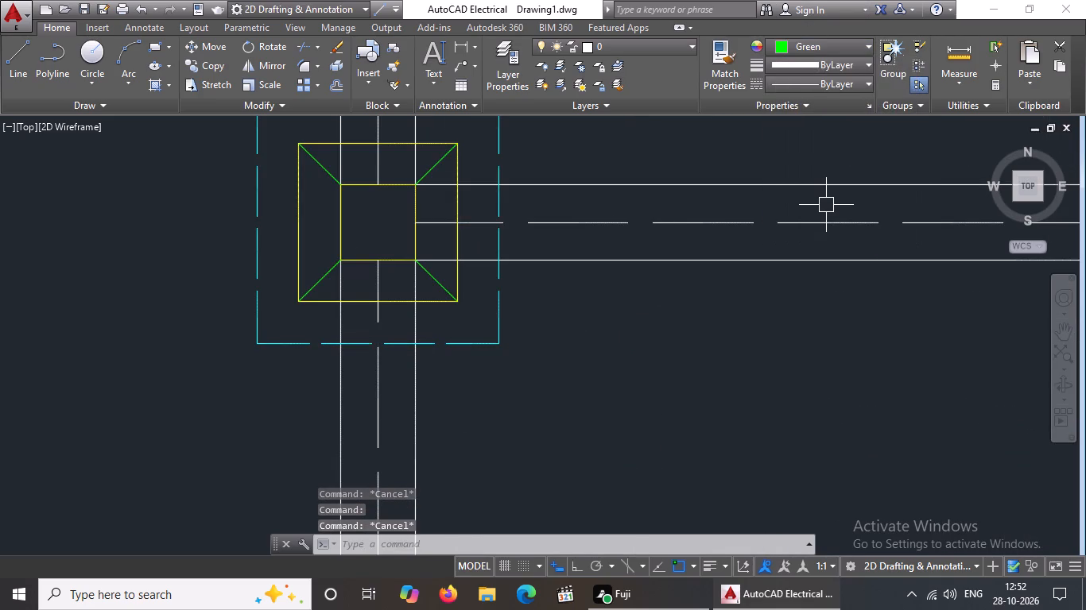
Colour the top and right sides of the dashed outer square of the fifth row's middle-column footing Cyan.
{"action": "scroll", "coordinate": [794, 228], "scroll_direction": "down", "scroll_amount": 5}
{"action": "scroll", "coordinate": [819, 244], "scroll_direction": "up", "scroll_amount": 5}
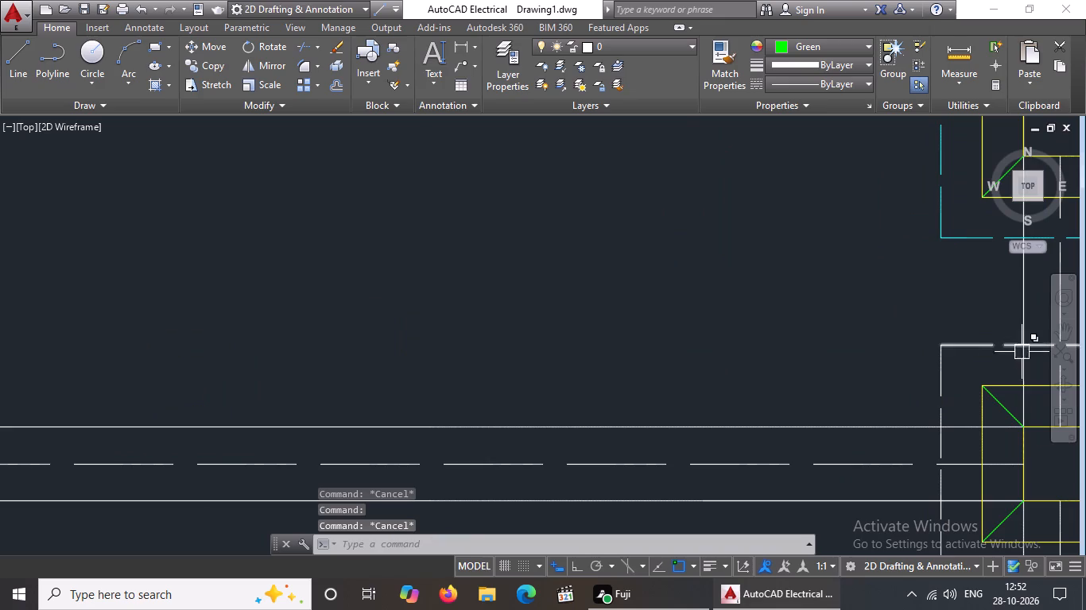
{"action": "left_click", "coordinate": [986, 346]}
{"action": "left_click", "coordinate": [795, 44]}
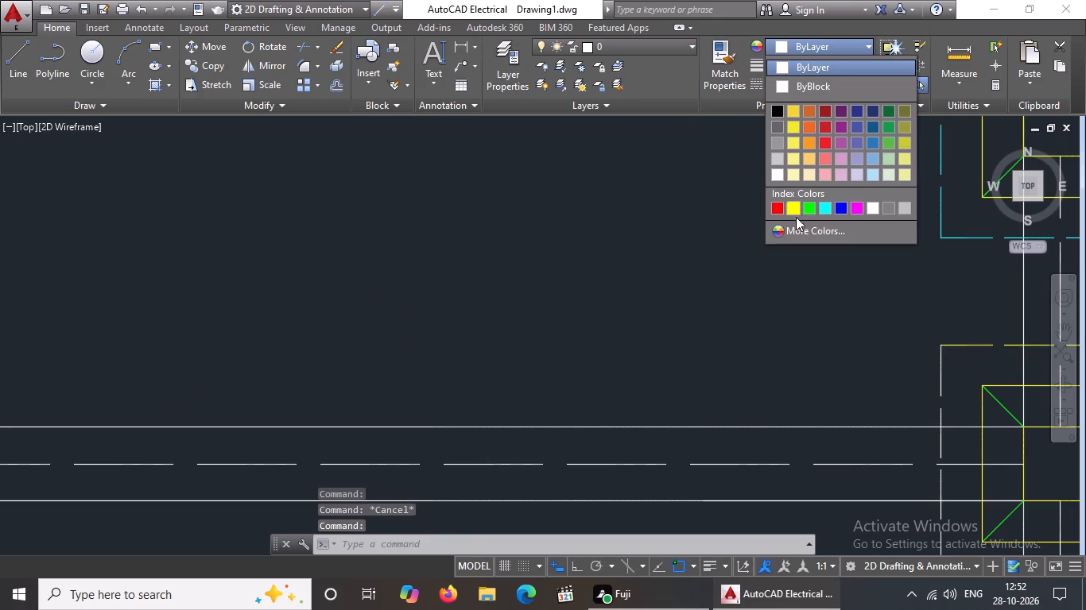
{"action": "left_click", "coordinate": [825, 205]}
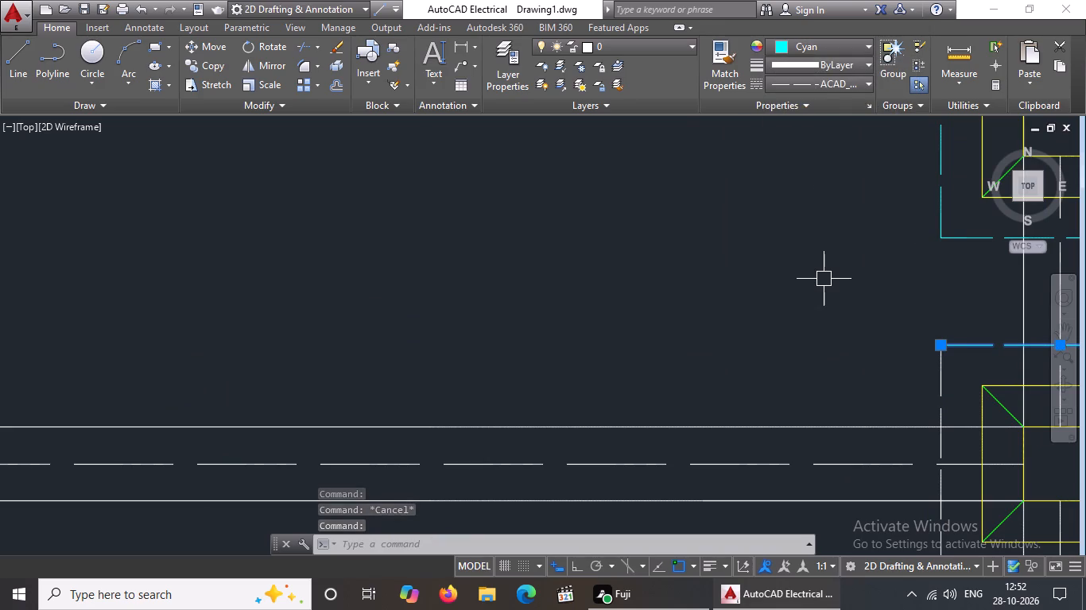
{"action": "key", "text": "Escape"}
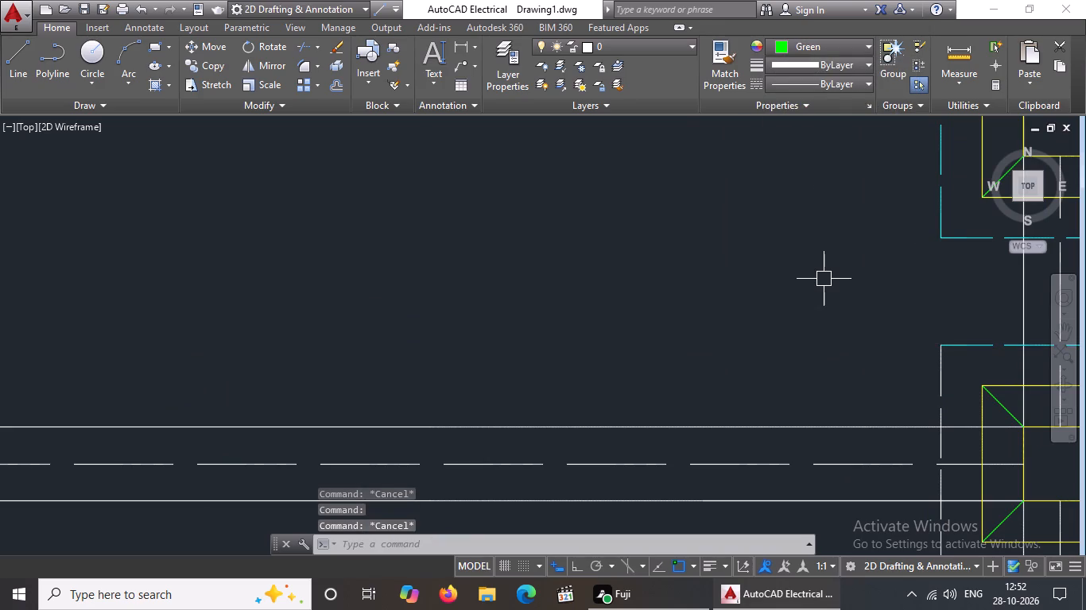
{"action": "scroll", "coordinate": [775, 269], "scroll_direction": "down", "scroll_amount": 4}
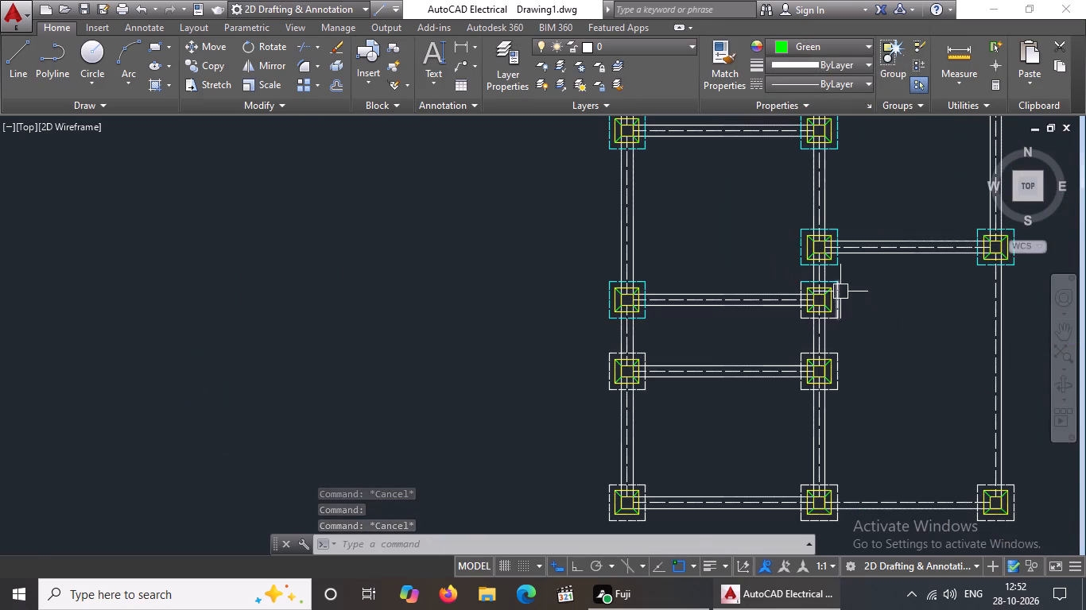
{"action": "scroll", "coordinate": [840, 291], "scroll_direction": "up", "scroll_amount": 3}
{"action": "left_click", "coordinate": [824, 295]}
{"action": "left_click", "coordinate": [813, 299]}
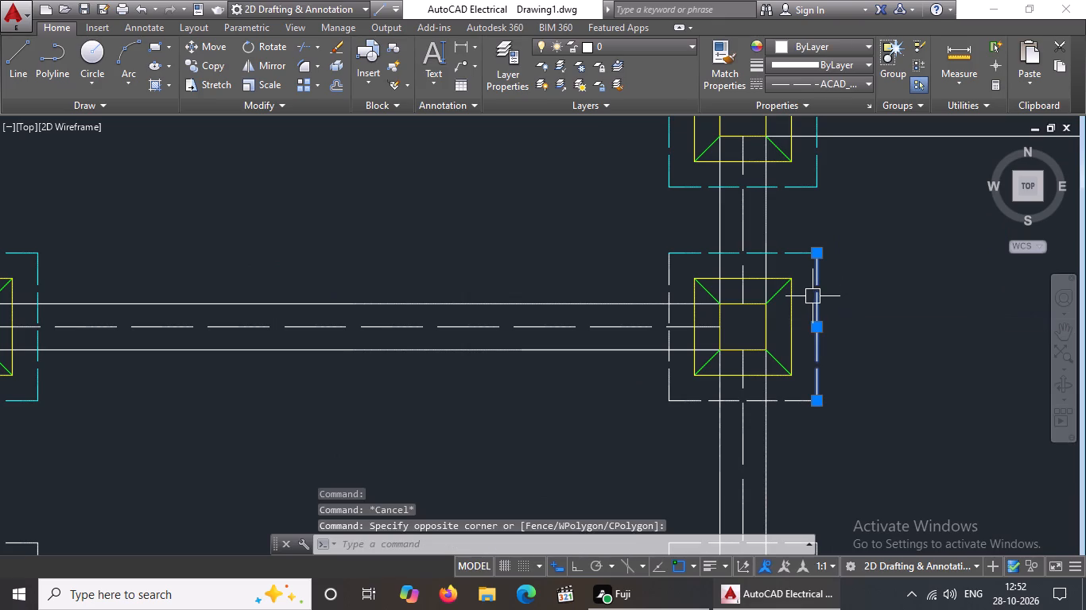
{"action": "left_click", "coordinate": [814, 47]}
{"action": "left_click", "coordinate": [826, 203]}
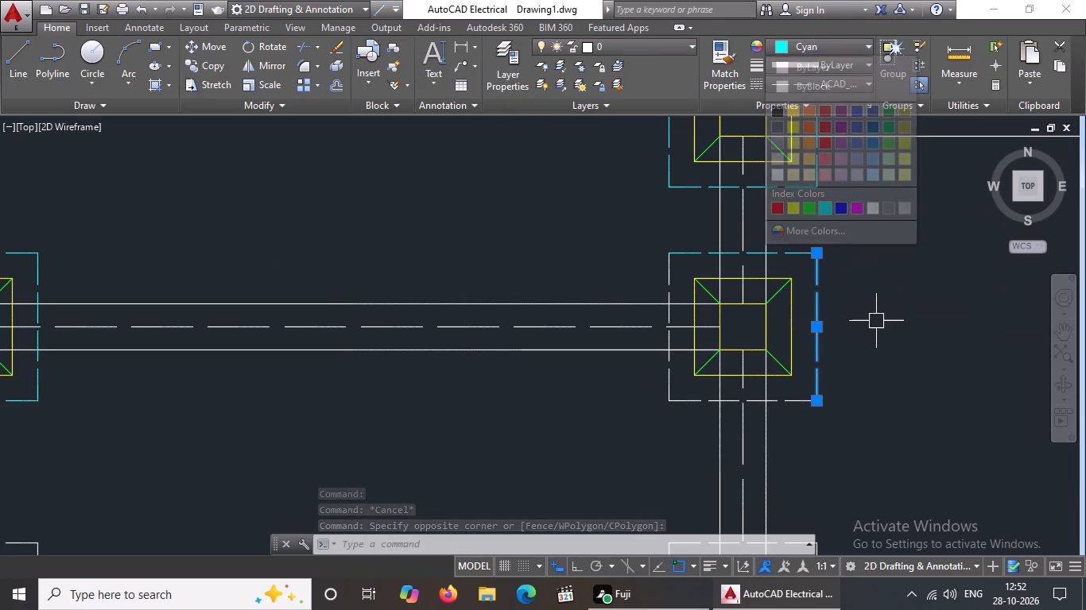
{"action": "key", "text": "Escape"}
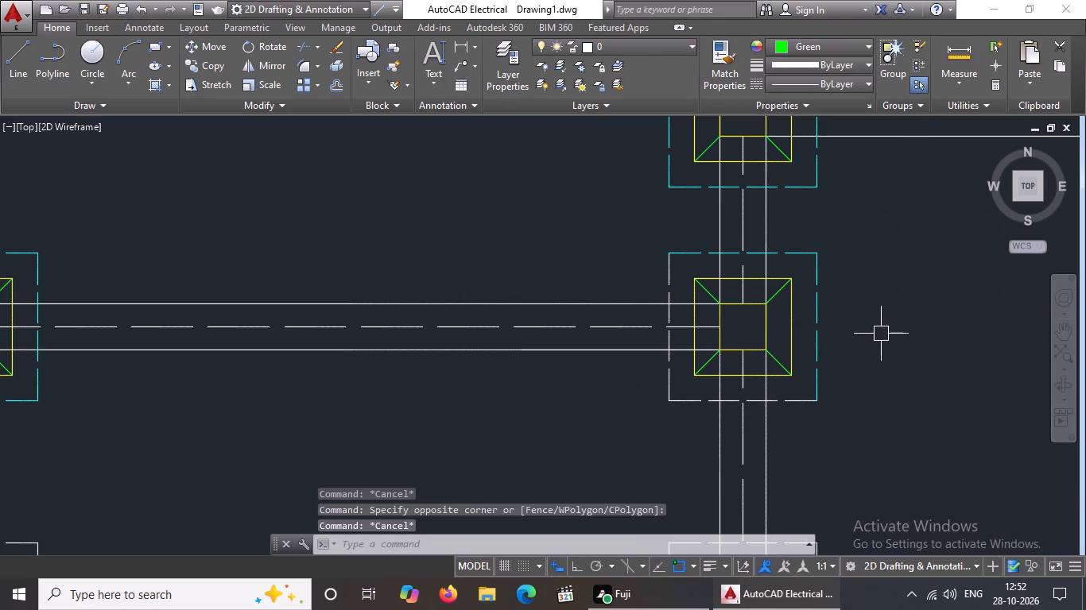
Colour the left and bottom sides of the dashed outer square of the fifth row's middle-column footing Cyan.
{"action": "left_click", "coordinate": [675, 276]}
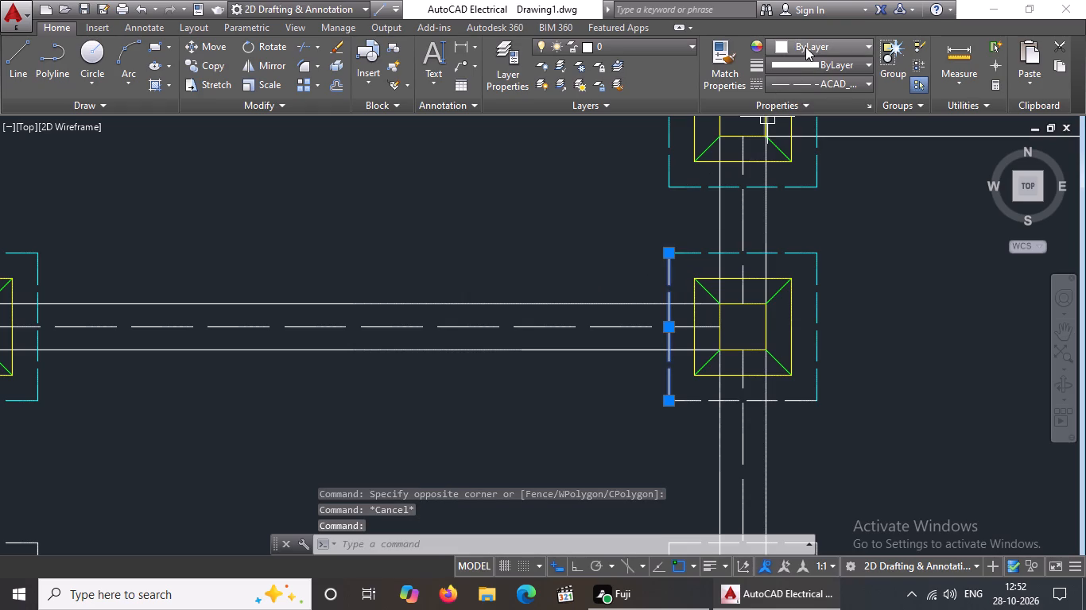
{"action": "left_click", "coordinate": [805, 46]}
{"action": "left_click", "coordinate": [827, 207]}
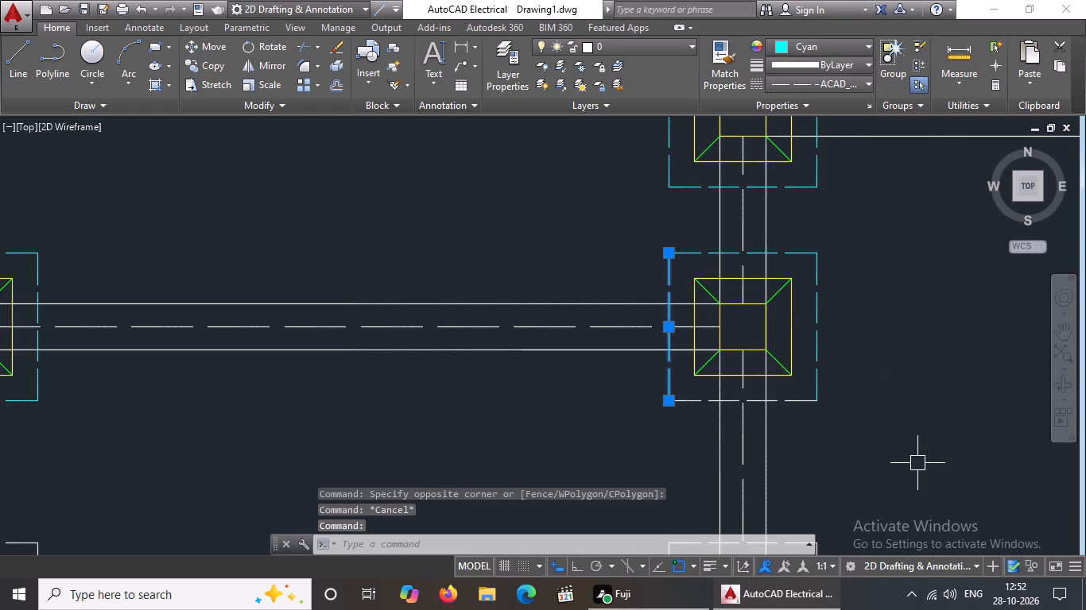
{"action": "key", "text": "Escape"}
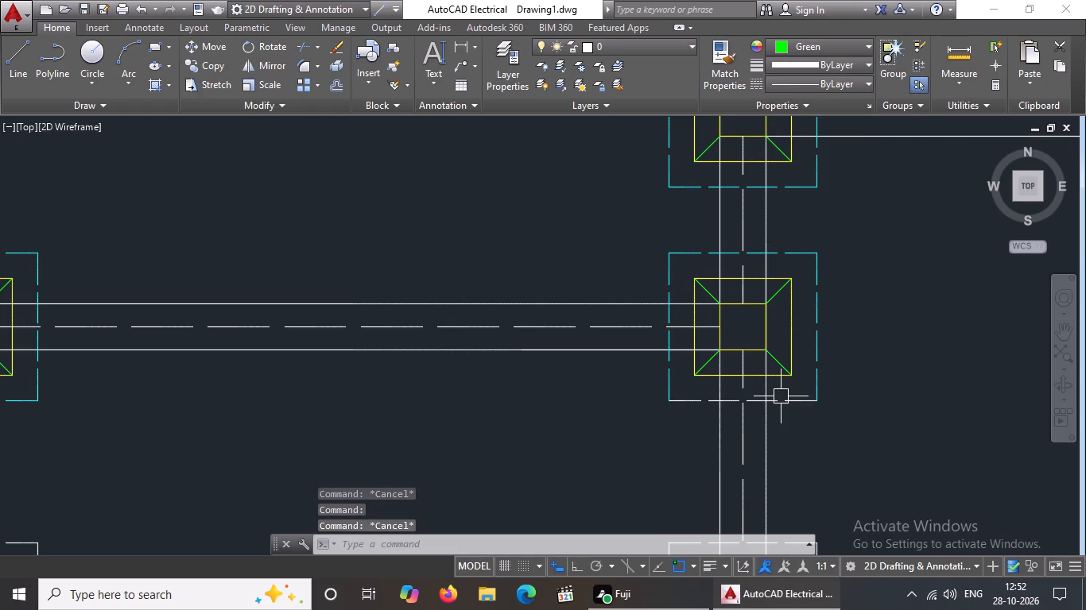
{"action": "left_click", "coordinate": [801, 397]}
{"action": "left_click", "coordinate": [847, 43]}
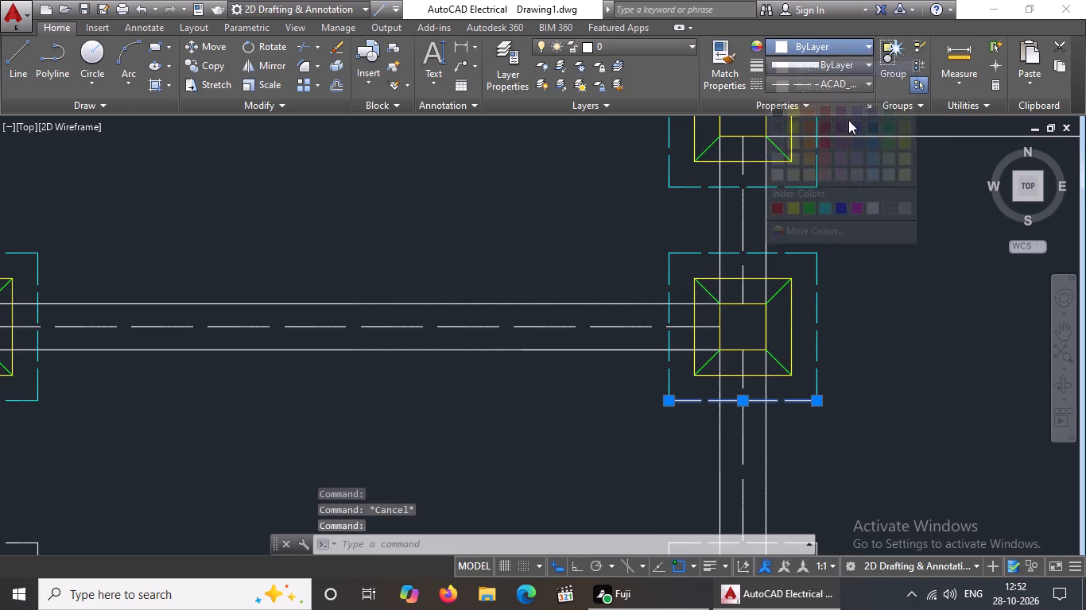
{"action": "left_click", "coordinate": [825, 207]}
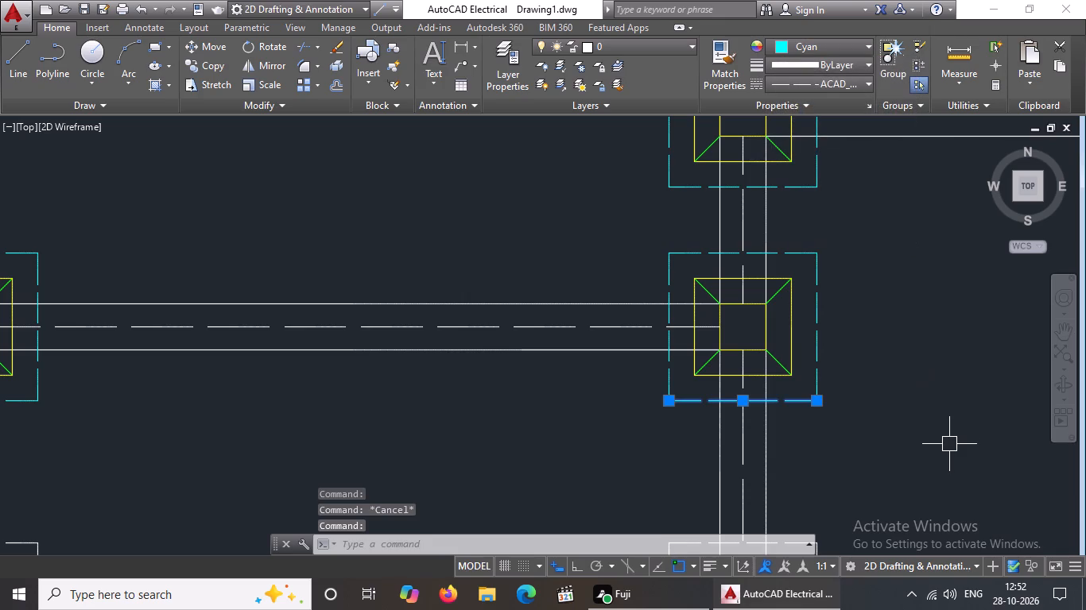
{"action": "key", "text": "Escape"}
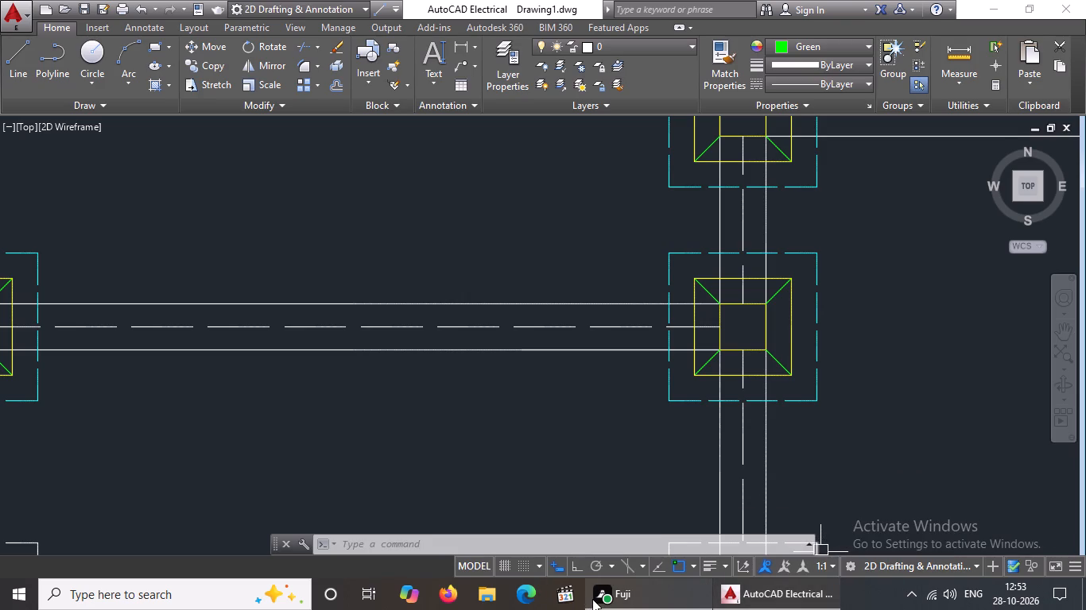
Colour the top and right sides of the dashed outer square of the sixth row's left-column footing Cyan.
{"action": "scroll", "coordinate": [592, 599], "scroll_direction": "down", "scroll_amount": 3}
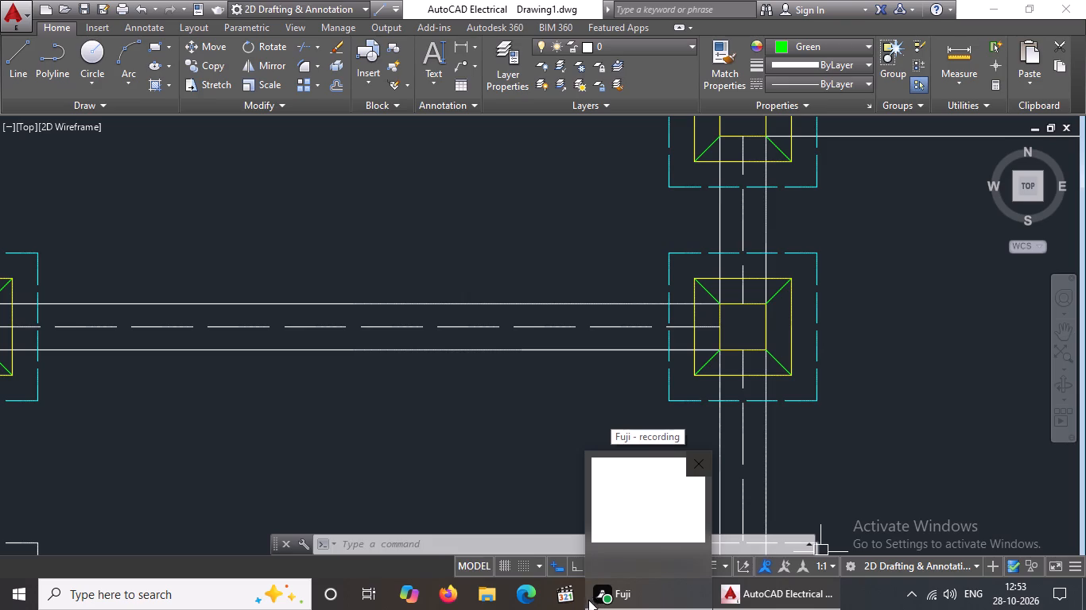
{"action": "scroll", "coordinate": [691, 415], "scroll_direction": "down", "scroll_amount": 3}
{"action": "scroll", "coordinate": [605, 481], "scroll_direction": "up", "scroll_amount": 3}
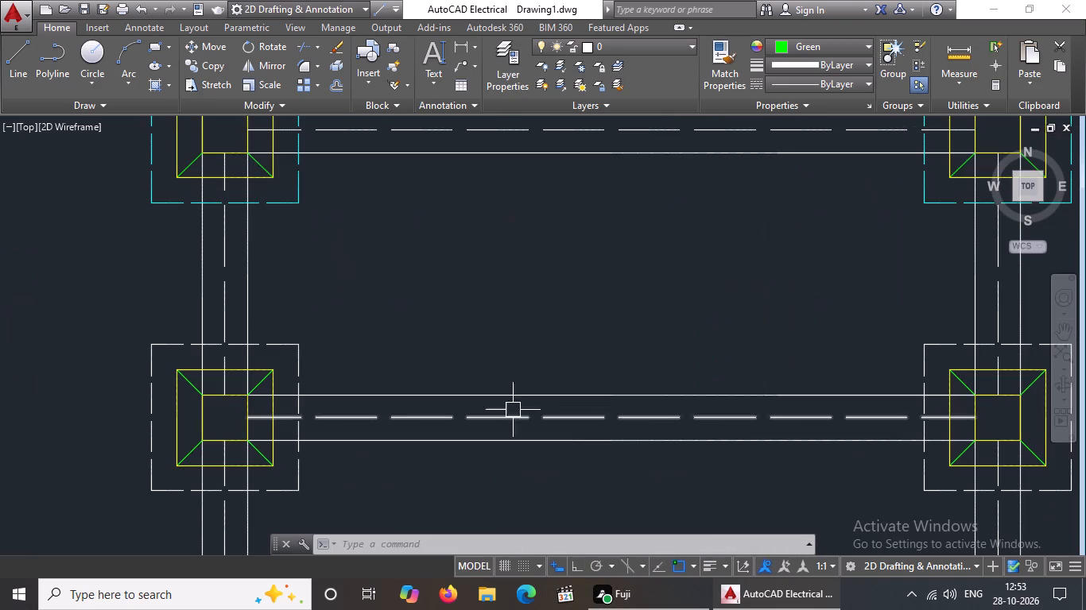
{"action": "left_click", "coordinate": [281, 345]}
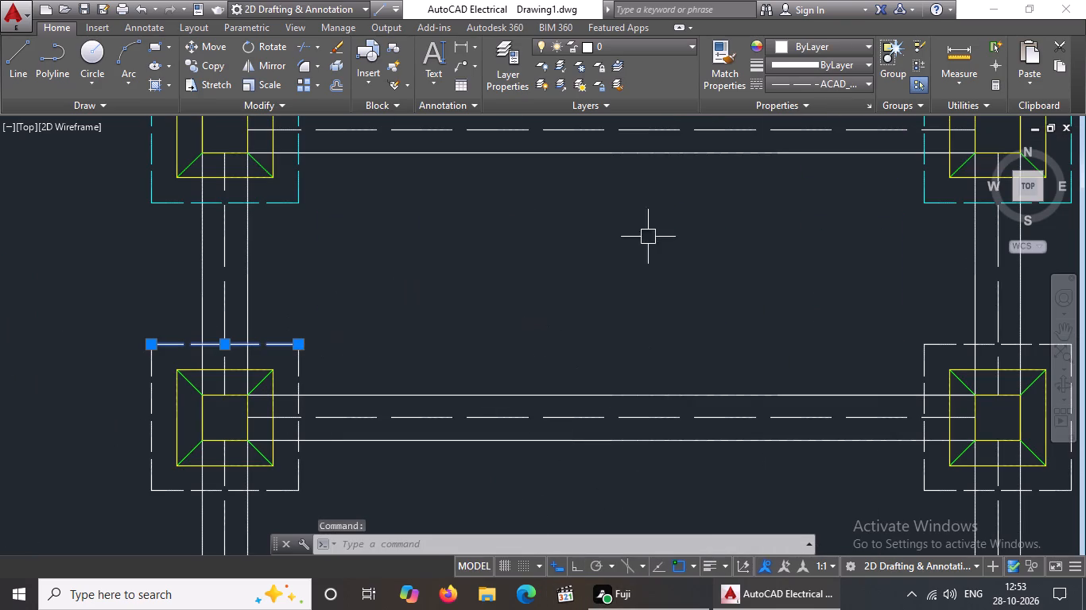
{"action": "left_click", "coordinate": [816, 44]}
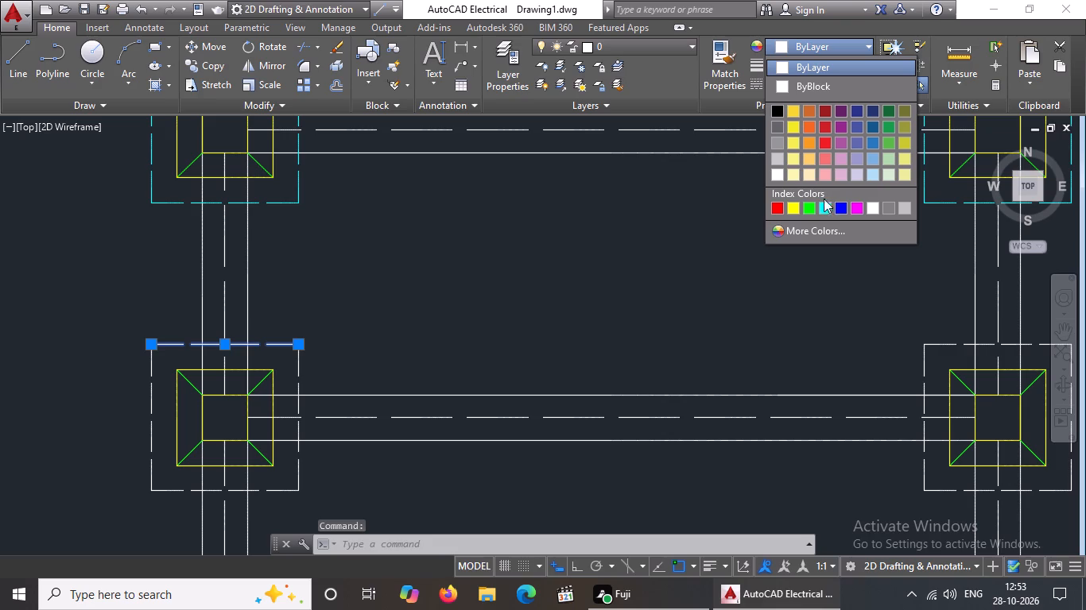
{"action": "left_click", "coordinate": [828, 207]}
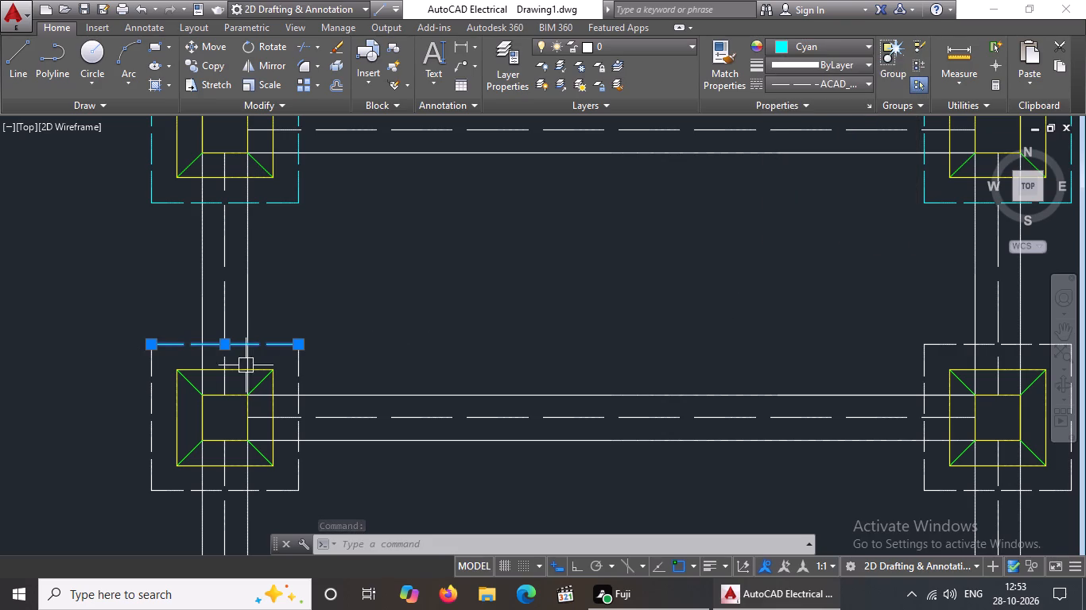
{"action": "left_click", "coordinate": [297, 369]}
{"action": "left_click", "coordinate": [799, 45]}
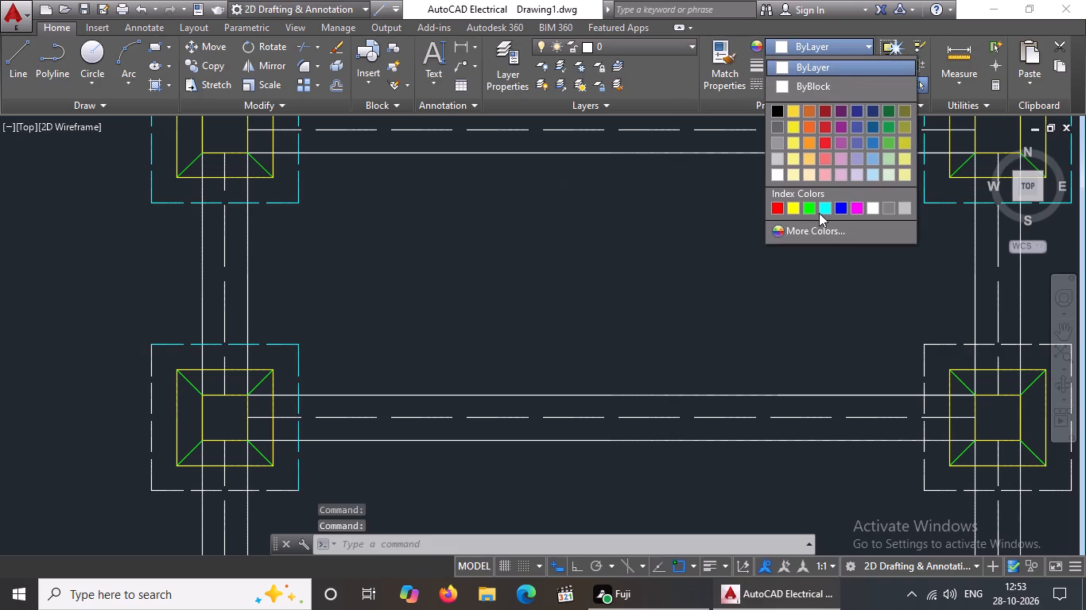
{"action": "left_click", "coordinate": [824, 207]}
Colour the left and bottom sides of the dashed outer square of the sixth row's left-column footing Cyan.
{"action": "left_click_drag", "start_coordinate": [150, 383], "coordinate": [166, 365]}
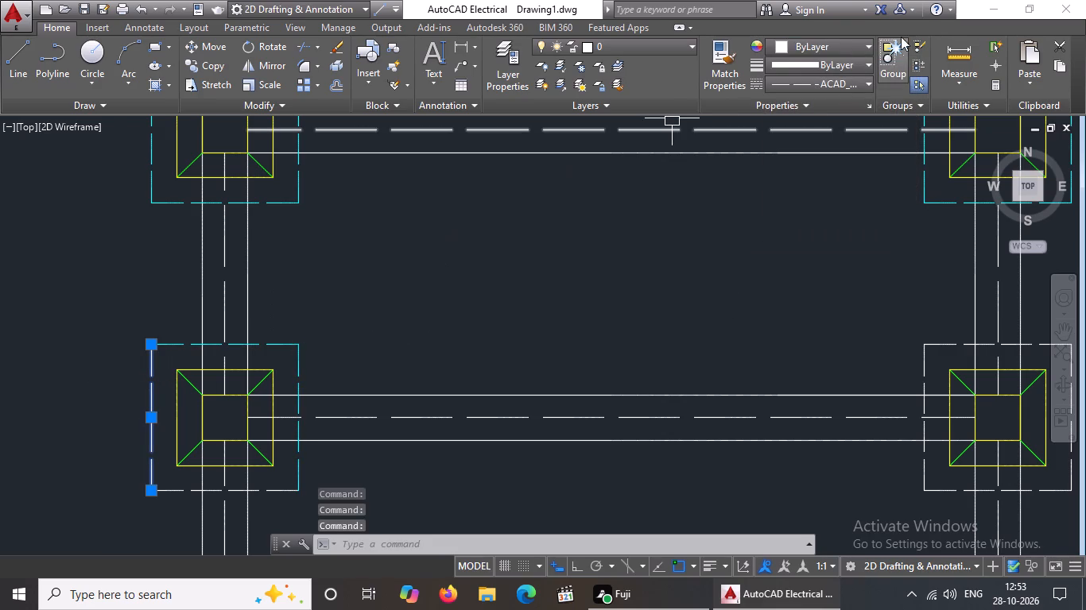
{"action": "left_click", "coordinate": [845, 41]}
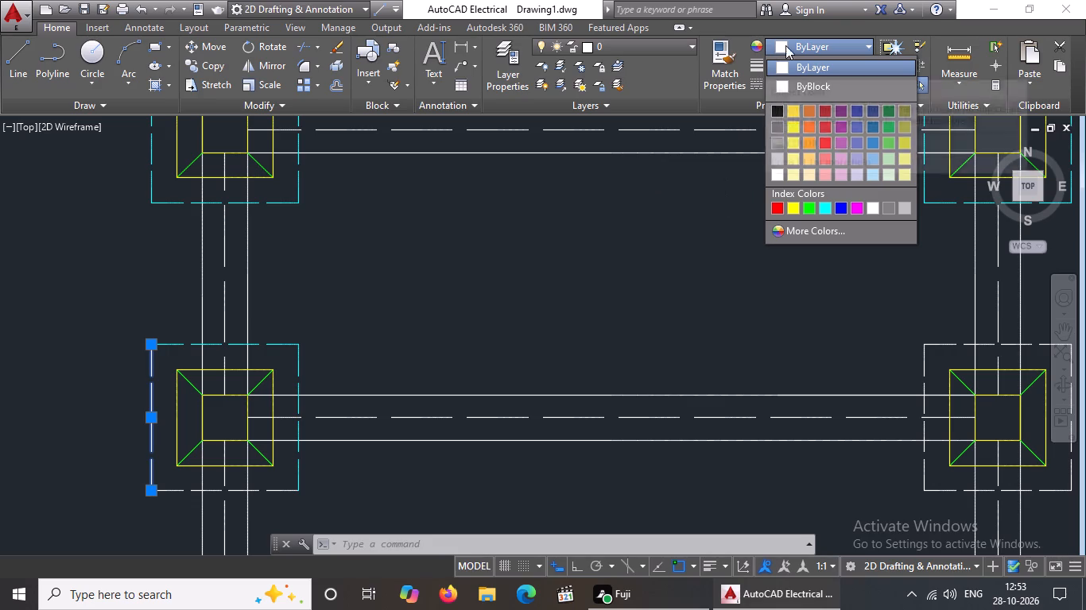
{"action": "left_click", "coordinate": [828, 207]}
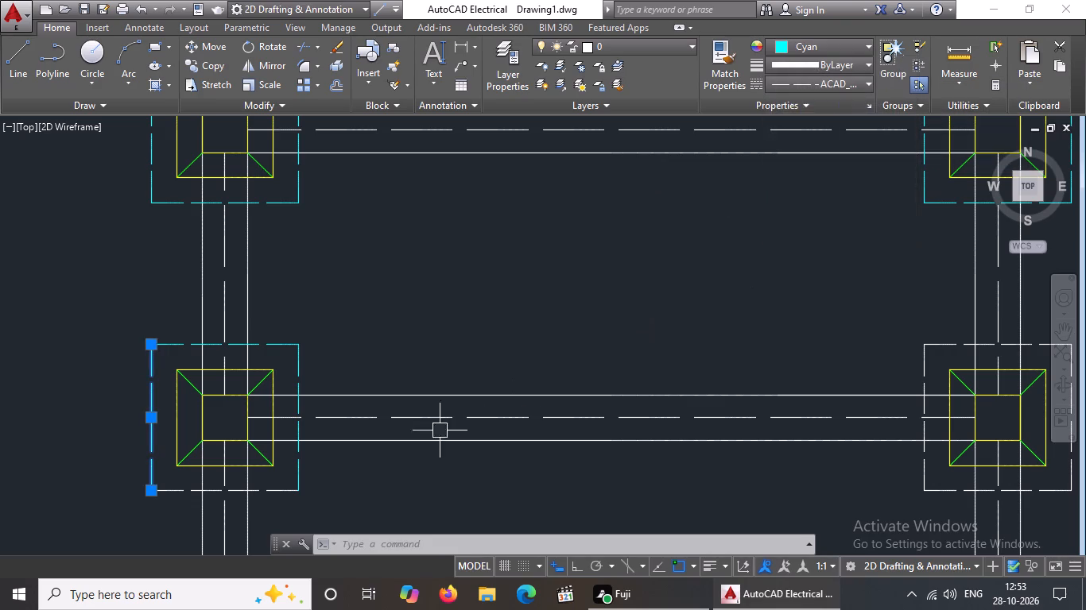
{"action": "left_click", "coordinate": [283, 495]}
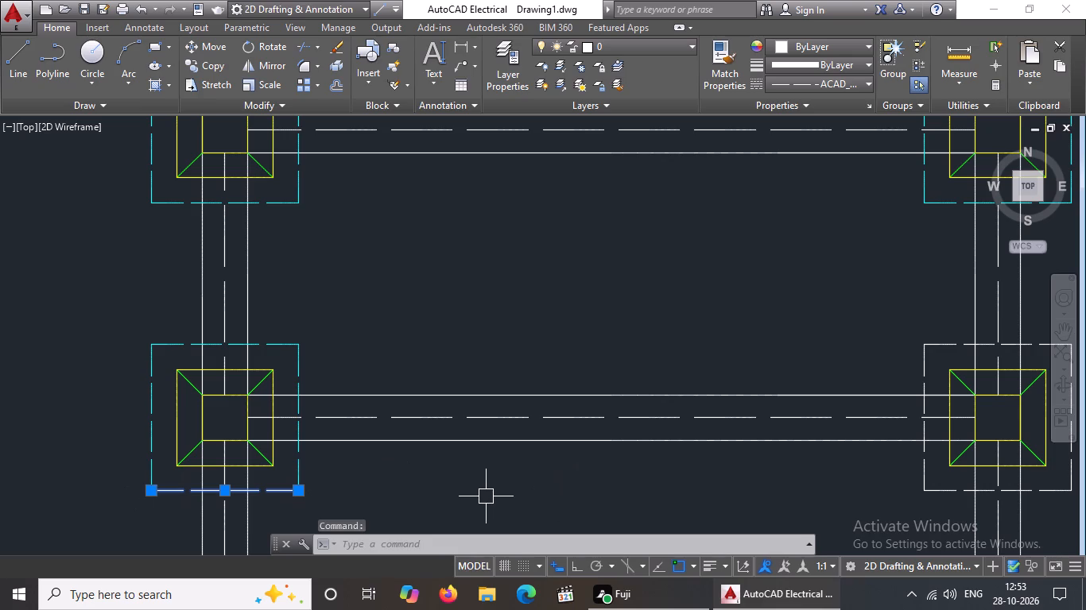
{"action": "left_click", "coordinate": [843, 47]}
{"action": "left_click", "coordinate": [827, 205]}
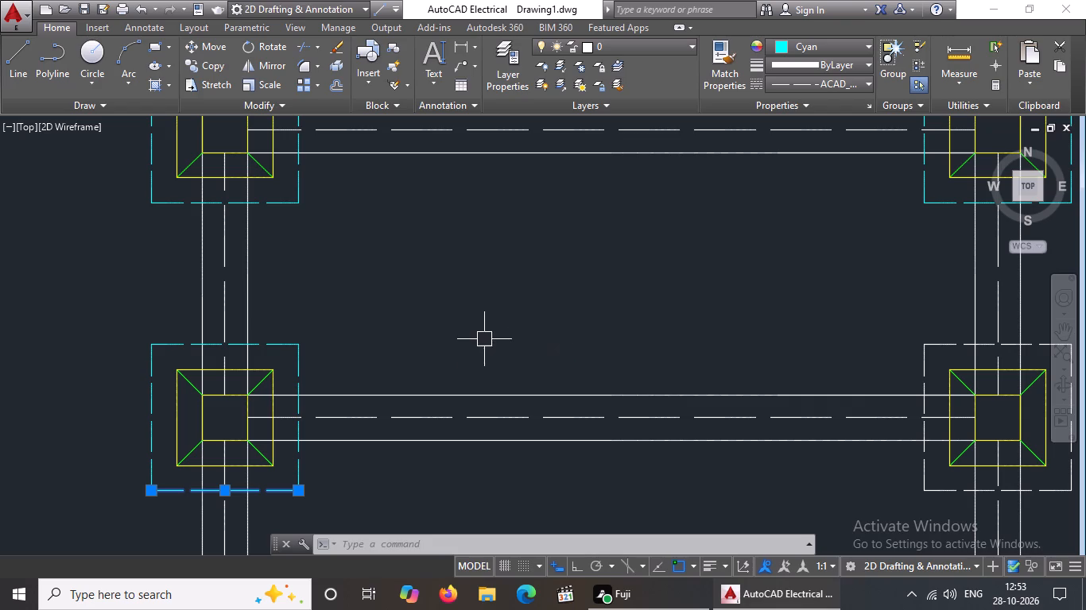
Colour the top and right sides of the dashed outer square of the sixth row's middle-column footing Cyan.
{"action": "scroll", "coordinate": [460, 322], "scroll_direction": "down", "scroll_amount": 3}
{"action": "scroll", "coordinate": [565, 348], "scroll_direction": "up", "scroll_amount": 4}
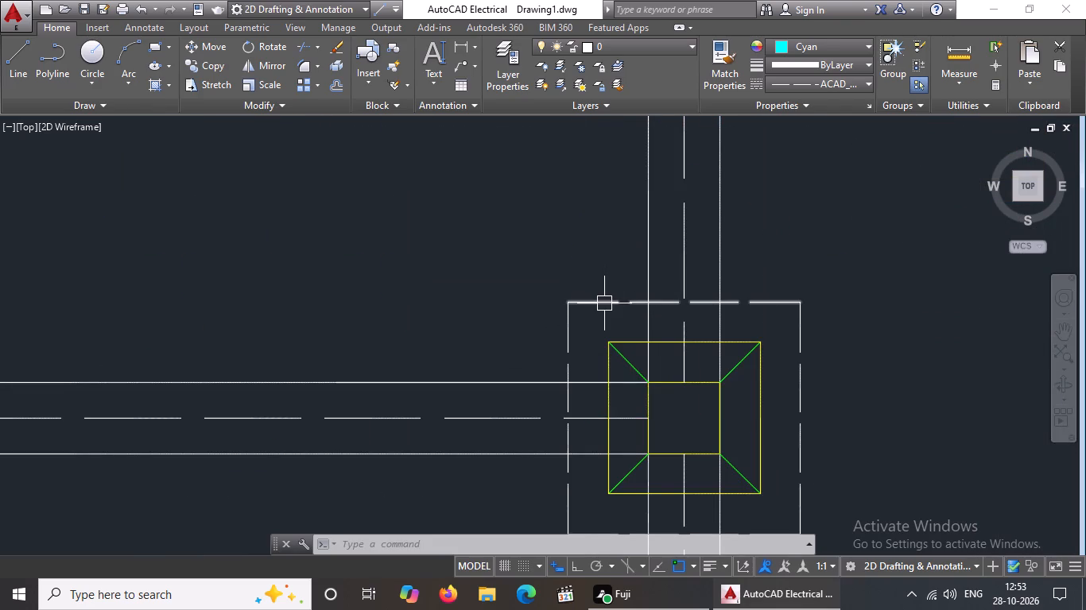
{"action": "left_click", "coordinate": [604, 303]}
{"action": "left_click", "coordinate": [824, 41]}
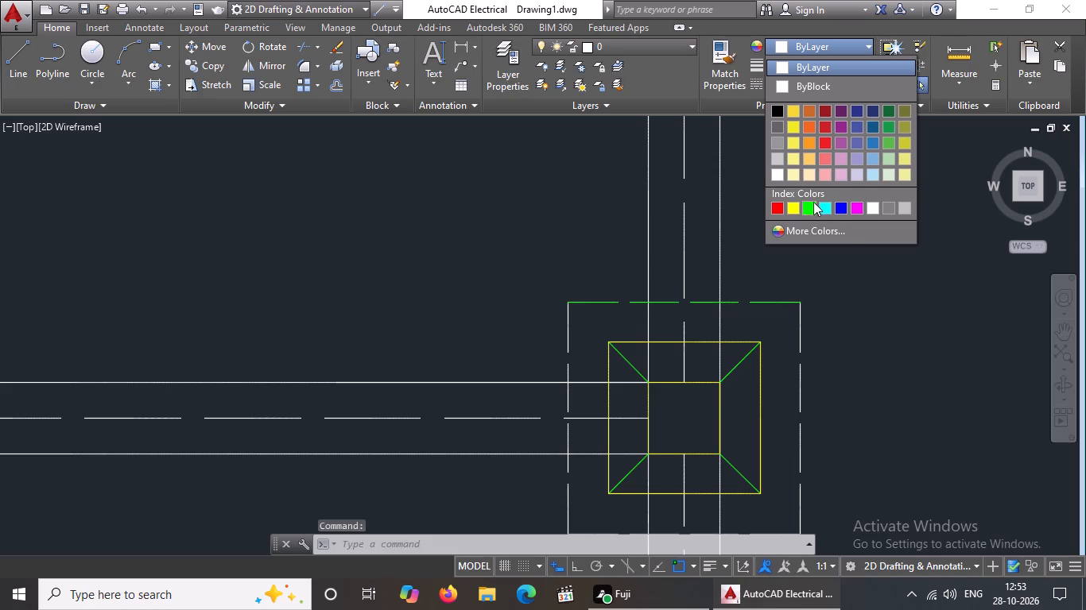
{"action": "left_click", "coordinate": [822, 206]}
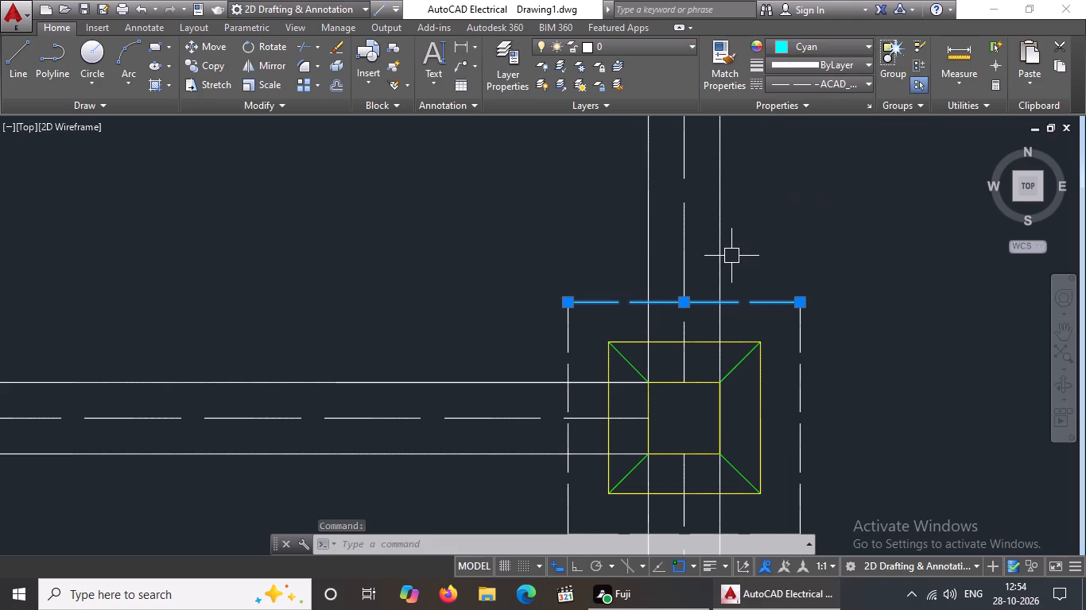
{"action": "scroll", "coordinate": [744, 286], "scroll_direction": "down", "scroll_amount": 2}
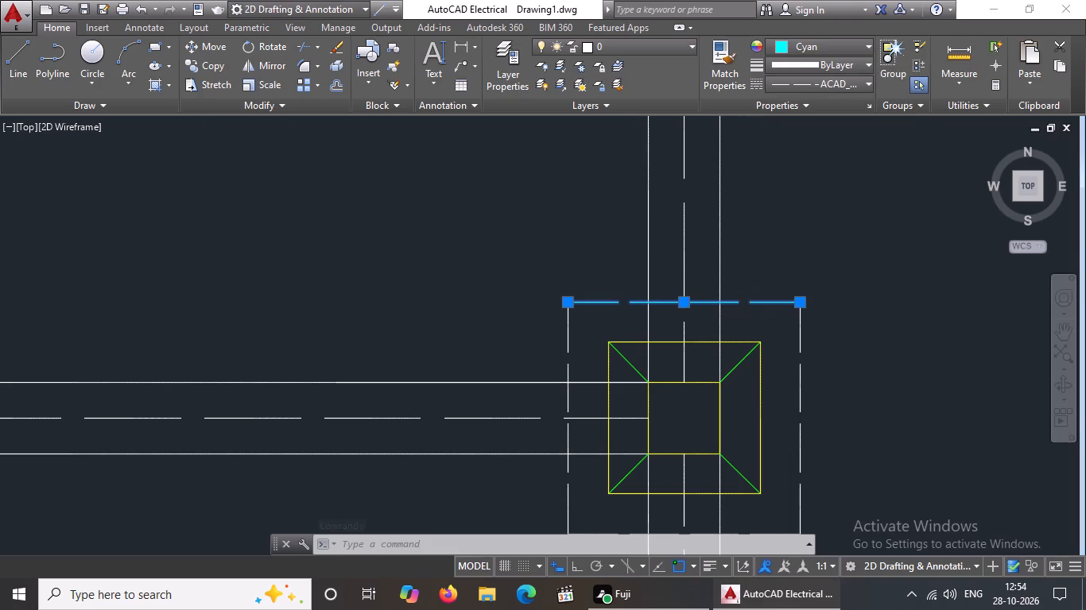
{"action": "scroll", "coordinate": [744, 286], "scroll_direction": "down", "scroll_amount": 2}
{"action": "scroll", "coordinate": [768, 321], "scroll_direction": "up", "scroll_amount": 3}
{"action": "left_click", "coordinate": [707, 281]}
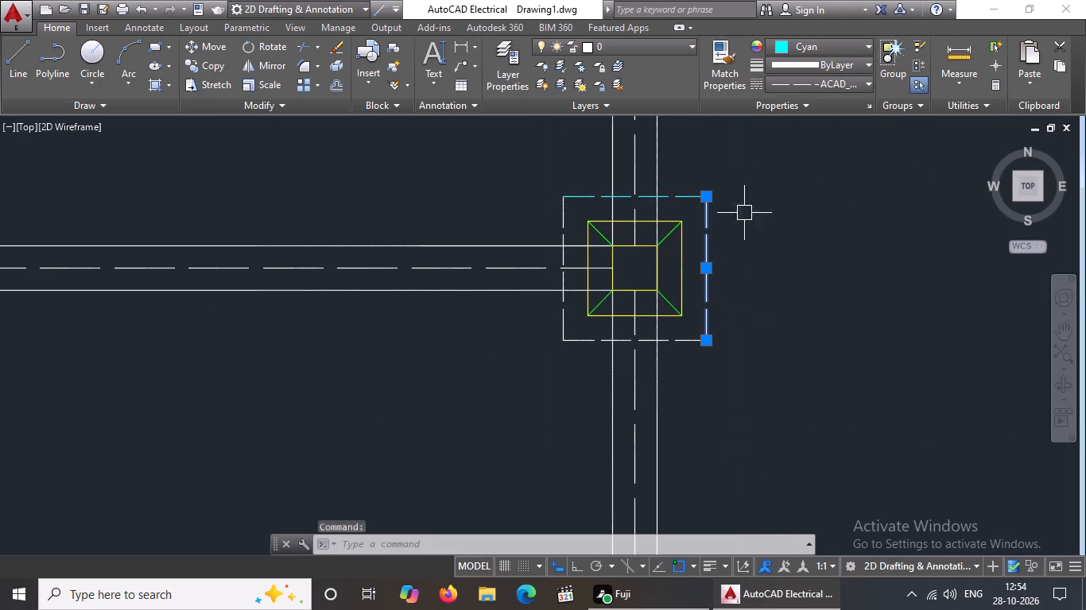
{"action": "left_click", "coordinate": [809, 47]}
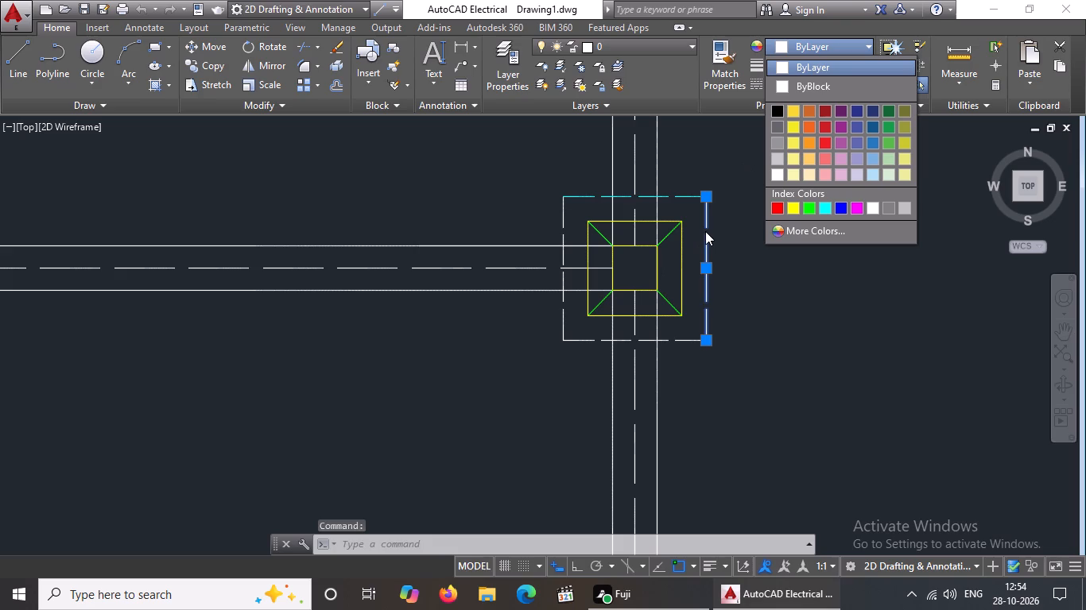
{"action": "left_click", "coordinate": [825, 205]}
Colour the bottom and left sides of the dashed outer square of the sixth row's middle-column footing Cyan.
{"action": "left_click", "coordinate": [685, 339]}
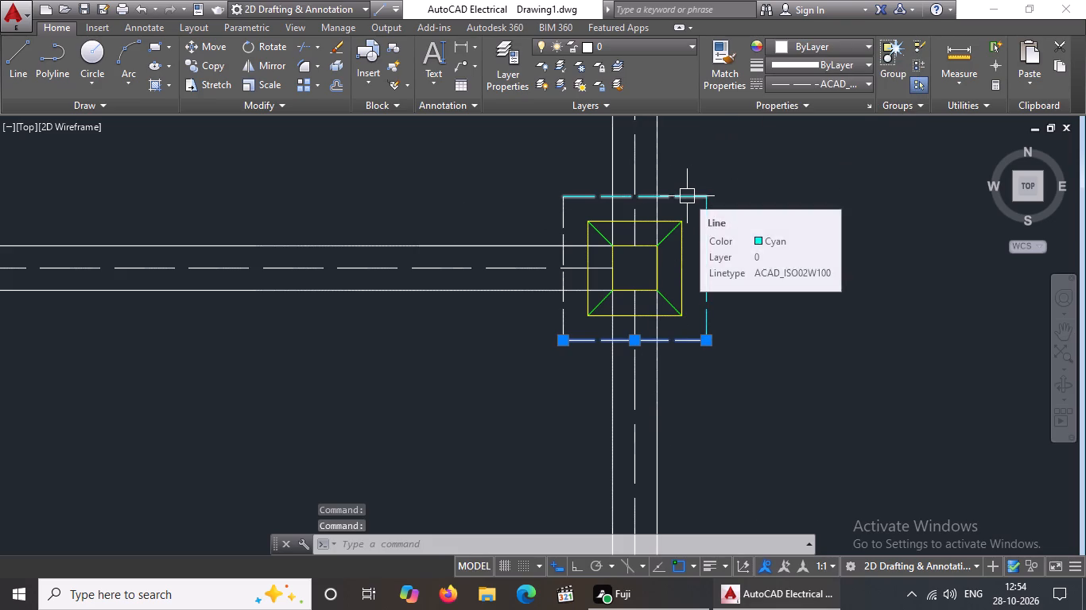
{"action": "left_click", "coordinate": [821, 44]}
{"action": "left_click", "coordinate": [824, 207]}
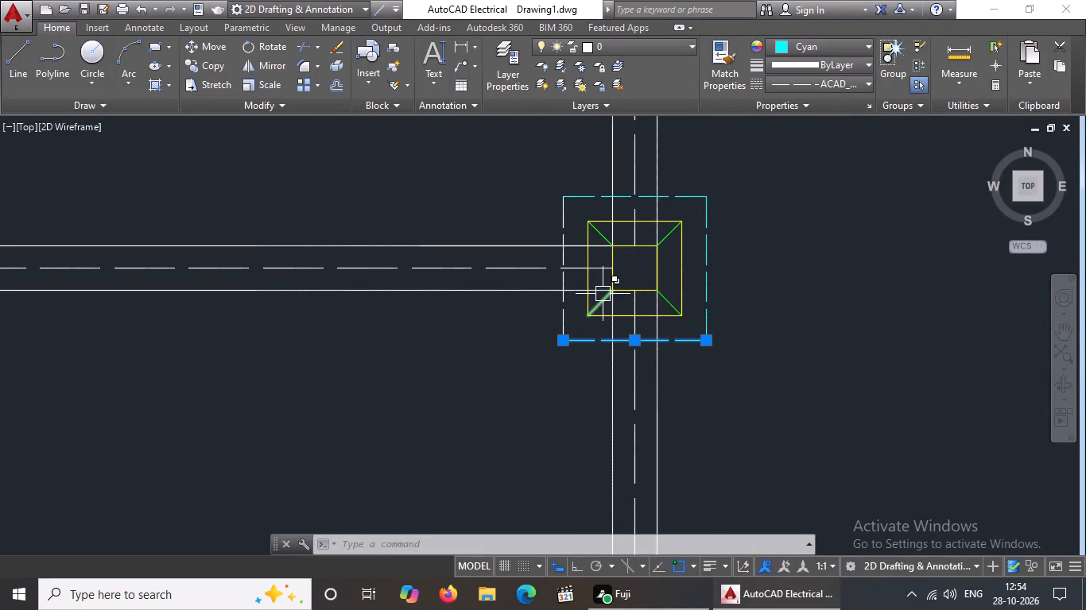
{"action": "scroll", "coordinate": [628, 284], "scroll_direction": "up", "scroll_amount": 1}
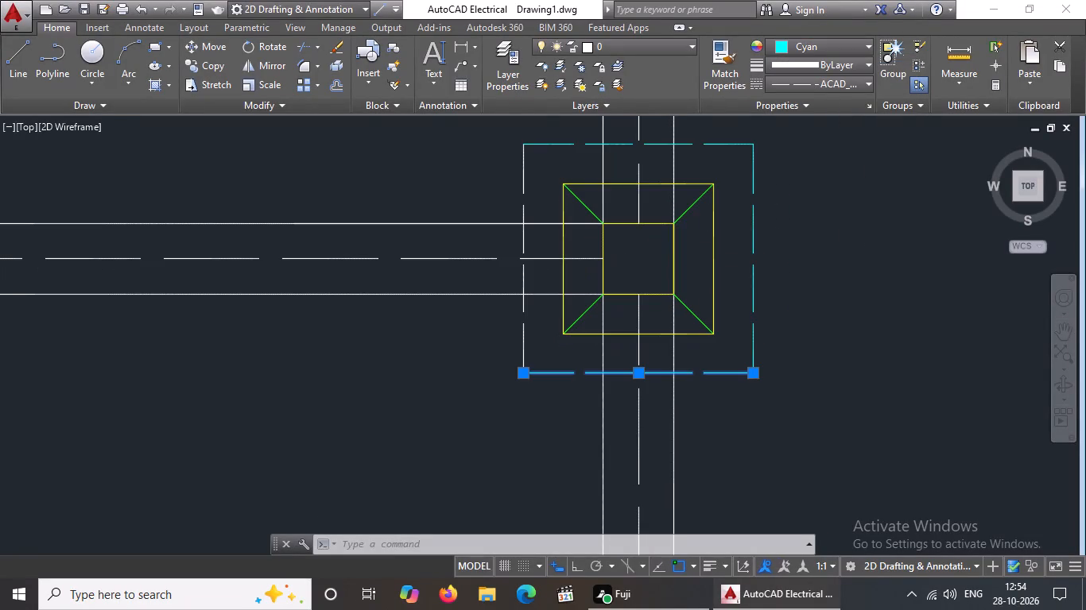
{"action": "left_click", "coordinate": [528, 212]}
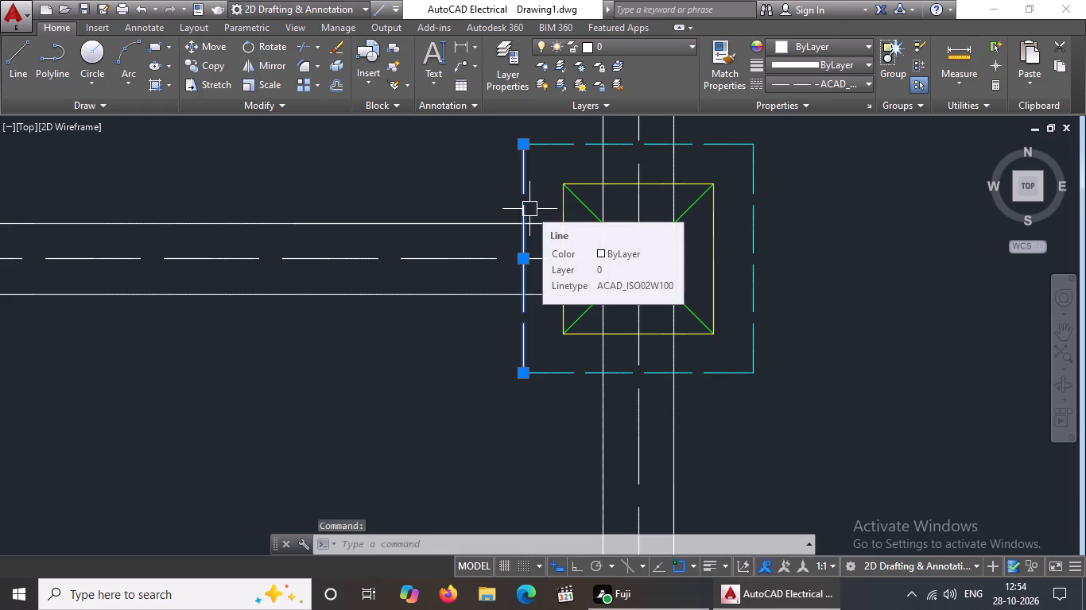
{"action": "left_click", "coordinate": [816, 41]}
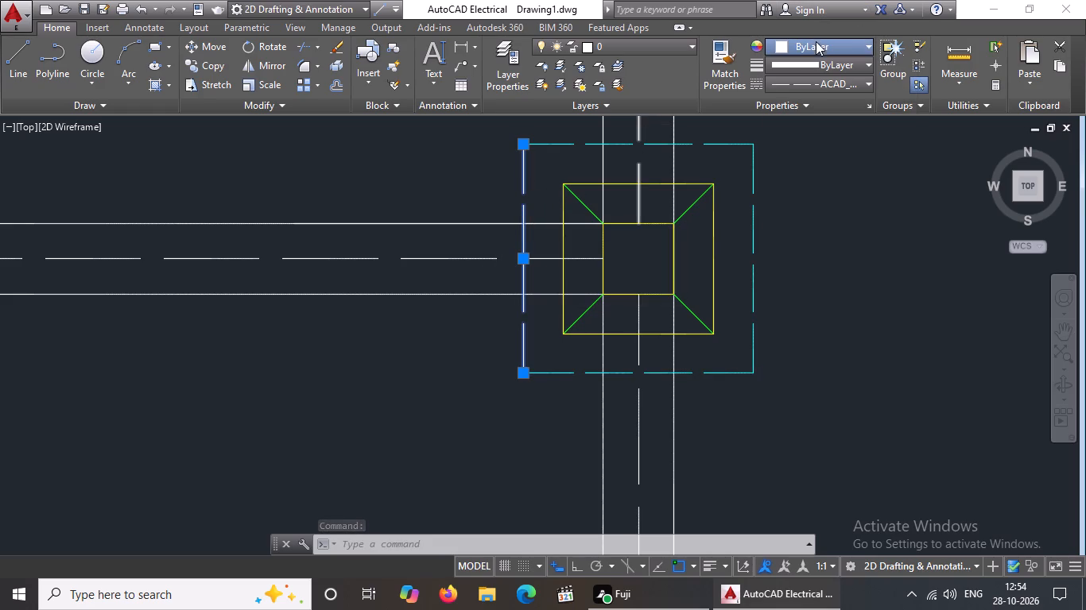
{"action": "left_click", "coordinate": [828, 203]}
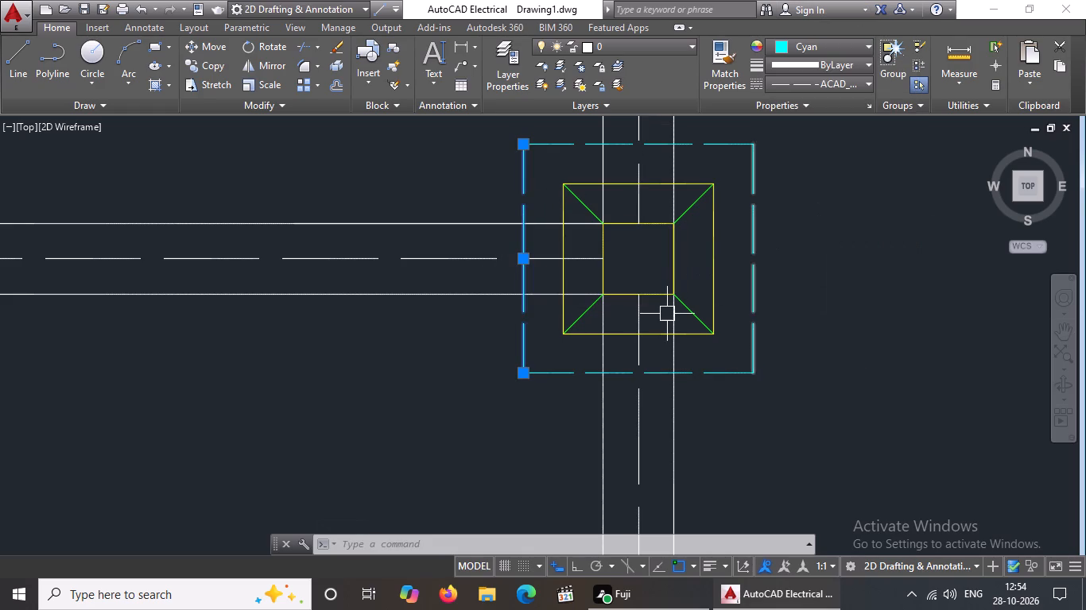
{"action": "key", "text": "Escape"}
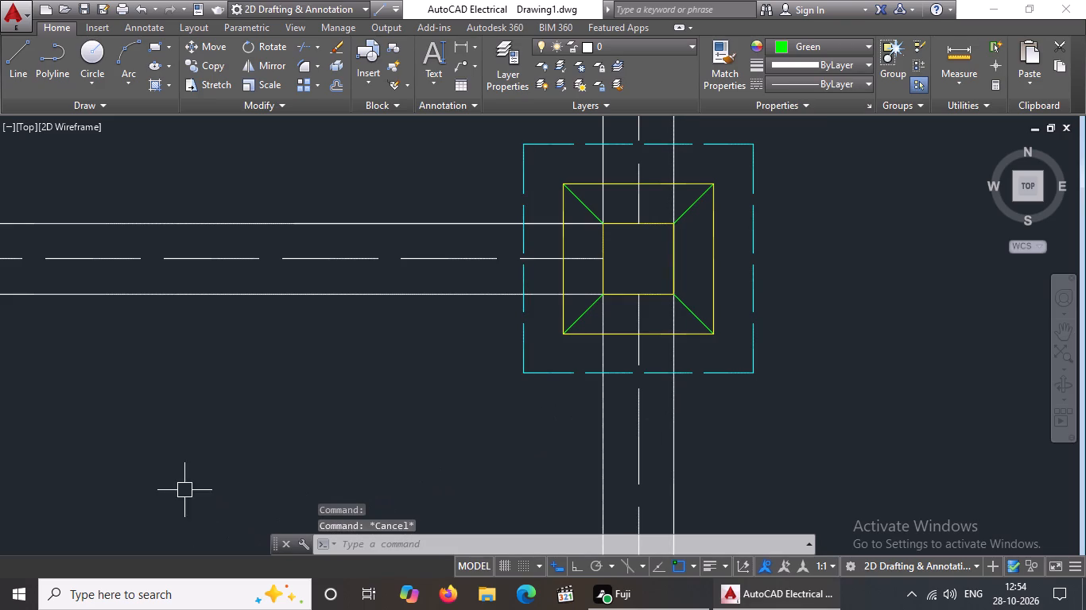
Set the colour of the left side of the sixth row's middle-column footing's dashed outer square to ByLayer.
{"action": "scroll", "coordinate": [606, 352], "scroll_direction": "down", "scroll_amount": 3}
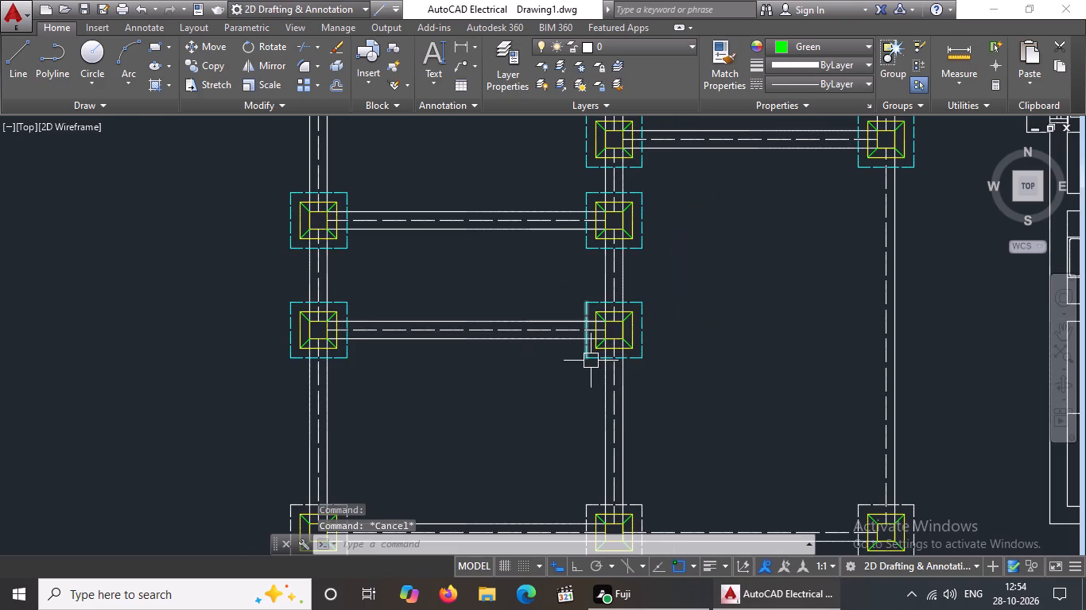
{"action": "left_click", "coordinate": [591, 360]}
{"action": "left_click", "coordinate": [798, 44]}
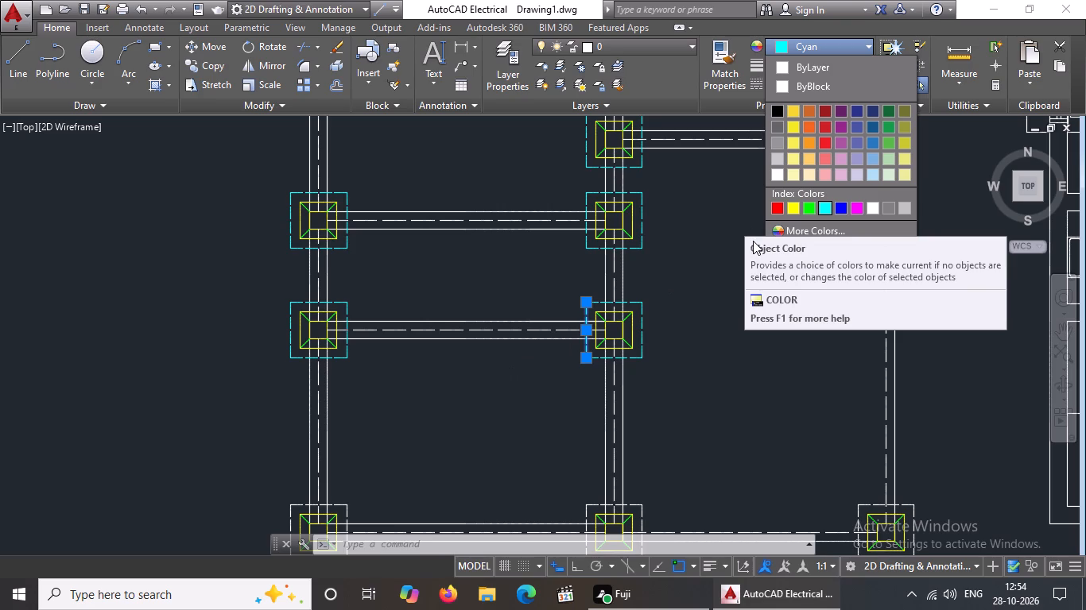
{"action": "scroll", "coordinate": [734, 249], "scroll_direction": "down", "scroll_amount": 6}
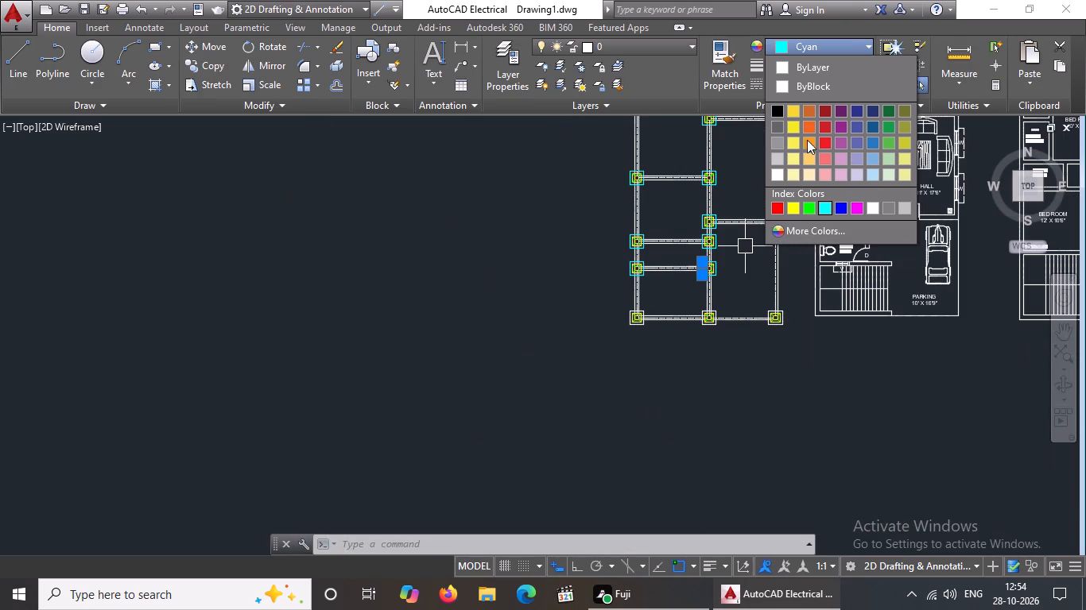
{"action": "left_click", "coordinate": [805, 65]}
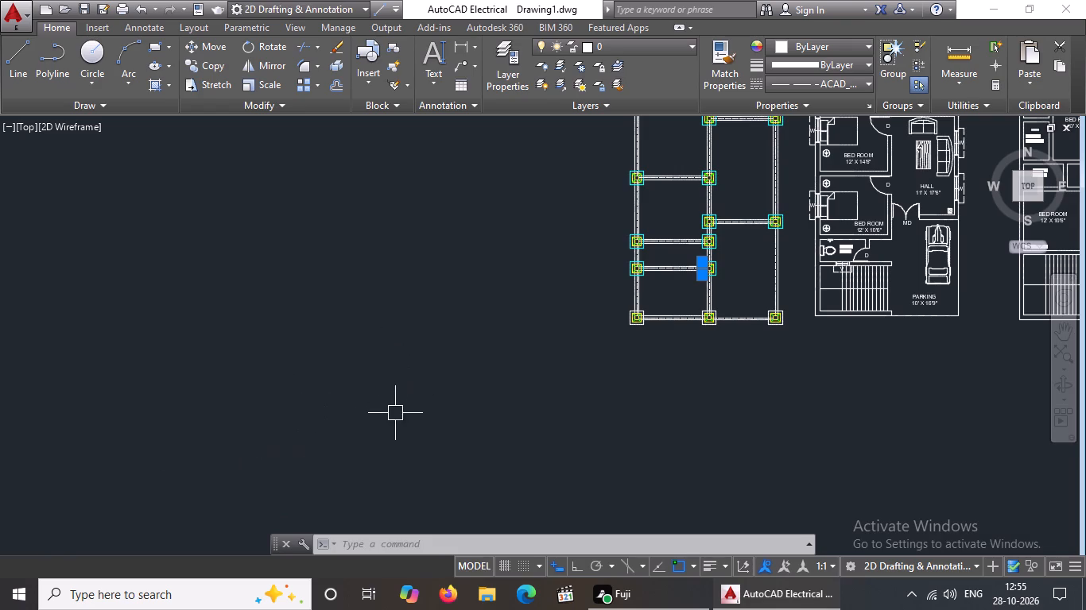
Colour the right side of the dashed outer square of the seventh row's left-column footing Cyan.
{"action": "scroll", "coordinate": [704, 293], "scroll_direction": "up", "scroll_amount": 3}
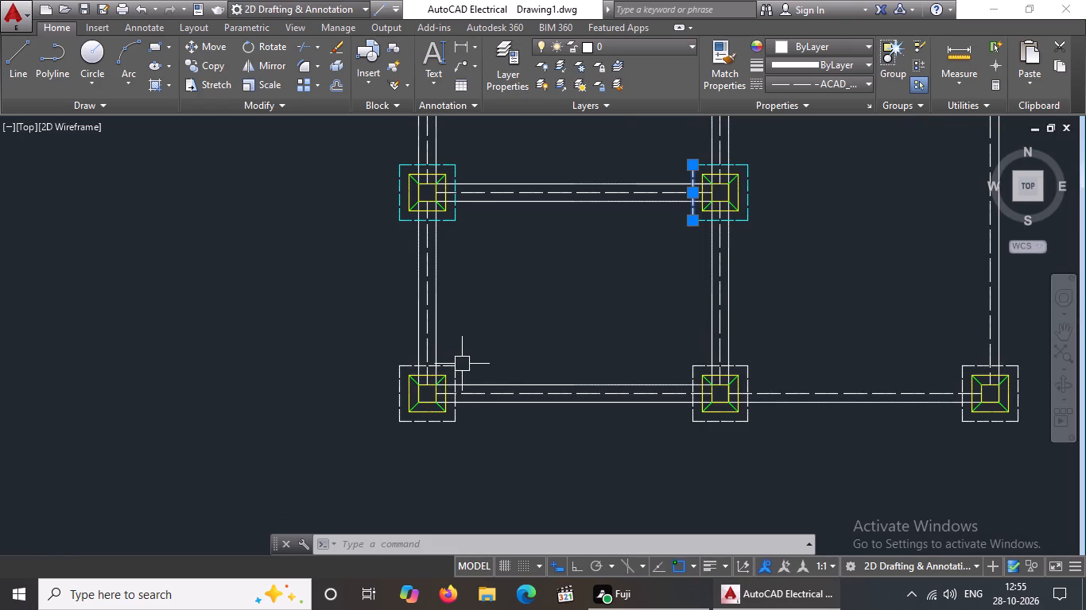
{"action": "left_click", "coordinate": [451, 366]}
{"action": "left_click", "coordinate": [796, 47]}
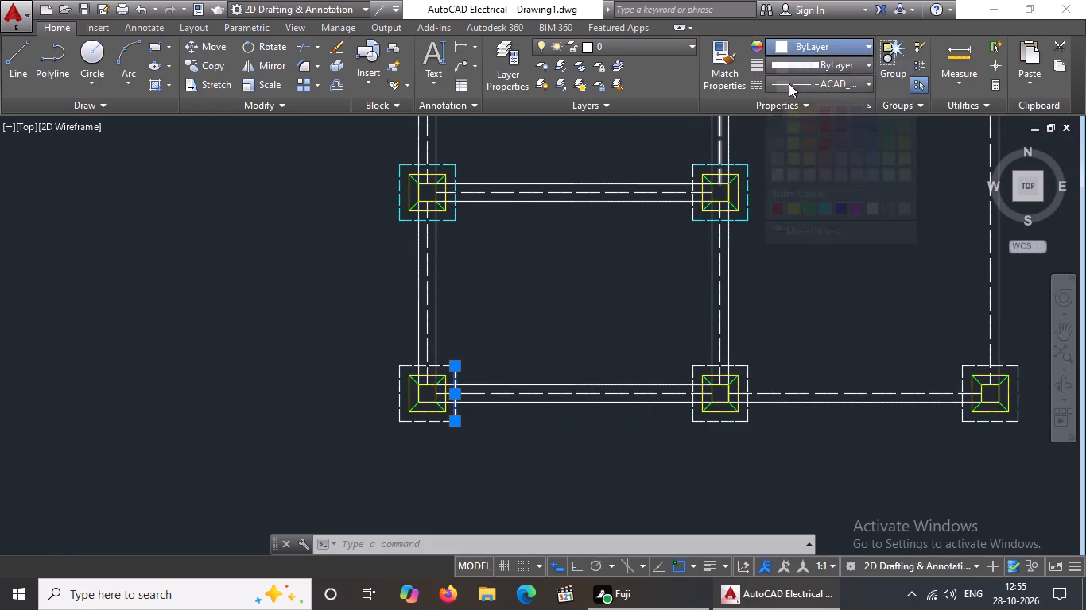
{"action": "left_click", "coordinate": [822, 206]}
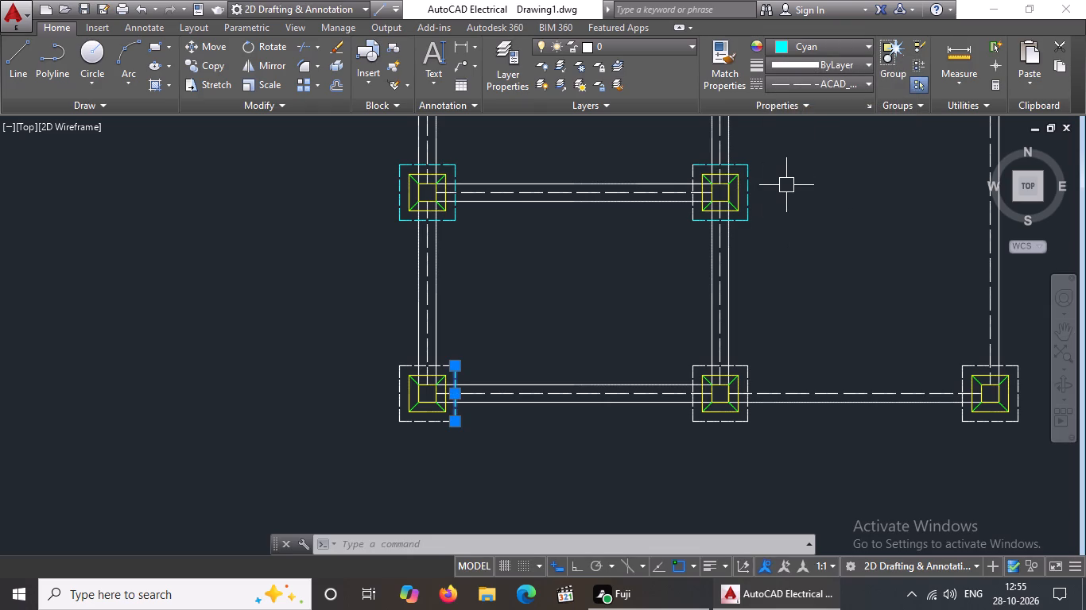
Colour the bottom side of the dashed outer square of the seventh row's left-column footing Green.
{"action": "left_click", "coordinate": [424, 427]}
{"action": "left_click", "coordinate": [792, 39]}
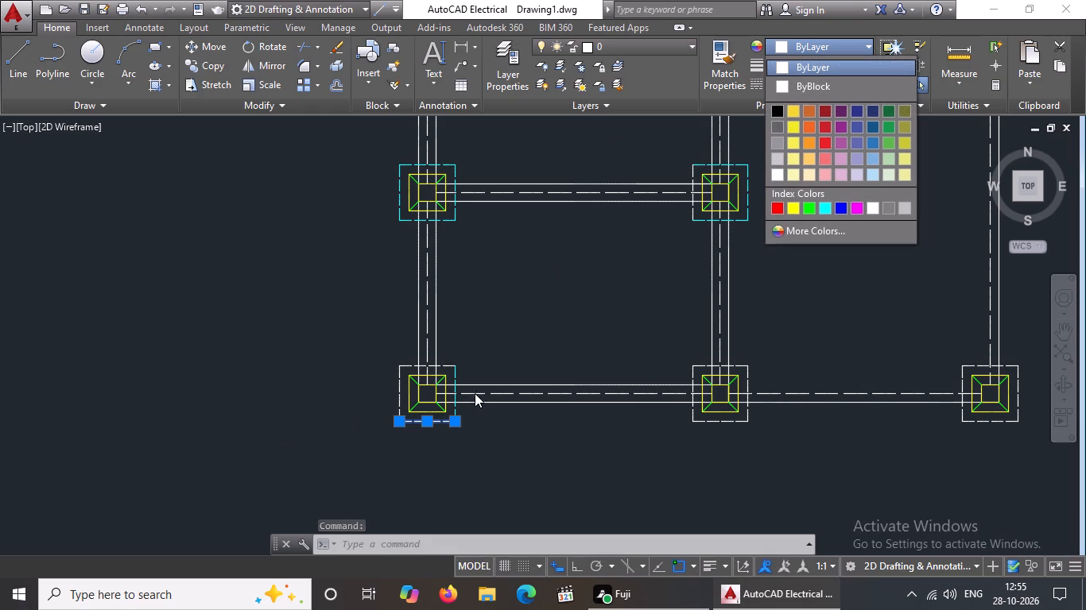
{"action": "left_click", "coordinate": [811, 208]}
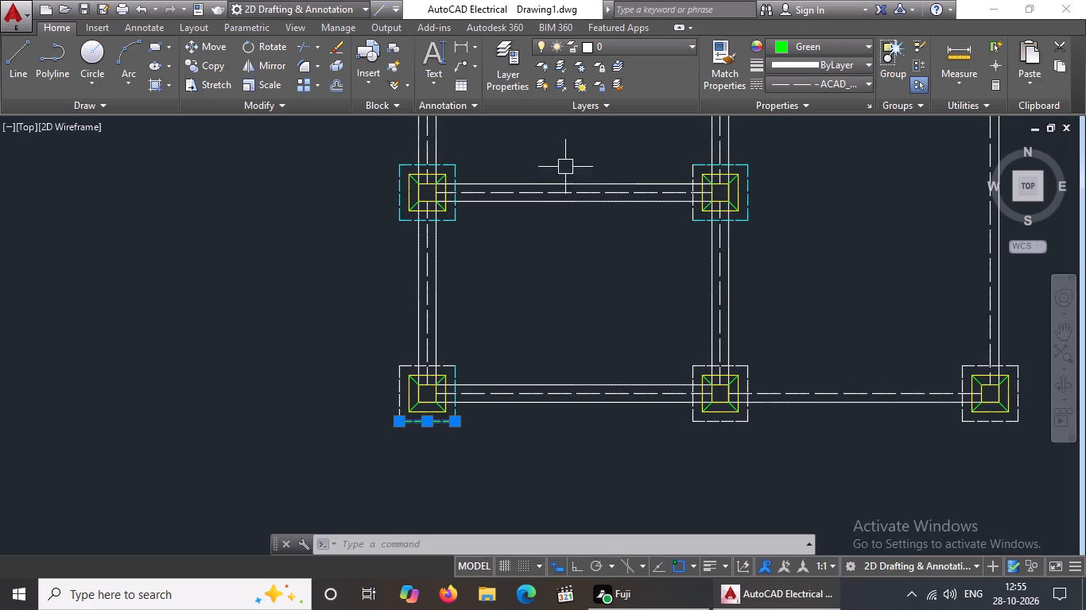
Colour the top and left sides of the dashed outer square of the seventh row's left-column footing Cyan.
{"action": "scroll", "coordinate": [428, 369], "scroll_direction": "up", "scroll_amount": 3}
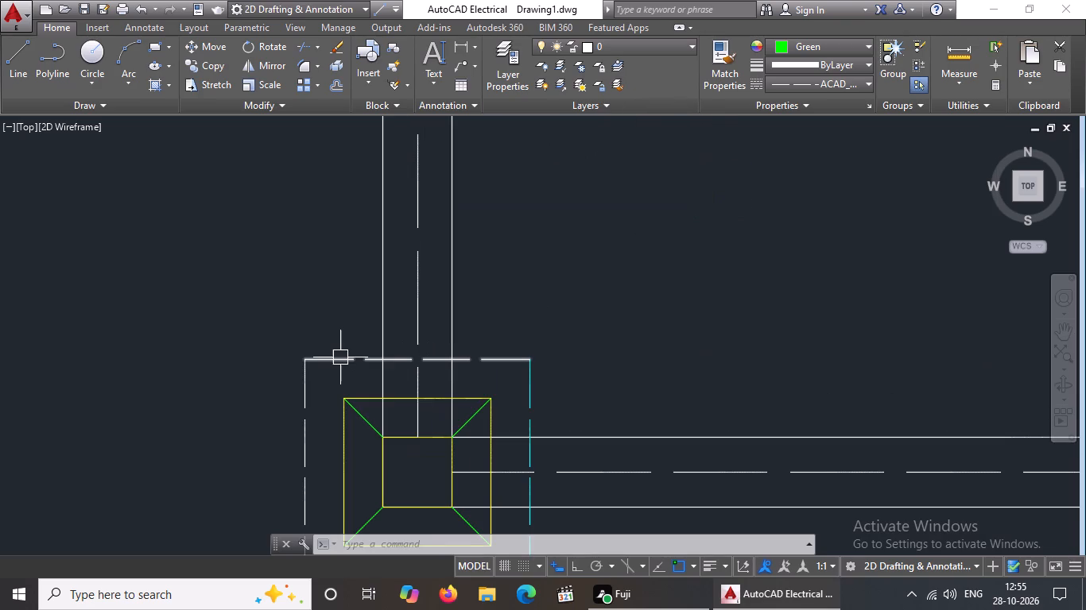
{"action": "left_click", "coordinate": [337, 364]}
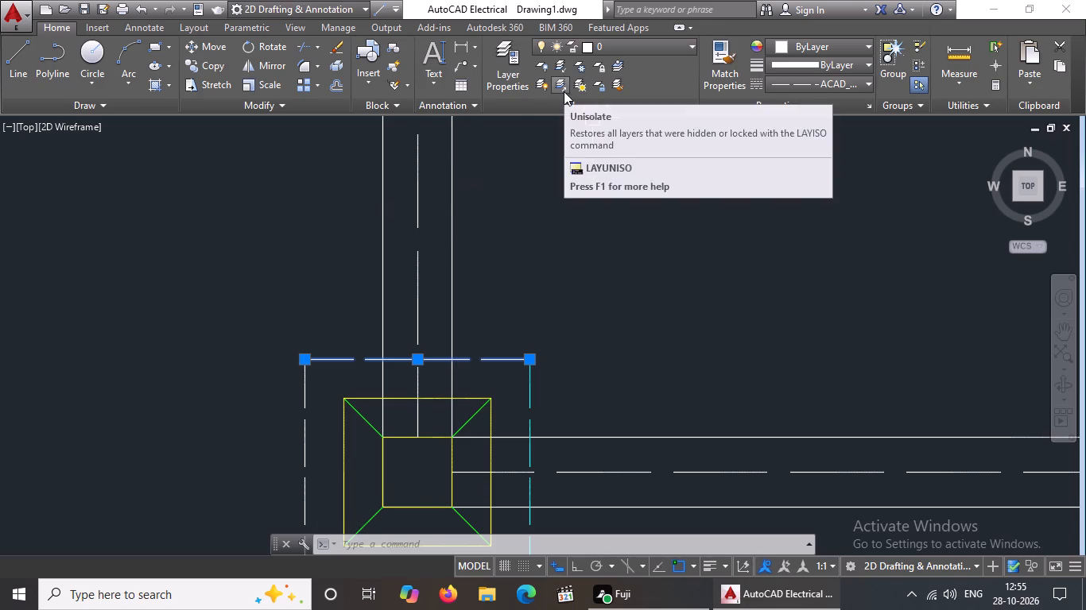
{"action": "left_click", "coordinate": [816, 42]}
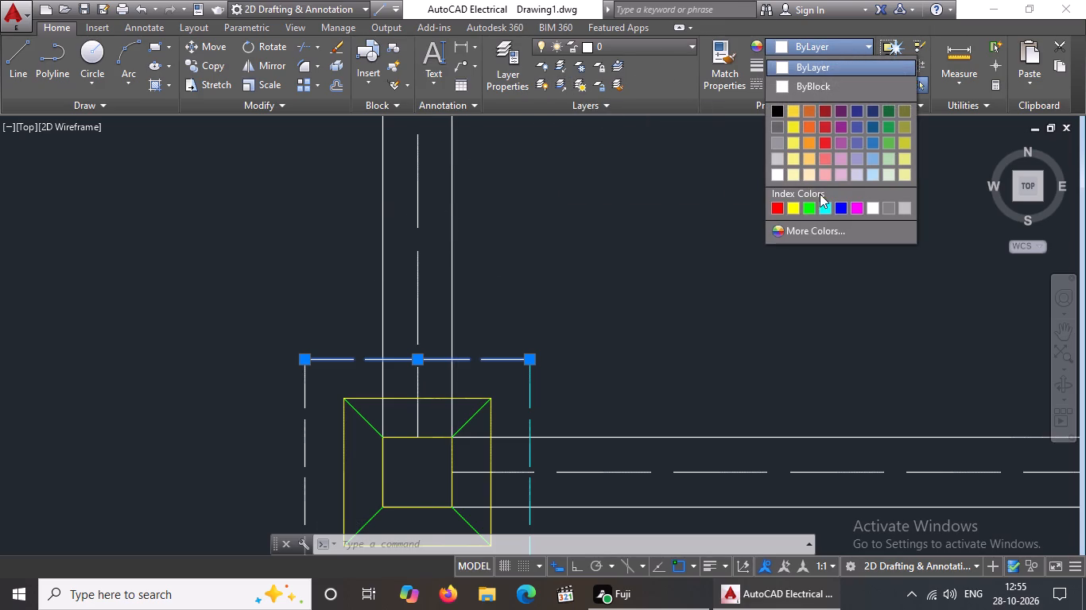
{"action": "left_click", "coordinate": [823, 206]}
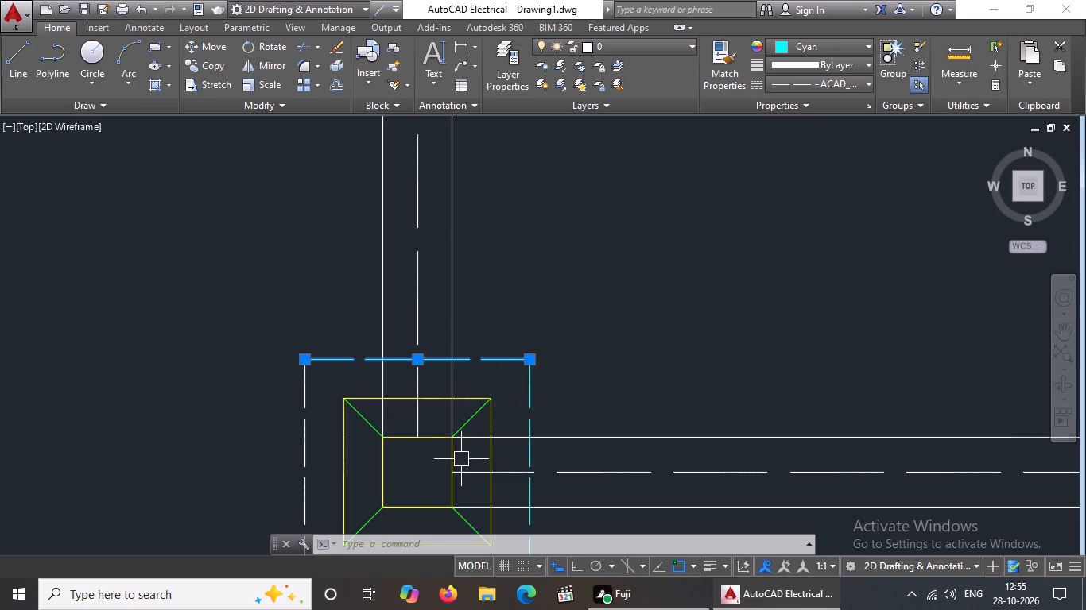
{"action": "scroll", "coordinate": [461, 459], "scroll_direction": "down", "scroll_amount": 3}
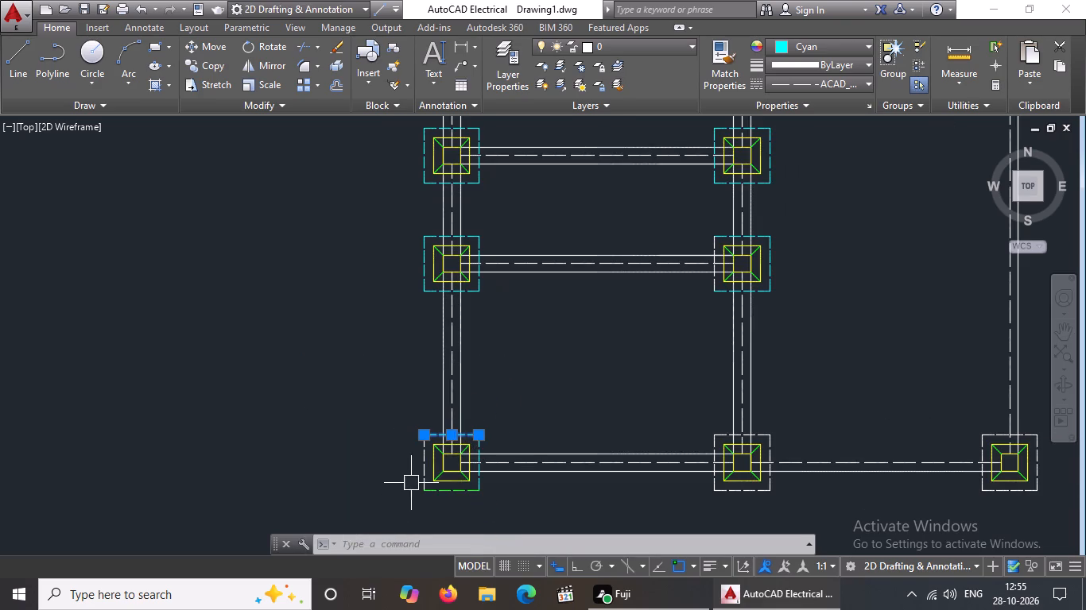
{"action": "scroll", "coordinate": [411, 483], "scroll_direction": "up", "scroll_amount": 2}
{"action": "left_click", "coordinate": [441, 450]}
{"action": "left_click", "coordinate": [789, 44]}
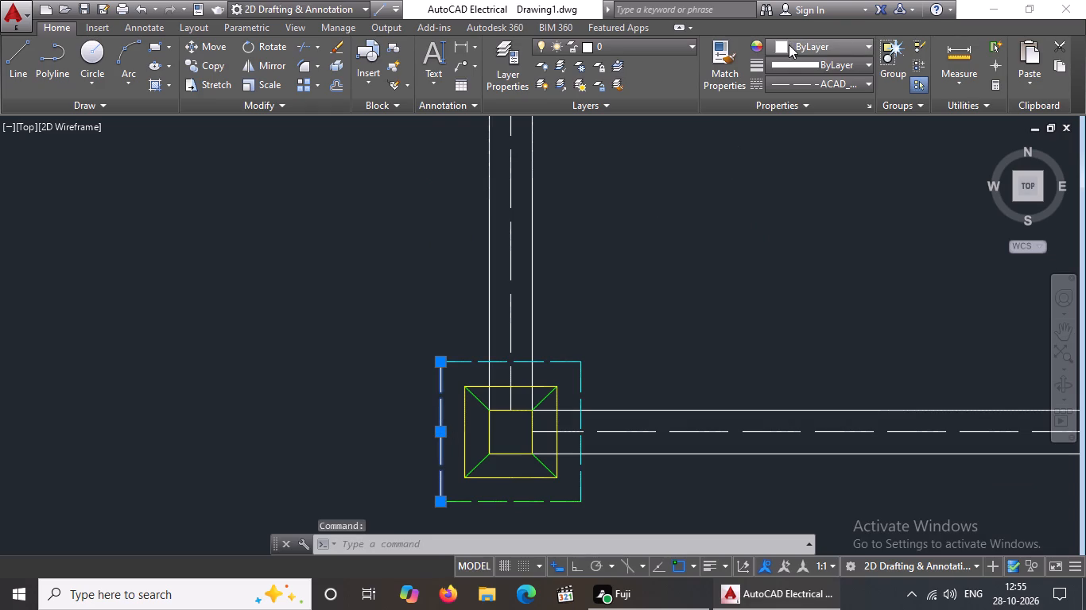
{"action": "left_click", "coordinate": [827, 204]}
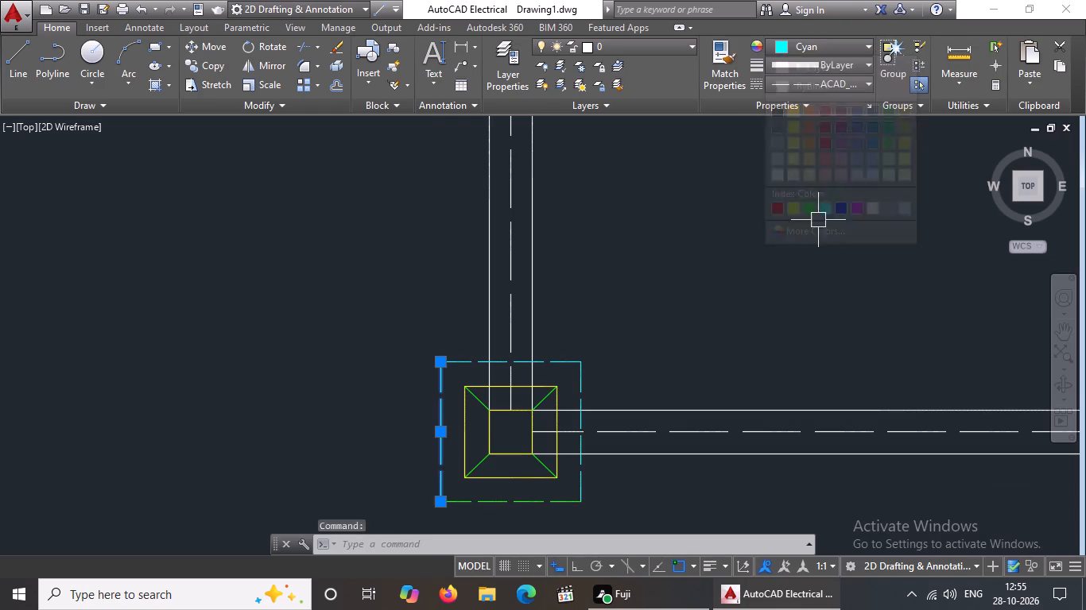
{"action": "key", "text": "Escape"}
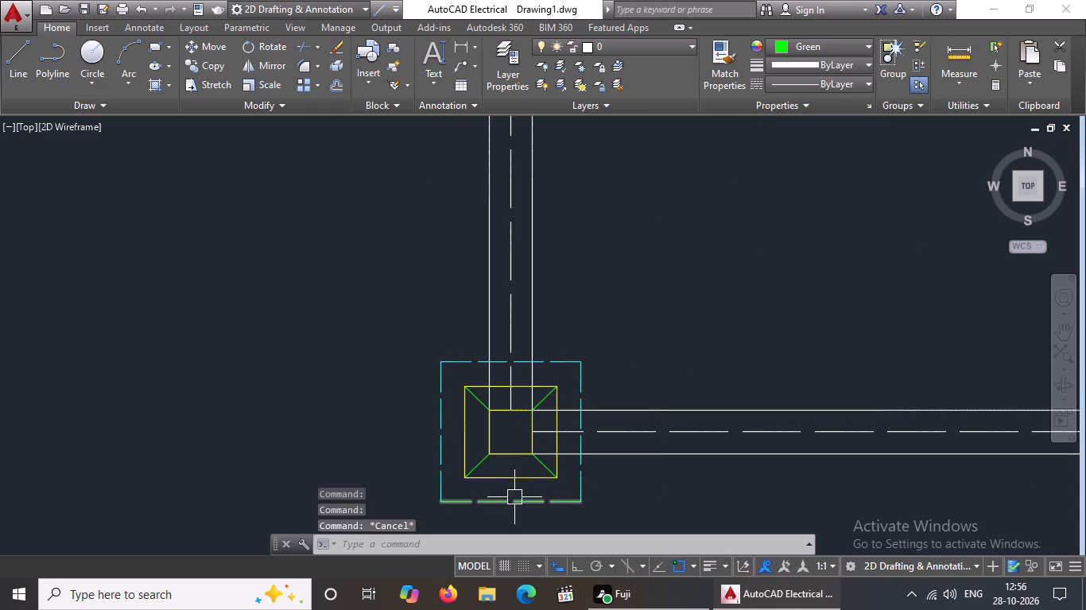
Colour the bottom side of the dashed outer square of the seventh row's left-column footing Cyan.
{"action": "left_click", "coordinate": [514, 497]}
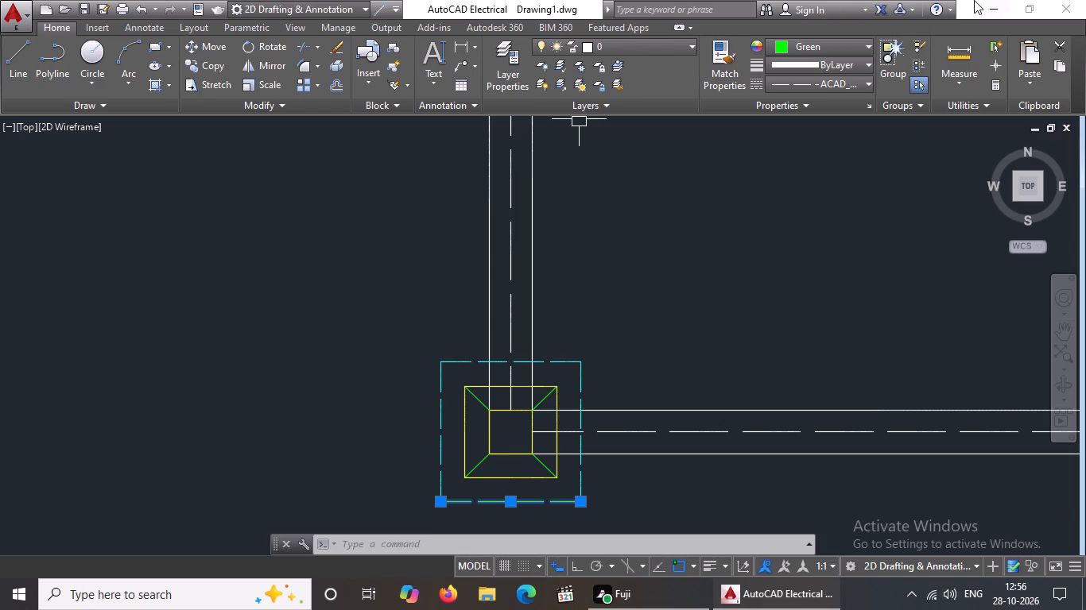
{"action": "left_click", "coordinate": [867, 43]}
{"action": "left_click", "coordinate": [828, 204]}
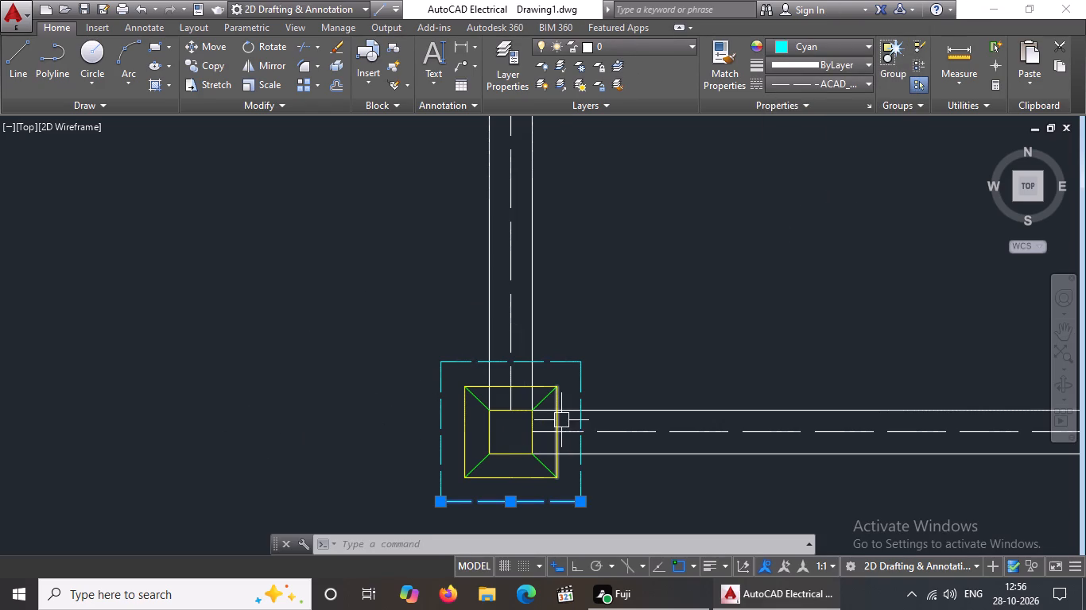
{"action": "key", "text": "Escape"}
Colour the top and right sides of the dashed outer square of the seventh row's middle-column footing Cyan.
{"action": "scroll", "coordinate": [522, 416], "scroll_direction": "down", "scroll_amount": 4}
{"action": "scroll", "coordinate": [734, 427], "scroll_direction": "up", "scroll_amount": 3}
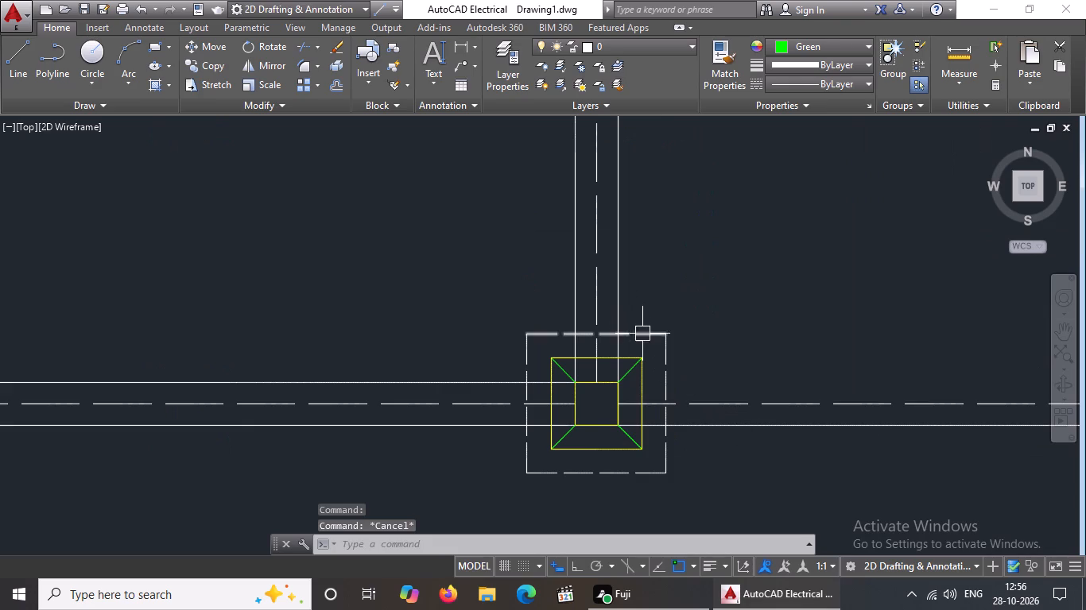
{"action": "left_click", "coordinate": [642, 337]}
{"action": "left_click", "coordinate": [815, 41]}
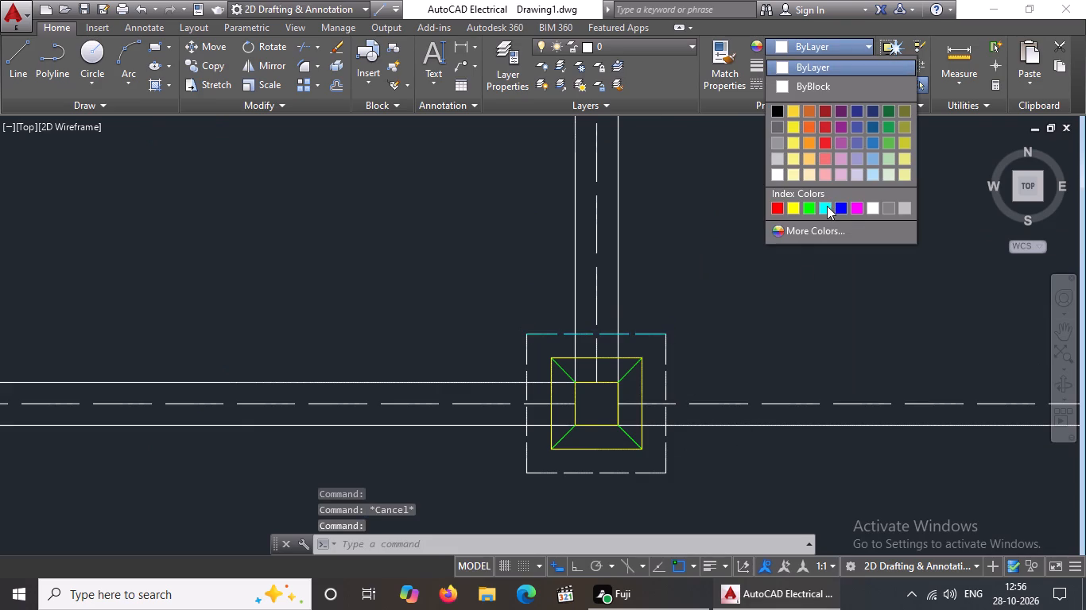
{"action": "left_click", "coordinate": [827, 206]}
{"action": "key", "text": "Escape"}
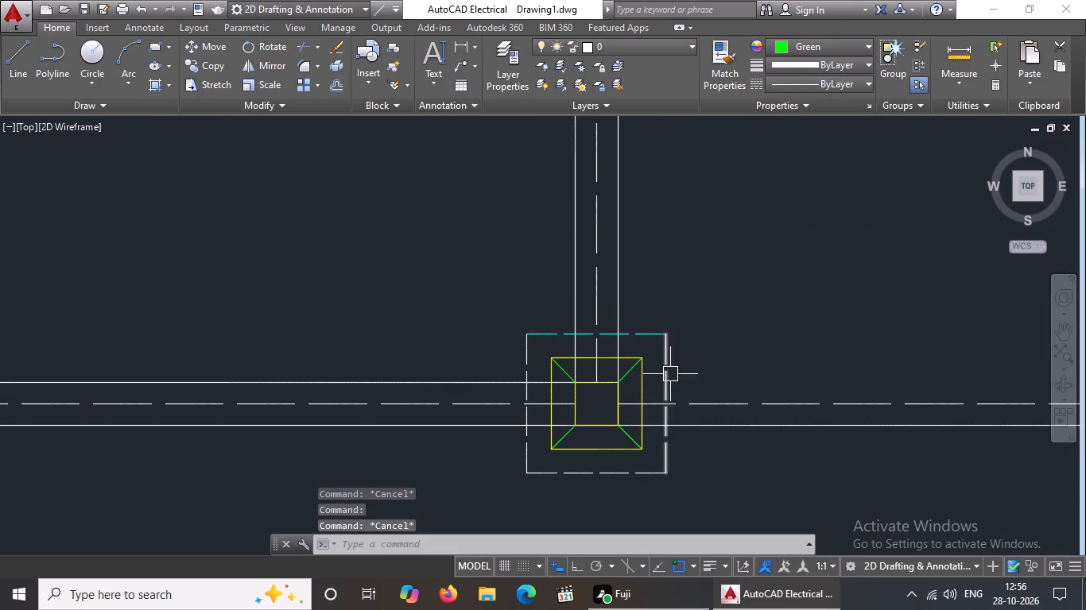
{"action": "left_click", "coordinate": [670, 374]}
{"action": "left_click", "coordinate": [809, 47]}
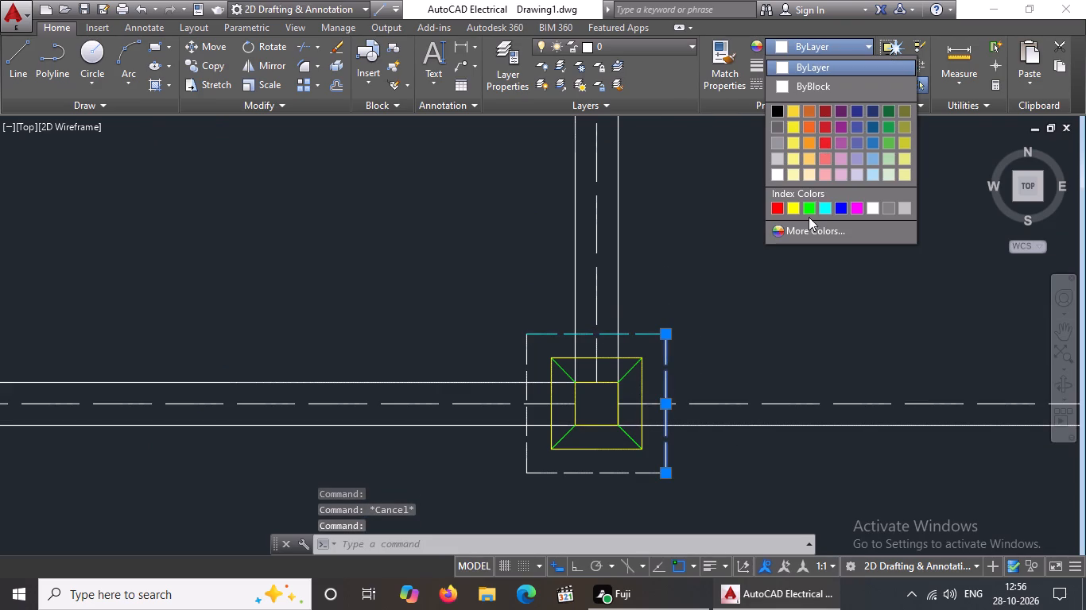
{"action": "left_click", "coordinate": [822, 204]}
{"action": "key", "text": "Escape"}
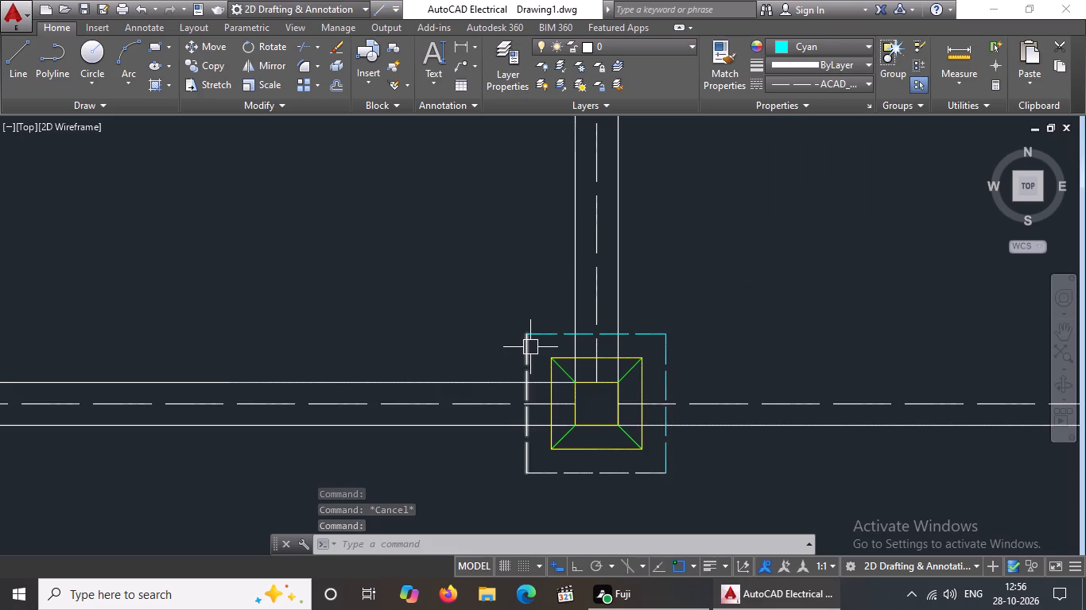
Colour the left and bottom sides of the dashed outer square of the seventh row's middle-column footing Cyan.
{"action": "left_click", "coordinate": [526, 348]}
{"action": "left_click", "coordinate": [841, 47]}
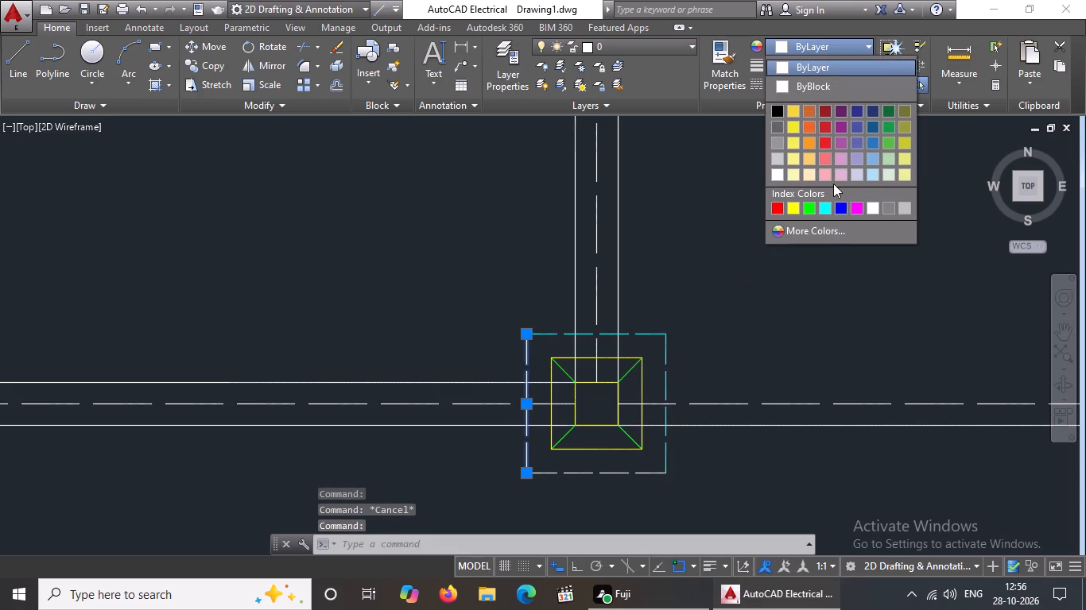
{"action": "left_click", "coordinate": [823, 205]}
{"action": "key", "text": "Escape"}
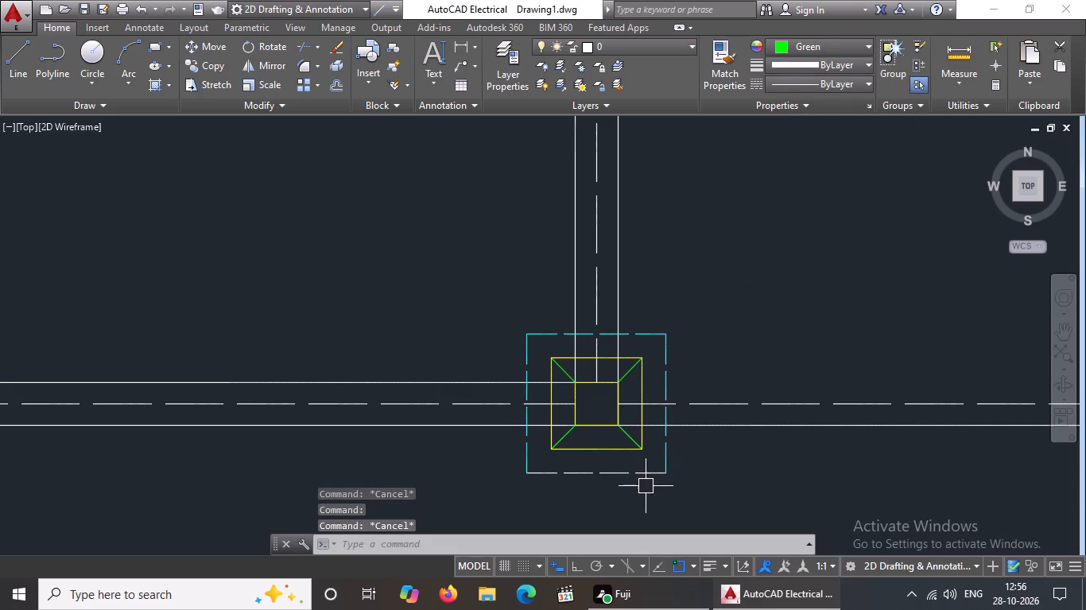
{"action": "left_click", "coordinate": [642, 477]}
{"action": "left_click", "coordinate": [824, 49]}
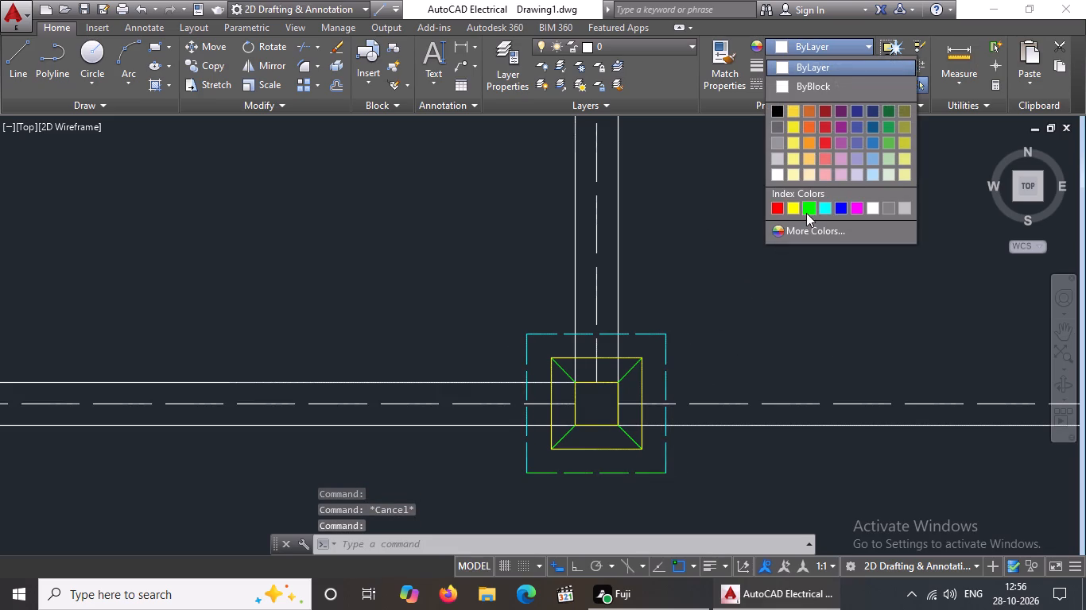
{"action": "left_click", "coordinate": [828, 204]}
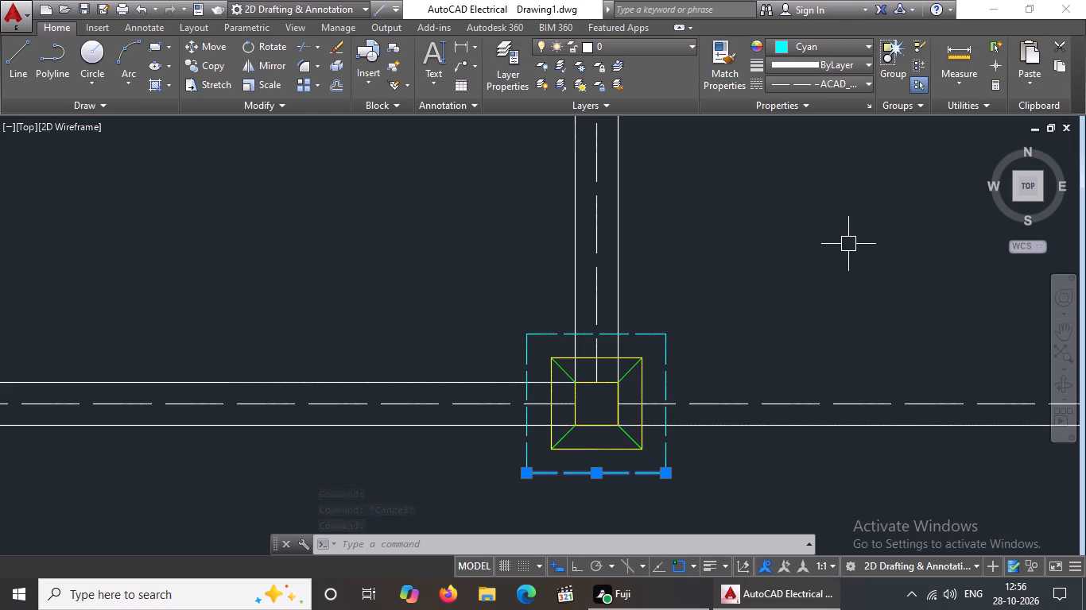
Colour the top and right sides of the dashed outer square of the bottom row's right-column footing Cyan.
{"action": "key", "text": "Escape"}
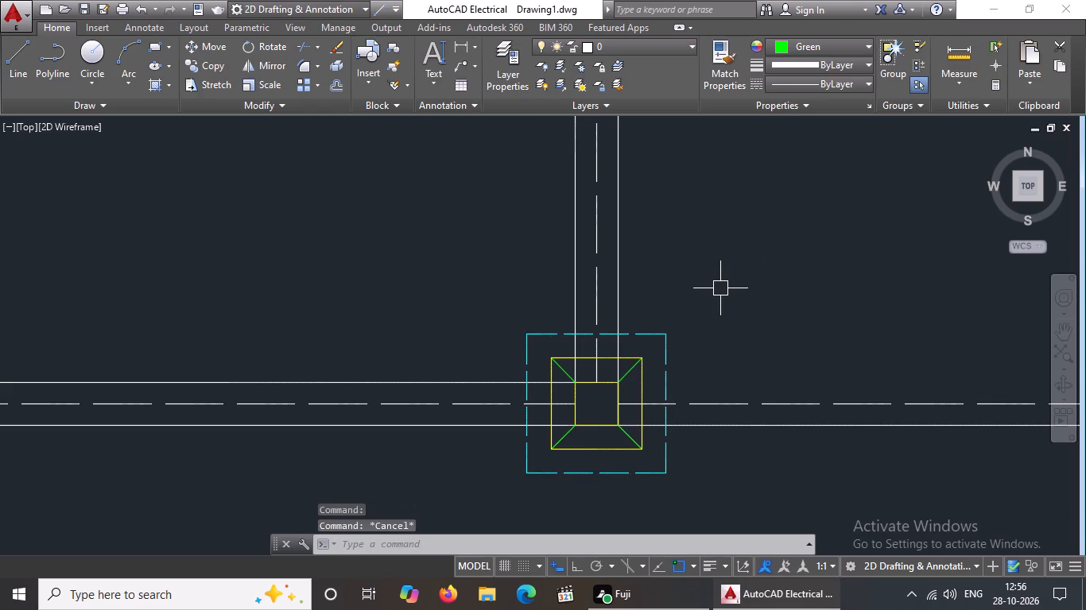
{"action": "scroll", "coordinate": [714, 292], "scroll_direction": "down", "scroll_amount": 5}
{"action": "key", "text": "Escape"}
{"action": "scroll", "coordinate": [766, 311], "scroll_direction": "up", "scroll_amount": 7}
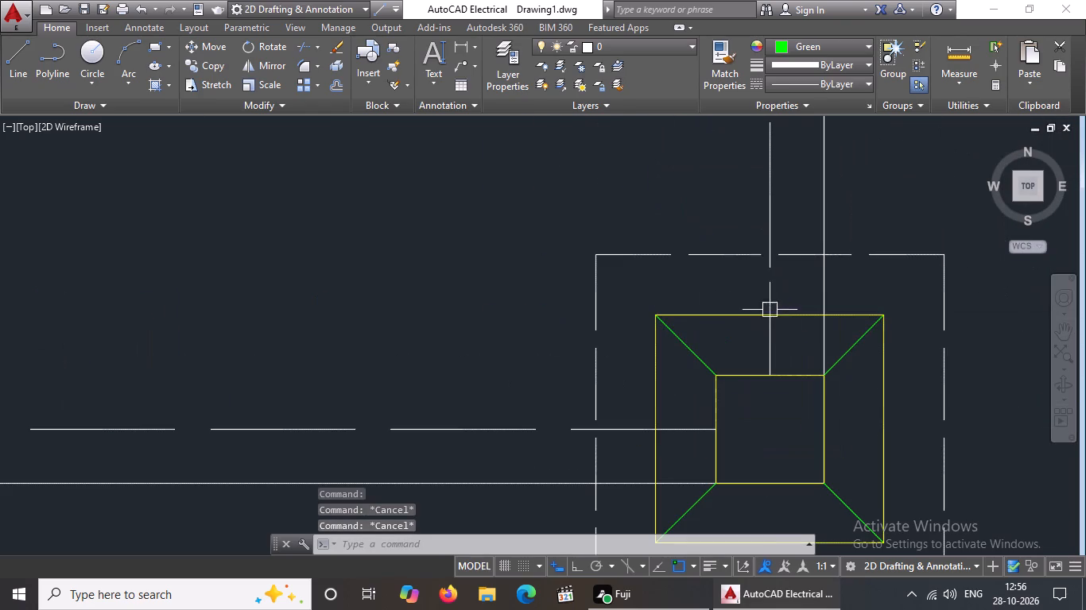
{"action": "left_click", "coordinate": [723, 263]}
{"action": "left_click", "coordinate": [722, 251]}
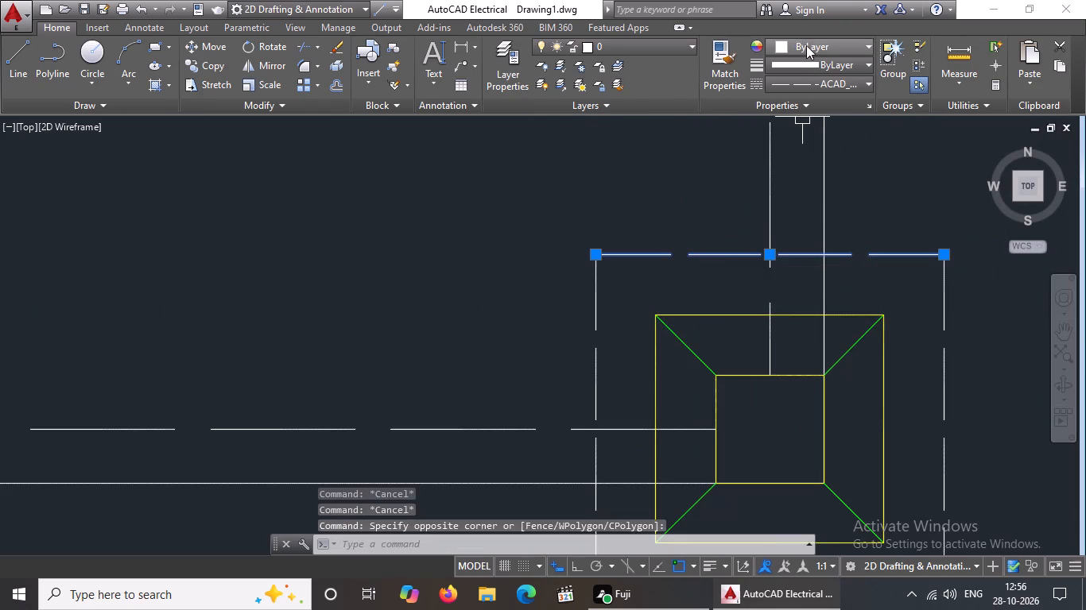
{"action": "left_click", "coordinate": [807, 43]}
{"action": "left_click", "coordinate": [823, 205]}
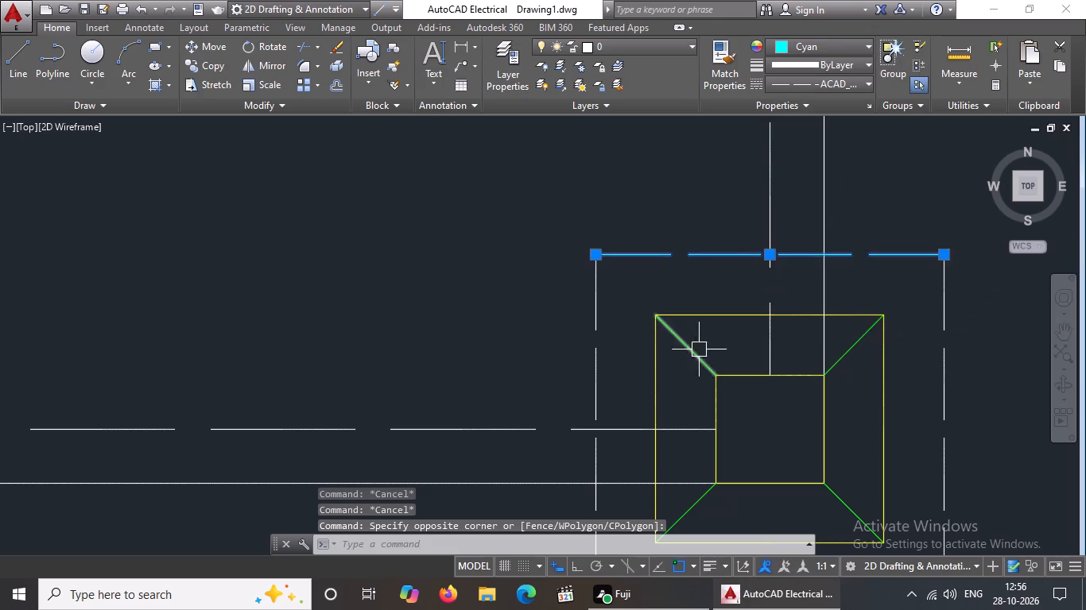
{"action": "scroll", "coordinate": [699, 349], "scroll_direction": "down", "scroll_amount": 4}
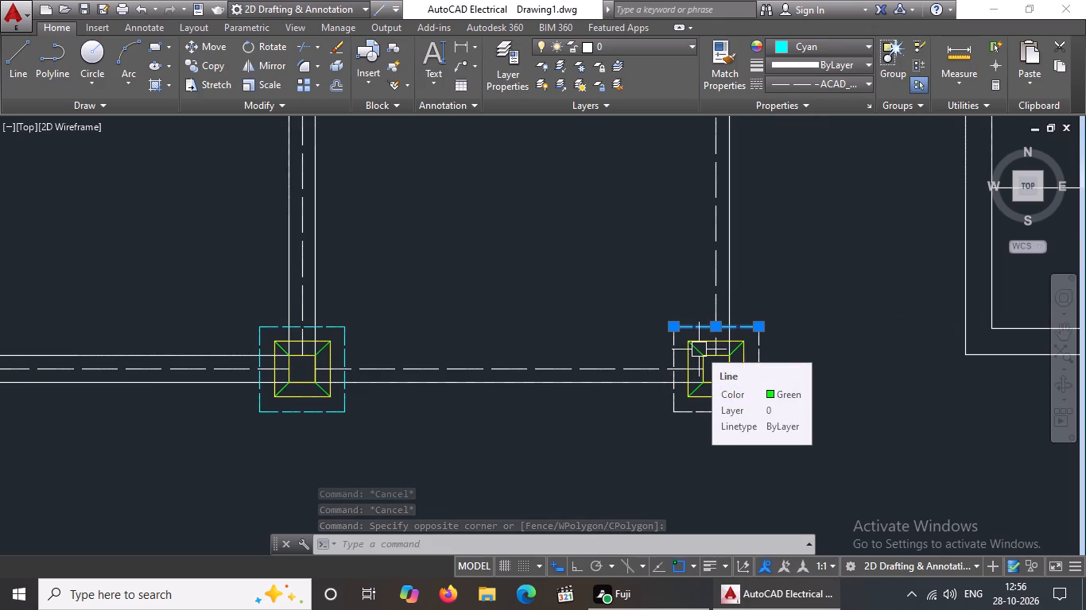
{"action": "key", "text": "Escape"}
{"action": "scroll", "coordinate": [726, 358], "scroll_direction": "down", "scroll_amount": 3}
{"action": "scroll", "coordinate": [754, 353], "scroll_direction": "up", "scroll_amount": 3}
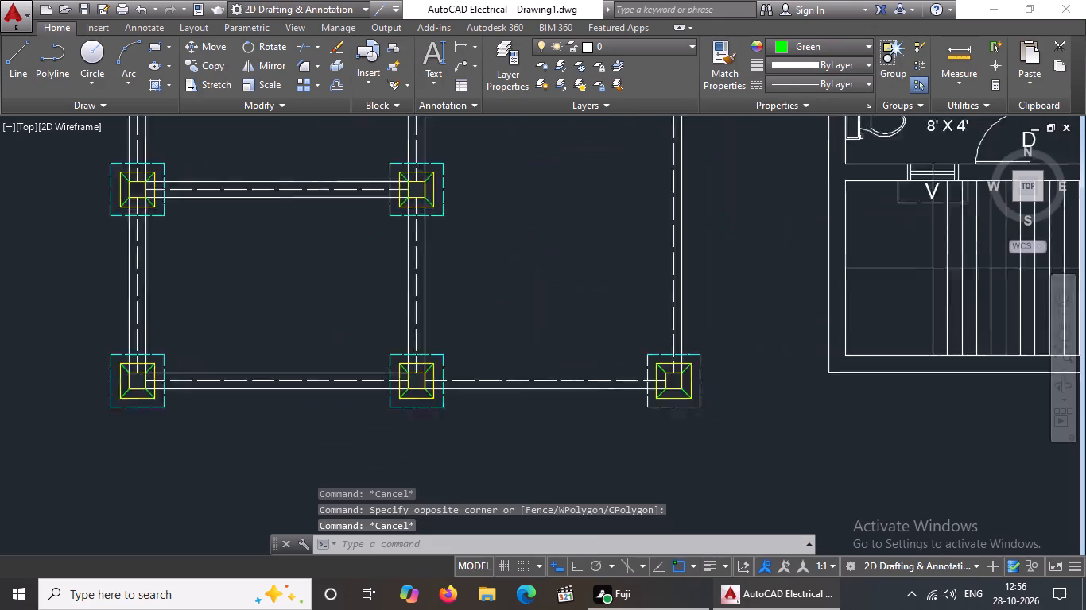
{"action": "scroll", "coordinate": [702, 373], "scroll_direction": "up", "scroll_amount": 2}
{"action": "left_click", "coordinate": [615, 397]}
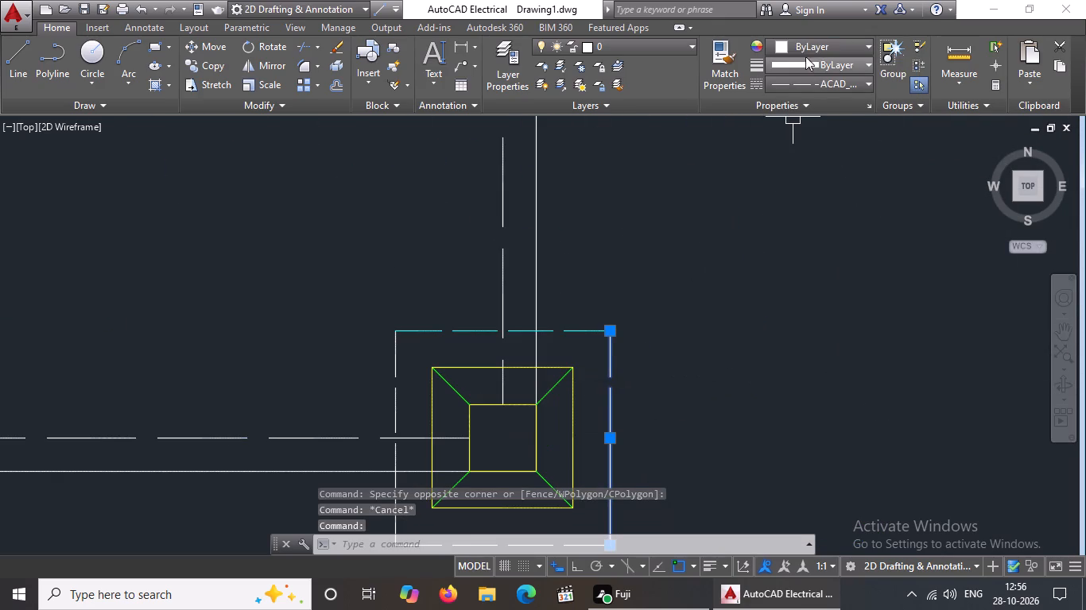
{"action": "left_click", "coordinate": [809, 44]}
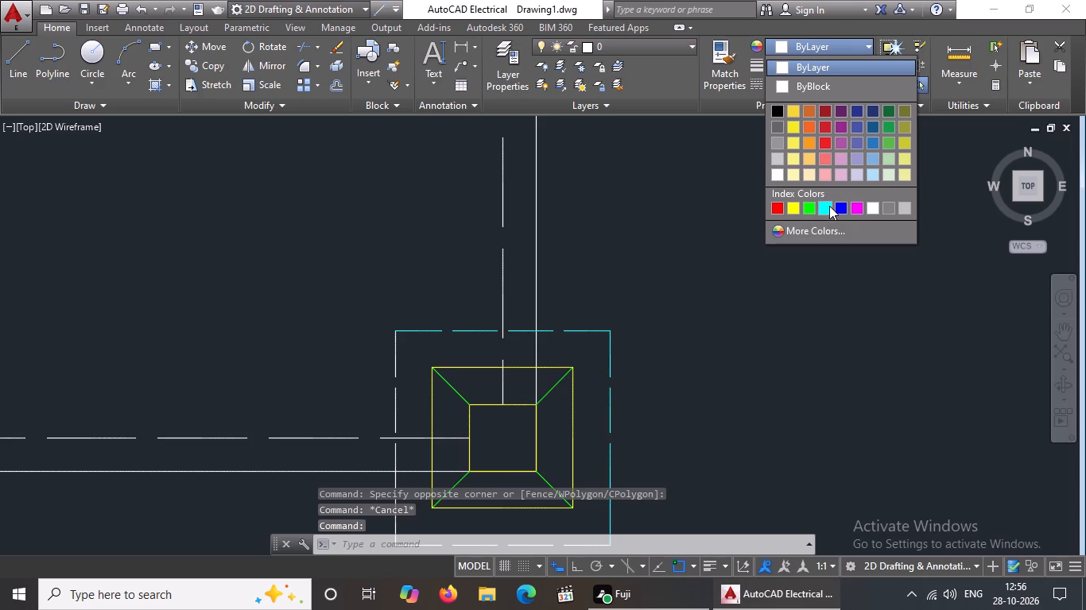
{"action": "left_click", "coordinate": [829, 206]}
{"action": "key", "text": "Escape"}
Colour the left and bottom sides of the dashed outer square of the bottom row's right-column footing Cyan.
{"action": "scroll", "coordinate": [658, 231], "scroll_direction": "down", "scroll_amount": 4}
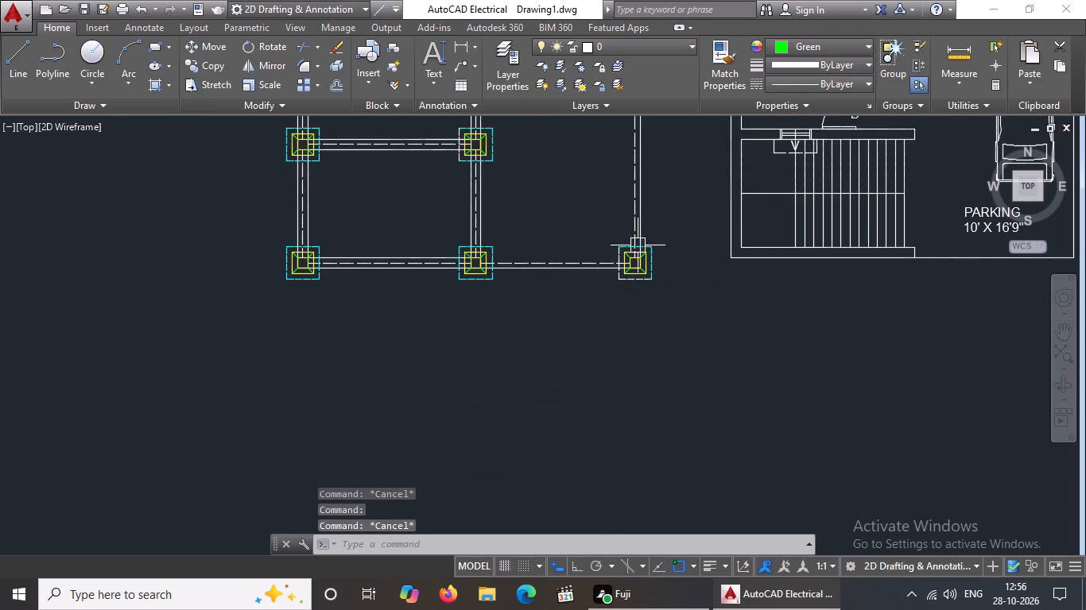
{"action": "scroll", "coordinate": [638, 245], "scroll_direction": "up", "scroll_amount": 4}
{"action": "left_click", "coordinate": [505, 312]}
{"action": "left_click", "coordinate": [809, 45]}
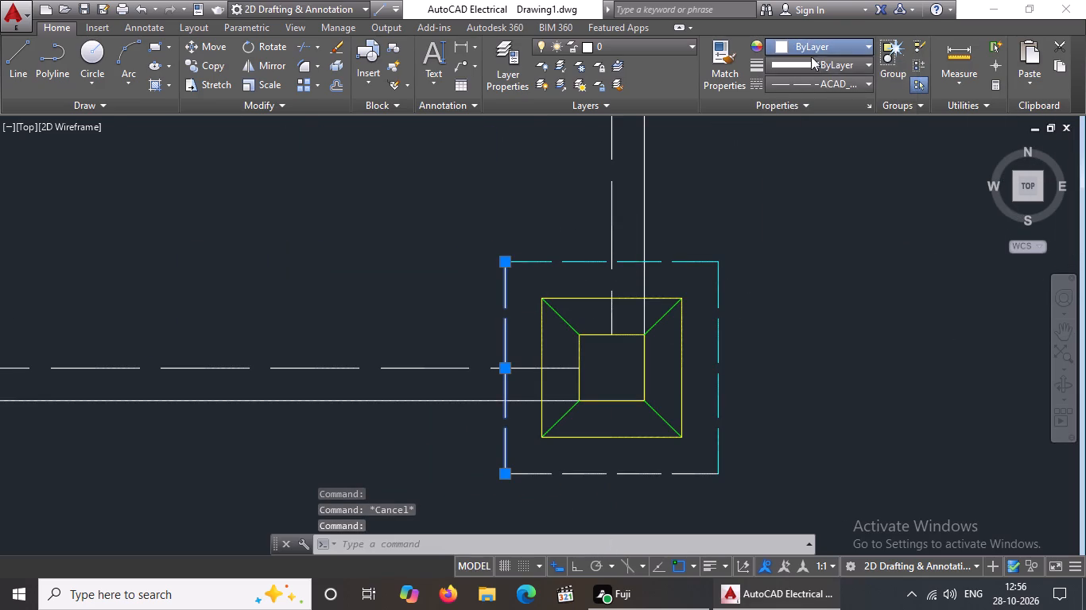
{"action": "left_click", "coordinate": [823, 205]}
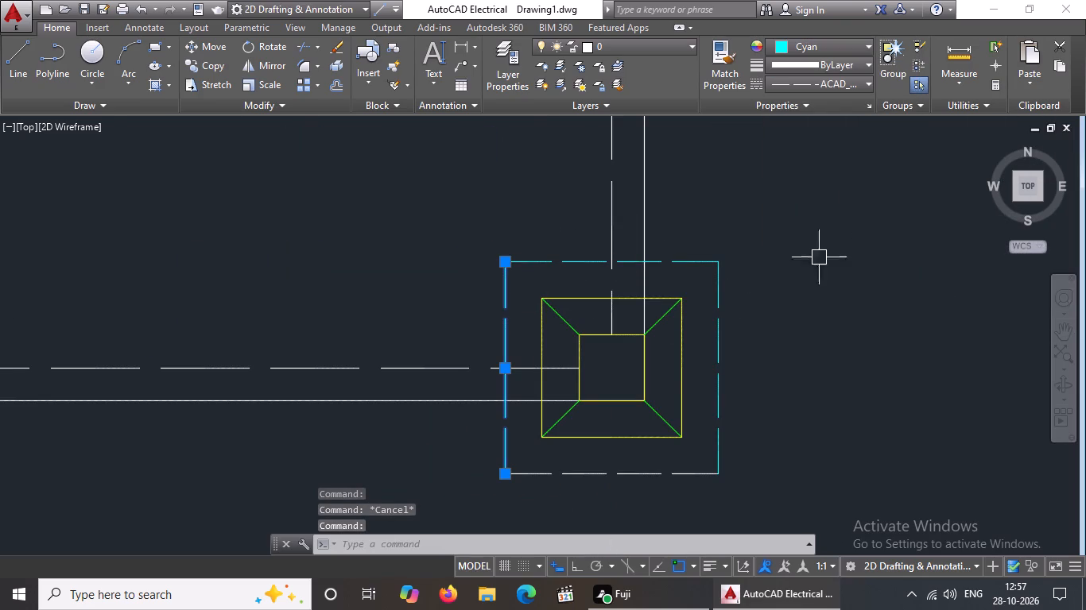
{"action": "left_click", "coordinate": [590, 477]}
{"action": "key", "text": "Escape"}
{"action": "left_click", "coordinate": [591, 473]}
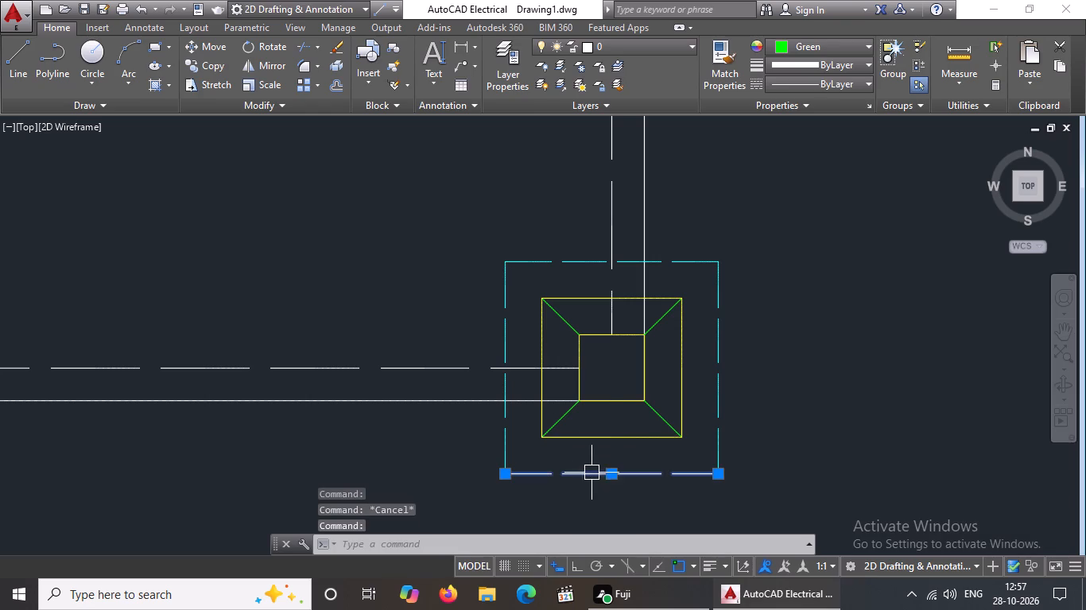
{"action": "left_click", "coordinate": [840, 51]}
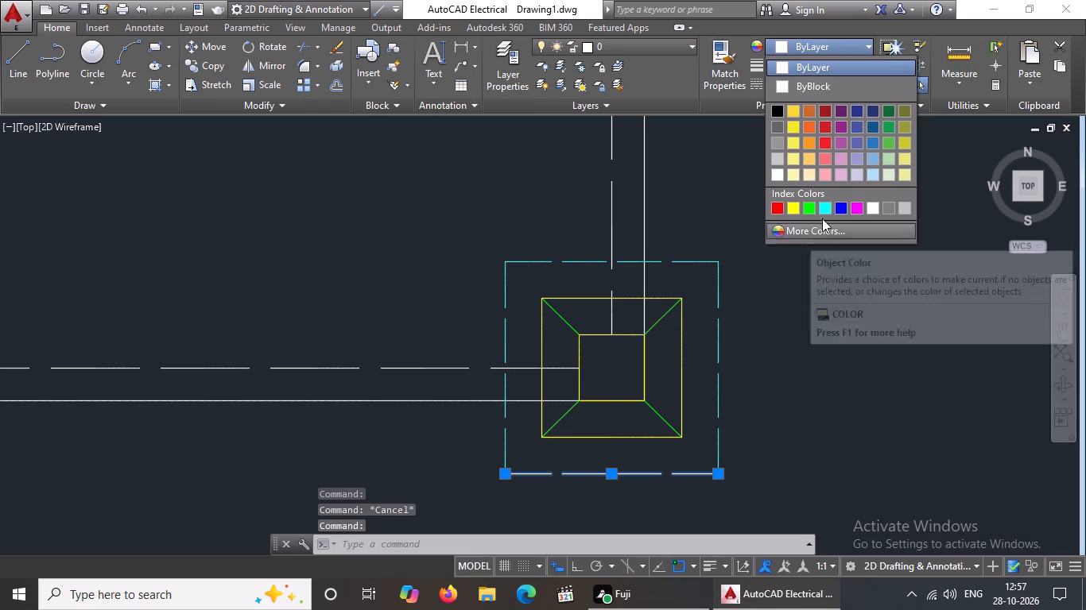
{"action": "left_click", "coordinate": [827, 210]}
{"action": "key", "text": "Escape"}
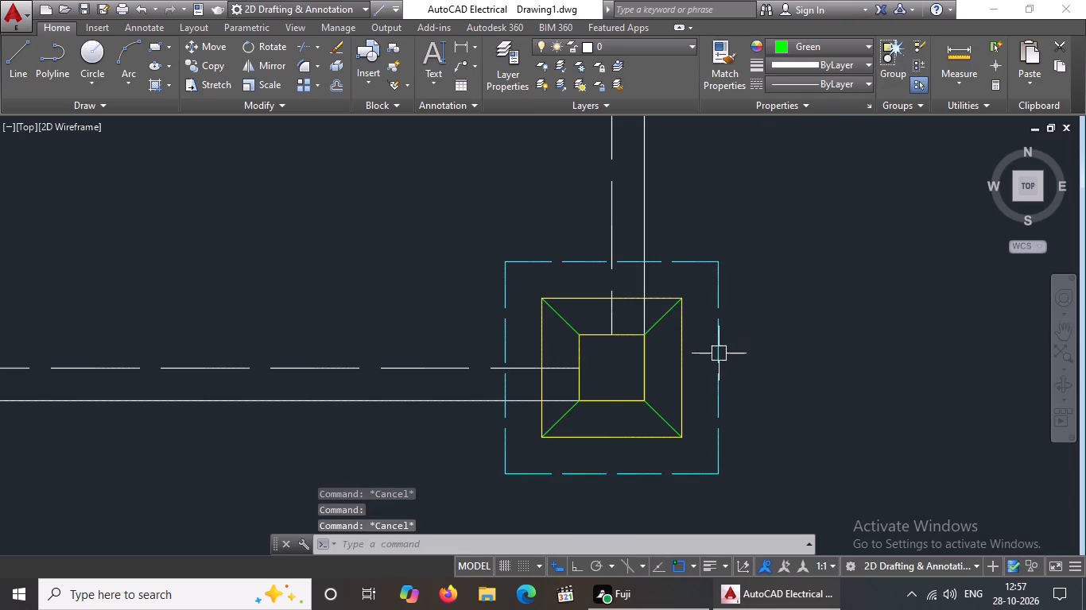
Colour the two dashed horizontal centrelines between the bottom row's footings Magenta.
{"action": "scroll", "coordinate": [718, 353], "scroll_direction": "down", "scroll_amount": 5}
{"action": "key", "text": "Escape"}
{"action": "scroll", "coordinate": [560, 344], "scroll_direction": "up", "scroll_amount": 2}
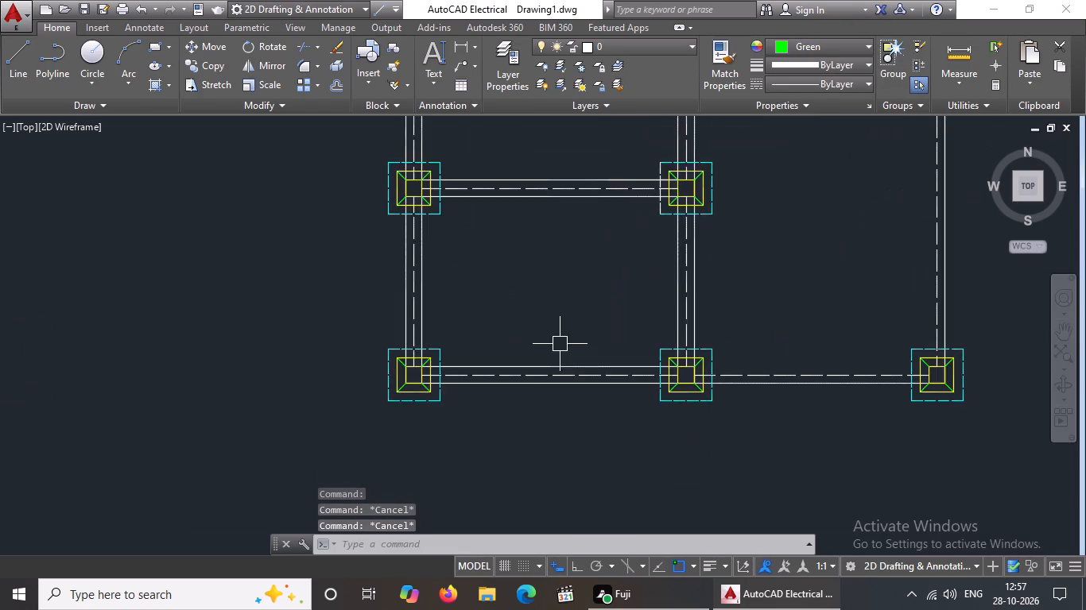
{"action": "scroll", "coordinate": [578, 363], "scroll_direction": "up", "scroll_amount": 2}
{"action": "left_click", "coordinate": [543, 395]}
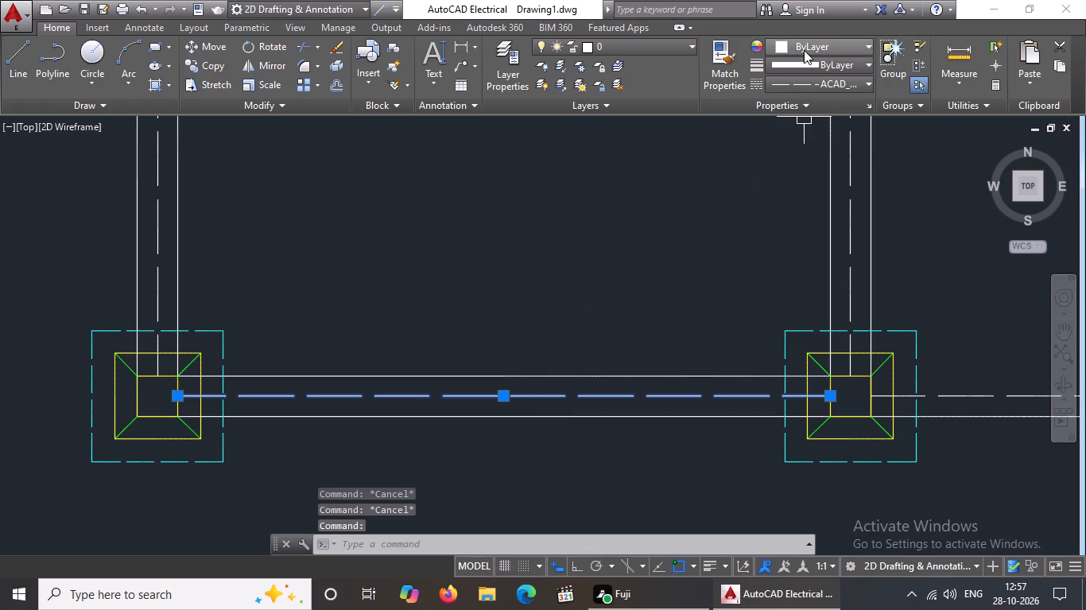
{"action": "left_click", "coordinate": [810, 44]}
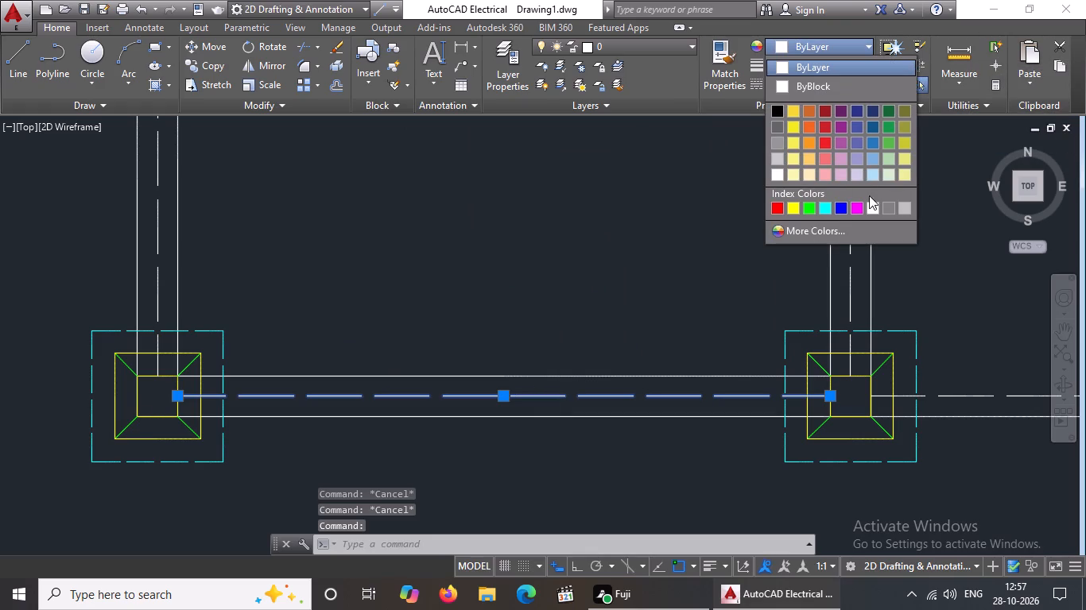
{"action": "left_click", "coordinate": [855, 205]}
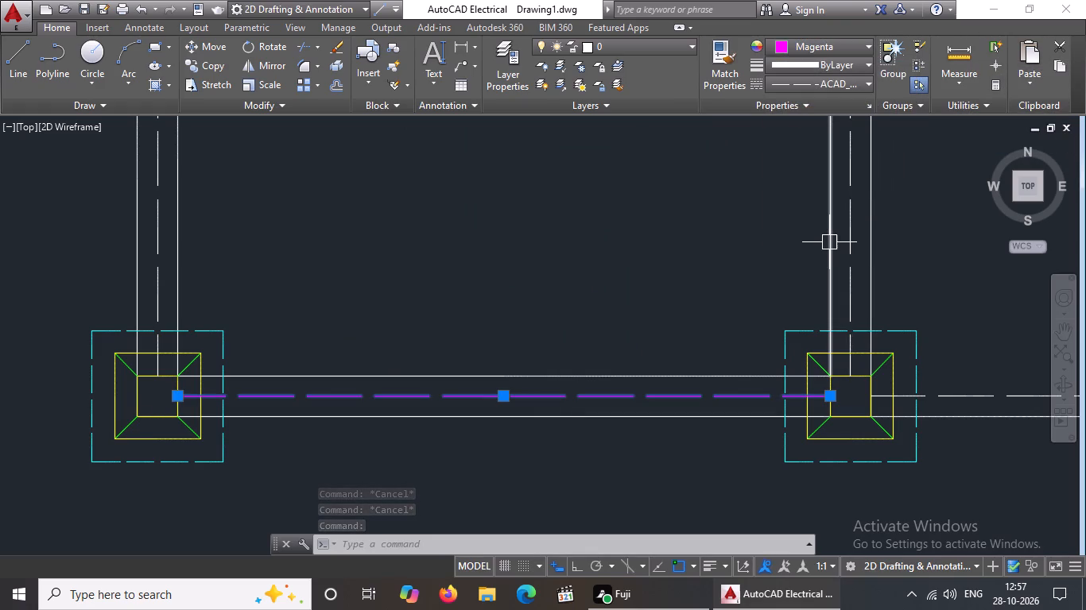
{"action": "scroll", "coordinate": [800, 278], "scroll_direction": "down", "scroll_amount": 5}
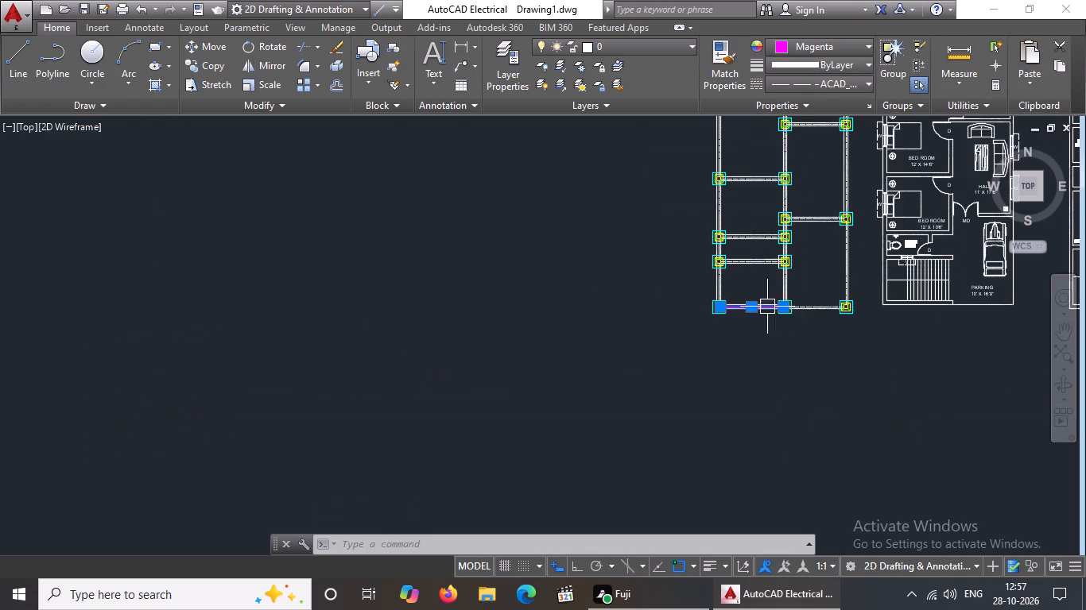
{"action": "key", "text": "Escape"}
{"action": "scroll", "coordinate": [822, 296], "scroll_direction": "up", "scroll_amount": 4}
{"action": "left_click", "coordinate": [761, 362]}
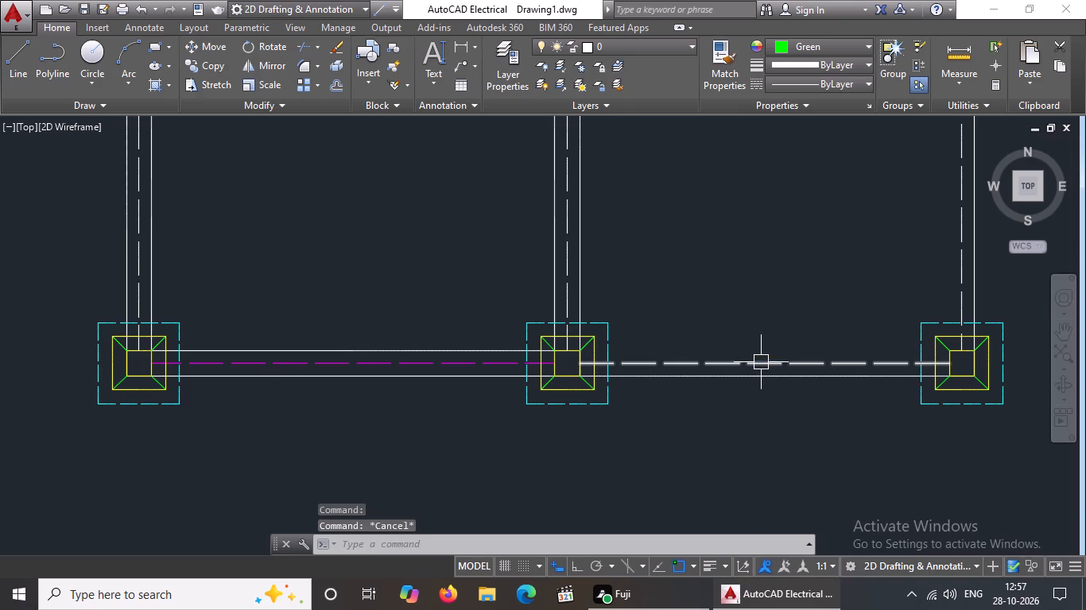
{"action": "left_click", "coordinate": [834, 51]}
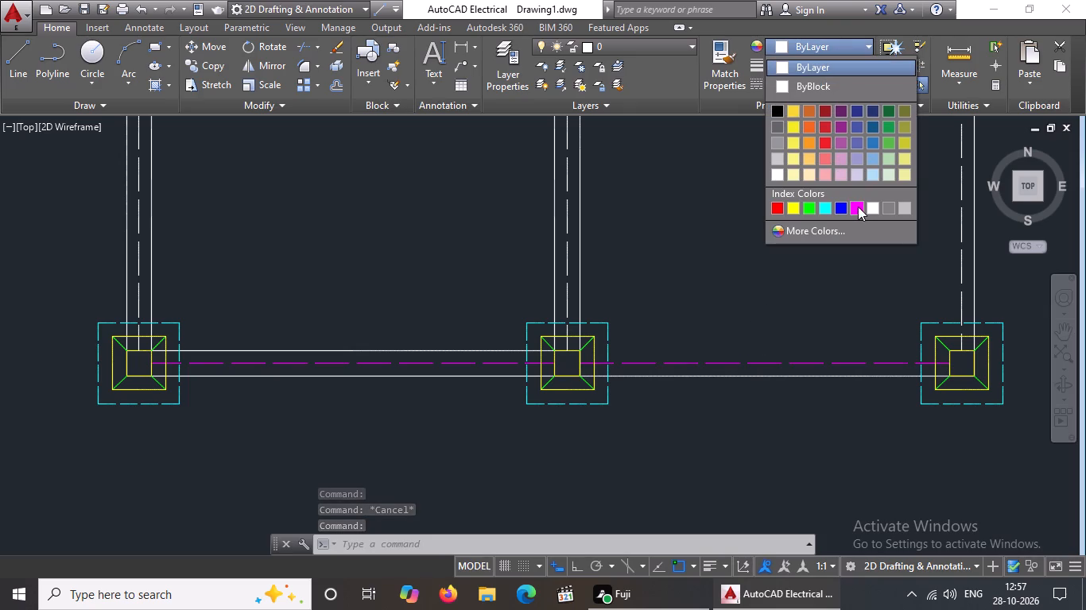
{"action": "left_click", "coordinate": [858, 207]}
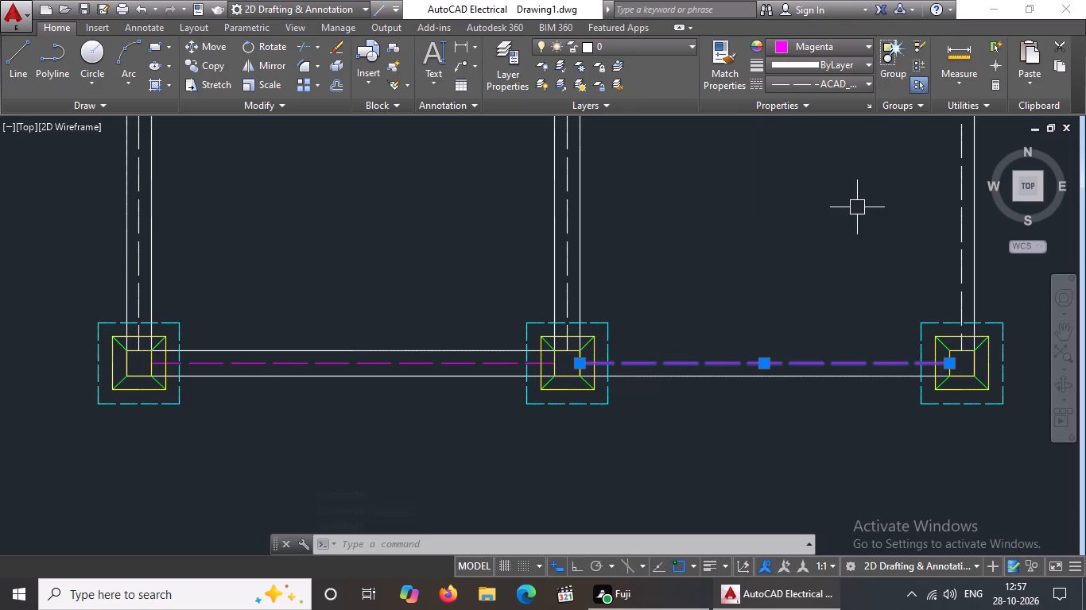
{"action": "key", "text": "Escape"}
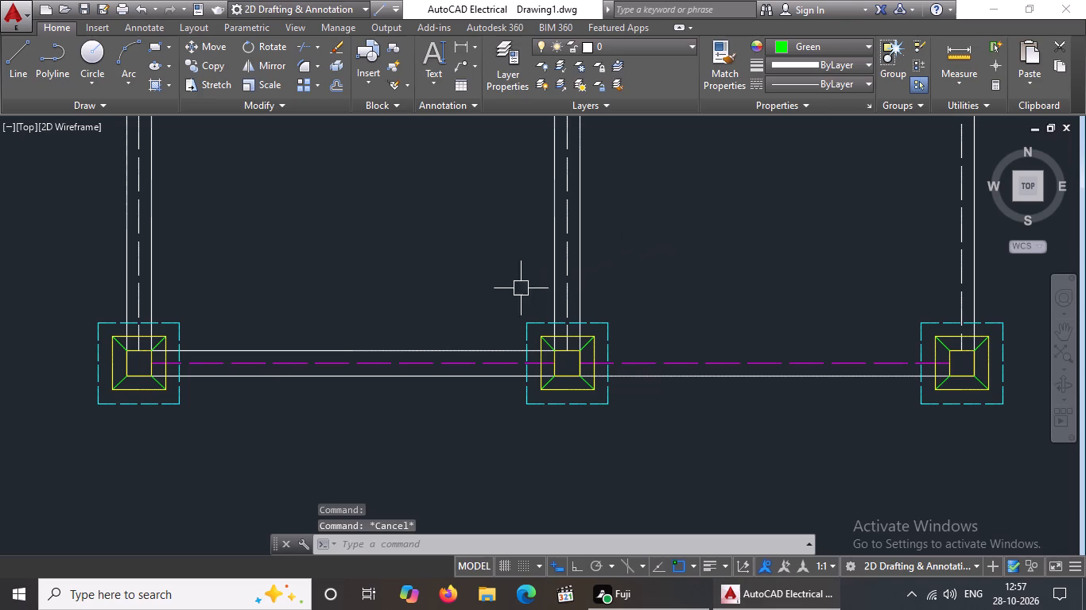
Colour the dashed vertical centrelines rising from the bottom row's left-column and middle-column footings Magenta.
{"action": "left_click", "coordinate": [138, 259]}
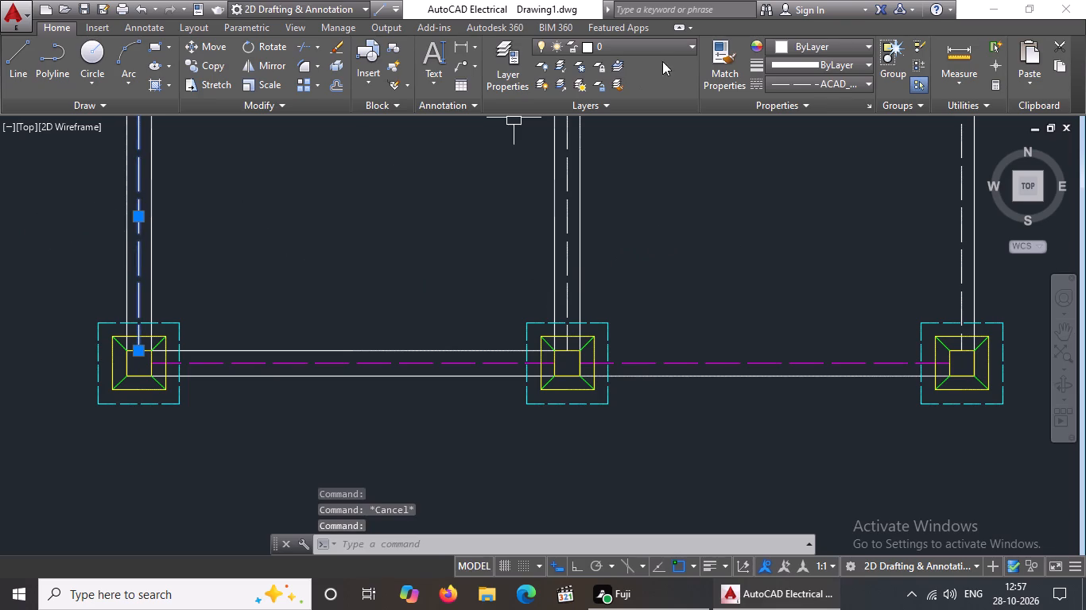
{"action": "left_click", "coordinate": [796, 41]}
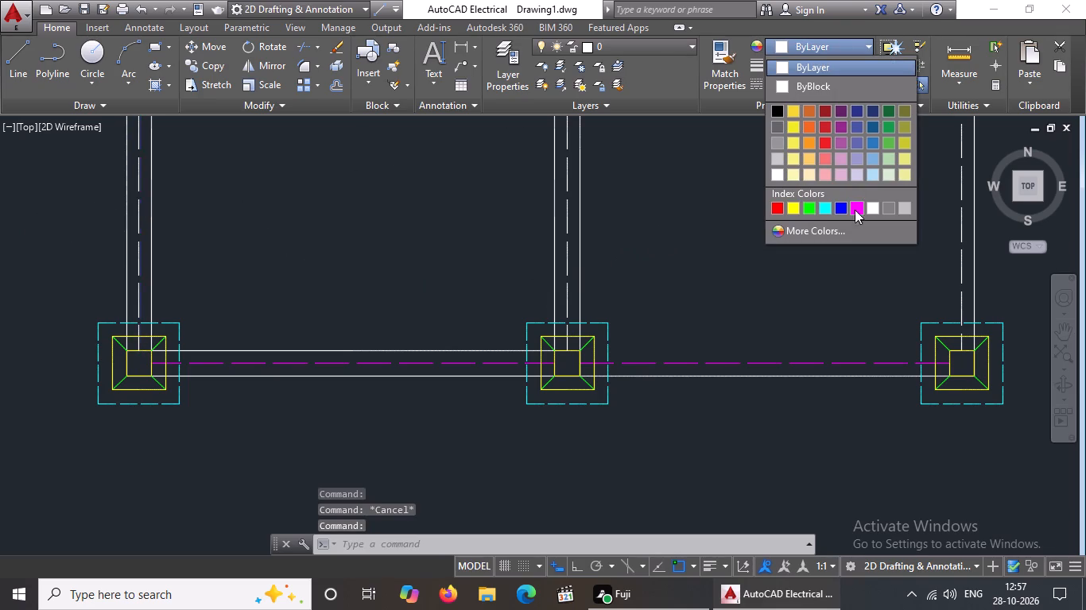
{"action": "left_click", "coordinate": [855, 203]}
{"action": "key", "text": "Escape"}
{"action": "left_click_drag", "start_coordinate": [565, 210], "coordinate": [566, 210]}
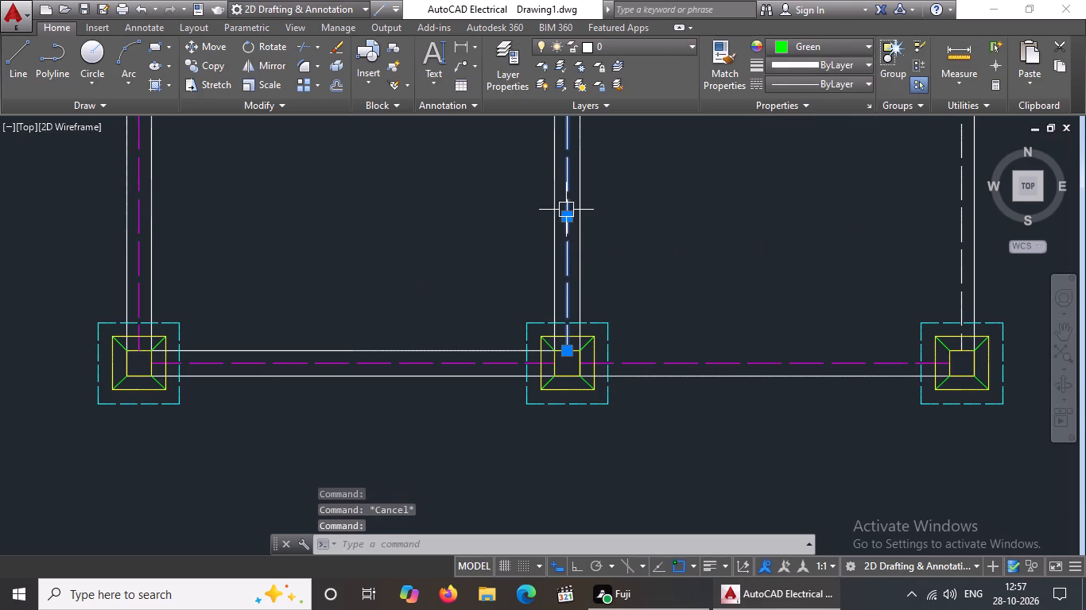
{"action": "left_click_drag", "start_coordinate": [566, 210], "coordinate": [575, 207]}
{"action": "left_click", "coordinate": [821, 38]}
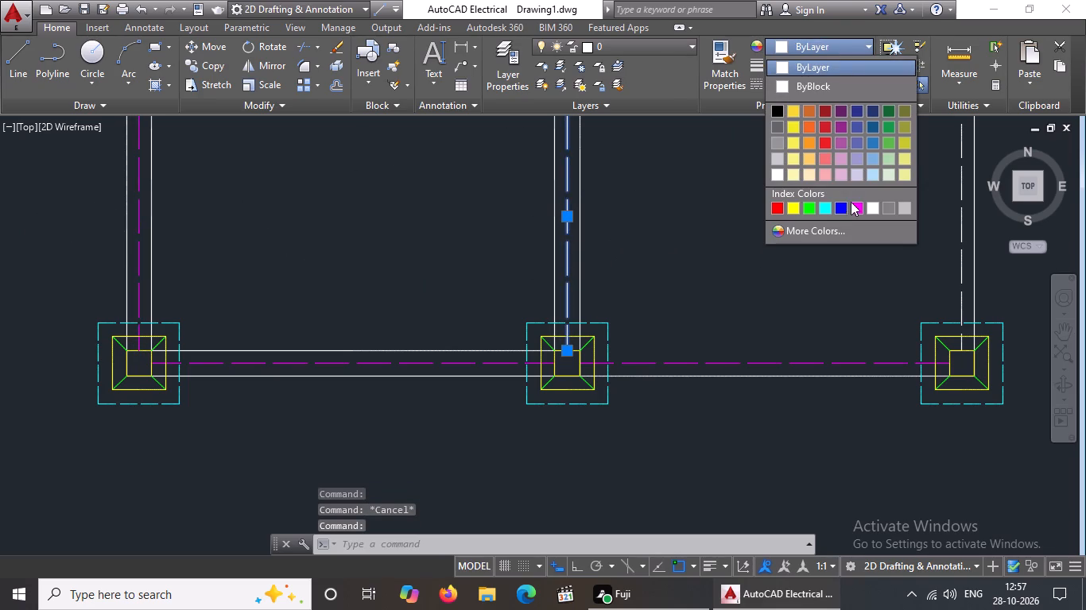
{"action": "left_click", "coordinate": [851, 204]}
{"action": "key", "text": "Escape"}
Colour the dashed vertical centreline rising from the bottom row's right-column footing Magenta.
{"action": "left_click", "coordinate": [960, 217]}
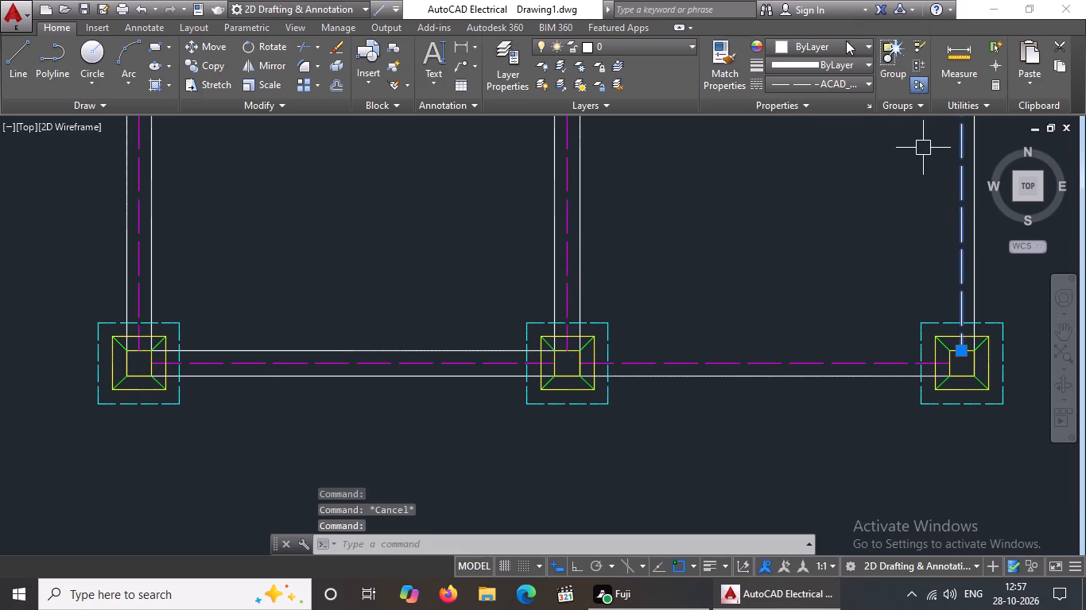
{"action": "left_click", "coordinate": [830, 40]}
{"action": "left_click", "coordinate": [856, 196]}
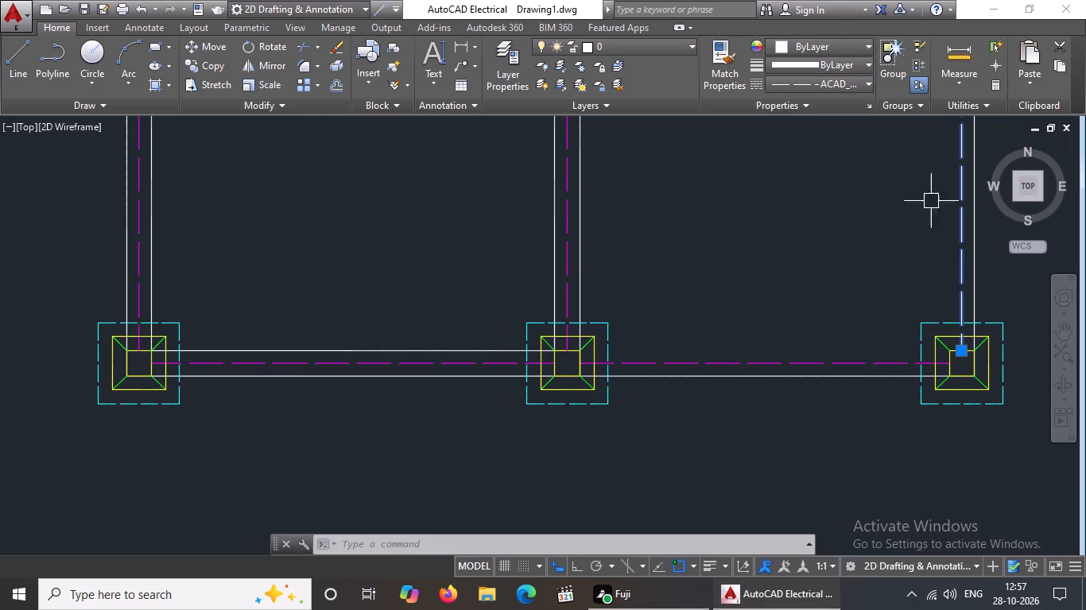
{"action": "left_click", "coordinate": [851, 47]}
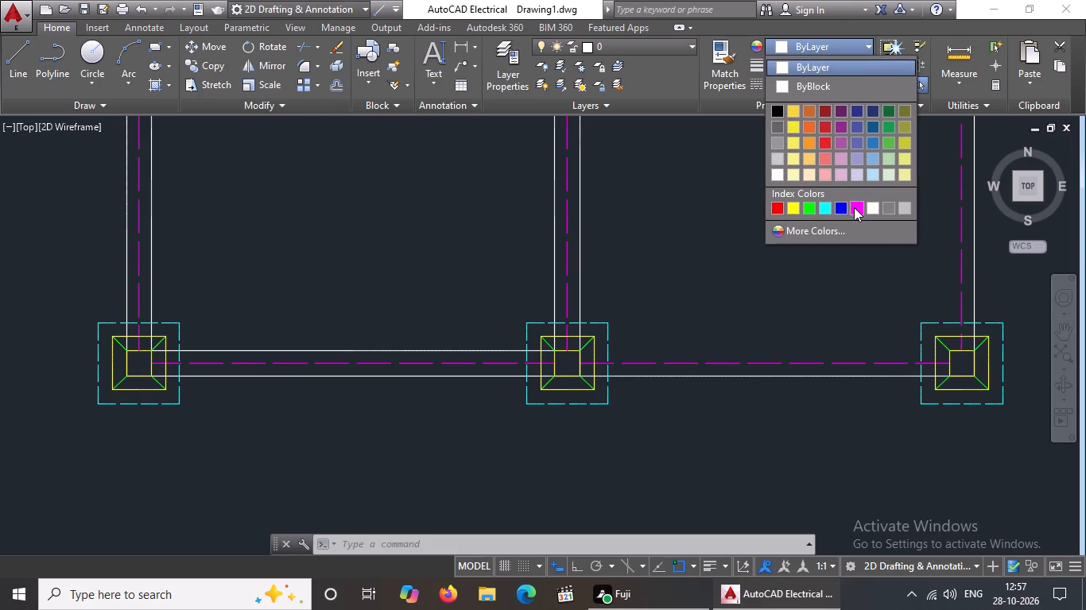
{"action": "left_click", "coordinate": [855, 207]}
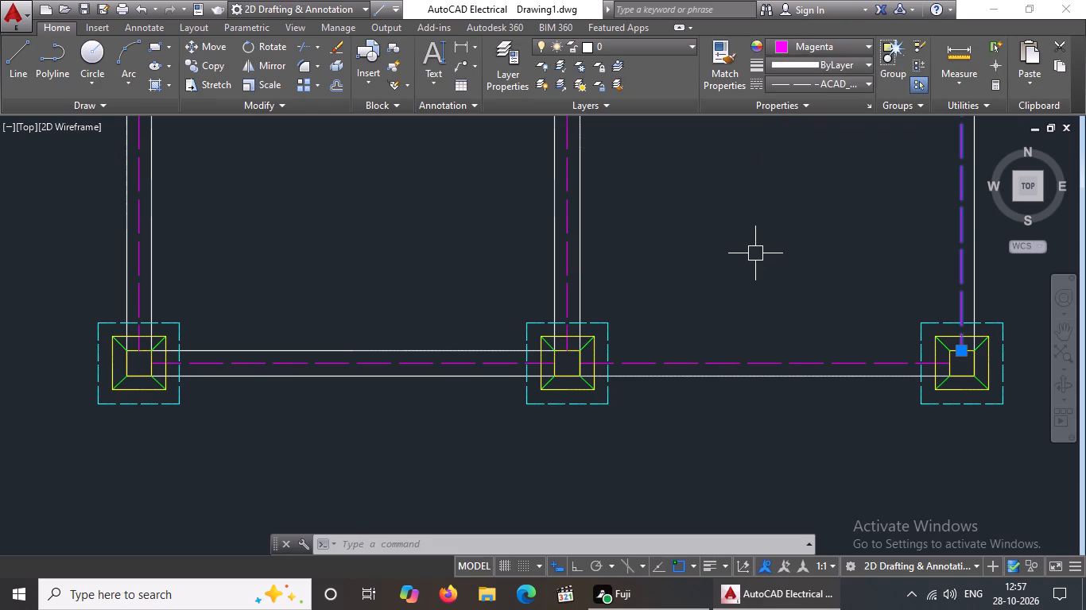
{"action": "key", "text": "Escape"}
Colour the dashed horizontal centreline between the left and middle footings one row above the bottom row Magenta.
{"action": "scroll", "coordinate": [750, 267], "scroll_direction": "down", "scroll_amount": 3}
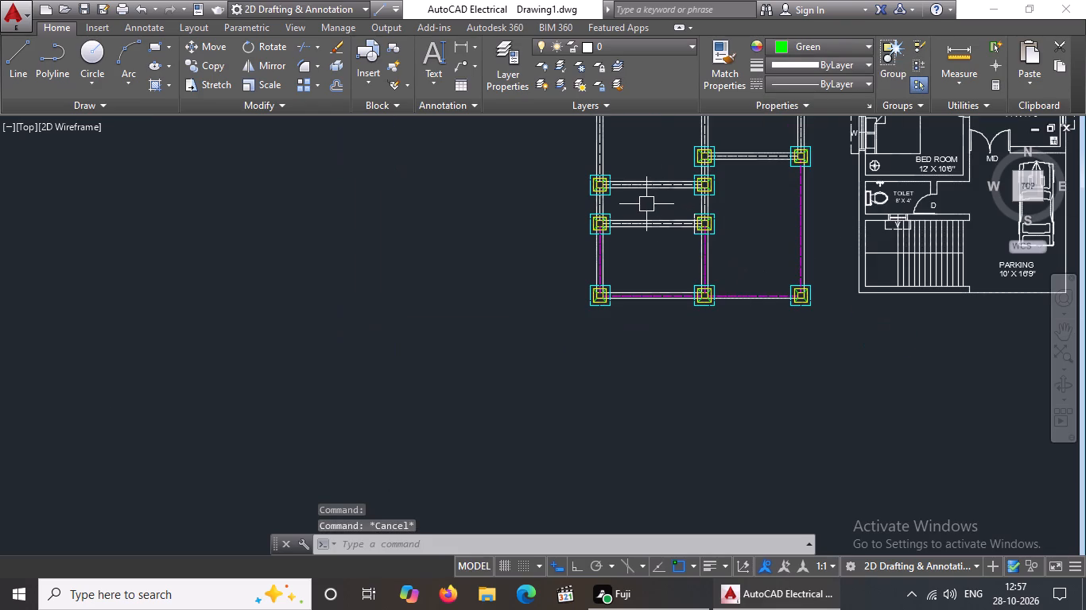
{"action": "scroll", "coordinate": [647, 220], "scroll_direction": "up", "scroll_amount": 3}
{"action": "left_click_drag", "start_coordinate": [647, 236], "coordinate": [661, 226]}
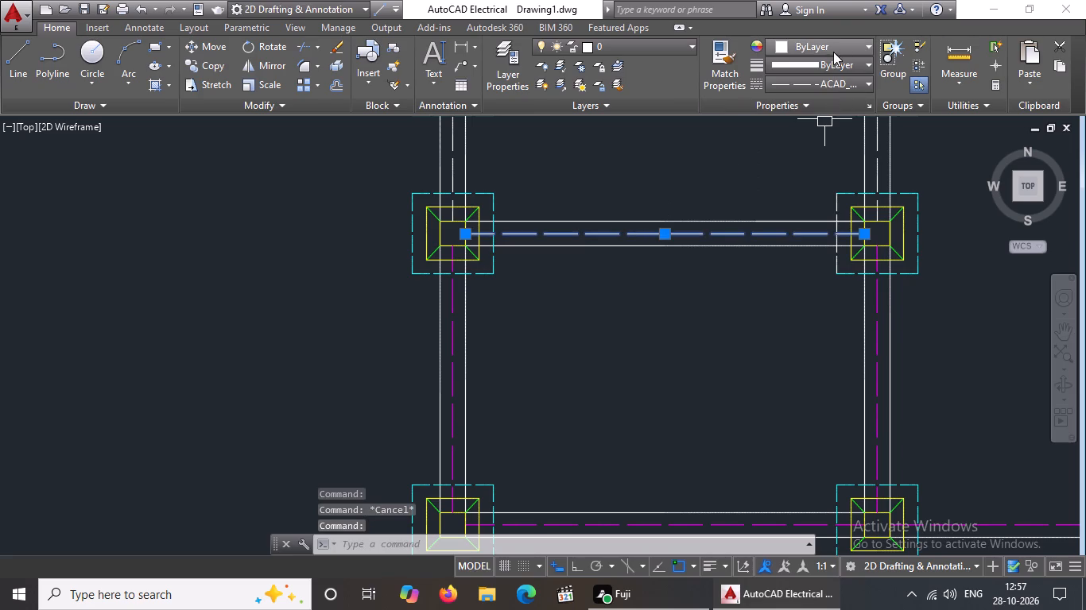
{"action": "left_click", "coordinate": [835, 44]}
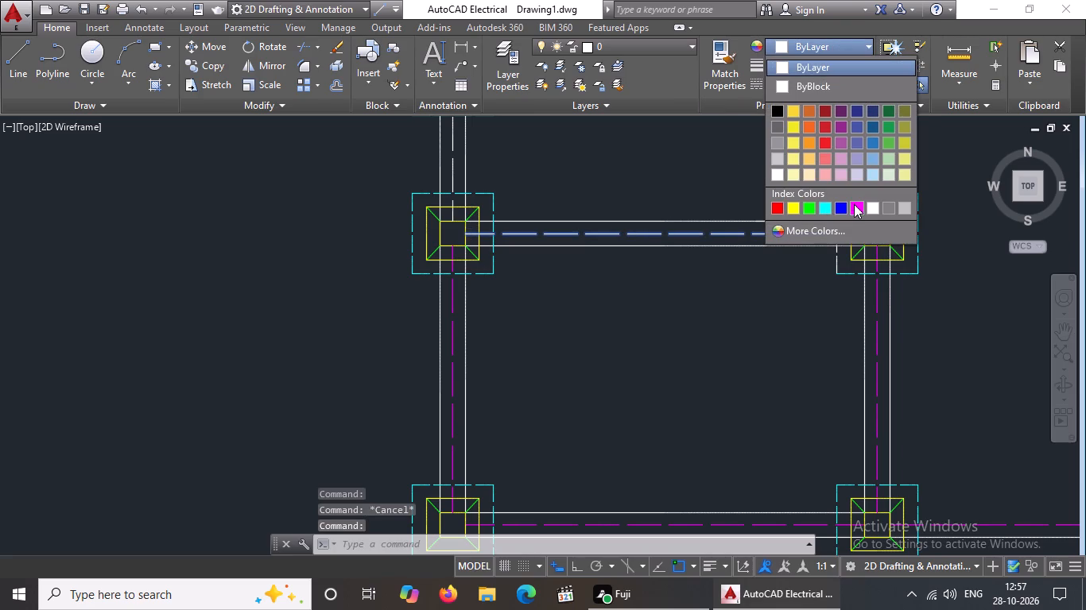
{"action": "left_click", "coordinate": [855, 203]}
{"action": "key", "text": "Escape"}
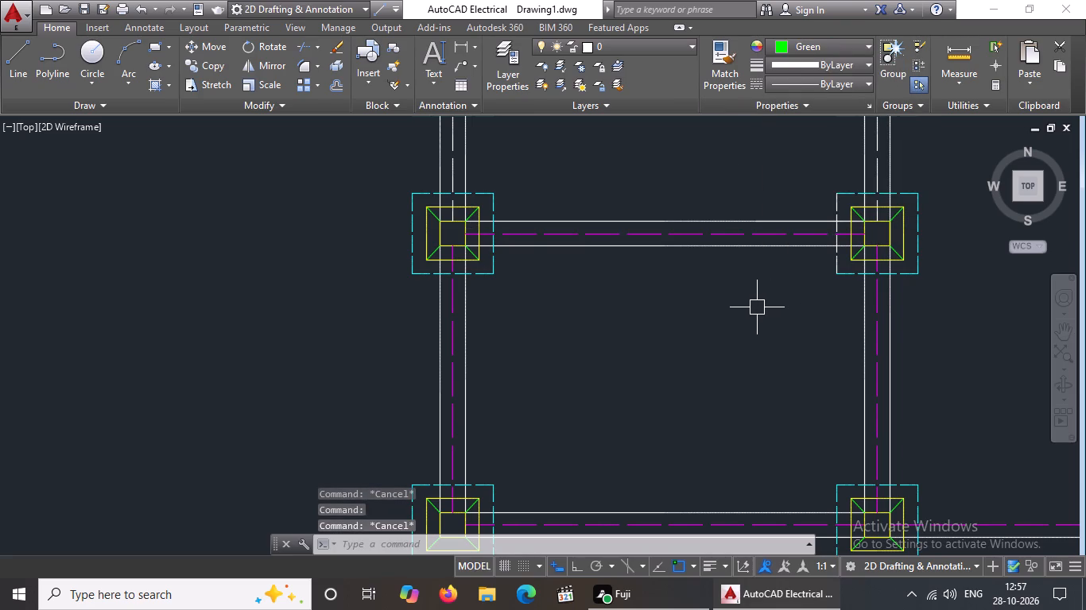
Colour the dashed vertical centrelines between the second and third footing rows from the bottom, in the left and middle columns, Magenta.
{"action": "scroll", "coordinate": [707, 328], "scroll_direction": "down", "scroll_amount": 2}
{"action": "scroll", "coordinate": [619, 258], "scroll_direction": "up", "scroll_amount": 2}
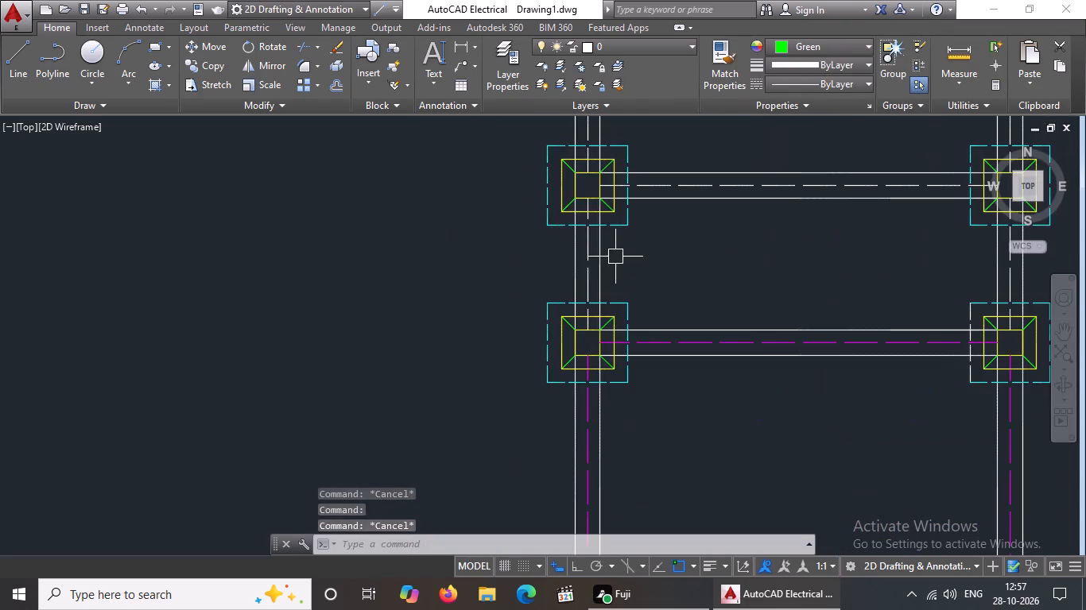
{"action": "scroll", "coordinate": [590, 265], "scroll_direction": "up", "scroll_amount": 1}
{"action": "left_click", "coordinate": [583, 268]}
{"action": "left_click", "coordinate": [847, 52]}
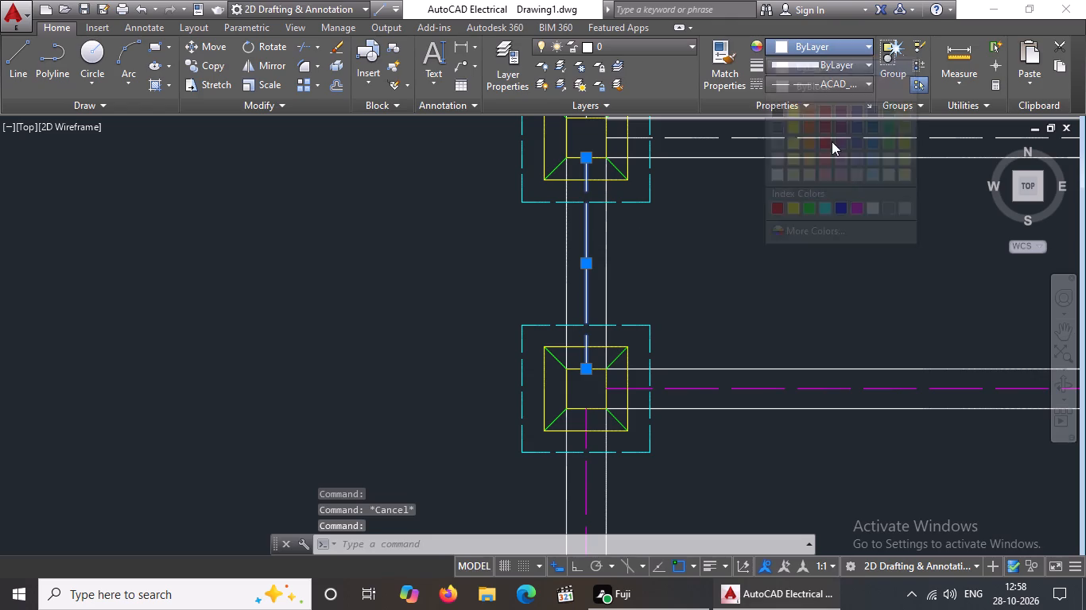
{"action": "left_click", "coordinate": [856, 203]}
{"action": "key", "text": "Escape"}
{"action": "scroll", "coordinate": [649, 294], "scroll_direction": "down", "scroll_amount": 3}
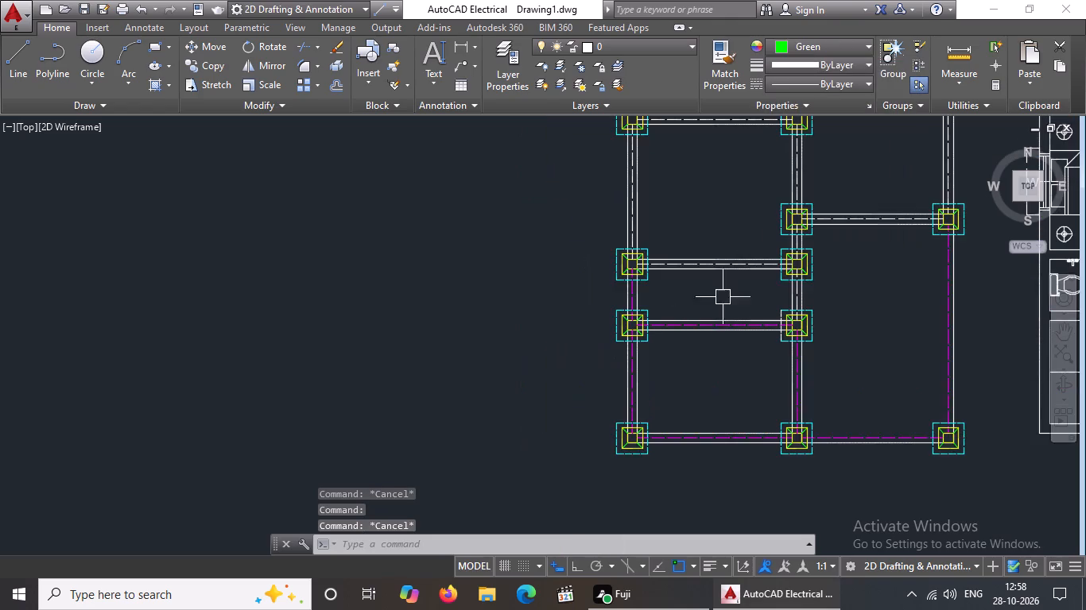
{"action": "scroll", "coordinate": [816, 270], "scroll_direction": "up", "scroll_amount": 3}
{"action": "left_click", "coordinate": [735, 346]}
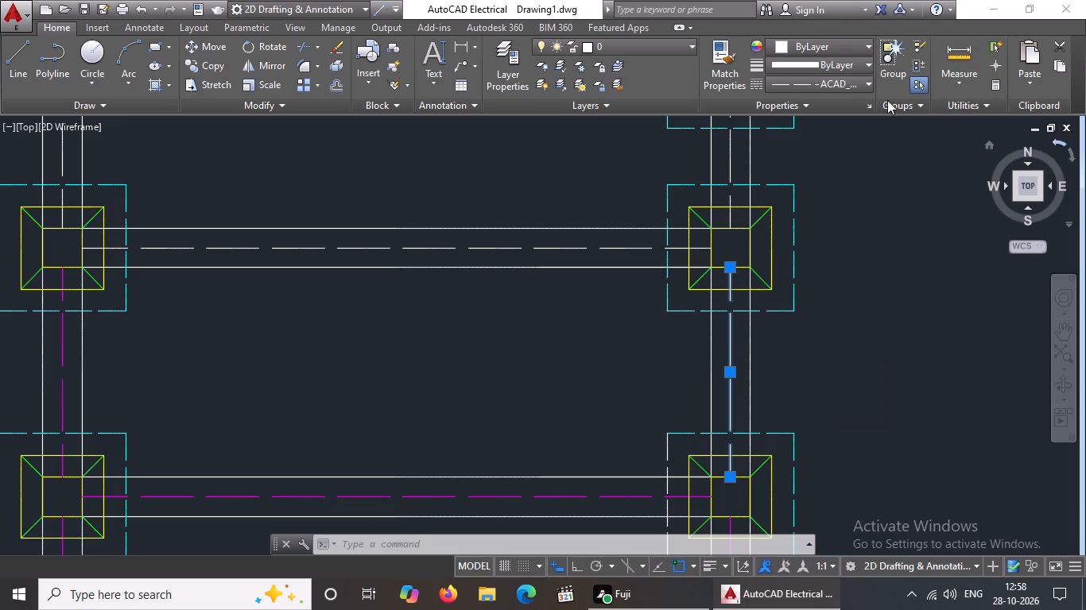
{"action": "left_click", "coordinate": [842, 43]}
{"action": "left_click", "coordinate": [860, 209]}
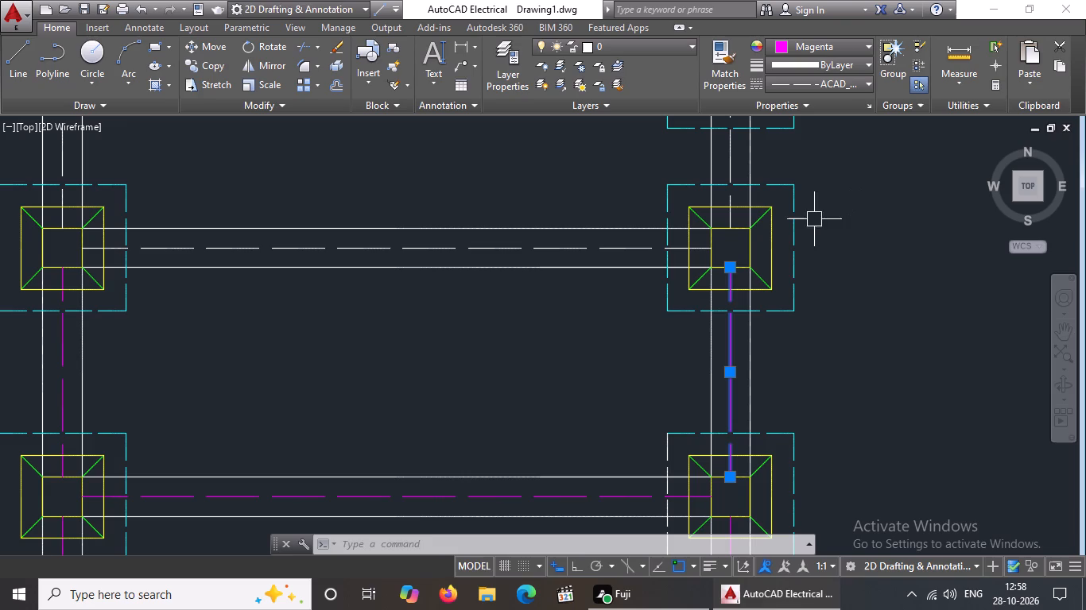
{"action": "key", "text": "Escape"}
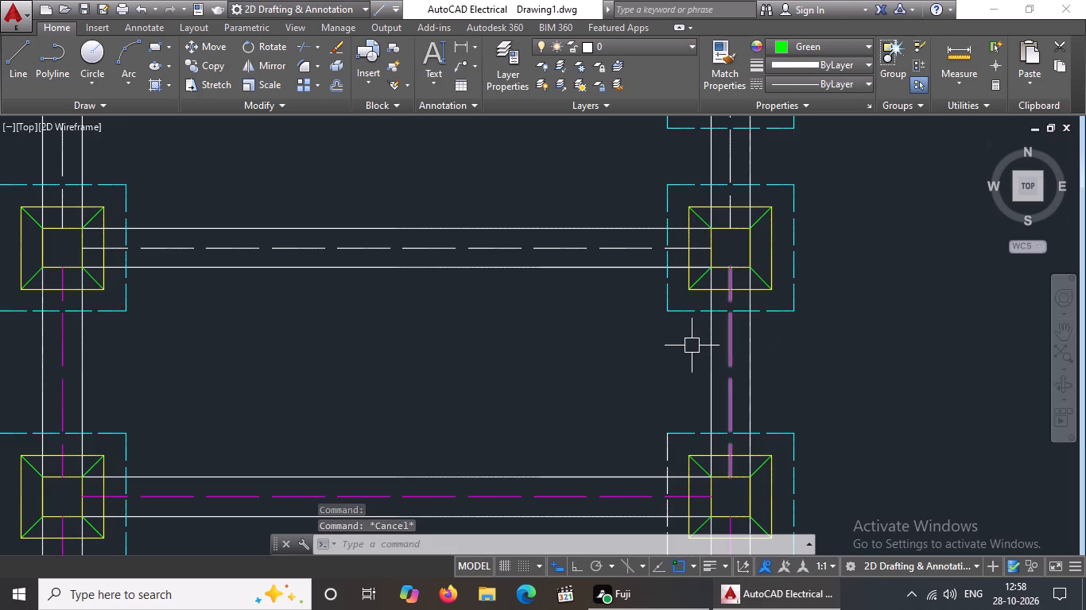
Colour the dashed horizontal centreline between the left and middle footings of the third row from the bottom Magenta.
{"action": "scroll", "coordinate": [732, 344], "scroll_direction": "down", "scroll_amount": 2}
{"action": "scroll", "coordinate": [649, 322], "scroll_direction": "up", "scroll_amount": 3}
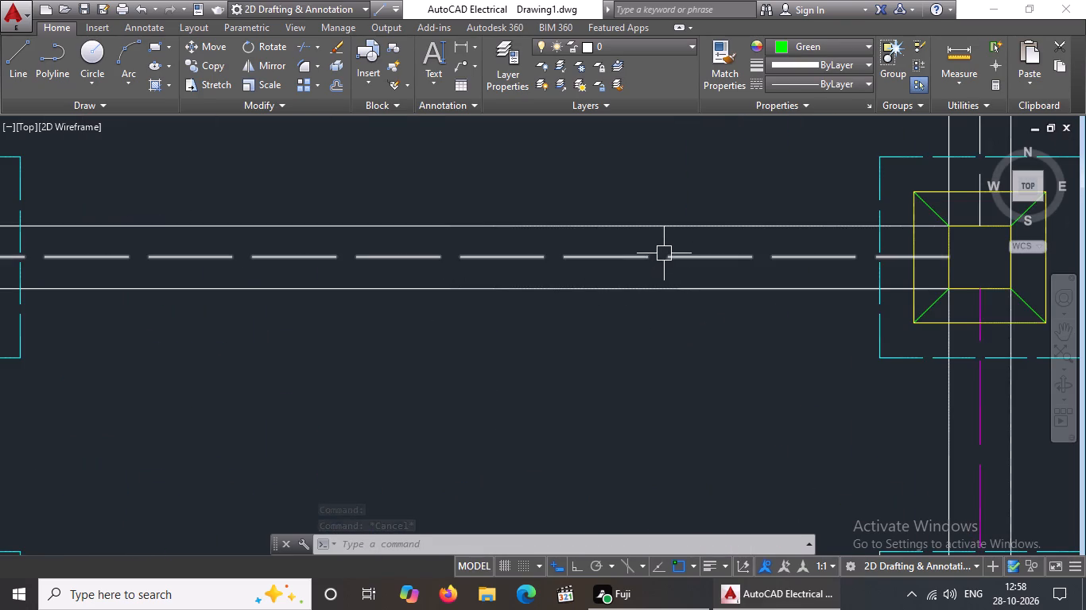
{"action": "left_click", "coordinate": [665, 253]}
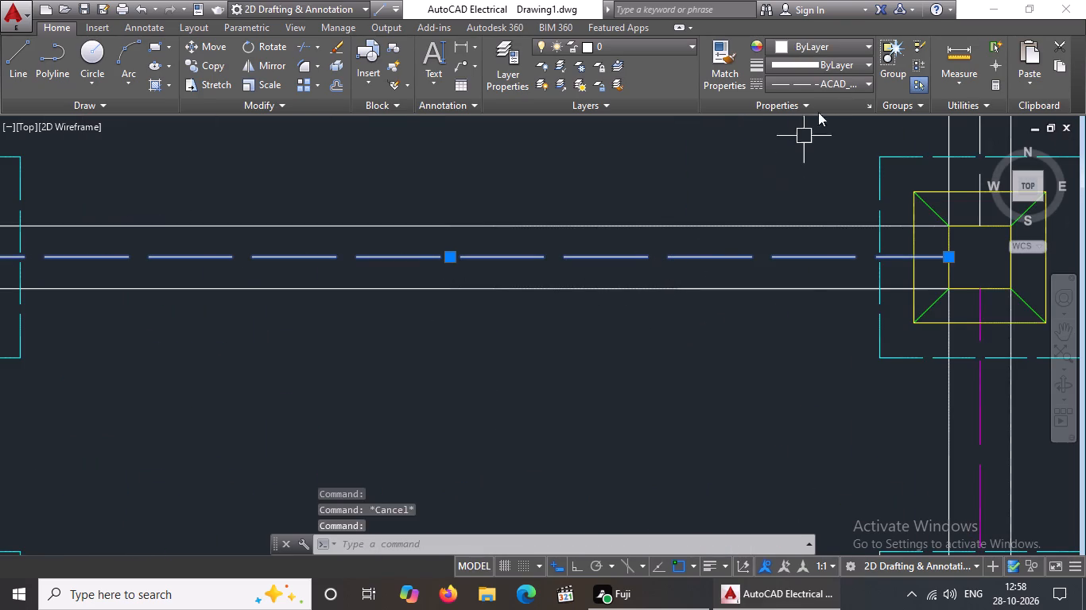
{"action": "left_click", "coordinate": [846, 48]}
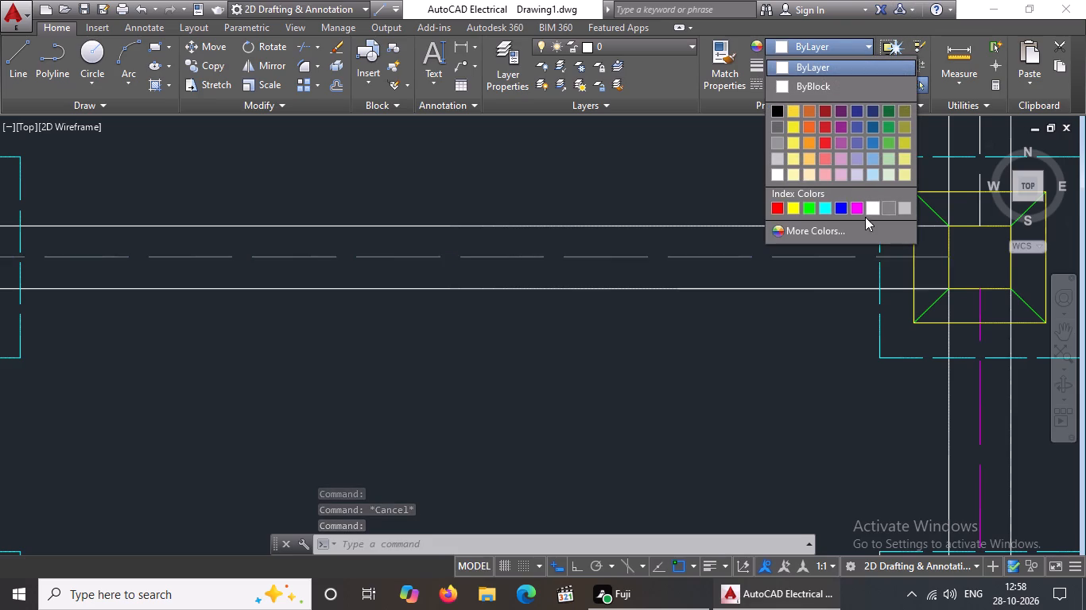
{"action": "left_click", "coordinate": [854, 206]}
{"action": "scroll", "coordinate": [699, 502], "scroll_direction": "down", "scroll_amount": 4}
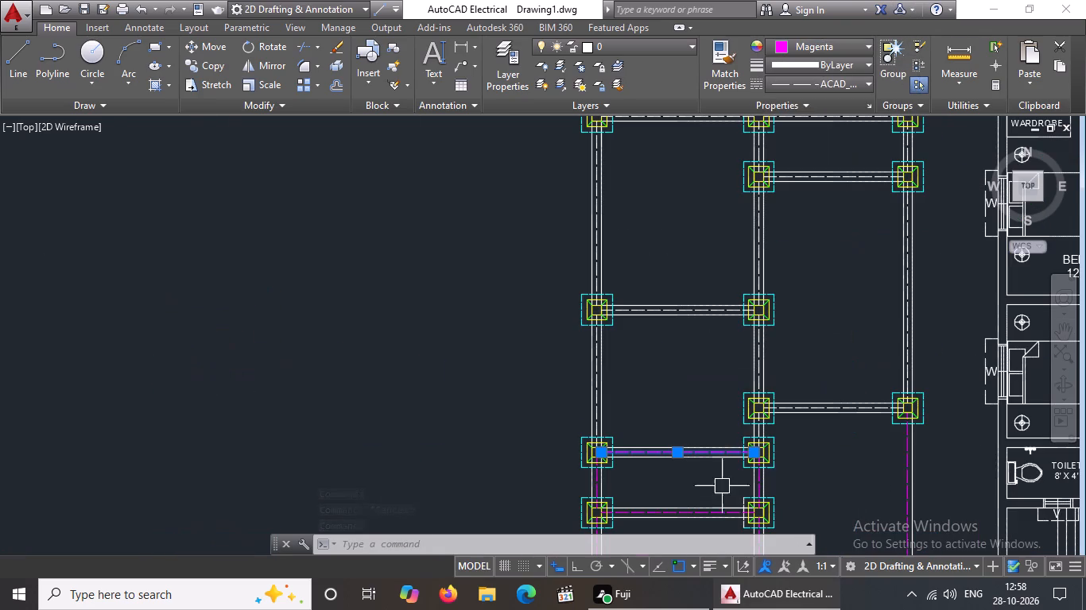
{"action": "key", "text": "Escape"}
Colour the dashed vertical centrelines rising from the third row's middle-column and left-column footings Magenta.
{"action": "scroll", "coordinate": [760, 467], "scroll_direction": "up", "scroll_amount": 3}
{"action": "left_click", "coordinate": [747, 325]}
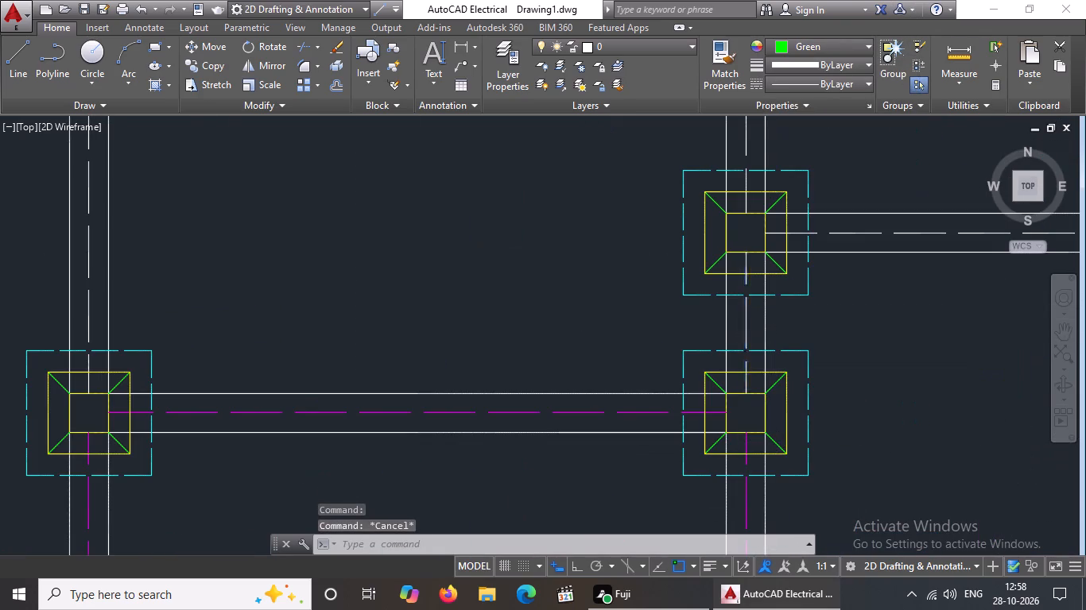
{"action": "left_click", "coordinate": [846, 44]}
{"action": "left_click", "coordinate": [857, 206]}
{"action": "key", "text": "Escape"}
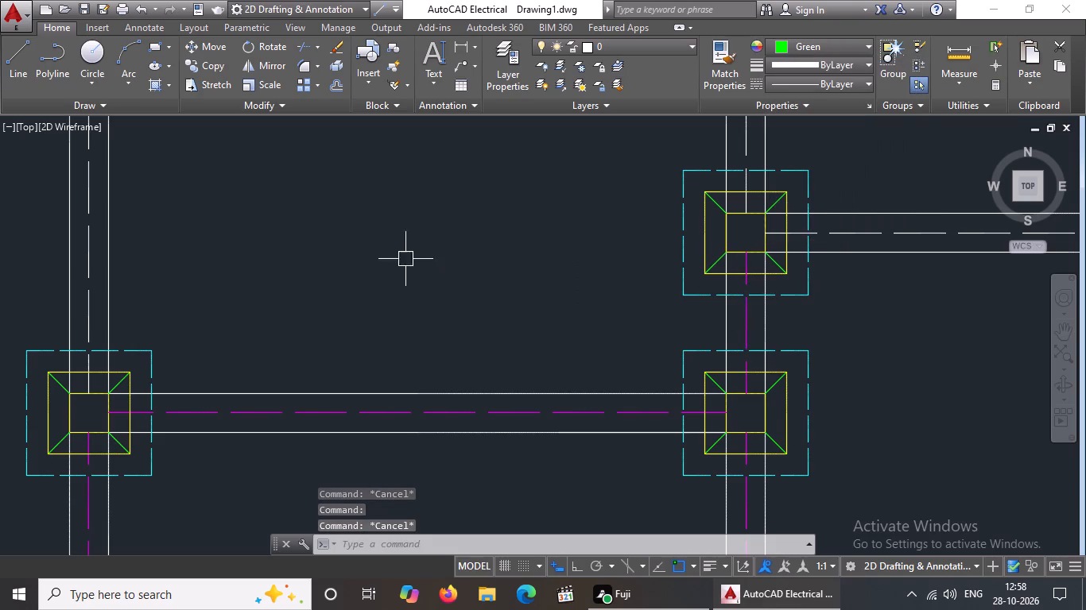
{"action": "left_click", "coordinate": [83, 256]}
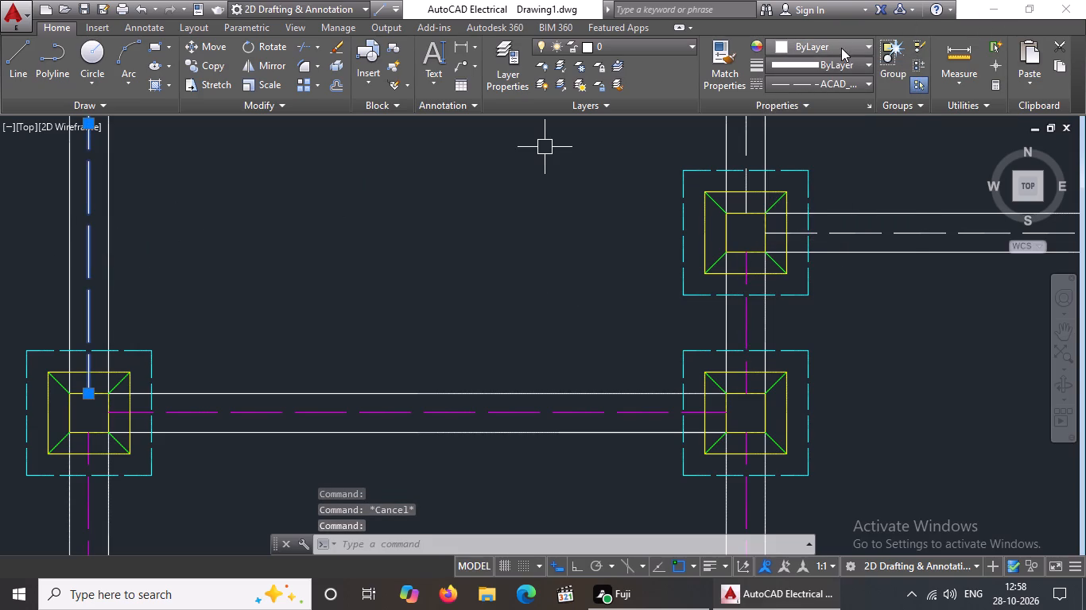
{"action": "left_click", "coordinate": [842, 47]}
{"action": "left_click", "coordinate": [857, 206]}
{"action": "key", "text": "Escape"}
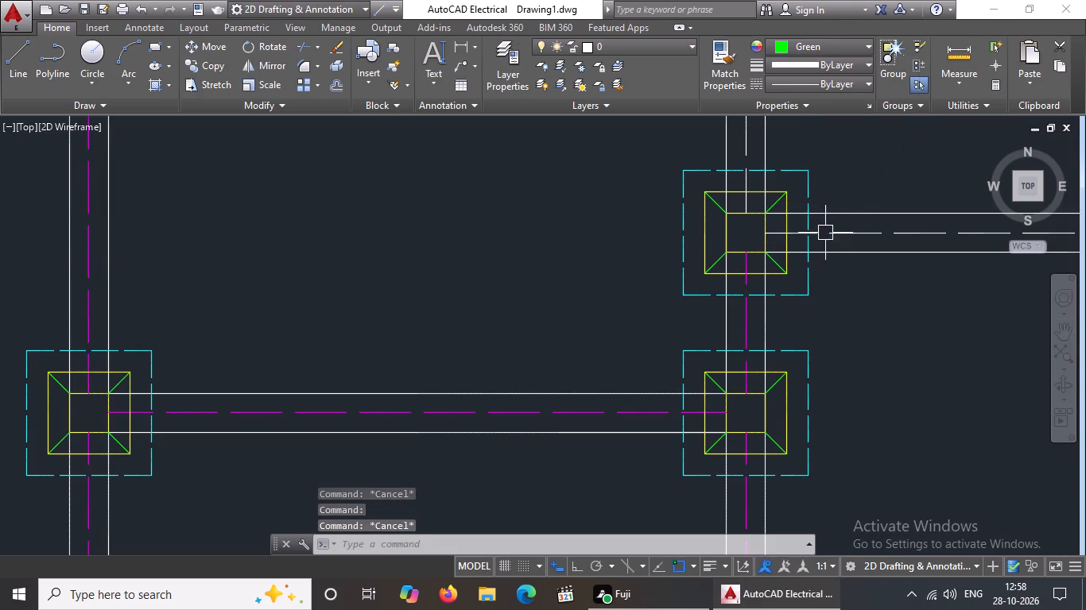
Colour the dashed horizontal centreline joining the middle and right footings just above the third row Magenta.
{"action": "scroll", "coordinate": [820, 234], "scroll_direction": "down", "scroll_amount": 3}
{"action": "scroll", "coordinate": [916, 234], "scroll_direction": "up", "scroll_amount": 2}
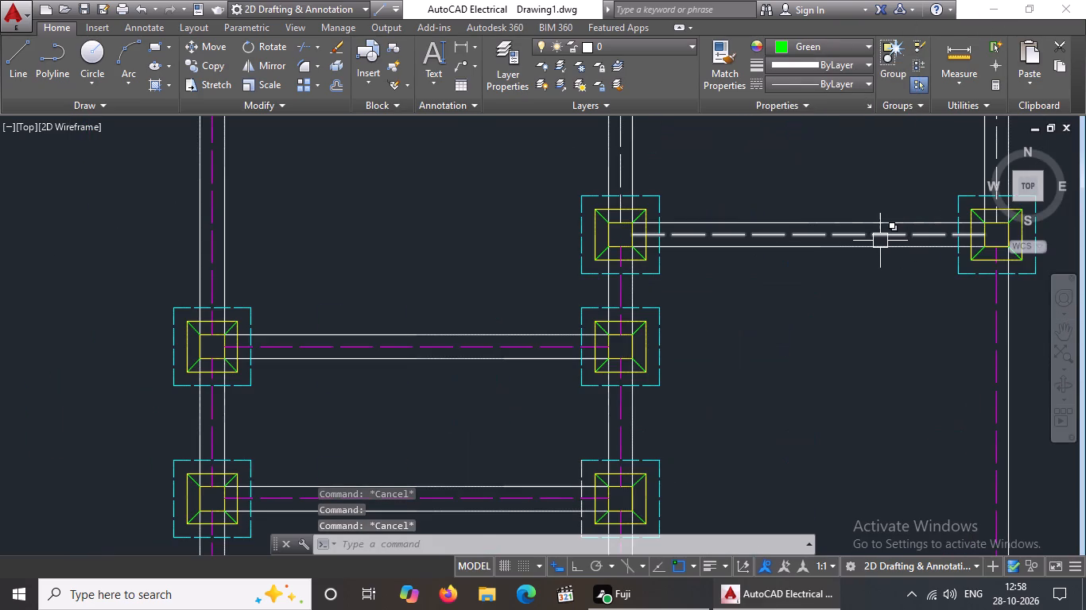
{"action": "left_click", "coordinate": [879, 235]}
{"action": "left_click", "coordinate": [841, 49]}
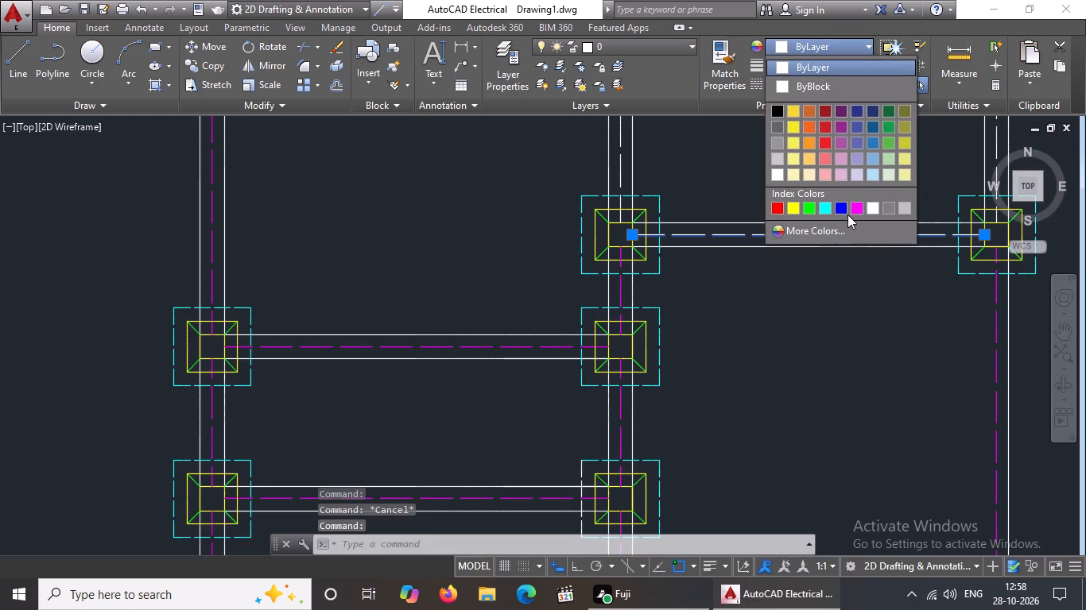
{"action": "left_click", "coordinate": [855, 208]}
{"action": "key", "text": "Escape"}
Colour the dashed vertical centrelines rising from both ends of that middle-to-right beam, in the middle and right columns, Magenta.
{"action": "scroll", "coordinate": [817, 237], "scroll_direction": "down", "scroll_amount": 3}
{"action": "scroll", "coordinate": [783, 186], "scroll_direction": "up", "scroll_amount": 2}
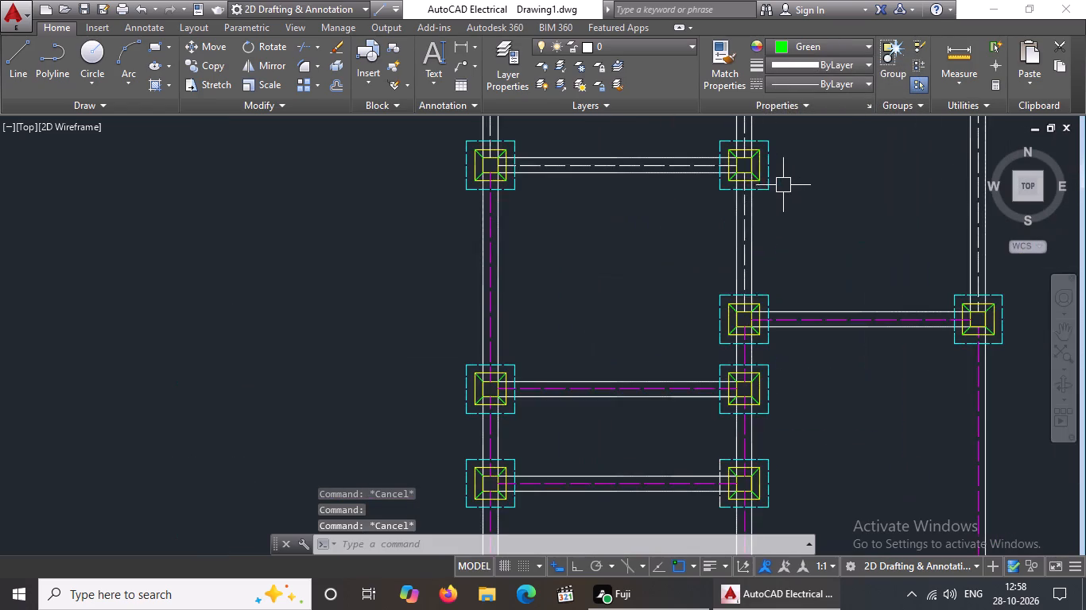
{"action": "scroll", "coordinate": [744, 218], "scroll_direction": "up", "scroll_amount": 3}
{"action": "left_click", "coordinate": [739, 222]}
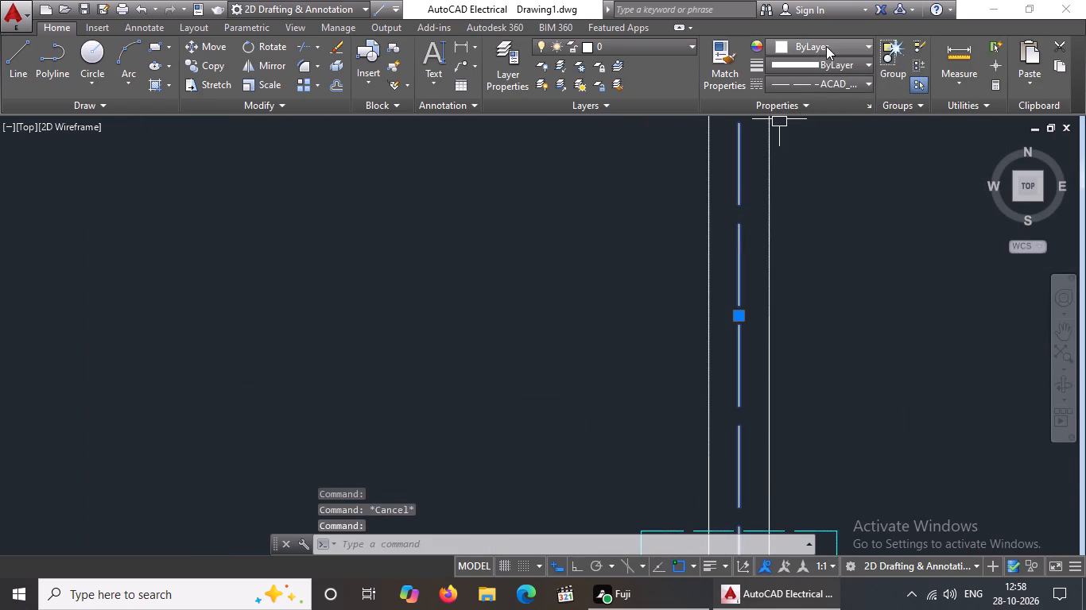
{"action": "left_click", "coordinate": [826, 46]}
{"action": "left_click", "coordinate": [855, 203]}
{"action": "key", "text": "Escape"}
{"action": "scroll", "coordinate": [765, 262], "scroll_direction": "down", "scroll_amount": 4}
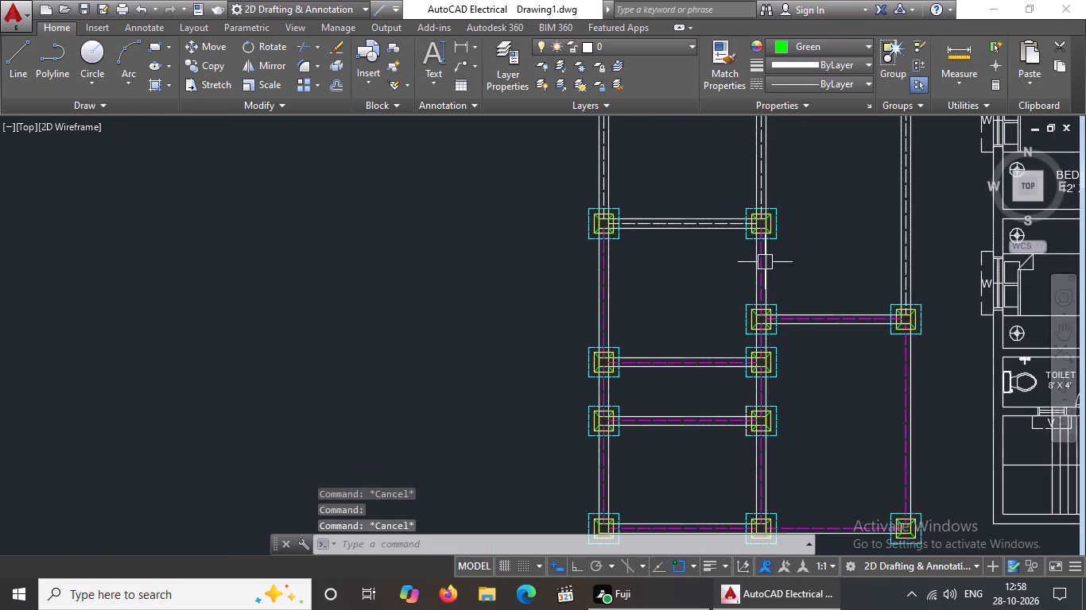
{"action": "scroll", "coordinate": [925, 226], "scroll_direction": "up", "scroll_amount": 3}
{"action": "left_click", "coordinate": [836, 252]}
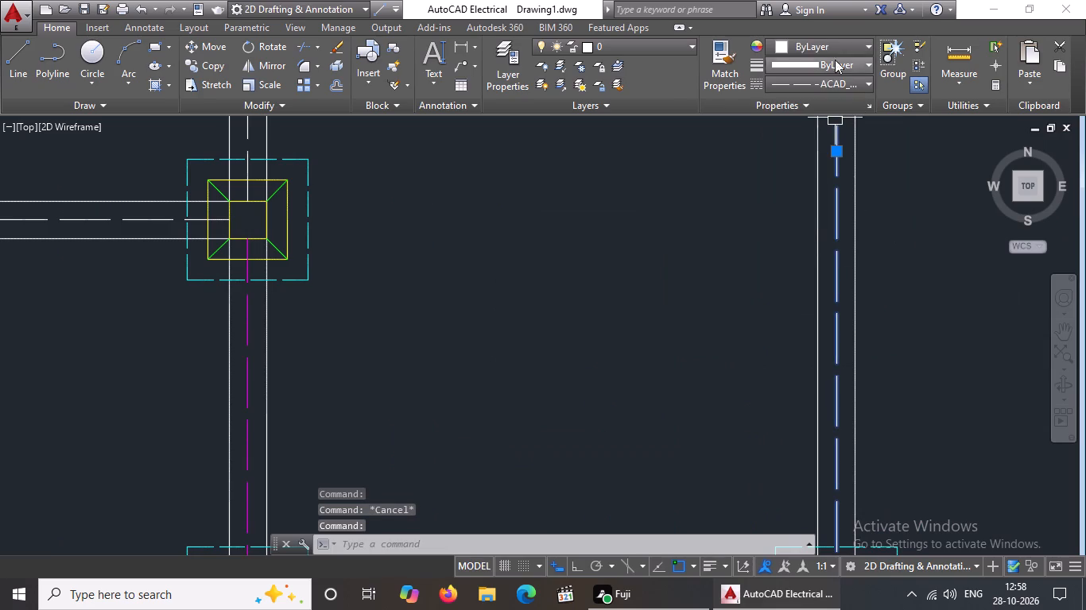
{"action": "left_click", "coordinate": [836, 43]}
{"action": "left_click", "coordinate": [851, 209]}
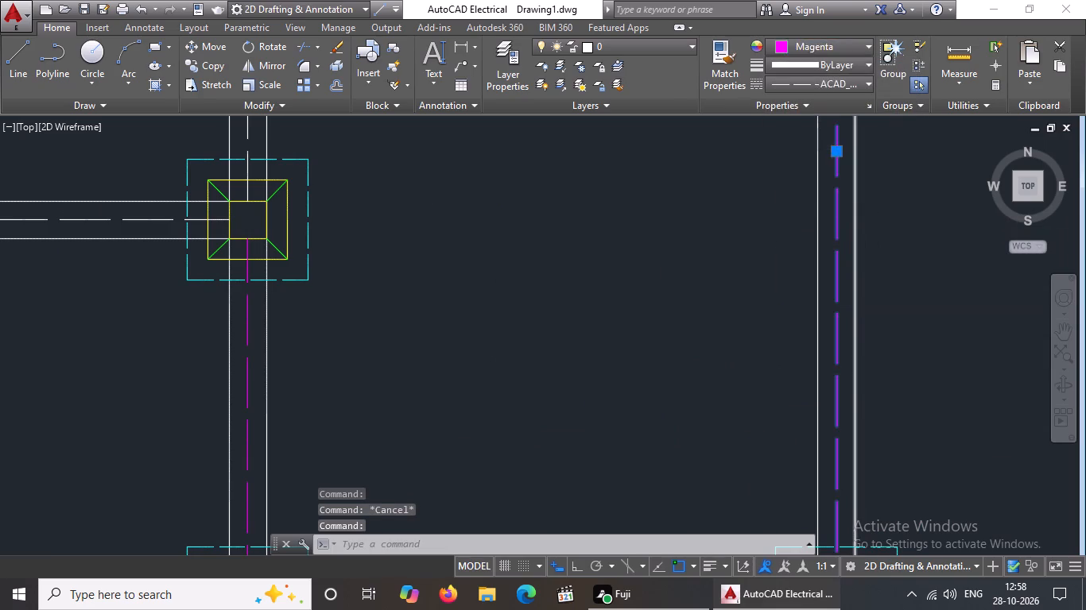
{"action": "key", "text": "Escape"}
Colour the dashed horizontal centreline between the left and middle footings of the fifth row from the bottom Magenta.
{"action": "scroll", "coordinate": [826, 226], "scroll_direction": "down", "scroll_amount": 3}
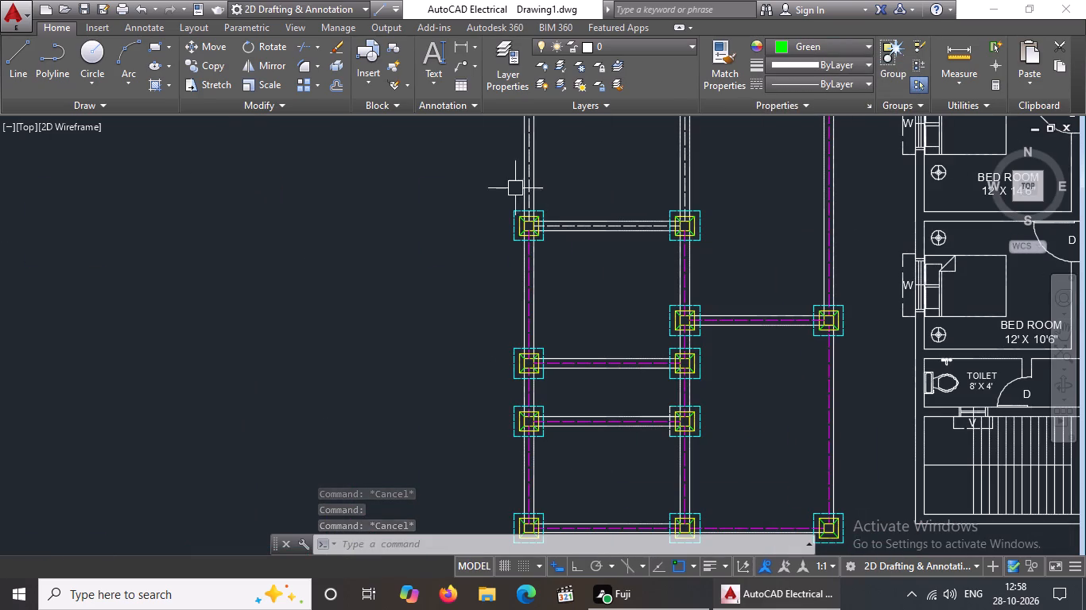
{"action": "scroll", "coordinate": [538, 149], "scroll_direction": "up", "scroll_amount": 2}
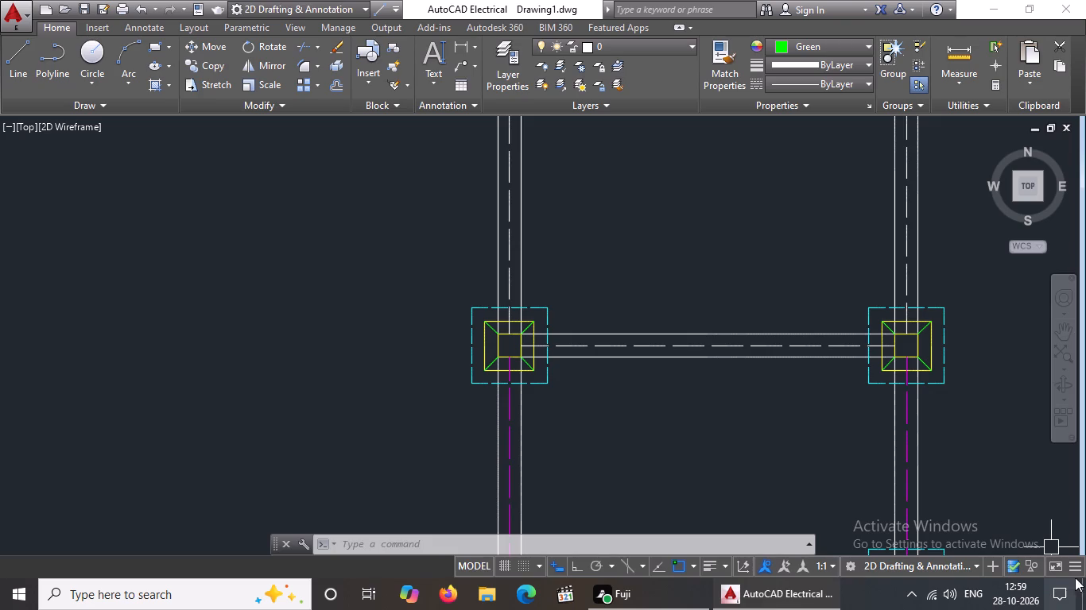
{"action": "left_click", "coordinate": [763, 349]}
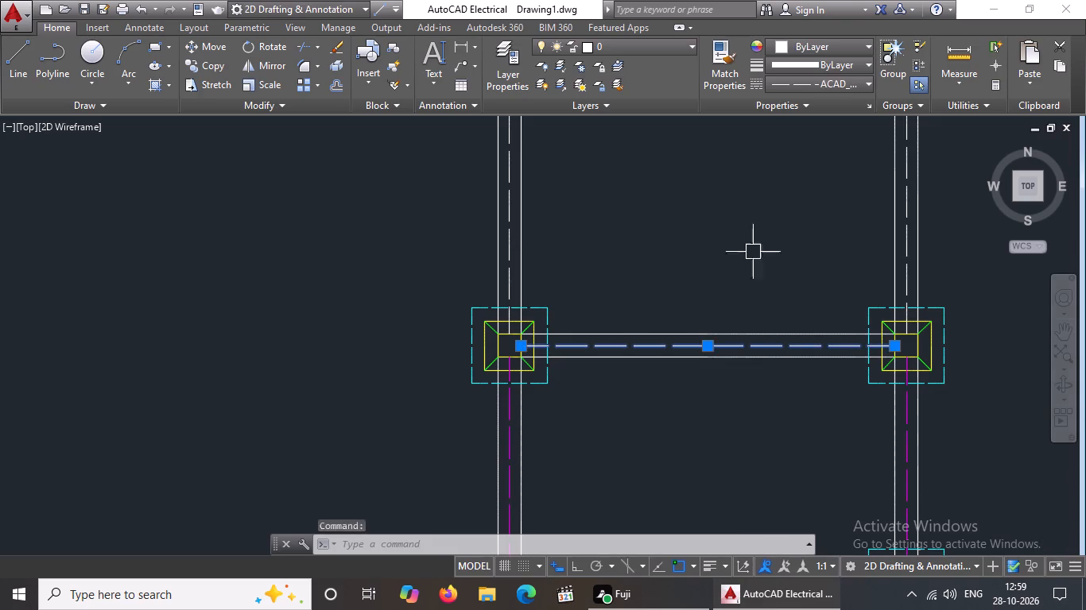
{"action": "left_click", "coordinate": [836, 42]}
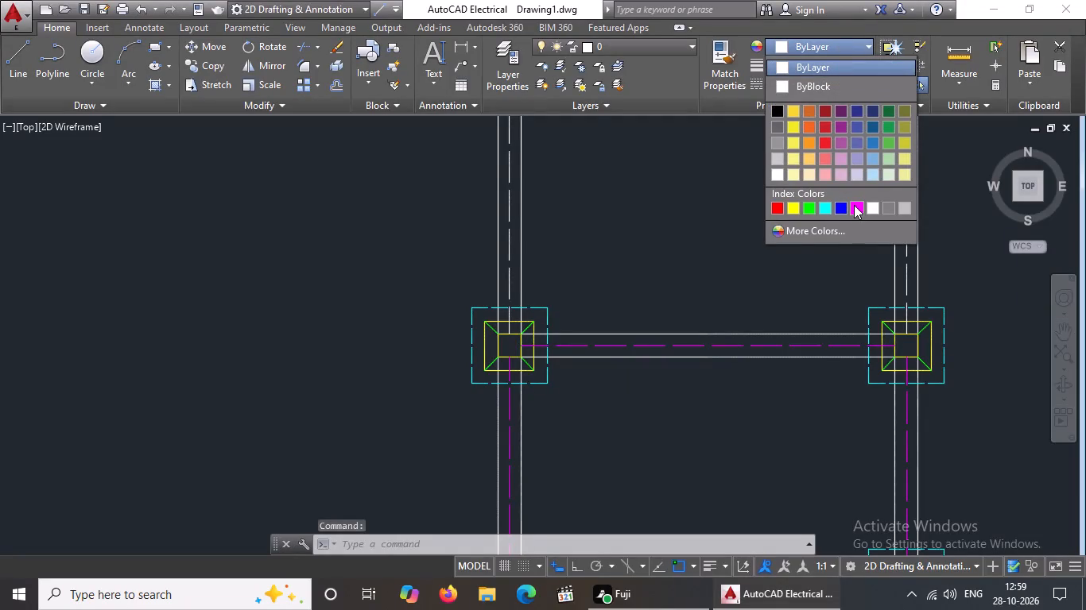
{"action": "left_click", "coordinate": [854, 205]}
{"action": "scroll", "coordinate": [764, 305], "scroll_direction": "down", "scroll_amount": 4}
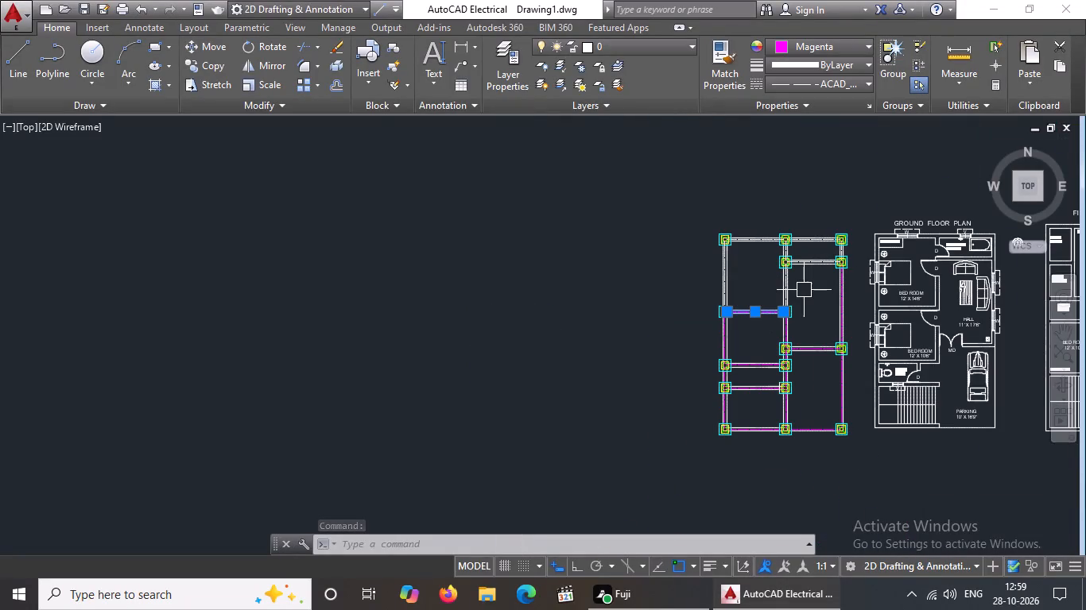
{"action": "key", "text": "Escape"}
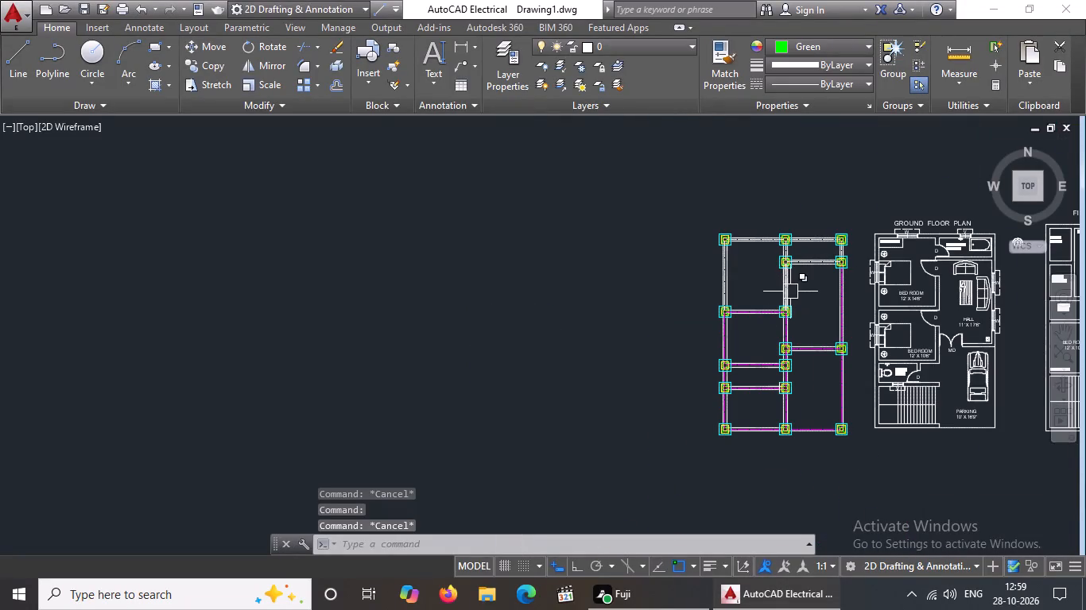
Colour the dashed vertical centrelines rising from the fifth row's middle-column and left-column footings Magenta.
{"action": "scroll", "coordinate": [806, 292], "scroll_direction": "up", "scroll_amount": 3}
{"action": "left_click", "coordinate": [717, 299]}
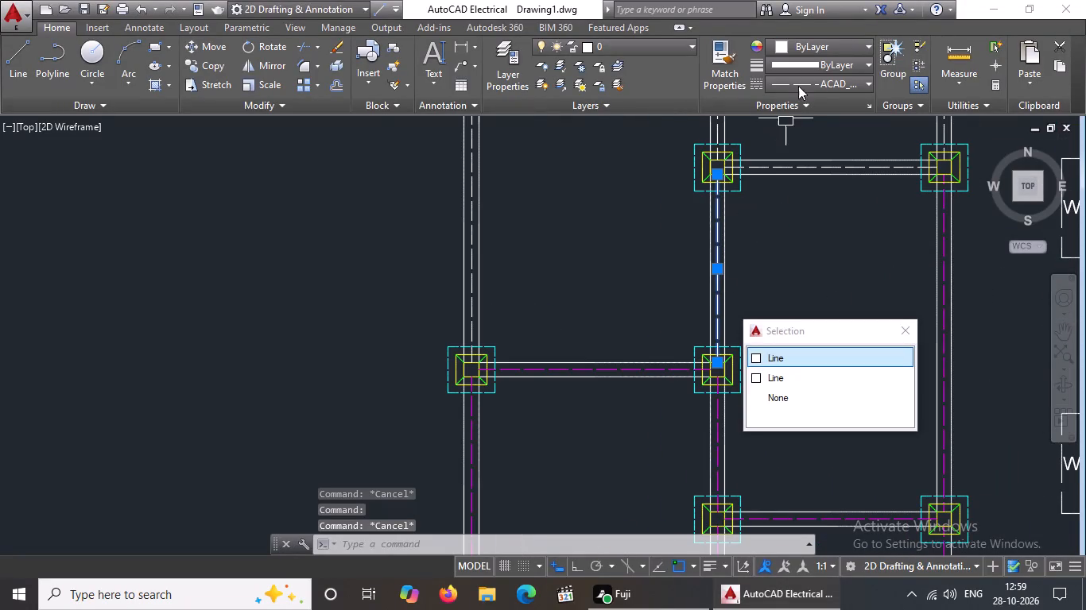
{"action": "left_click", "coordinate": [815, 47]}
{"action": "left_click", "coordinate": [859, 204]}
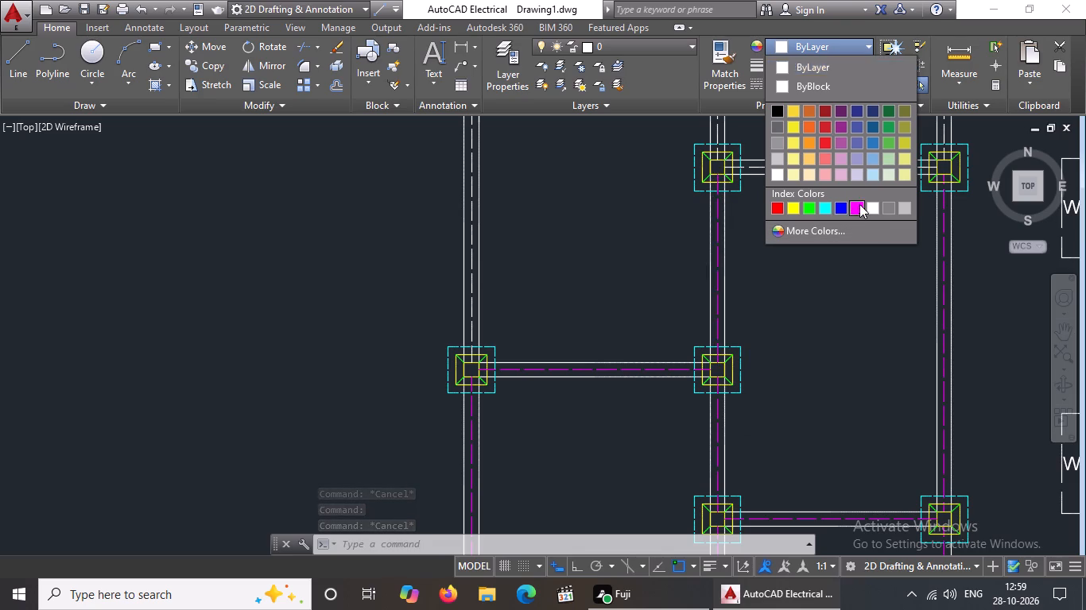
{"action": "key", "text": "Escape"}
{"action": "left_click", "coordinate": [468, 247]}
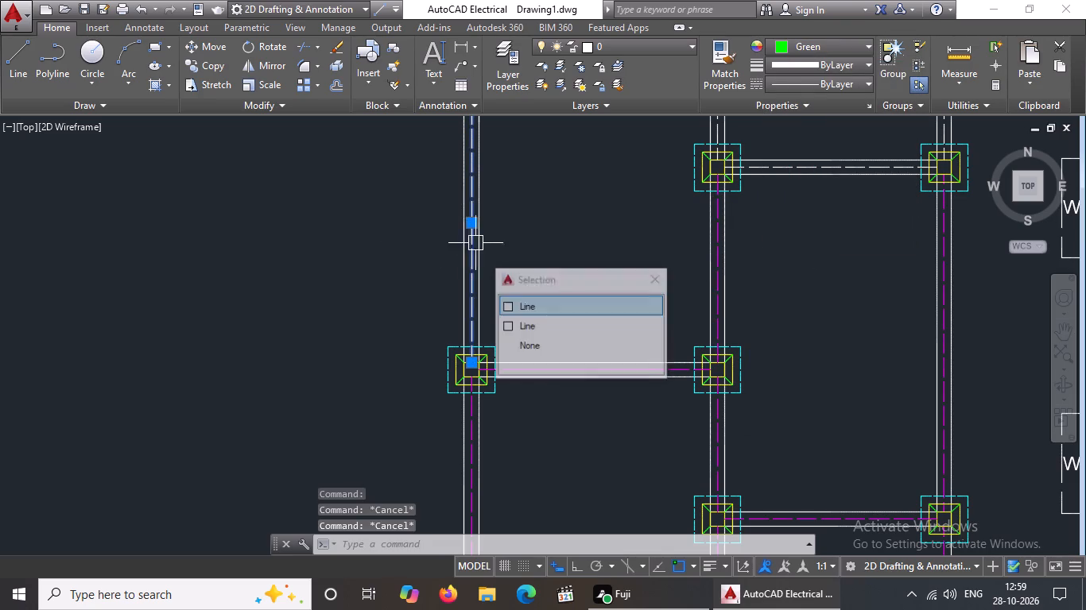
{"action": "left_click", "coordinate": [806, 47]}
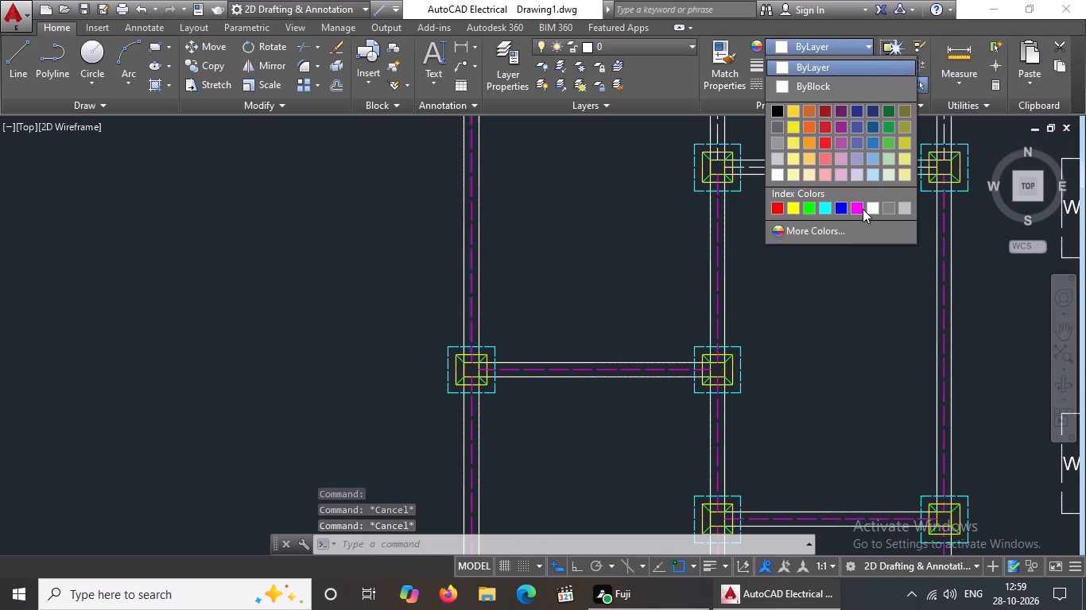
{"action": "left_click", "coordinate": [860, 204]}
{"action": "key", "text": "Escape"}
Colour the short dashed vertical centreline between the two uppermost middle-column footings Magenta.
{"action": "scroll", "coordinate": [583, 384], "scroll_direction": "down", "scroll_amount": 2}
{"action": "scroll", "coordinate": [633, 264], "scroll_direction": "up", "scroll_amount": 4}
{"action": "left_click", "coordinate": [641, 326]}
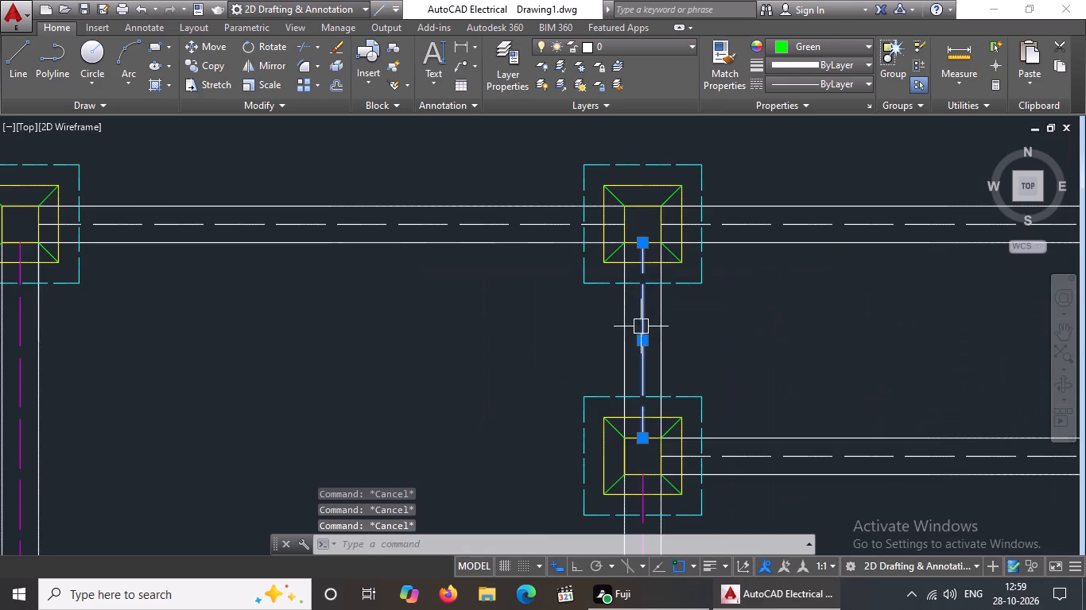
{"action": "left_click", "coordinate": [826, 45]}
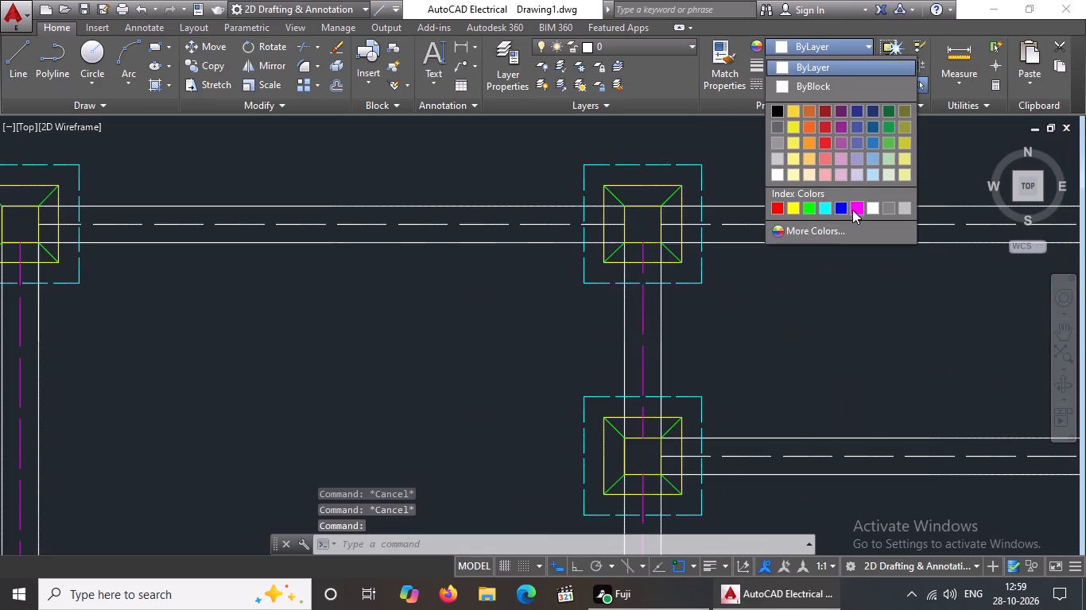
{"action": "left_click", "coordinate": [855, 206]}
Colour the dashed centrelines of the second-from-top row's middle-to-right beam and the short vertical beam rising from its right-hand footing Magenta.
{"action": "left_click", "coordinate": [813, 451]}
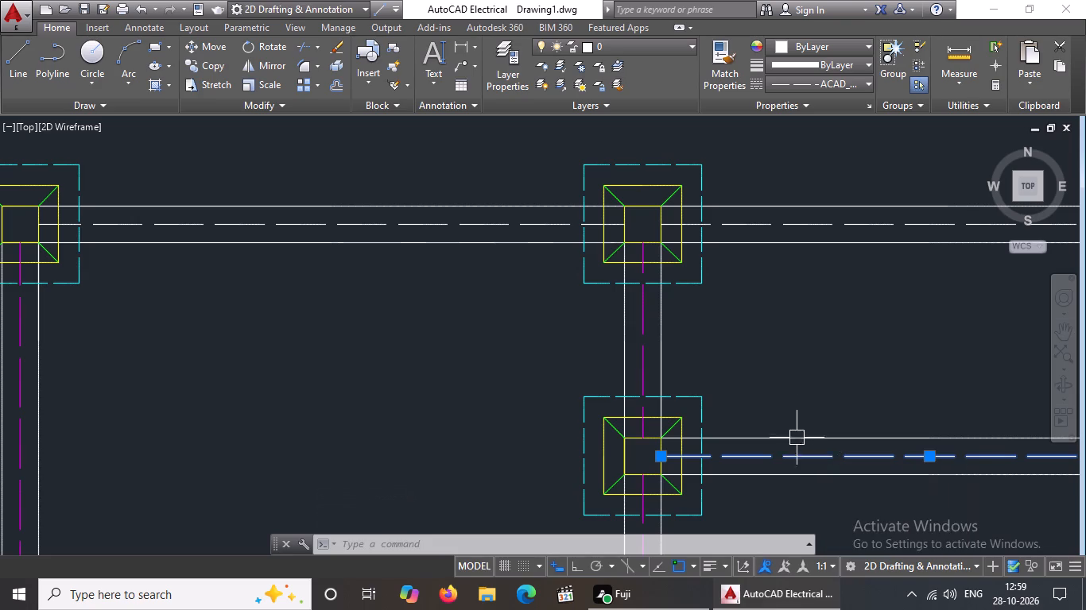
{"action": "scroll", "coordinate": [741, 343], "scroll_direction": "down", "scroll_amount": 3}
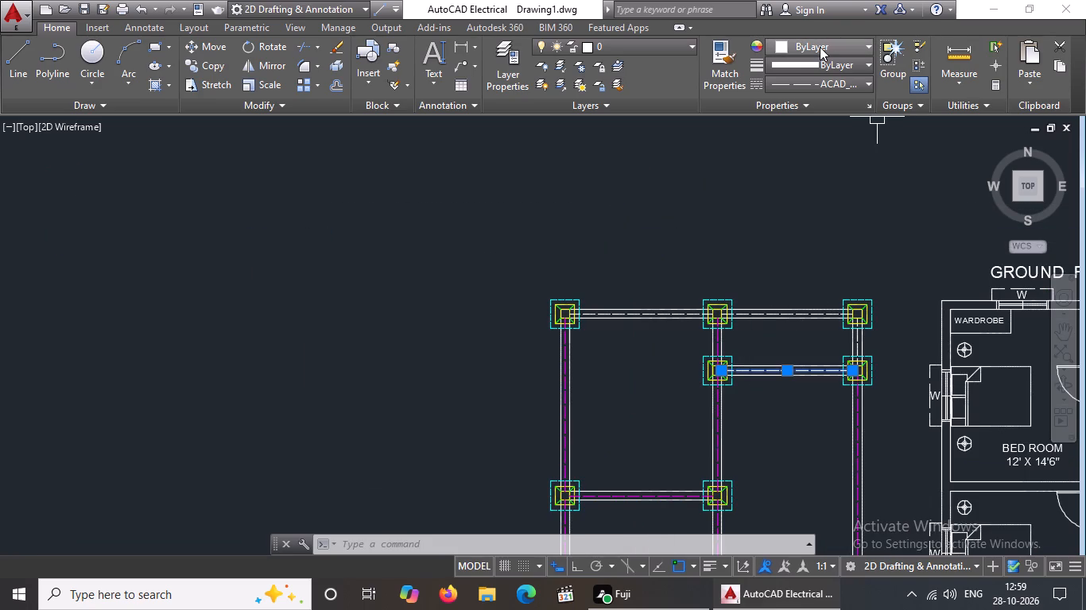
{"action": "left_click", "coordinate": [820, 48]}
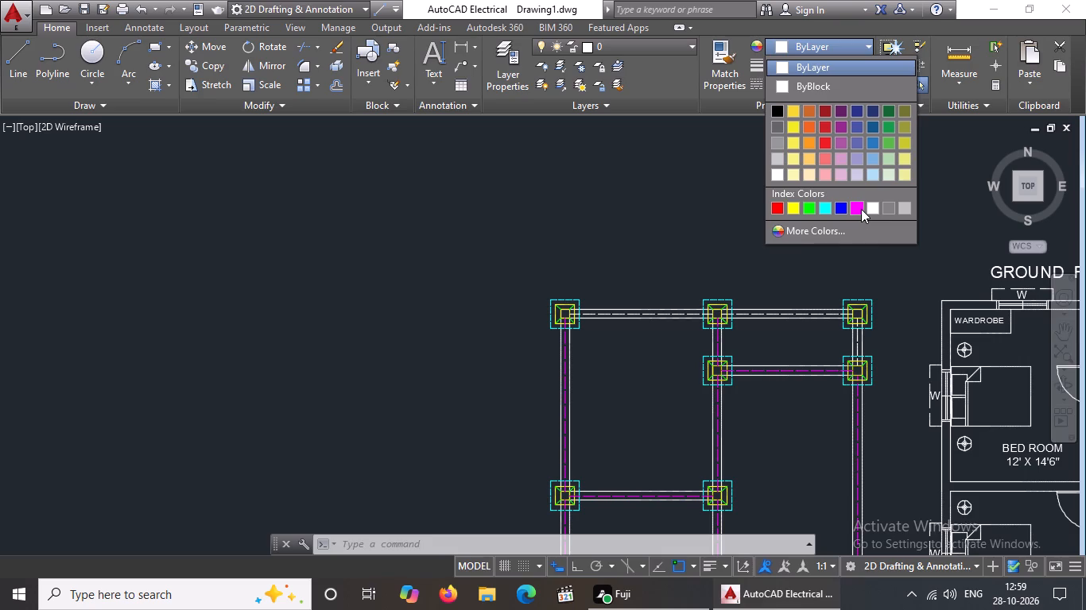
{"action": "left_click", "coordinate": [861, 208]}
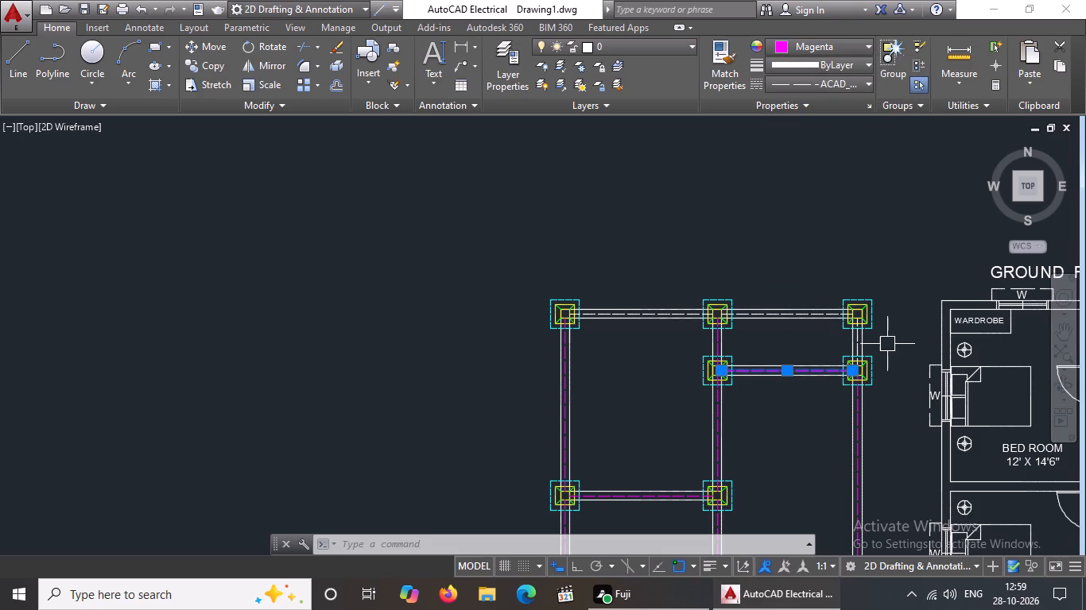
{"action": "scroll", "coordinate": [886, 344], "scroll_direction": "up", "scroll_amount": 2}
{"action": "left_click", "coordinate": [813, 340]}
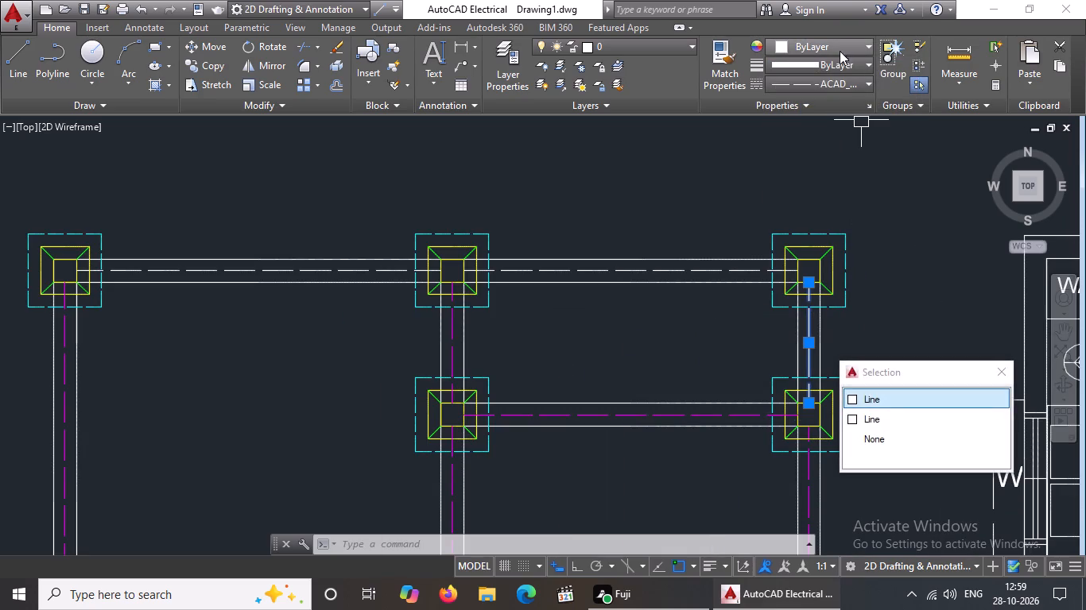
{"action": "left_click", "coordinate": [839, 48]}
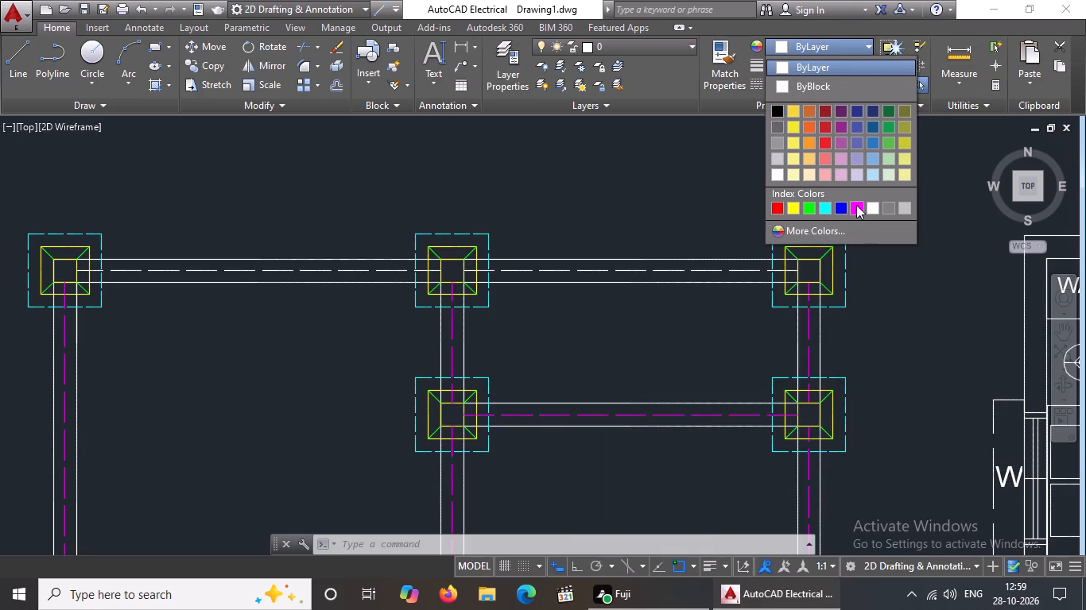
{"action": "left_click", "coordinate": [856, 205]}
Colour both dashed horizontal centrelines along the top row of footings, left-to-middle and middle-to-right, Magenta.
{"action": "left_click", "coordinate": [285, 270]}
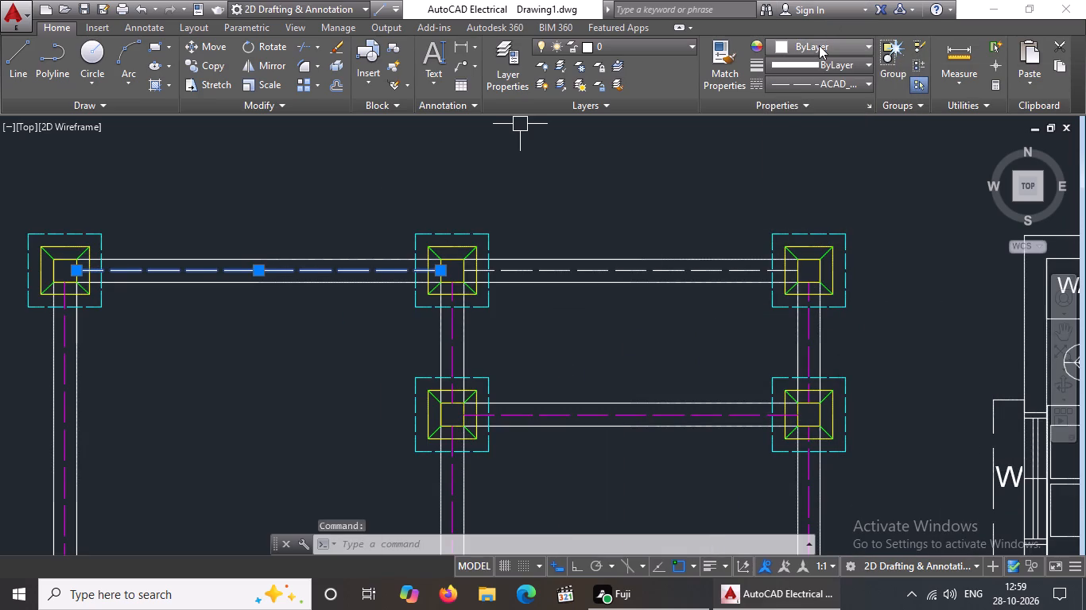
{"action": "left_click", "coordinate": [819, 45]}
{"action": "left_click", "coordinate": [855, 208]}
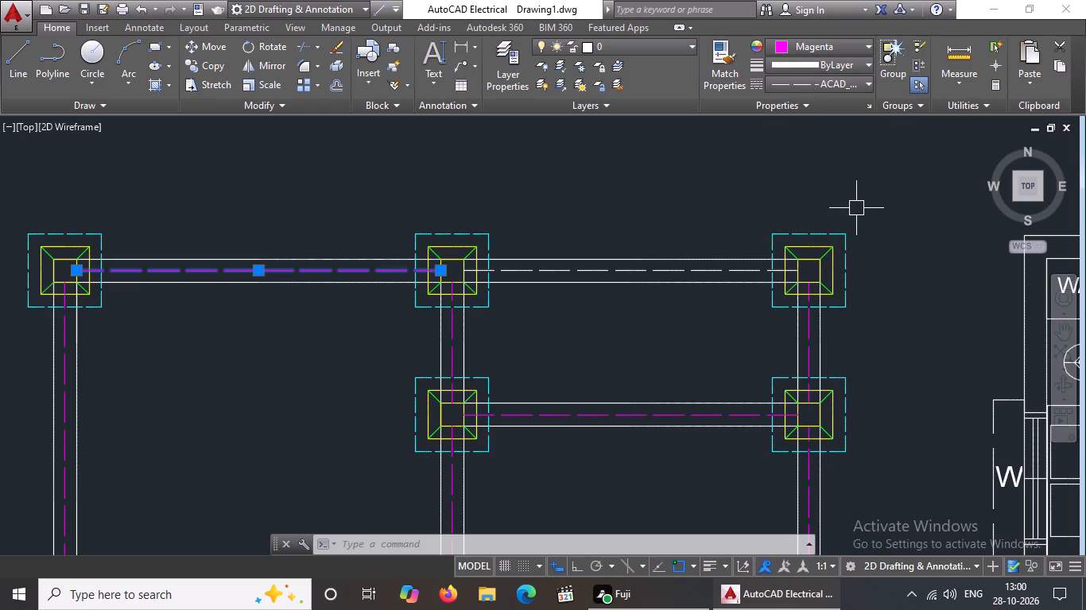
{"action": "left_click", "coordinate": [681, 272]}
{"action": "left_click", "coordinate": [798, 41]}
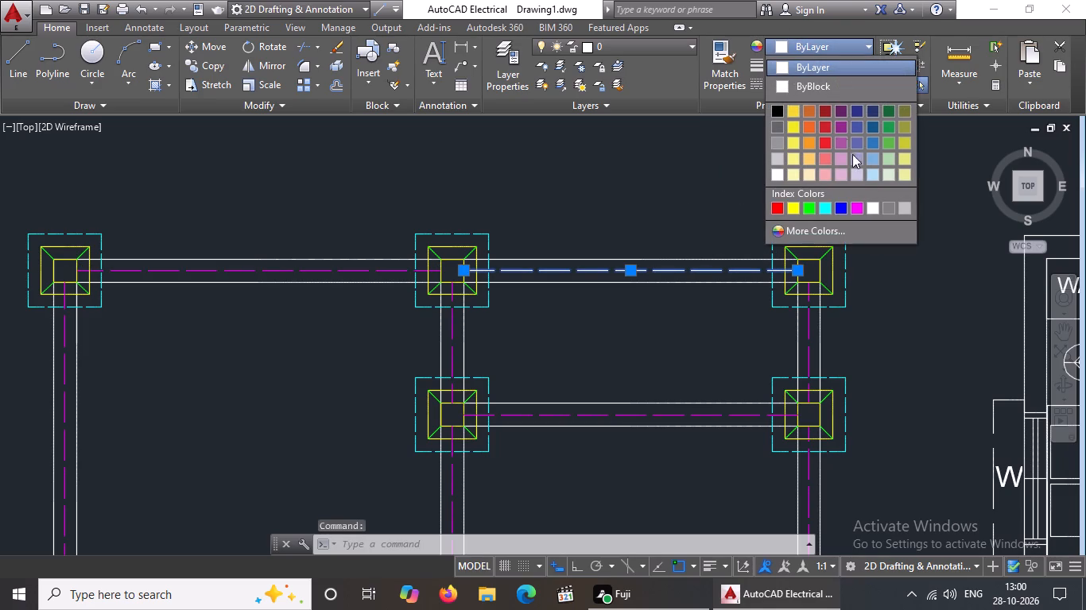
{"action": "left_click", "coordinate": [856, 203]}
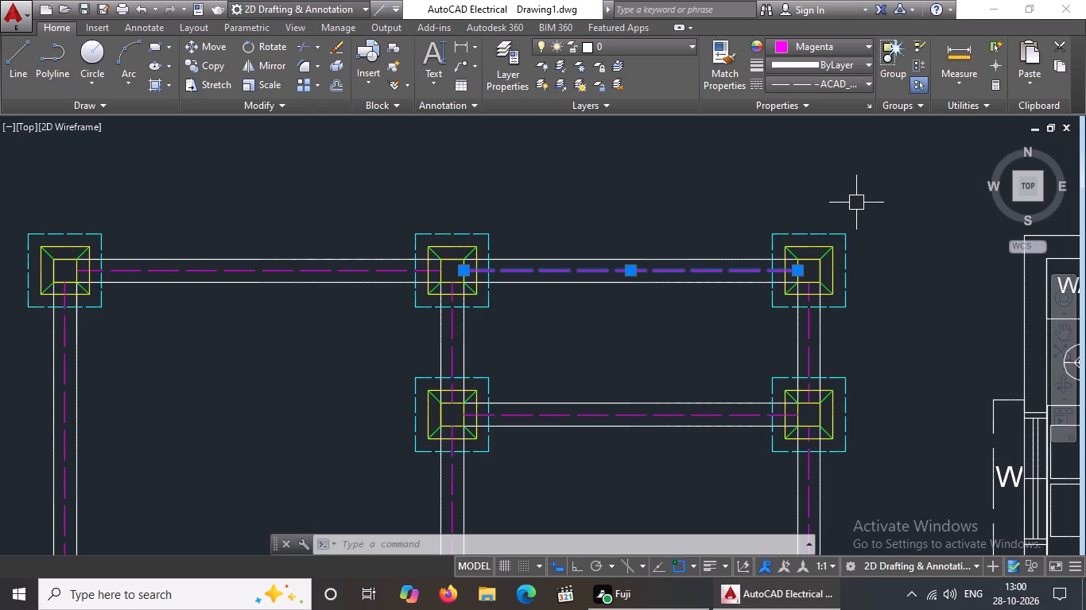
{"action": "key", "text": "Escape"}
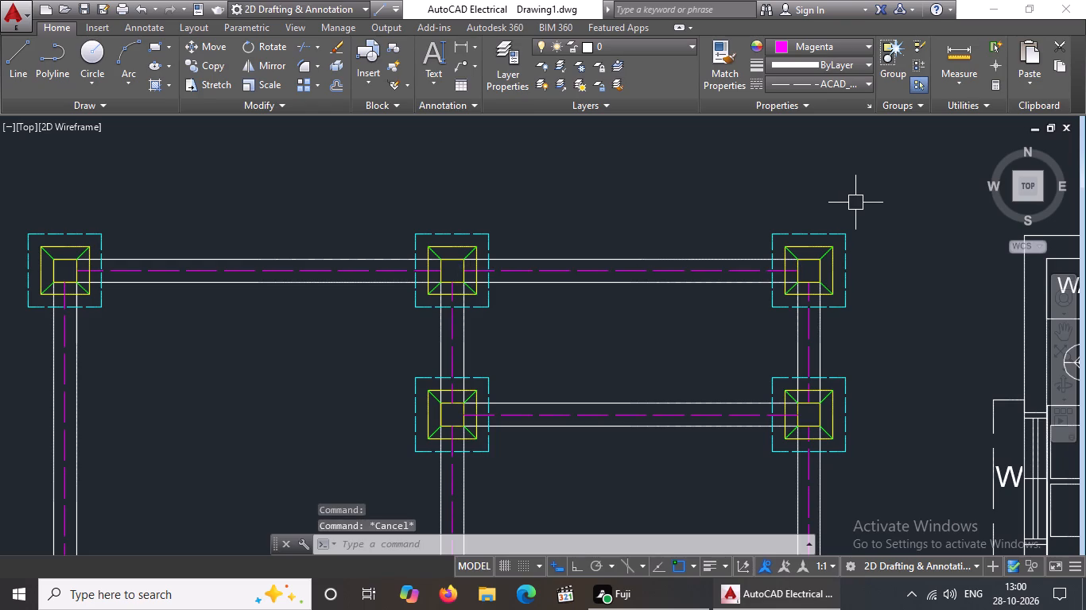
Save the drawing in Documents under the file name 32 32.dwg.
{"action": "scroll", "coordinate": [853, 195], "scroll_direction": "down", "scroll_amount": 3}
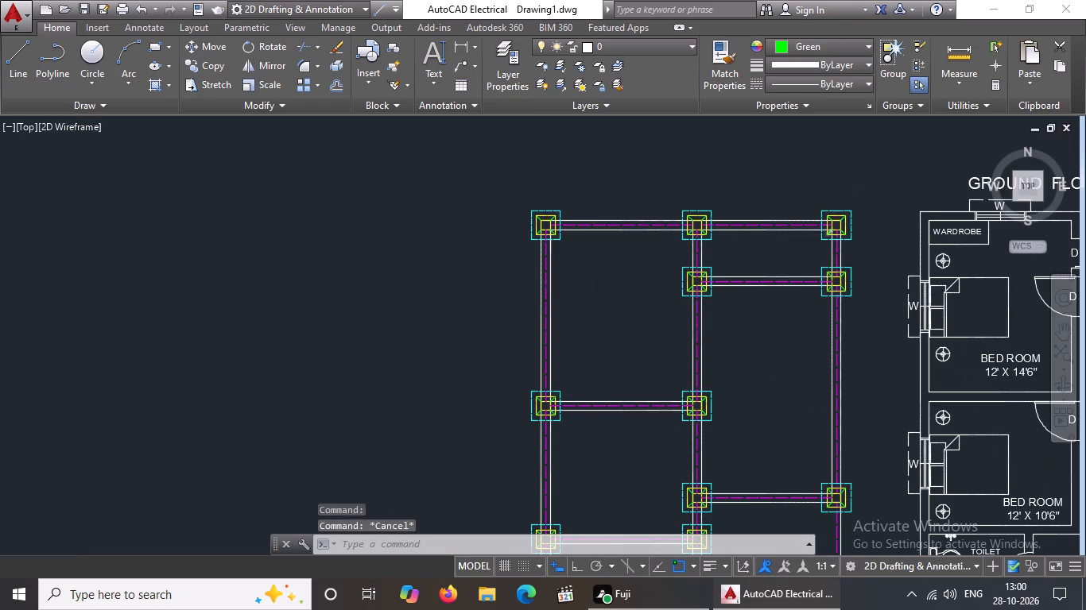
{"action": "scroll", "coordinate": [830, 232], "scroll_direction": "down", "scroll_amount": 1}
{"action": "scroll", "coordinate": [758, 183], "scroll_direction": "up", "scroll_amount": 3}
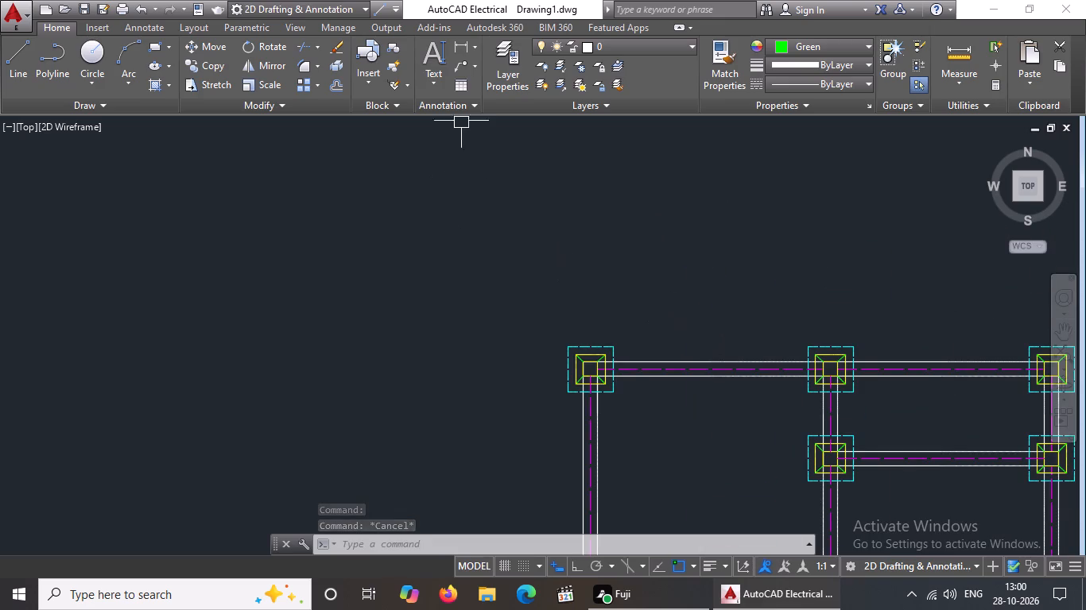
{"action": "scroll", "coordinate": [272, 135], "scroll_direction": "down", "scroll_amount": 4}
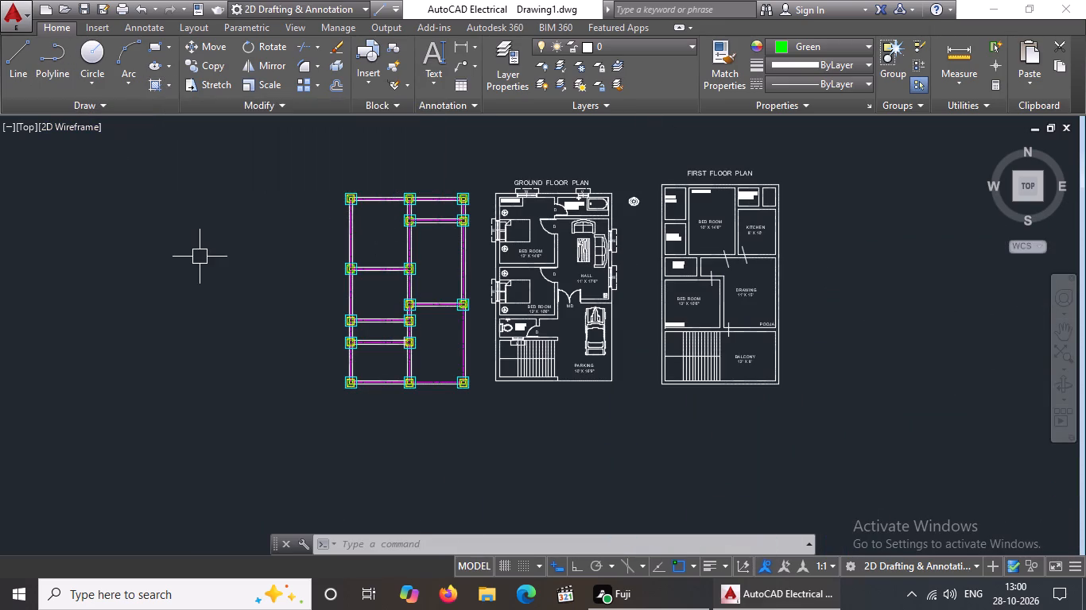
{"action": "scroll", "coordinate": [228, 263], "scroll_direction": "up", "scroll_amount": 1}
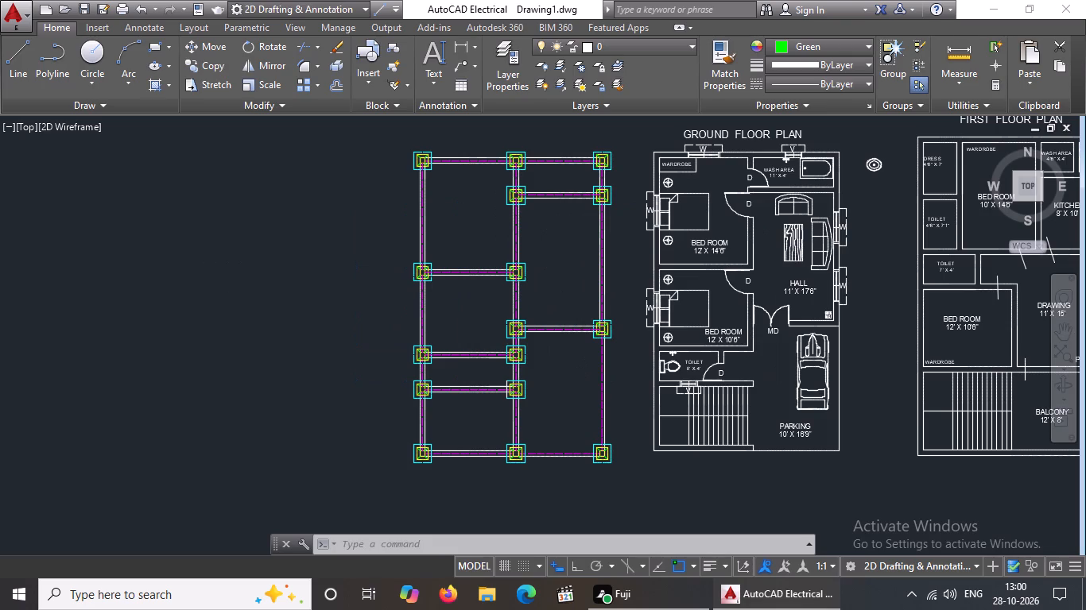
{"action": "key", "text": "ctrl+s"}
{"action": "left_click", "coordinate": [487, 442]}
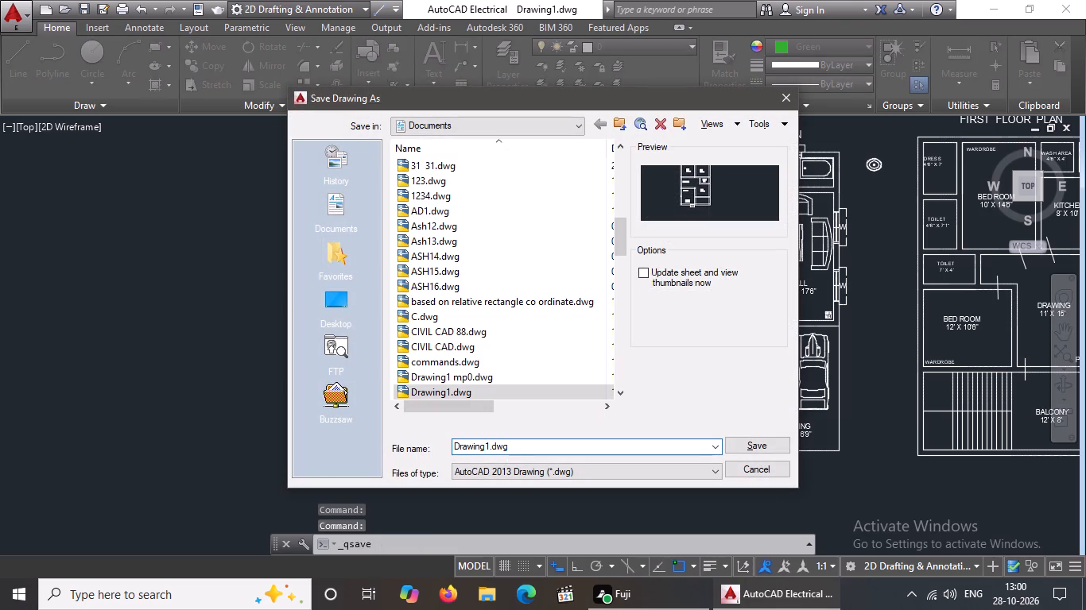
{"action": "key", "text": "BackSpace"}
{"action": "key", "text": "BackSpace"}
{"action": "key", "text": "BackSpace"}
{"action": "key", "text": "BackSpace"}
{"action": "key", "text": "BackSpace"}
{"action": "key", "text": "BackSpace"}
{"action": "key", "text": "BackSpace"}
{"action": "key", "text": "BackSpace"}
{"action": "key", "text": "BackSpace"}
{"action": "key", "text": "BackSpace"}
{"action": "key", "text": "BackSpace"}
{"action": "key", "text": "BackSpace"}
{"action": "key", "text": "BackSpace"}
{"action": "key", "text": "BackSpace"}
{"action": "key", "text": "BackSpace"}
{"action": "key", "text": "BackSpace"}
{"action": "key", "text": "BackSpace"}
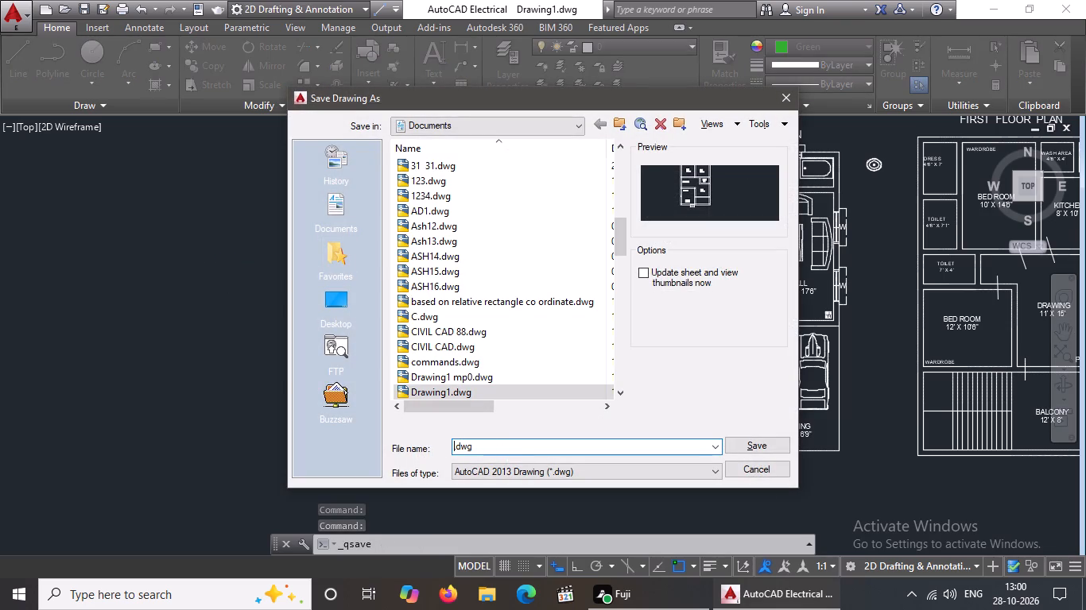
{"action": "type", "text": "32 32"}
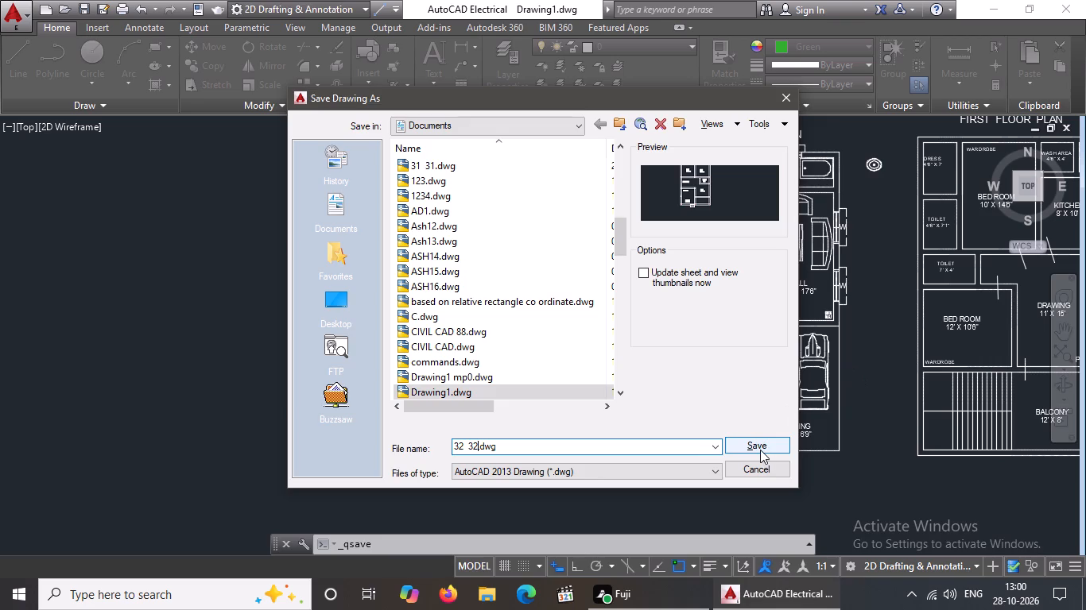
{"action": "left_click", "coordinate": [760, 447]}
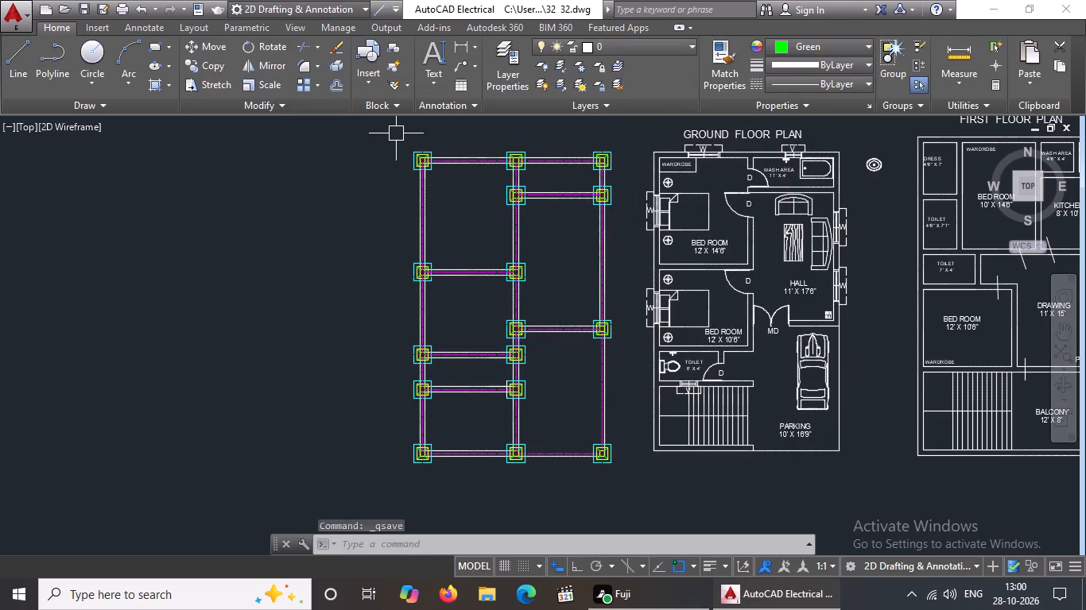
Start an ANSI31 hatch with colour ByBlock and fill the inner column square of the footing plan's bottom-left footing.
{"action": "left_click", "coordinate": [167, 87]}
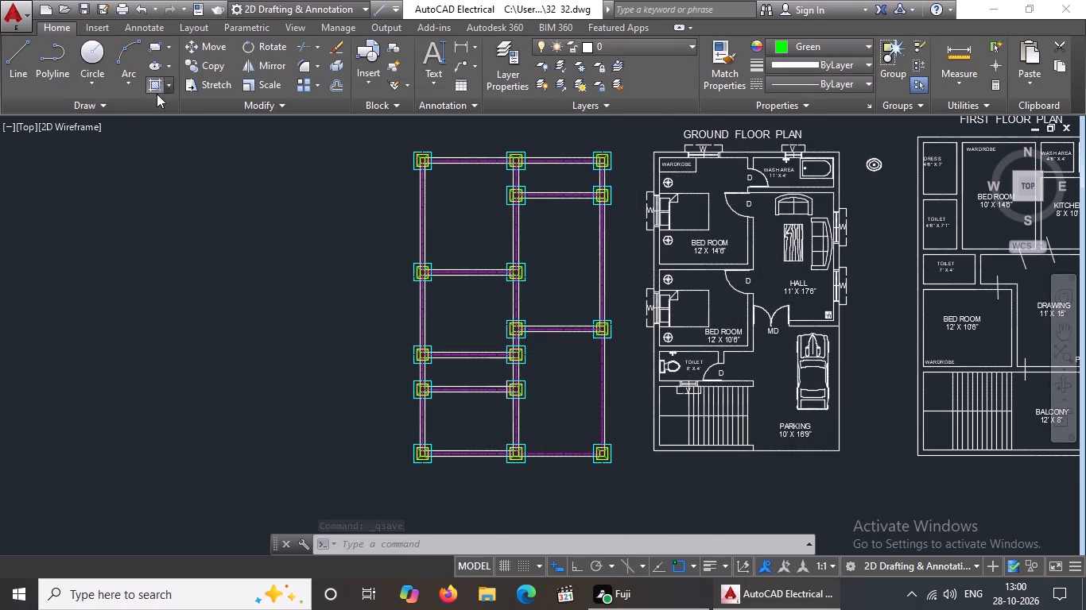
{"action": "left_click", "coordinate": [157, 106]}
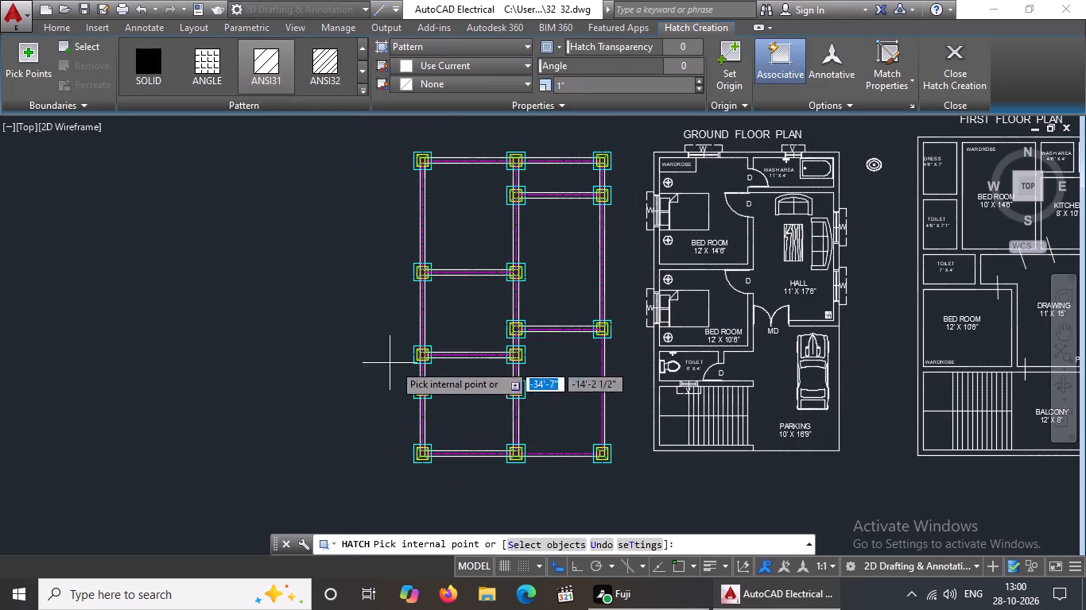
{"action": "scroll", "coordinate": [433, 477], "scroll_direction": "up", "scroll_amount": 3}
{"action": "scroll", "coordinate": [420, 404], "scroll_direction": "up", "scroll_amount": 2}
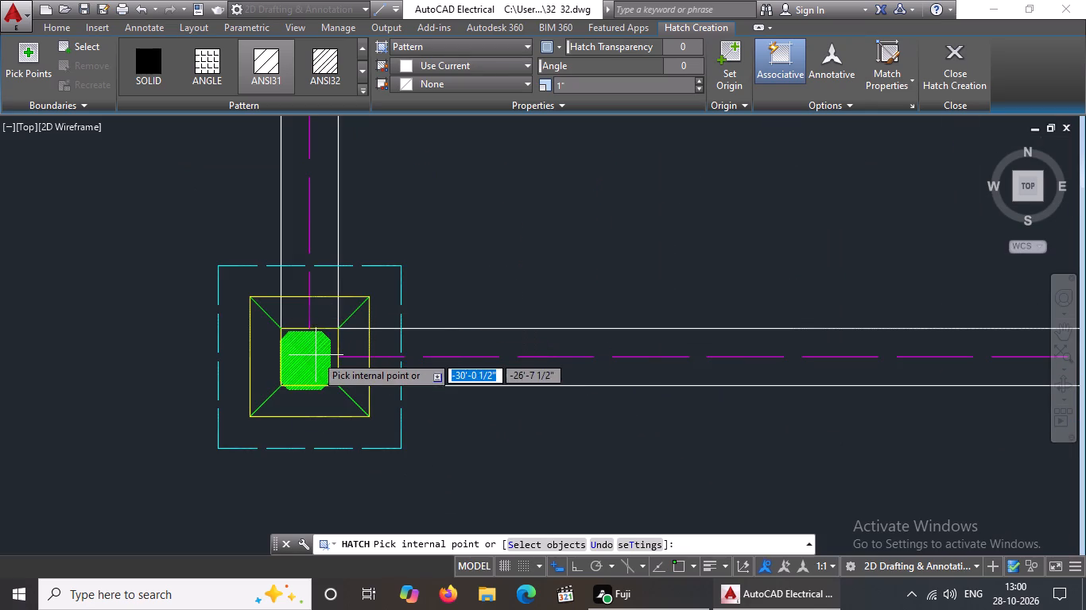
{"action": "left_click", "coordinate": [473, 66]}
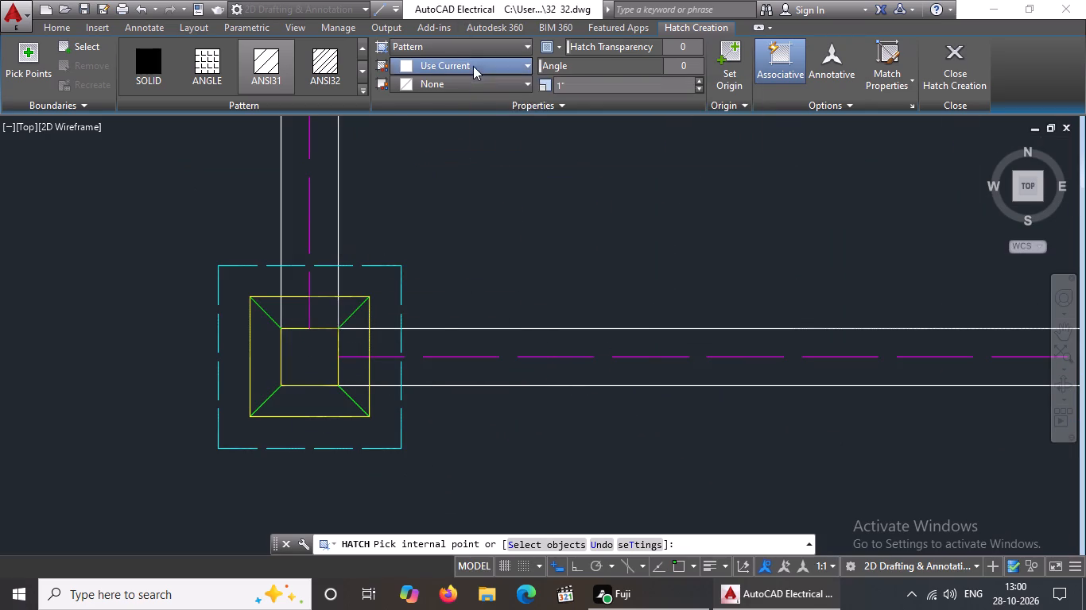
{"action": "left_click", "coordinate": [428, 104]}
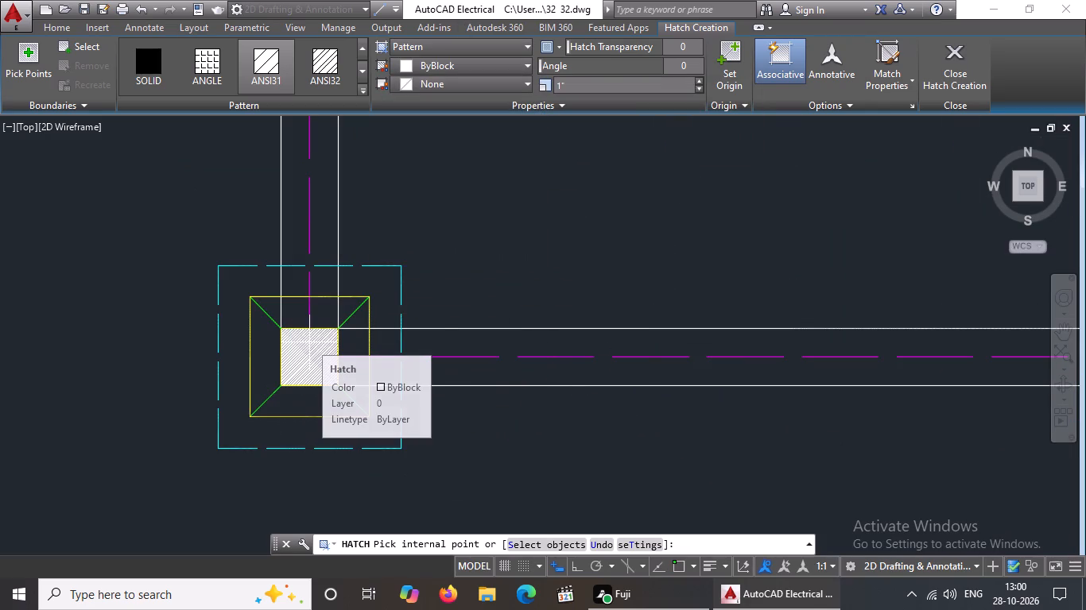
{"action": "left_click", "coordinate": [309, 342]}
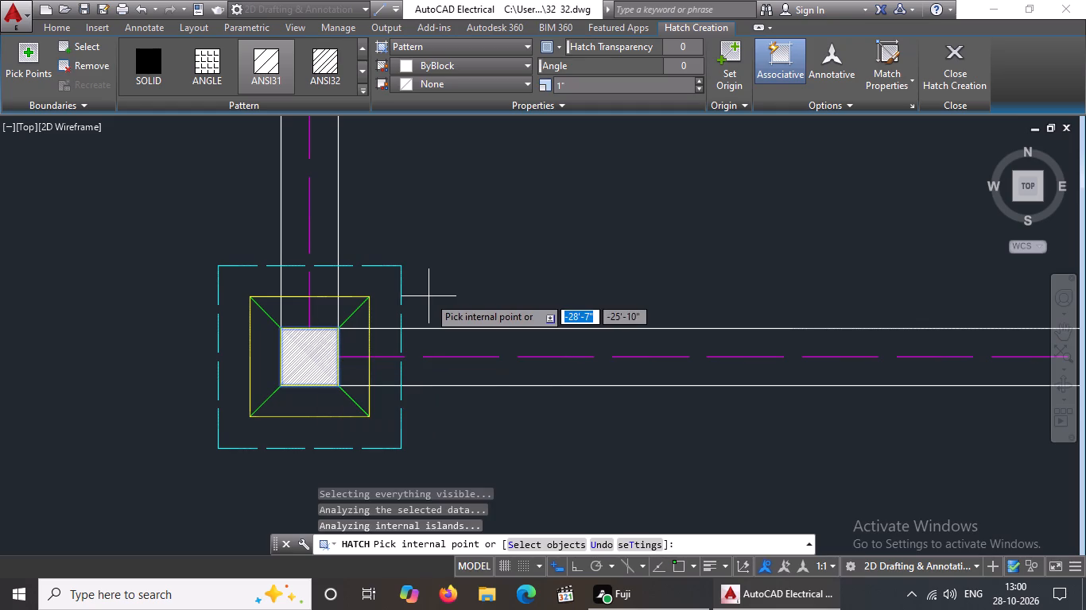
Hatch the inner column squares of the bottom row's middle and right footings with the same ANSI31 pattern.
{"action": "scroll", "coordinate": [335, 307], "scroll_direction": "down", "scroll_amount": 3}
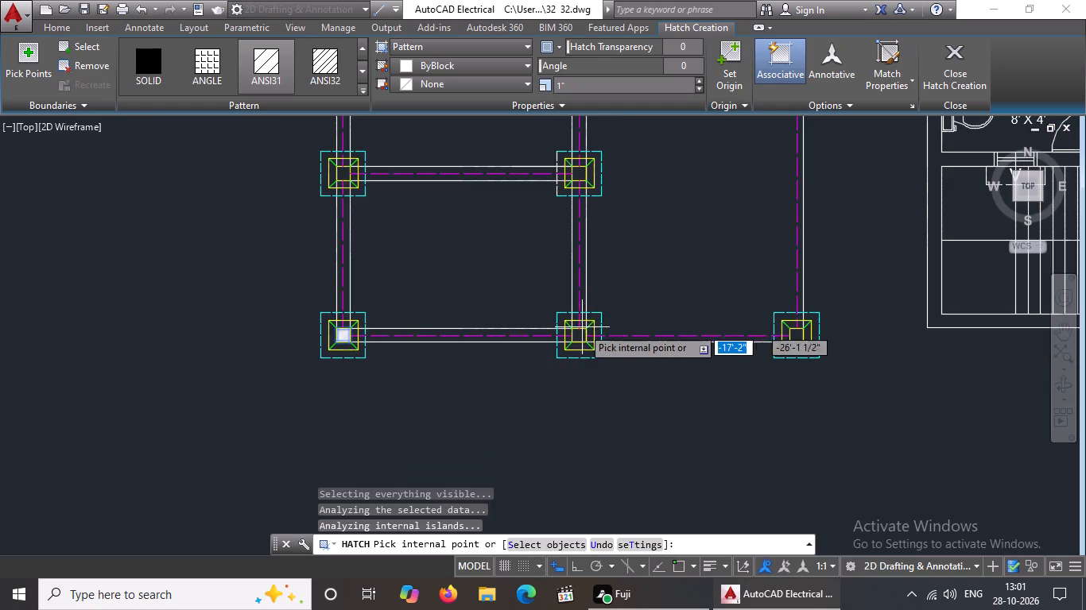
{"action": "scroll", "coordinate": [582, 327], "scroll_direction": "up", "scroll_amount": 3}
{"action": "left_click", "coordinate": [562, 352]}
{"action": "scroll", "coordinate": [550, 370], "scroll_direction": "down", "scroll_amount": 3}
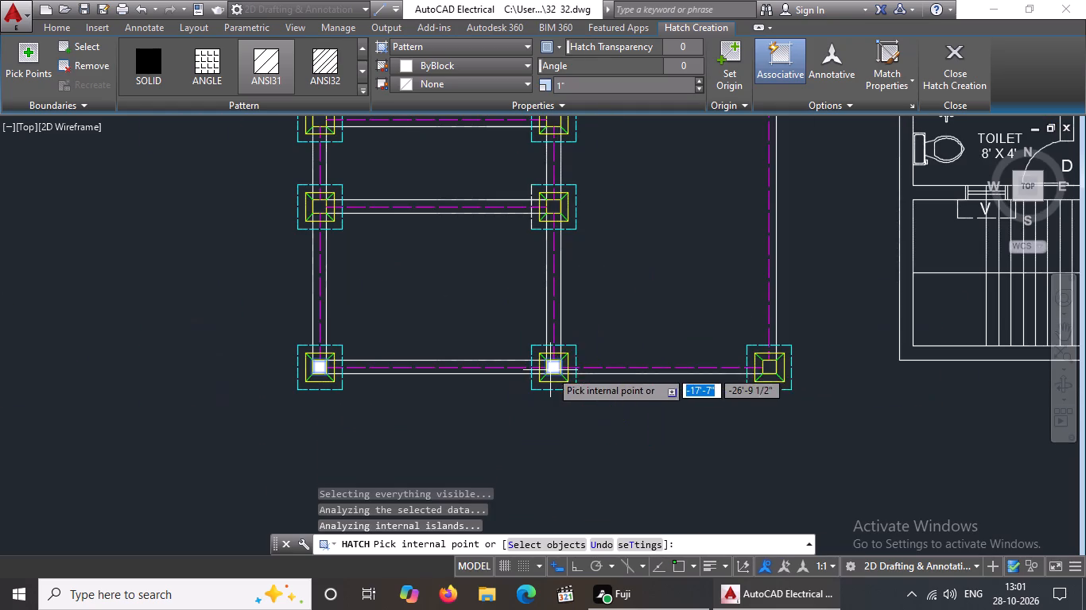
{"action": "scroll", "coordinate": [739, 352], "scroll_direction": "up", "scroll_amount": 1}
{"action": "scroll", "coordinate": [805, 388], "scroll_direction": "up", "scroll_amount": 3}
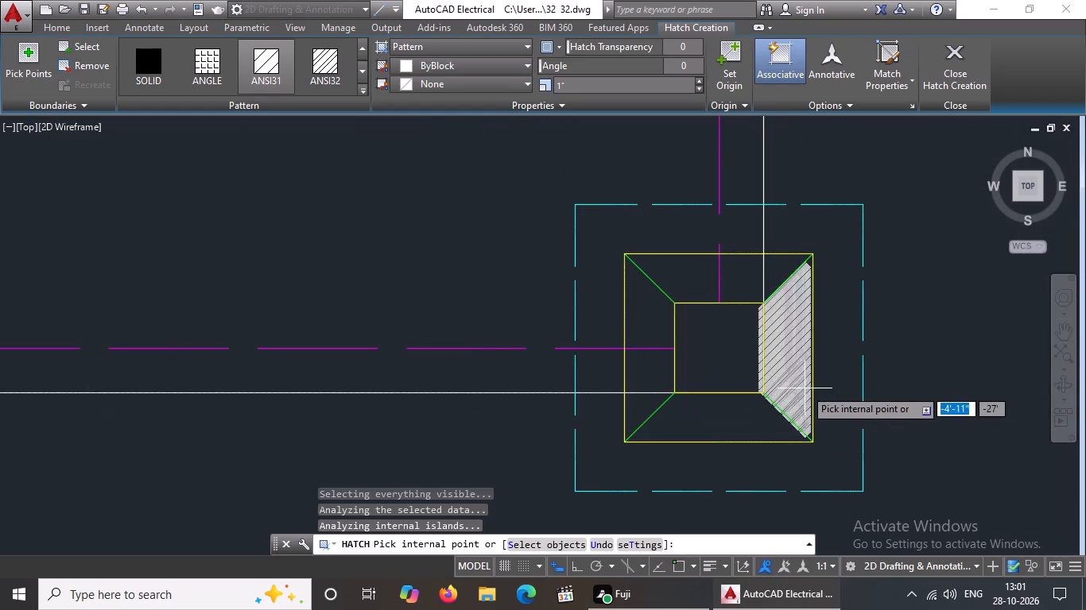
{"action": "left_click", "coordinate": [727, 327]}
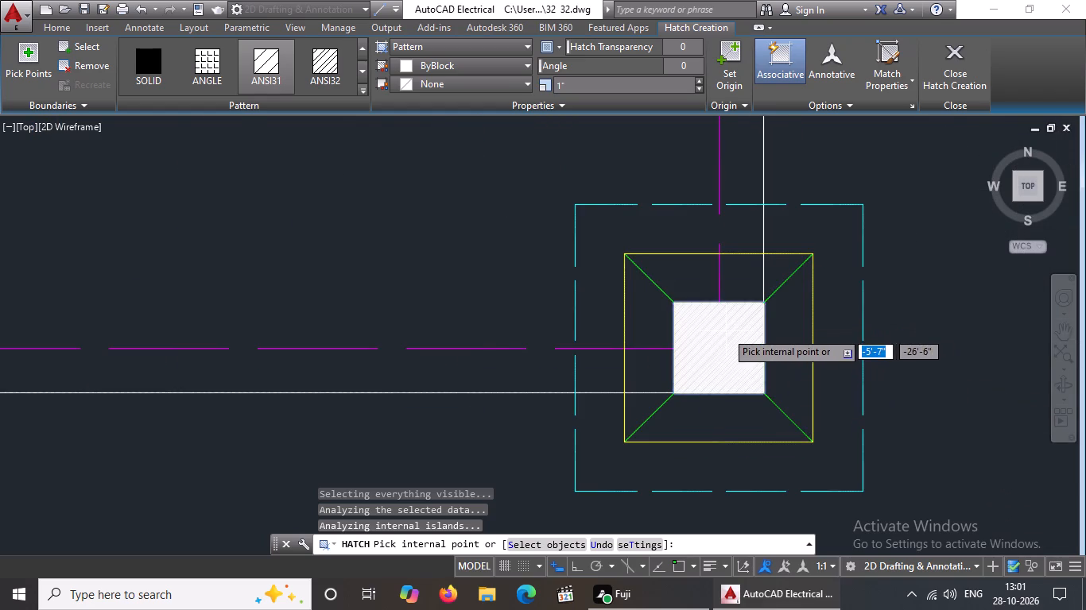
Hatch the inner column squares of the left and middle footings in the second row from the bottom.
{"action": "scroll", "coordinate": [726, 331], "scroll_direction": "down", "scroll_amount": 5}
{"action": "scroll", "coordinate": [451, 230], "scroll_direction": "up", "scroll_amount": 3}
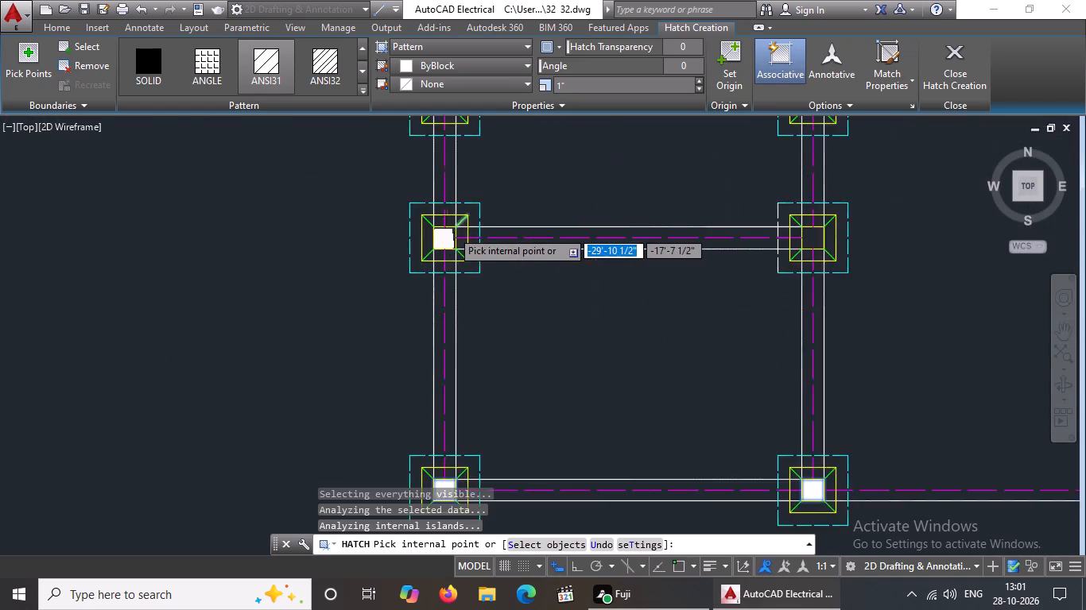
{"action": "scroll", "coordinate": [452, 230], "scroll_direction": "up", "scroll_amount": 2}
{"action": "left_click", "coordinate": [436, 250]}
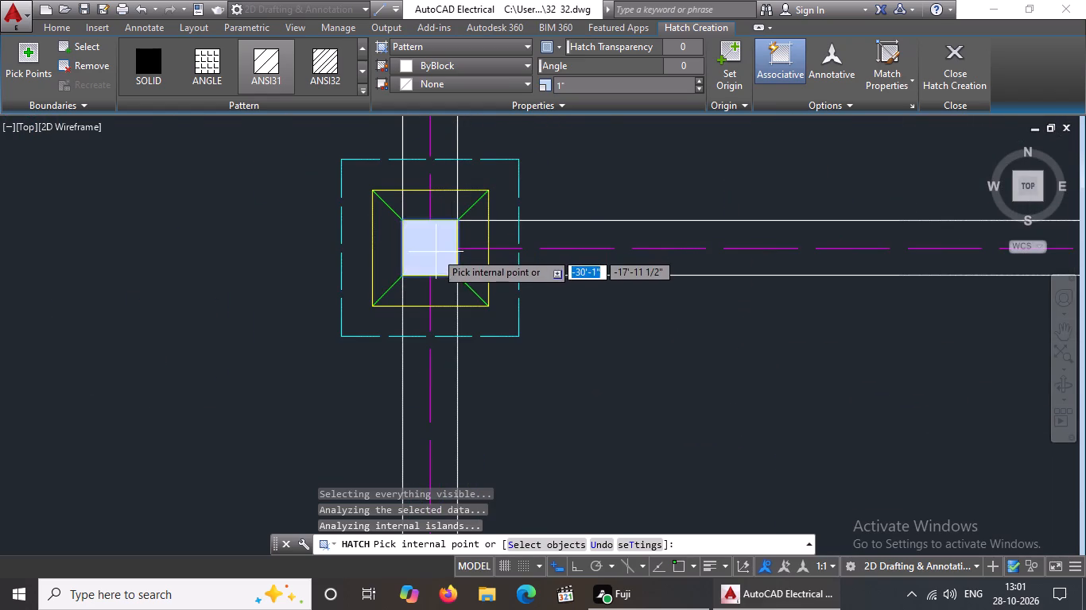
{"action": "scroll", "coordinate": [438, 258], "scroll_direction": "down", "scroll_amount": 3}
{"action": "scroll", "coordinate": [673, 258], "scroll_direction": "up", "scroll_amount": 7}
{"action": "left_click", "coordinate": [529, 231]}
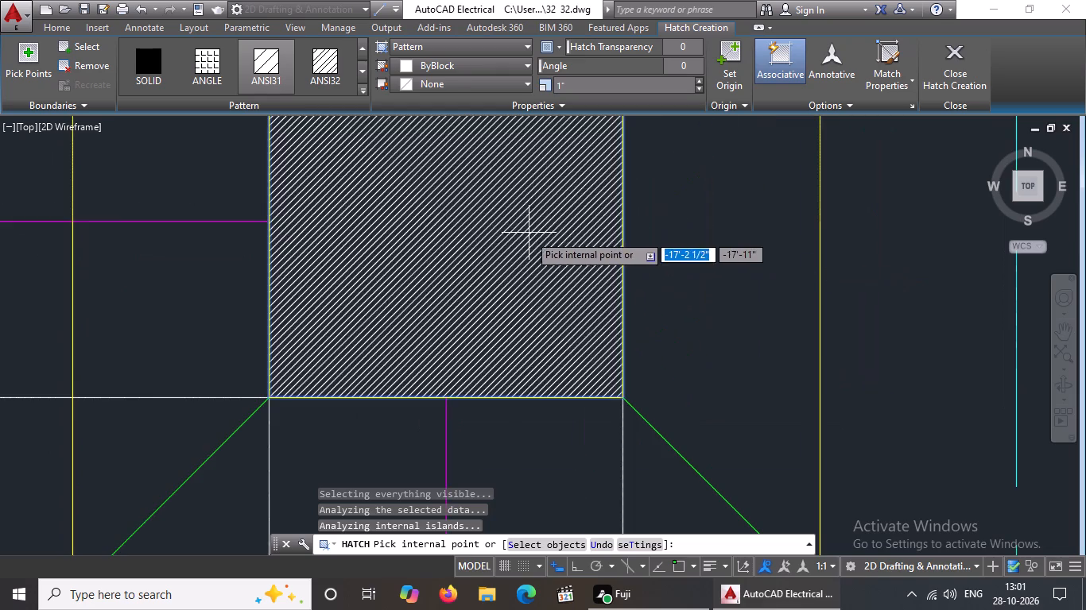
Hatch the inner column squares of the left and middle footings in the third row from the bottom with ANSI31.
{"action": "scroll", "coordinate": [530, 264], "scroll_direction": "down", "scroll_amount": 8}
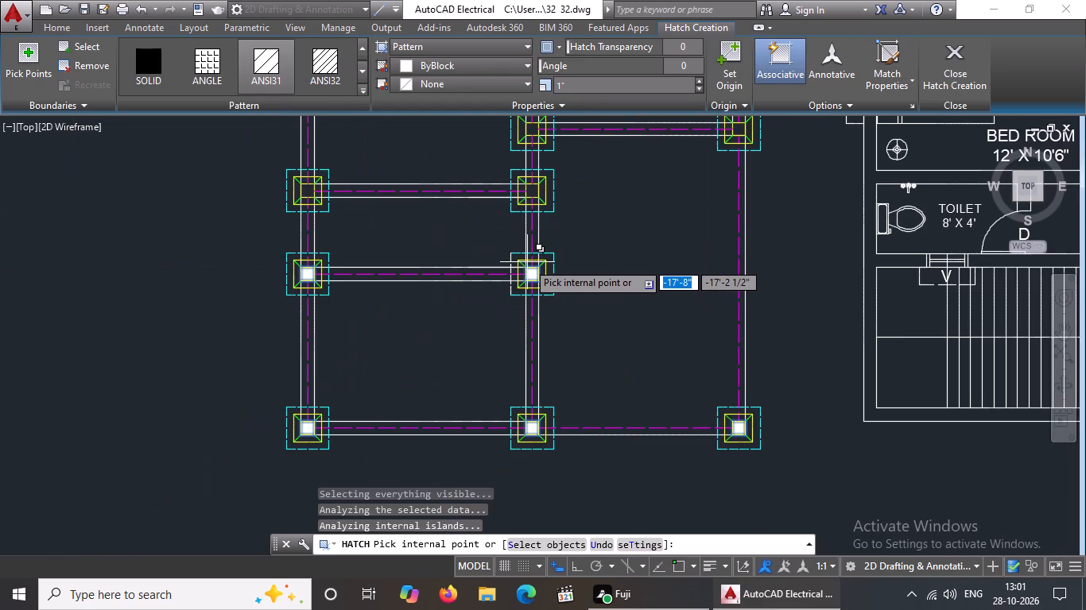
{"action": "scroll", "coordinate": [266, 156], "scroll_direction": "up", "scroll_amount": 2}
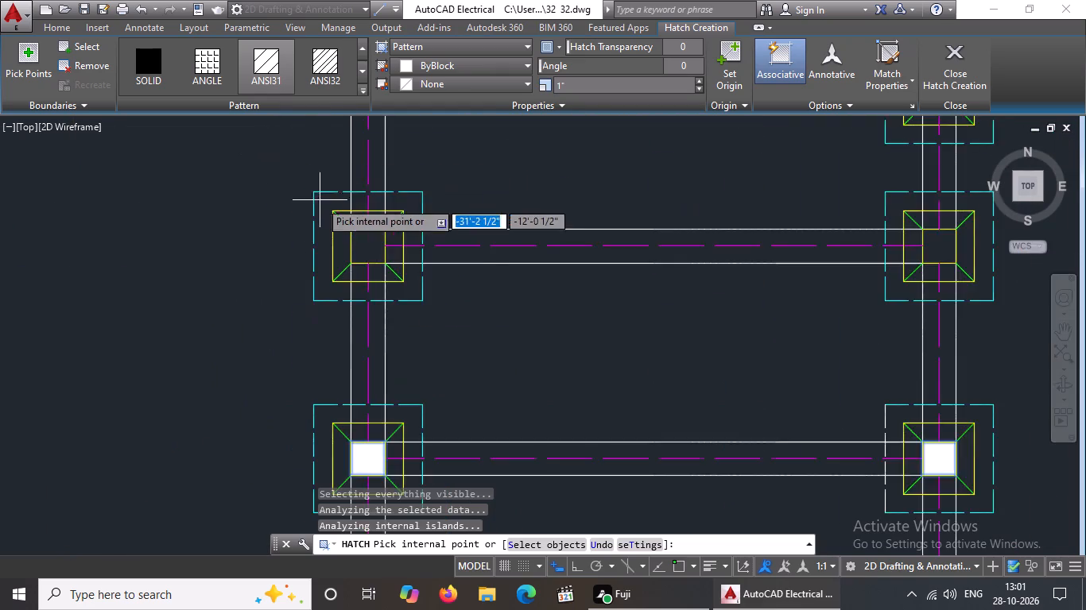
{"action": "scroll", "coordinate": [320, 201], "scroll_direction": "up", "scroll_amount": 4}
{"action": "scroll", "coordinate": [593, 371], "scroll_direction": "down", "scroll_amount": 3}
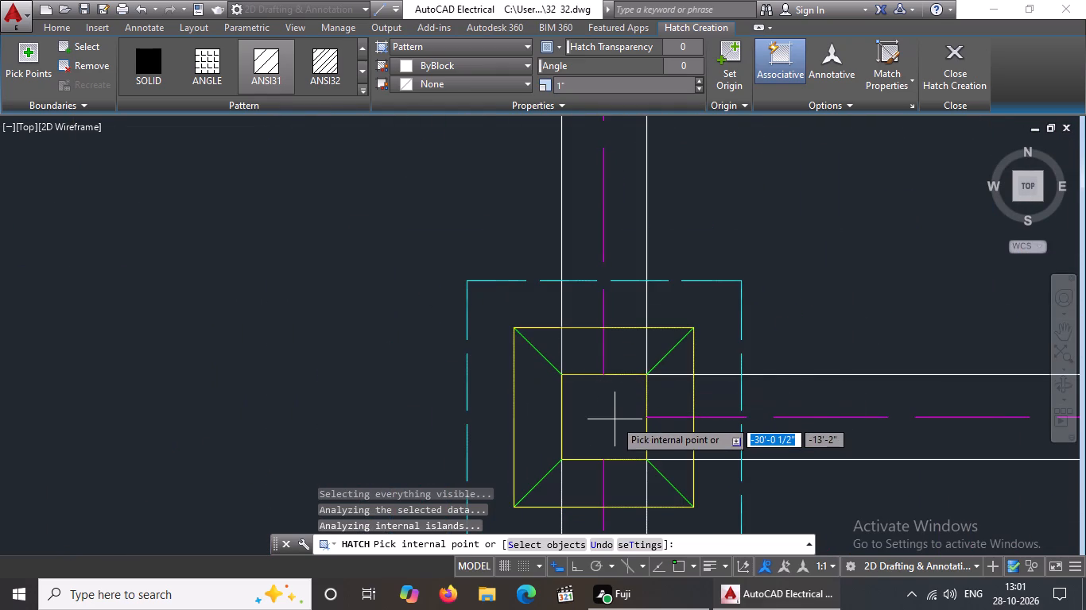
{"action": "left_click", "coordinate": [615, 419]}
{"action": "scroll", "coordinate": [611, 416], "scroll_direction": "down", "scroll_amount": 6}
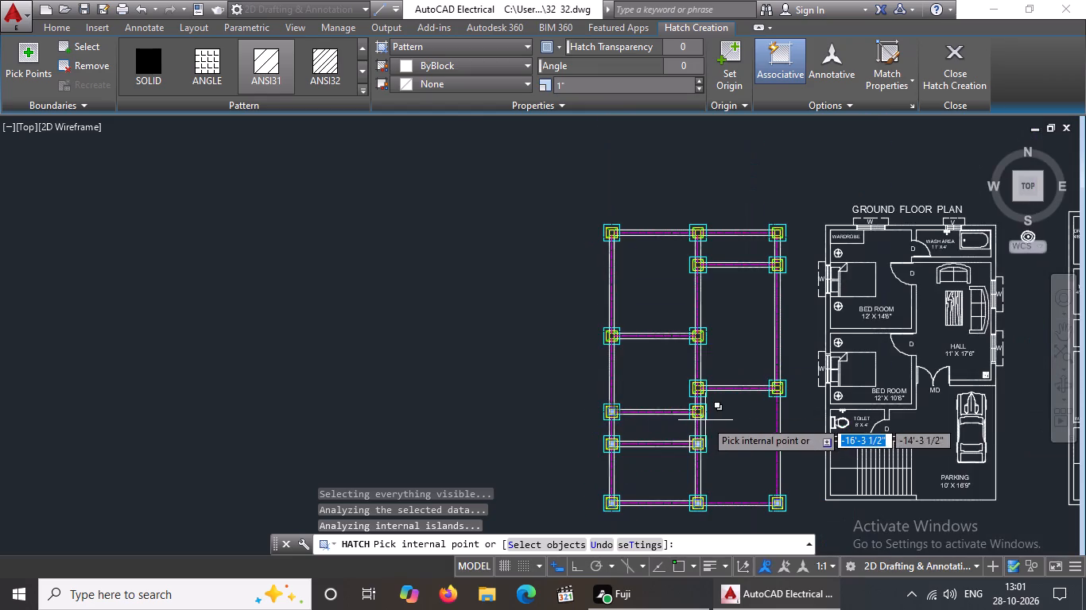
{"action": "scroll", "coordinate": [705, 419], "scroll_direction": "up", "scroll_amount": 7}
{"action": "left_click", "coordinate": [677, 380]}
Hatch the inner column squares of the middle and right footings in the fourth row from the bottom.
{"action": "scroll", "coordinate": [677, 380], "scroll_direction": "down", "scroll_amount": 3}
{"action": "scroll", "coordinate": [684, 221], "scroll_direction": "up", "scroll_amount": 4}
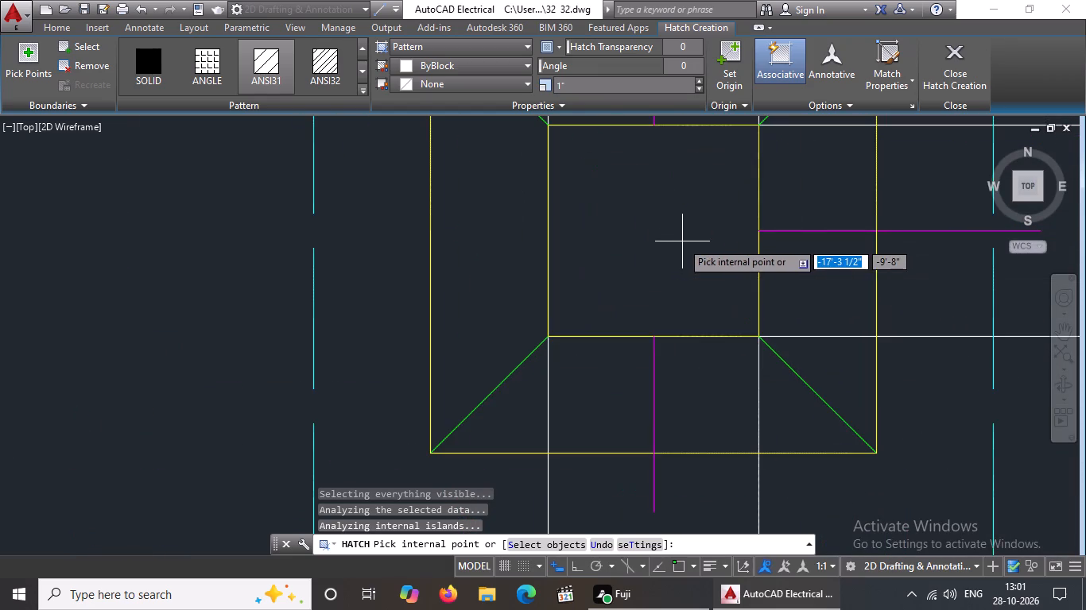
{"action": "left_click", "coordinate": [673, 240]}
{"action": "scroll", "coordinate": [662, 246], "scroll_direction": "down", "scroll_amount": 8}
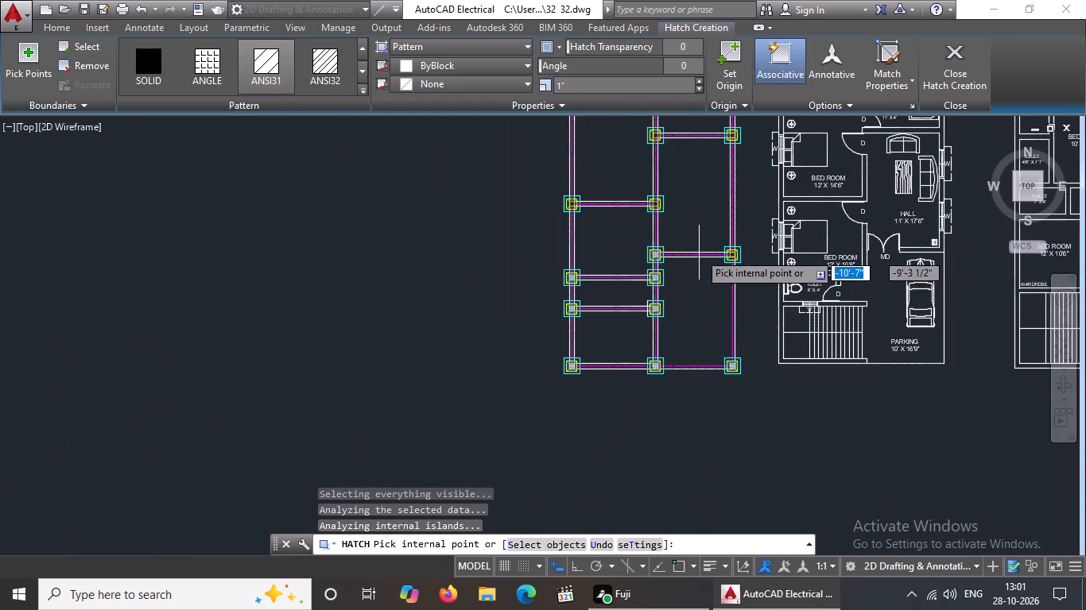
{"action": "scroll", "coordinate": [733, 248], "scroll_direction": "up", "scroll_amount": 8}
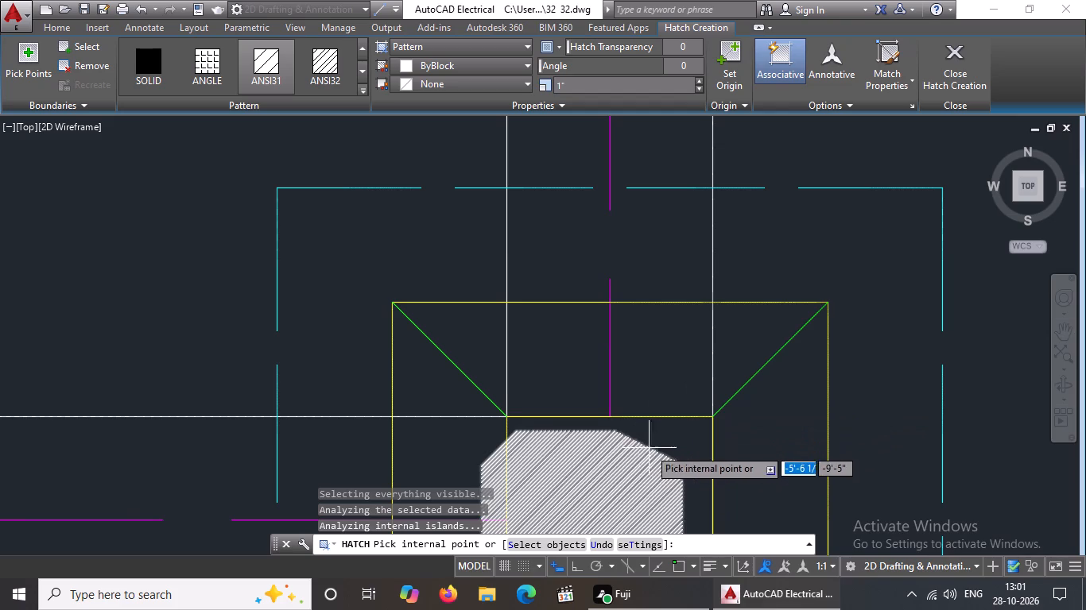
{"action": "left_click", "coordinate": [654, 438]}
Hatch the inner column squares of the left and middle footings in the fifth row from the bottom.
{"action": "scroll", "coordinate": [660, 431], "scroll_direction": "down", "scroll_amount": 8}
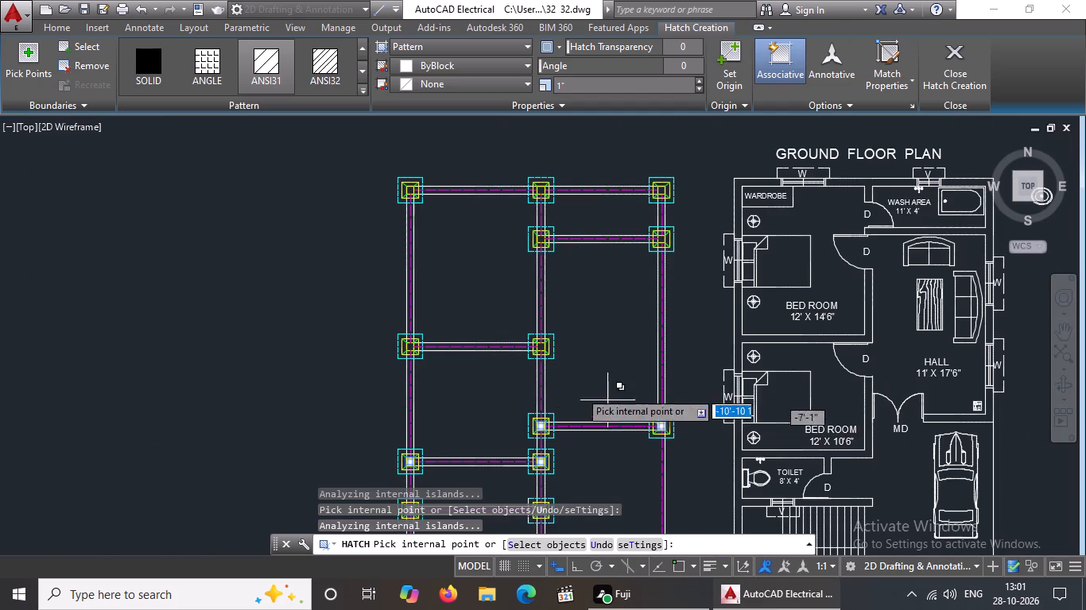
{"action": "scroll", "coordinate": [398, 347], "scroll_direction": "up", "scroll_amount": 5}
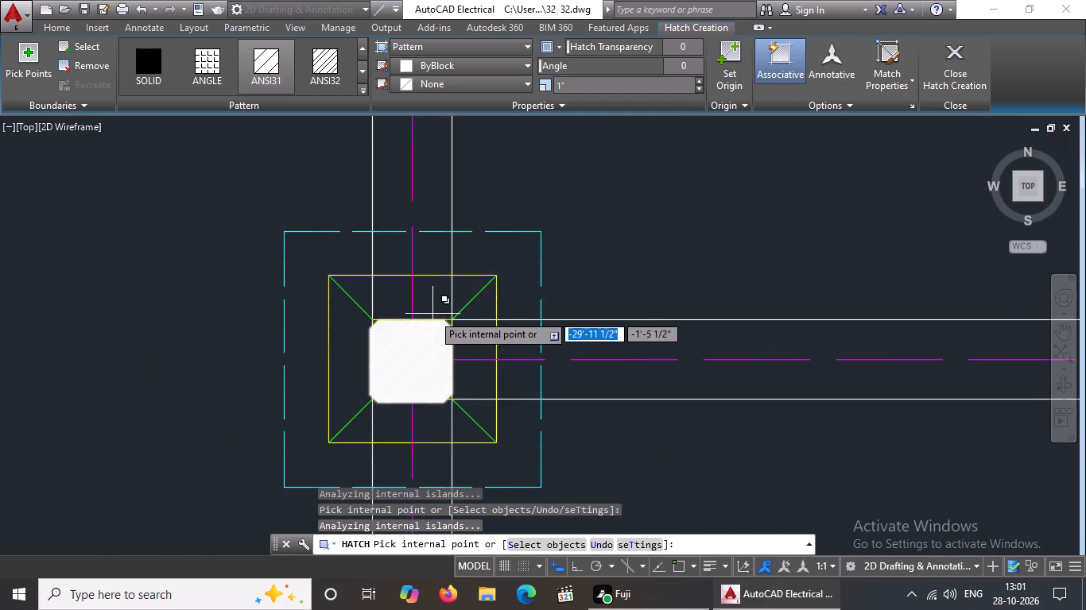
{"action": "left_click", "coordinate": [421, 358]}
{"action": "scroll", "coordinate": [420, 360], "scroll_direction": "down", "scroll_amount": 6}
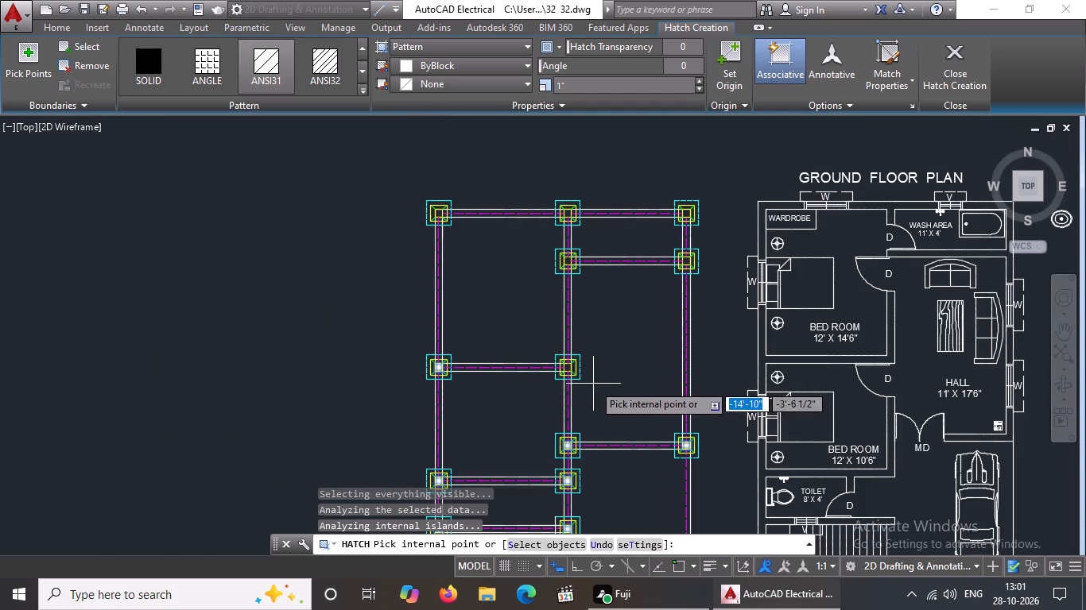
{"action": "scroll", "coordinate": [580, 376], "scroll_direction": "up", "scroll_amount": 7}
{"action": "left_click", "coordinate": [475, 299]}
Hatch the inner column squares of the middle and right footings in the row just below the top row.
{"action": "scroll", "coordinate": [478, 315], "scroll_direction": "down", "scroll_amount": 5}
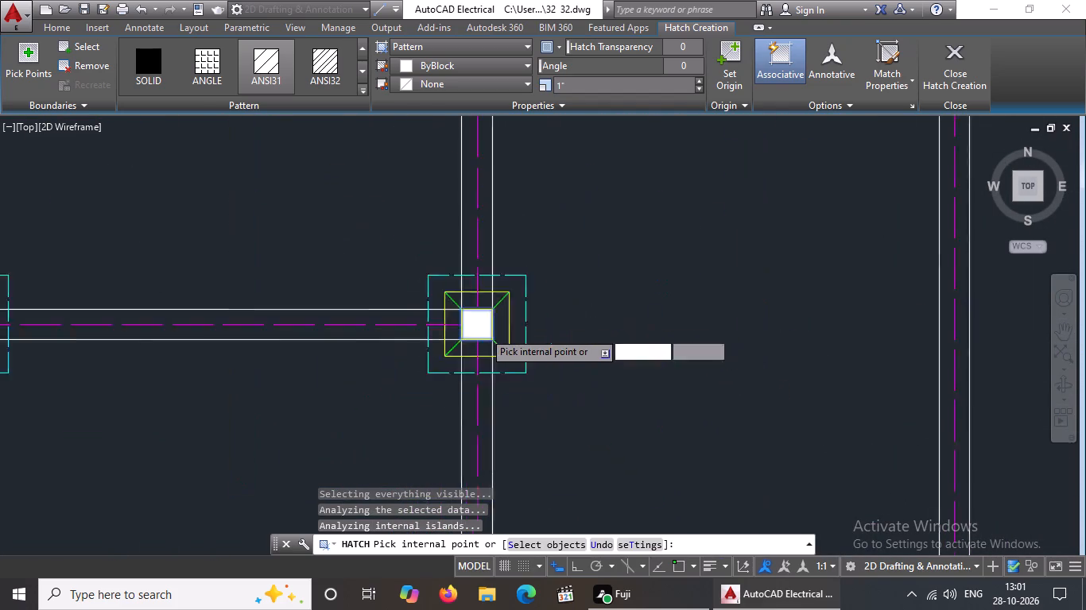
{"action": "scroll", "coordinate": [483, 331], "scroll_direction": "down", "scroll_amount": 4}
{"action": "scroll", "coordinate": [506, 266], "scroll_direction": "up", "scroll_amount": 3}
{"action": "scroll", "coordinate": [426, 253], "scroll_direction": "up", "scroll_amount": 4}
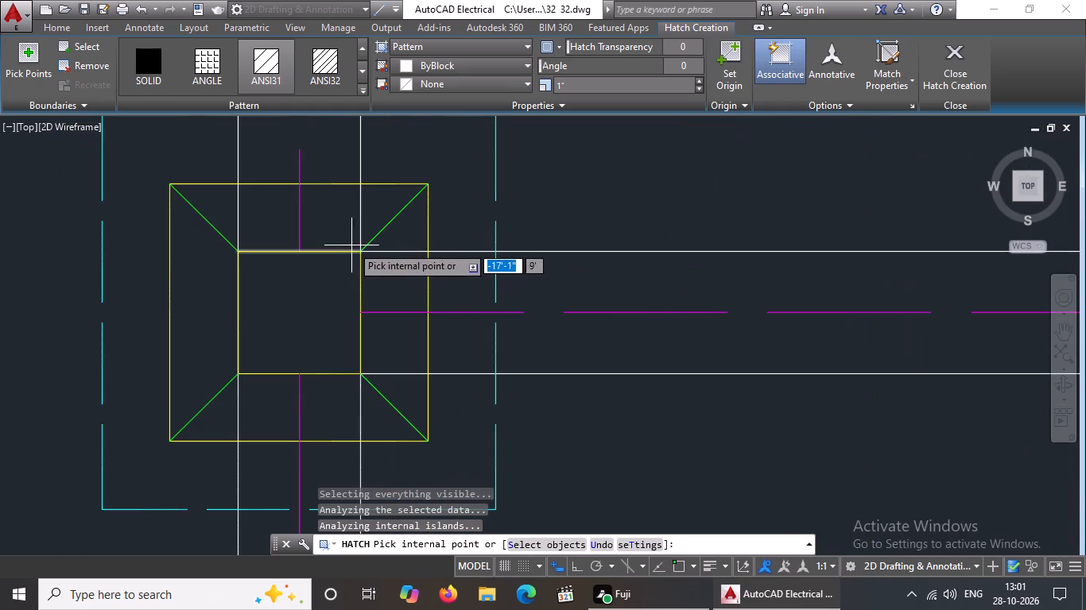
{"action": "left_click", "coordinate": [318, 284]}
{"action": "scroll", "coordinate": [361, 315], "scroll_direction": "down", "scroll_amount": 8}
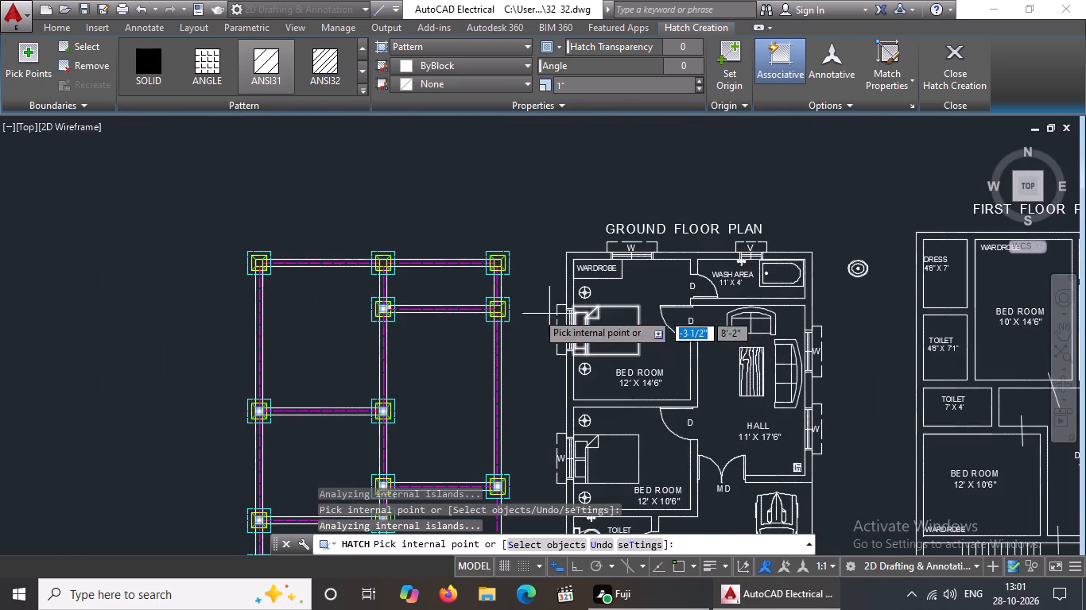
{"action": "scroll", "coordinate": [491, 303], "scroll_direction": "up", "scroll_amount": 7}
{"action": "left_click", "coordinate": [526, 374]}
Hatch the inner column squares of the top row's right, middle and left footings and finish the hatch.
{"action": "scroll", "coordinate": [529, 374], "scroll_direction": "down", "scroll_amount": 8}
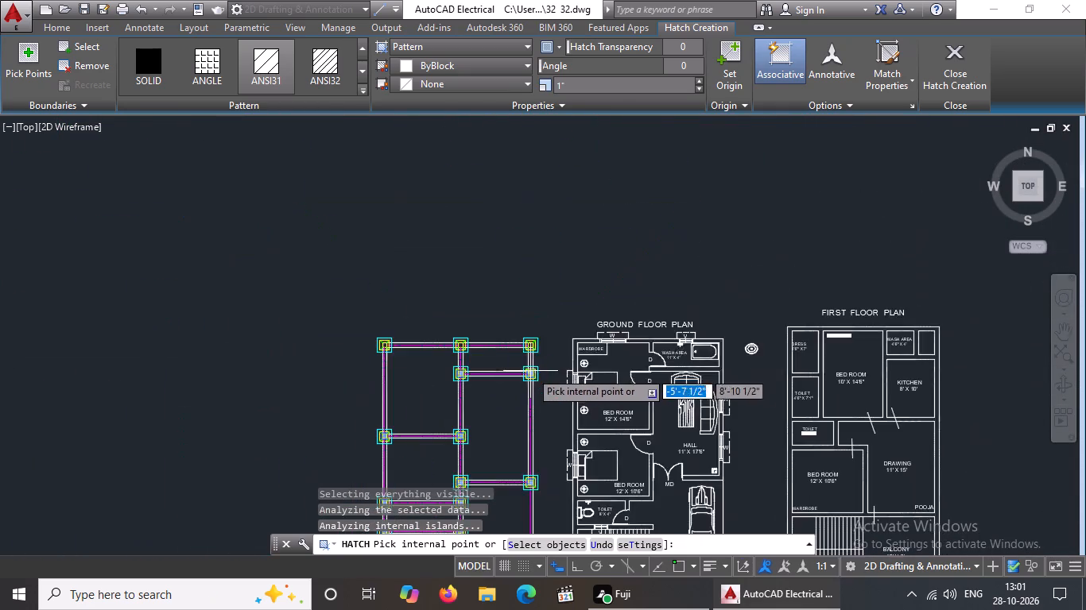
{"action": "scroll", "coordinate": [517, 312], "scroll_direction": "up", "scroll_amount": 2}
{"action": "scroll", "coordinate": [559, 390], "scroll_direction": "up", "scroll_amount": 3}
{"action": "left_click", "coordinate": [514, 419]}
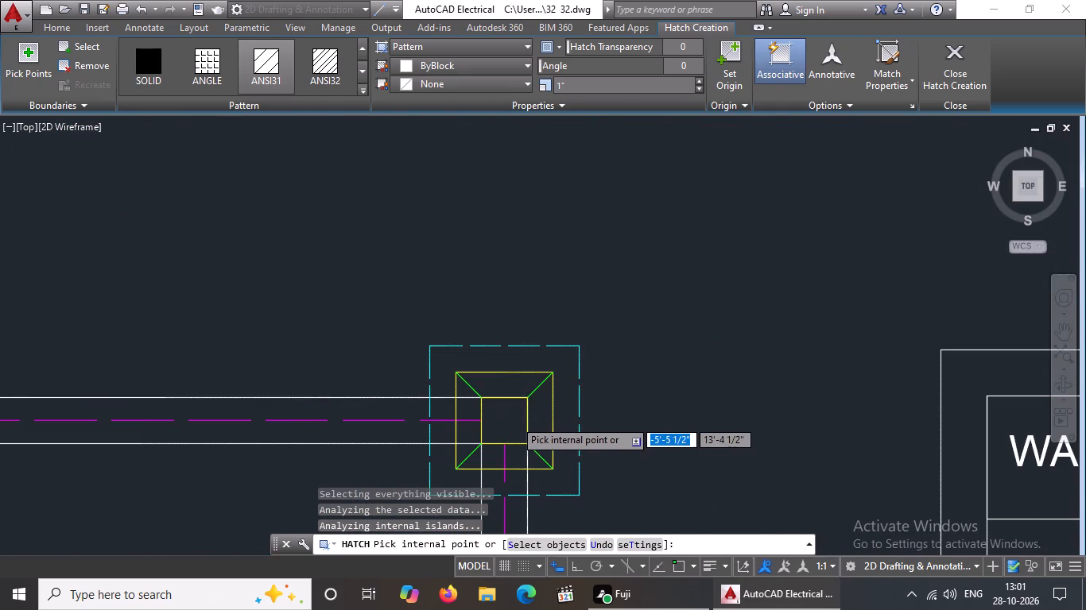
{"action": "scroll", "coordinate": [537, 393], "scroll_direction": "up", "scroll_amount": 1}
{"action": "scroll", "coordinate": [537, 392], "scroll_direction": "down", "scroll_amount": 4}
{"action": "scroll", "coordinate": [330, 387], "scroll_direction": "up", "scroll_amount": 3}
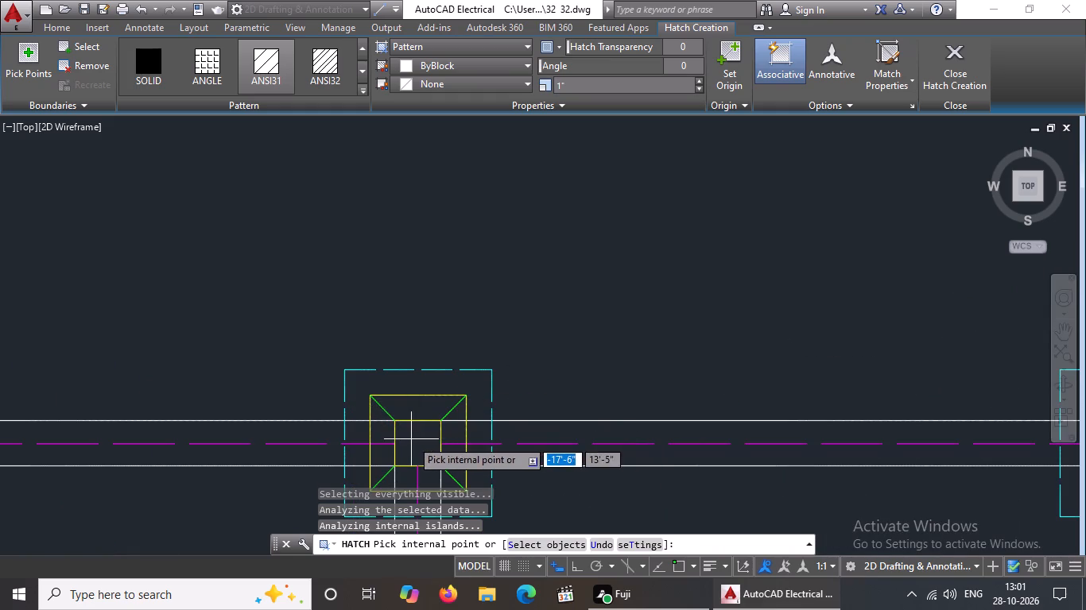
{"action": "left_click", "coordinate": [411, 439]}
{"action": "scroll", "coordinate": [463, 408], "scroll_direction": "down", "scroll_amount": 4}
{"action": "scroll", "coordinate": [269, 418], "scroll_direction": "up", "scroll_amount": 4}
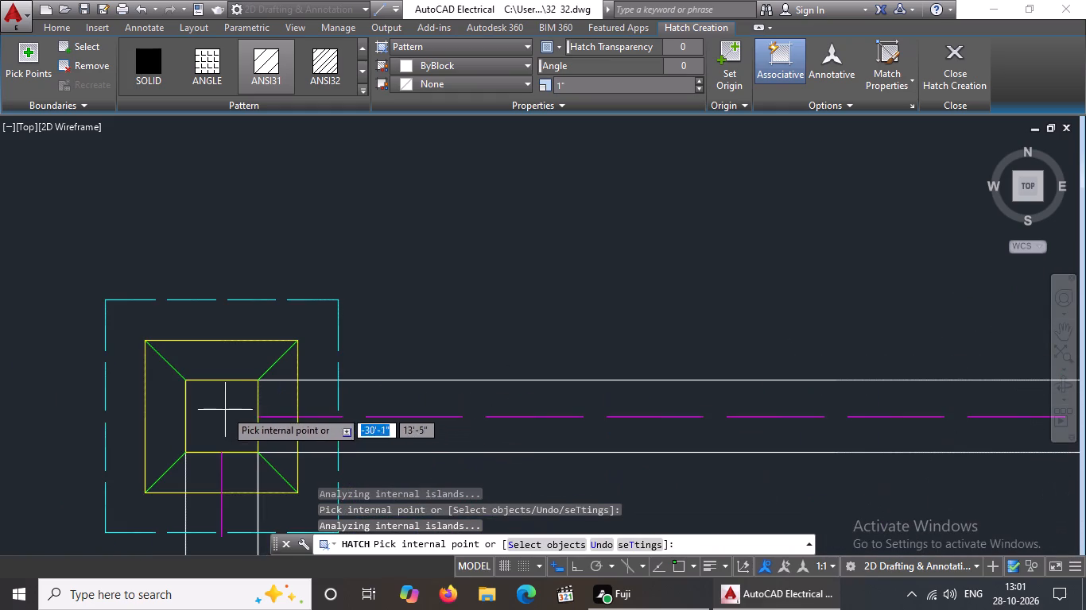
{"action": "left_click", "coordinate": [225, 410]}
{"action": "scroll", "coordinate": [509, 334], "scroll_direction": "down", "scroll_amount": 4}
{"action": "scroll", "coordinate": [593, 273], "scroll_direction": "down", "scroll_amount": 1}
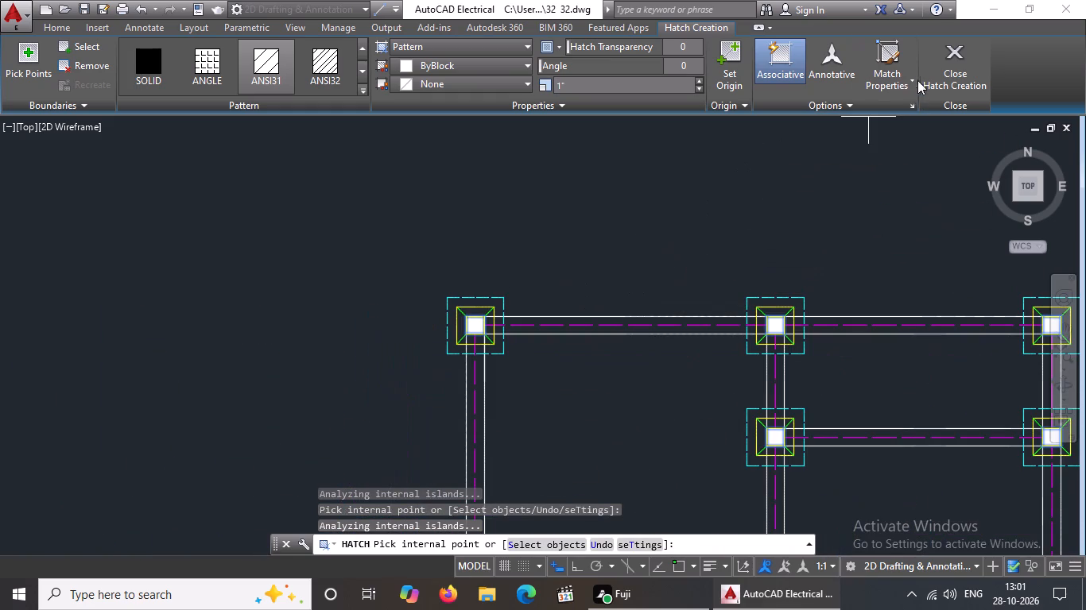
{"action": "left_click", "coordinate": [952, 70]}
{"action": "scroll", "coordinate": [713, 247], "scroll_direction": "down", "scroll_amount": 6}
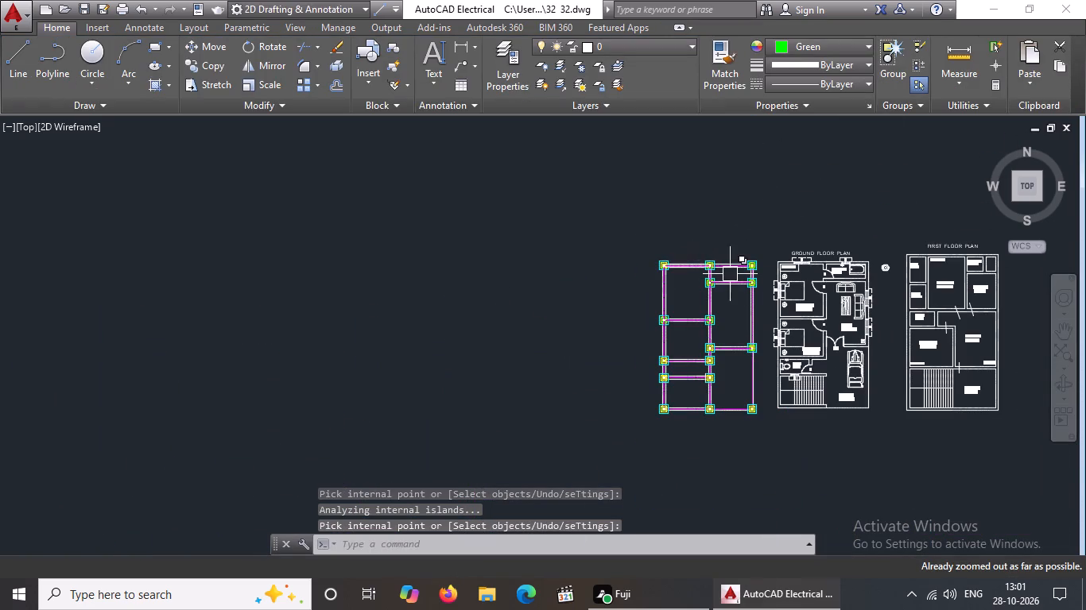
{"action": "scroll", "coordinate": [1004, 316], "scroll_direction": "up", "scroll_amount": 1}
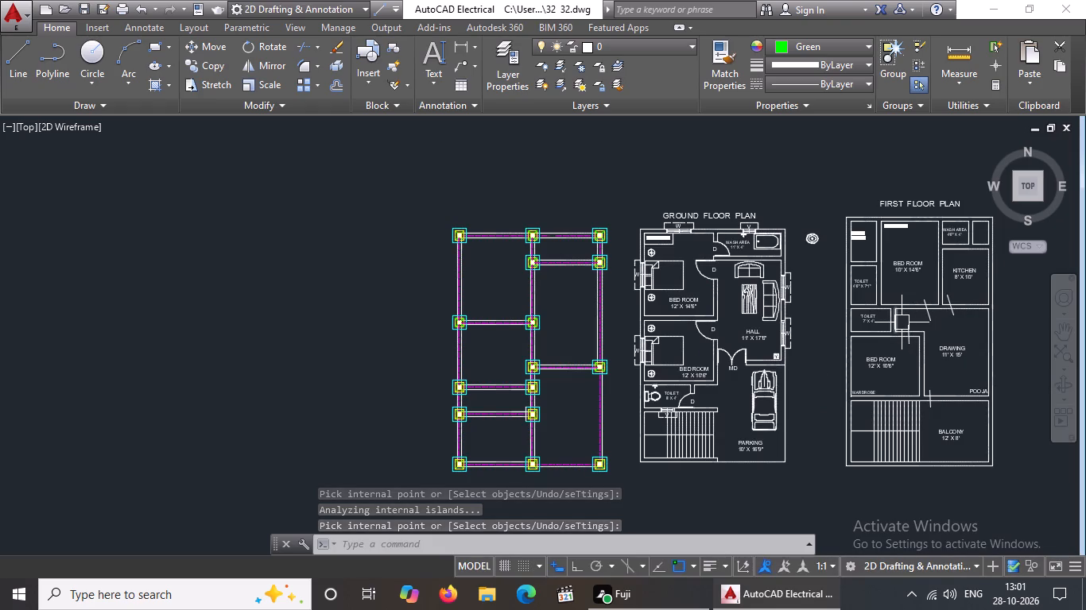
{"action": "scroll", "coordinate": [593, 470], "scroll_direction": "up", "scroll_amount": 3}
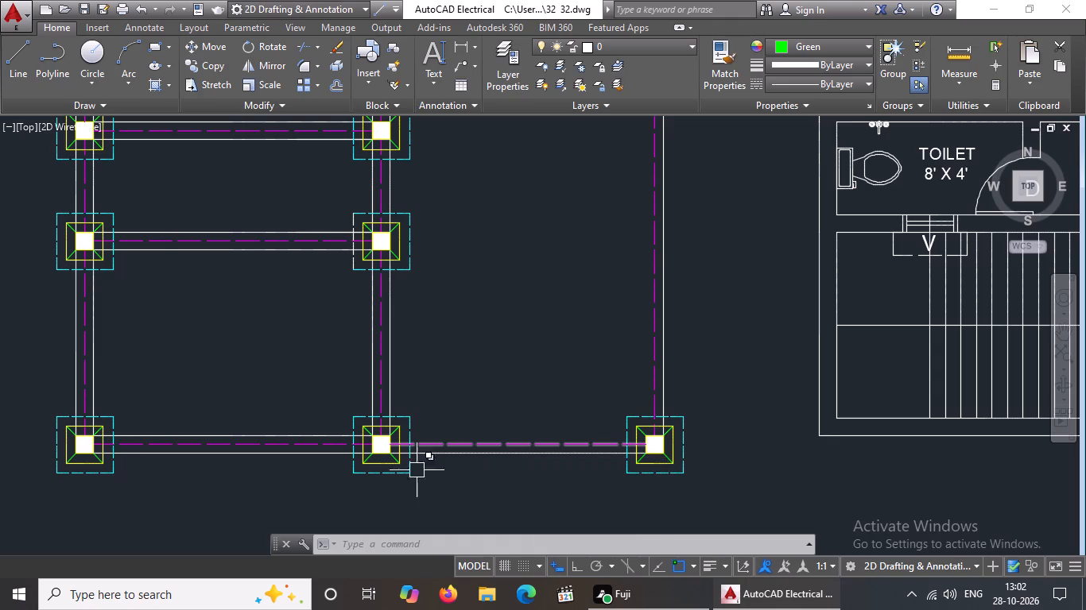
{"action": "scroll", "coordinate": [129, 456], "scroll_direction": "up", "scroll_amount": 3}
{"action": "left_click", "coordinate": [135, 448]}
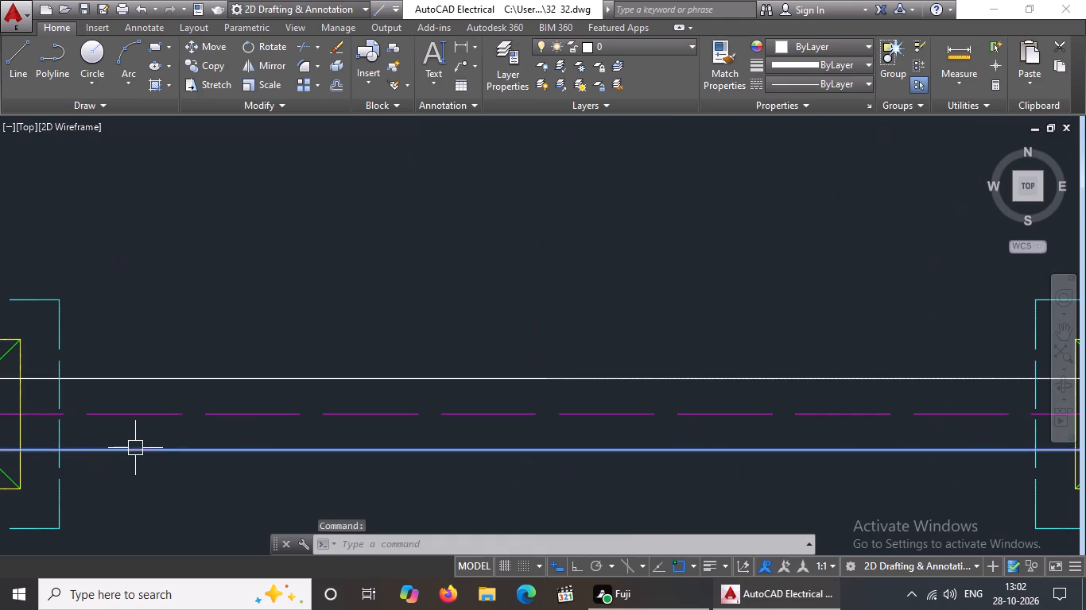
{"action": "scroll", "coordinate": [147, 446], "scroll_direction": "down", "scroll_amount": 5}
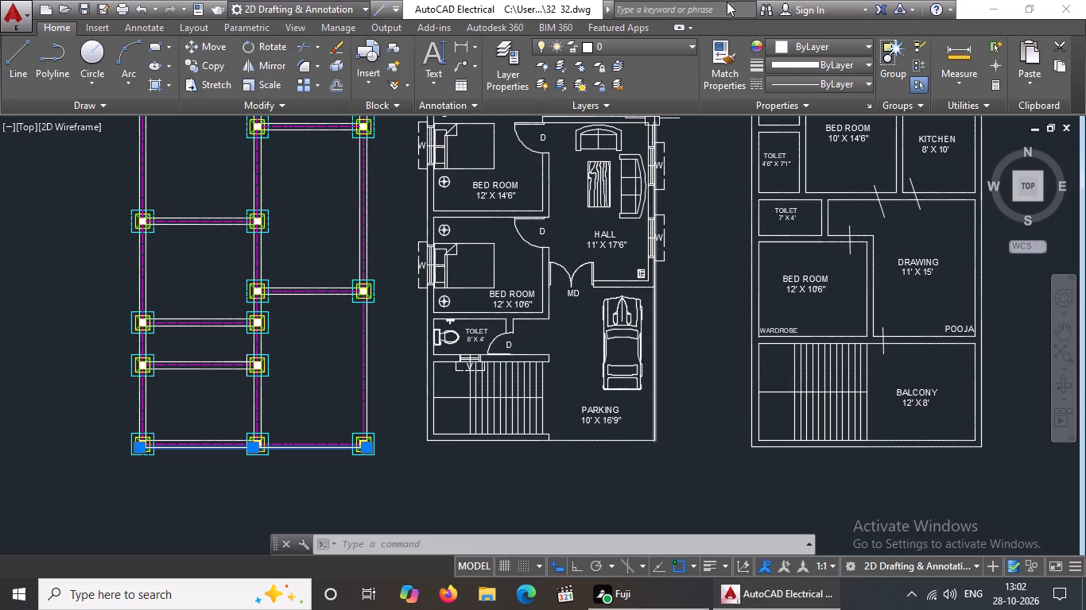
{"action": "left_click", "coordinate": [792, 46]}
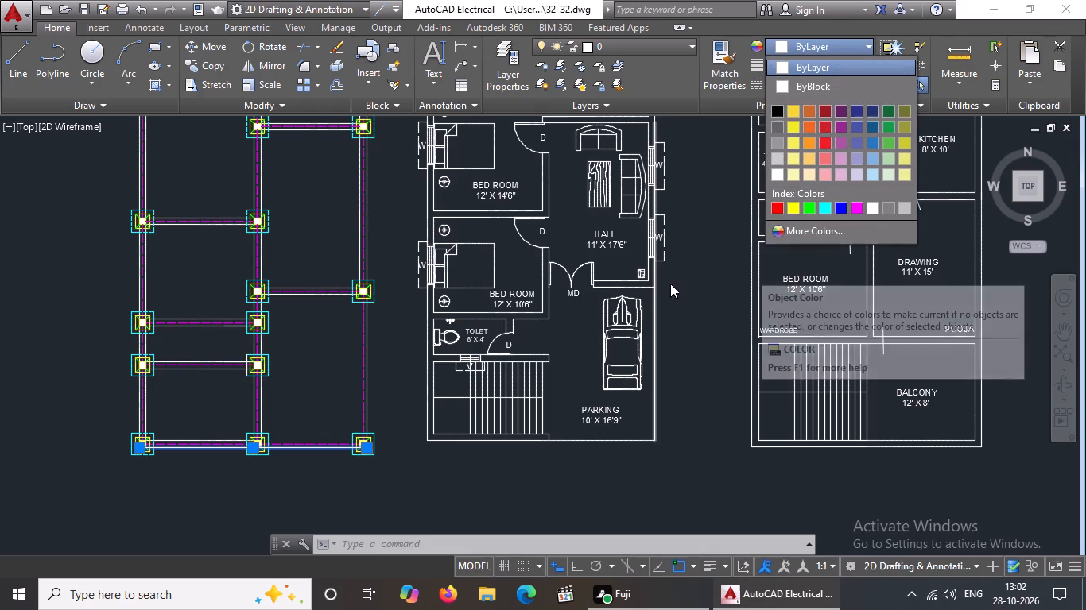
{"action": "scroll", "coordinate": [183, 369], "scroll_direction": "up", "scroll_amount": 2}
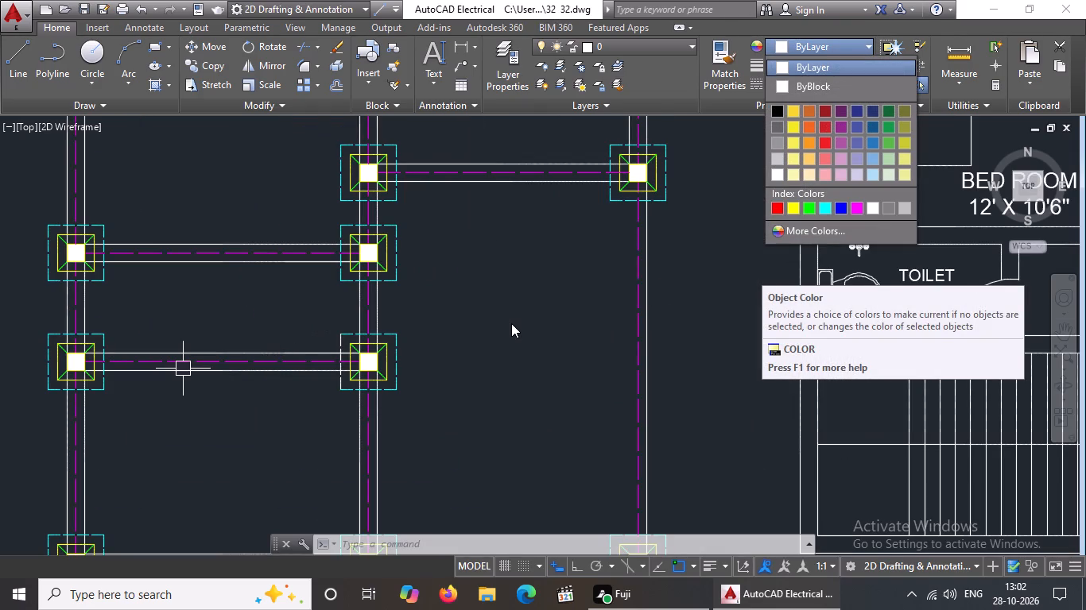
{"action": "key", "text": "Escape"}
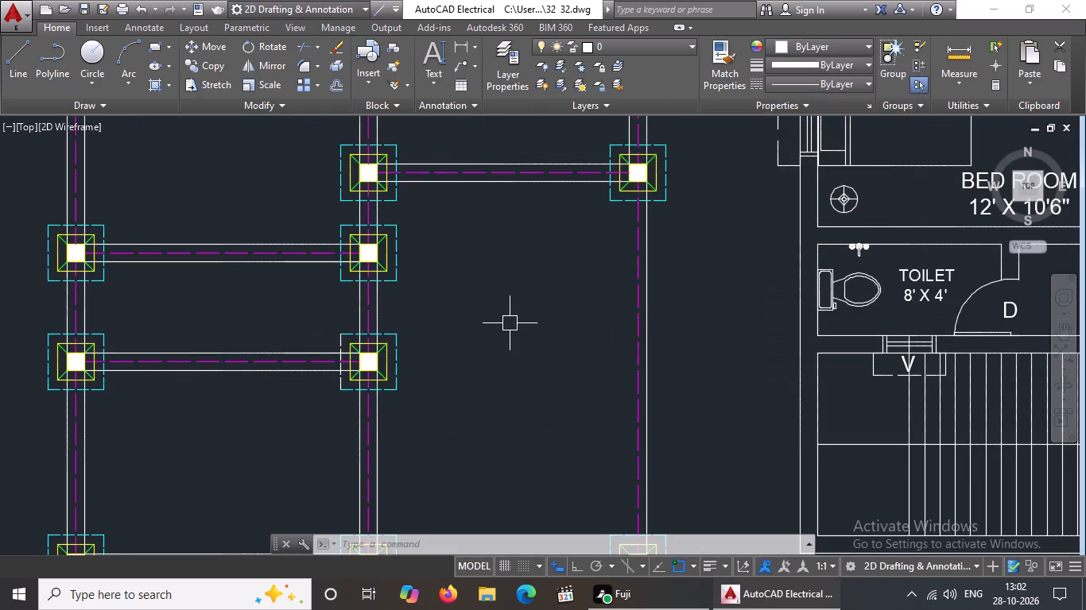
Set the dashed left edge of the middle footing in the second row from the bottom to cyan.
{"action": "scroll", "coordinate": [320, 309], "scroll_direction": "up", "scroll_amount": 2}
{"action": "left_click", "coordinate": [368, 405]}
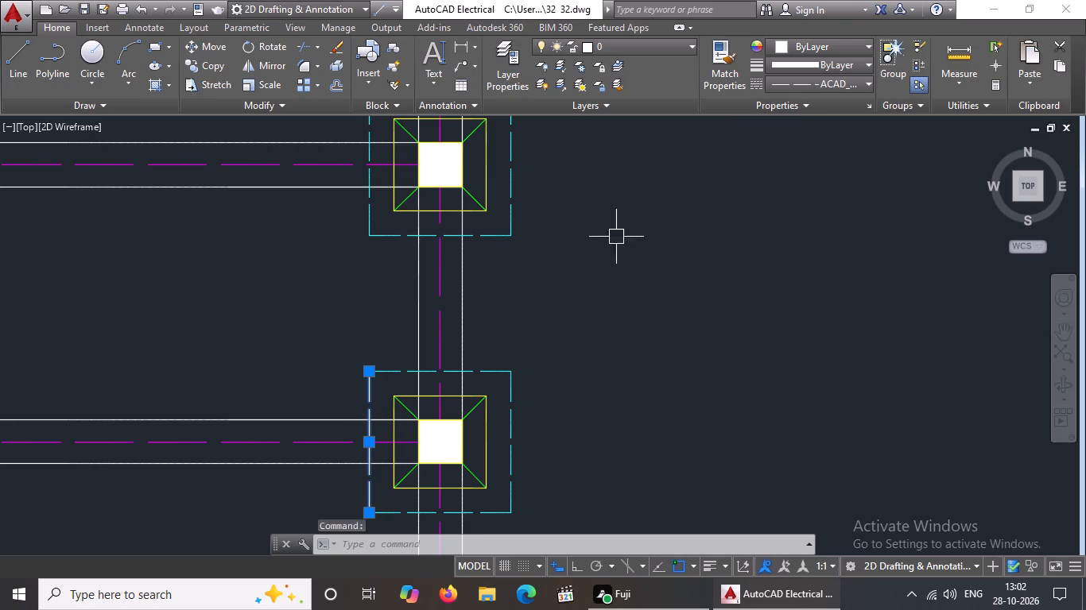
{"action": "left_click", "coordinate": [815, 48]}
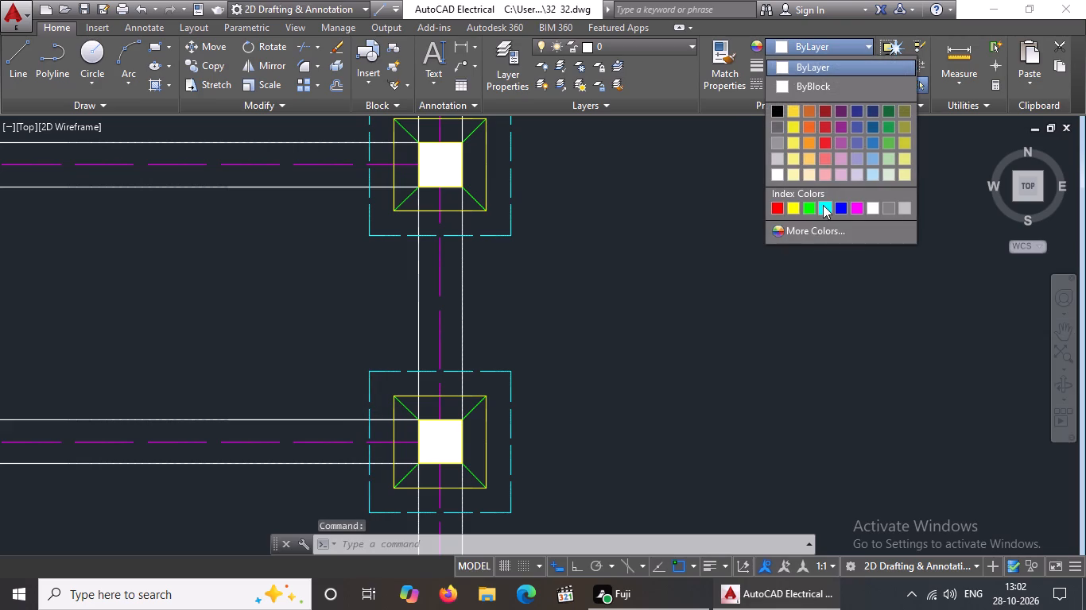
{"action": "left_click", "coordinate": [823, 205]}
{"action": "scroll", "coordinate": [637, 299], "scroll_direction": "down", "scroll_amount": 4}
{"action": "key", "text": "Escape"}
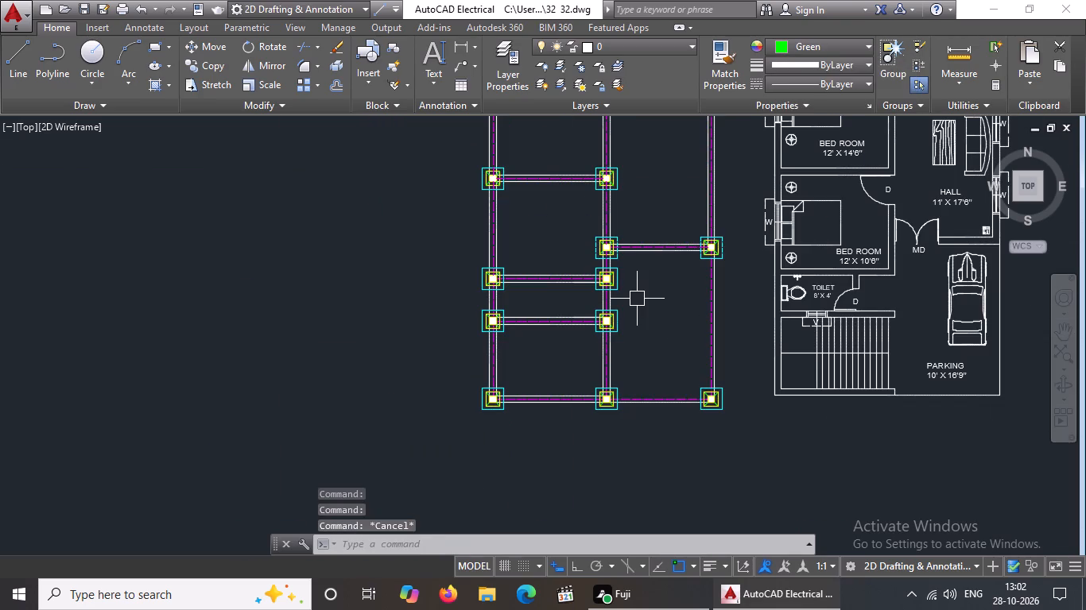
Change the lower and upper beam lines between the bottom row's left and middle footings to cyan.
{"action": "scroll", "coordinate": [549, 427], "scroll_direction": "up", "scroll_amount": 5}
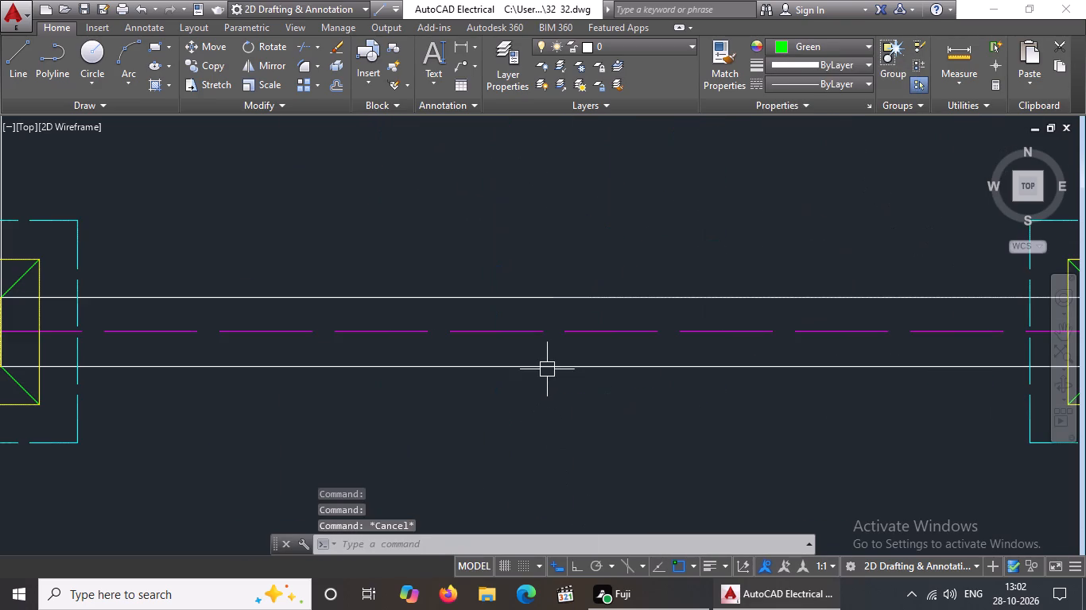
{"action": "left_click", "coordinate": [547, 369]}
{"action": "left_click", "coordinate": [773, 44]}
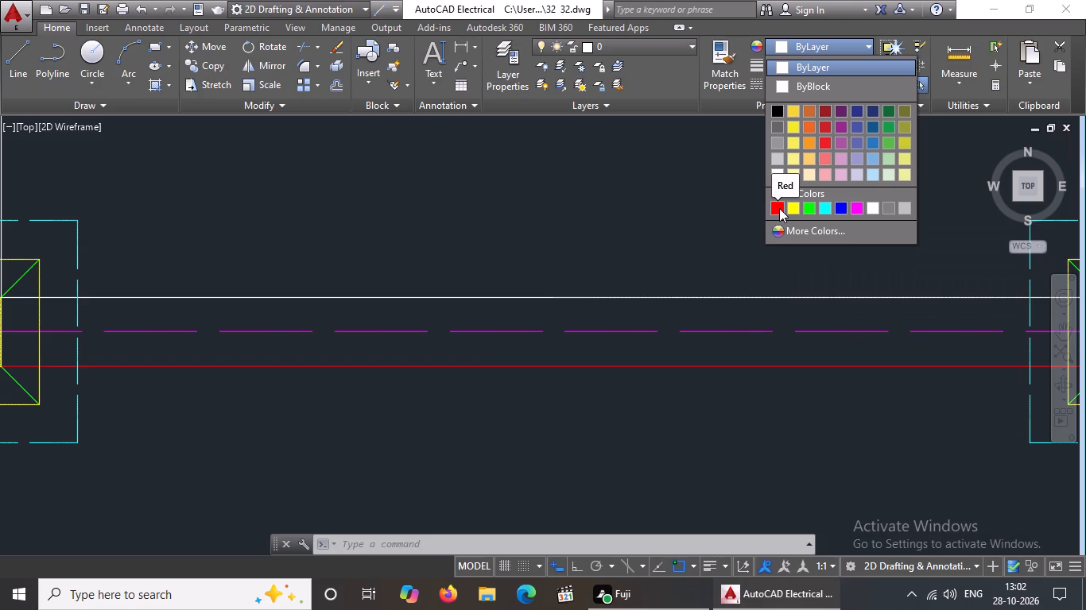
{"action": "left_click", "coordinate": [828, 206]}
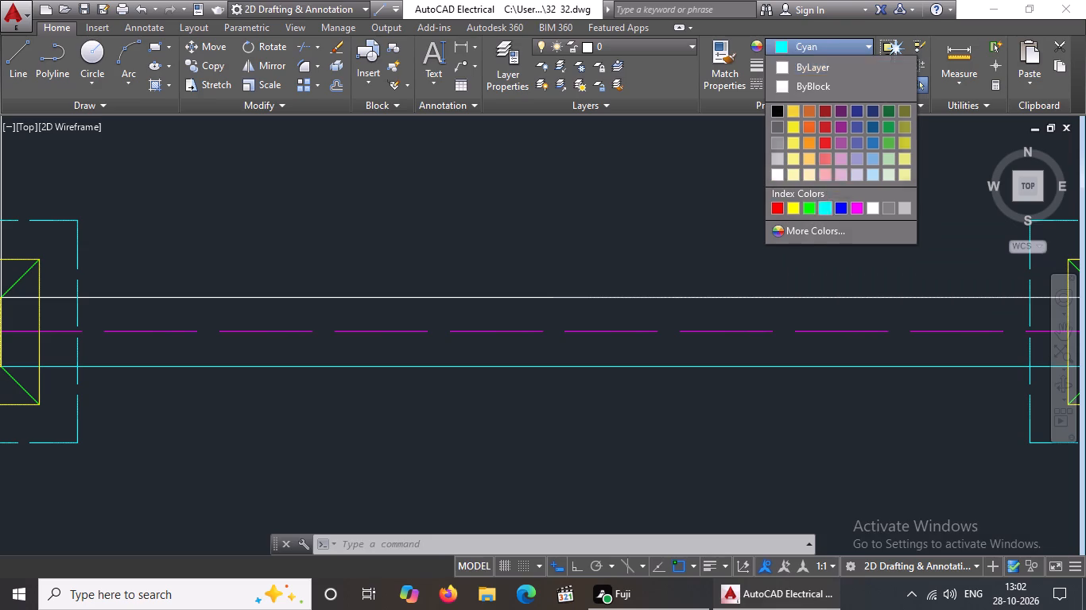
{"action": "left_click", "coordinate": [657, 295]}
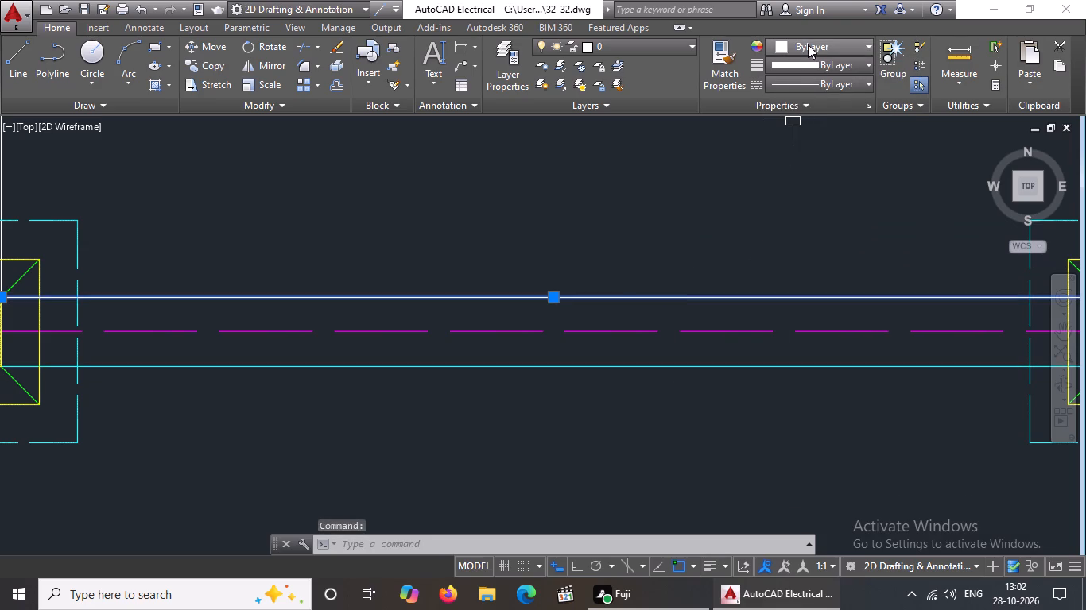
{"action": "left_click", "coordinate": [809, 44]}
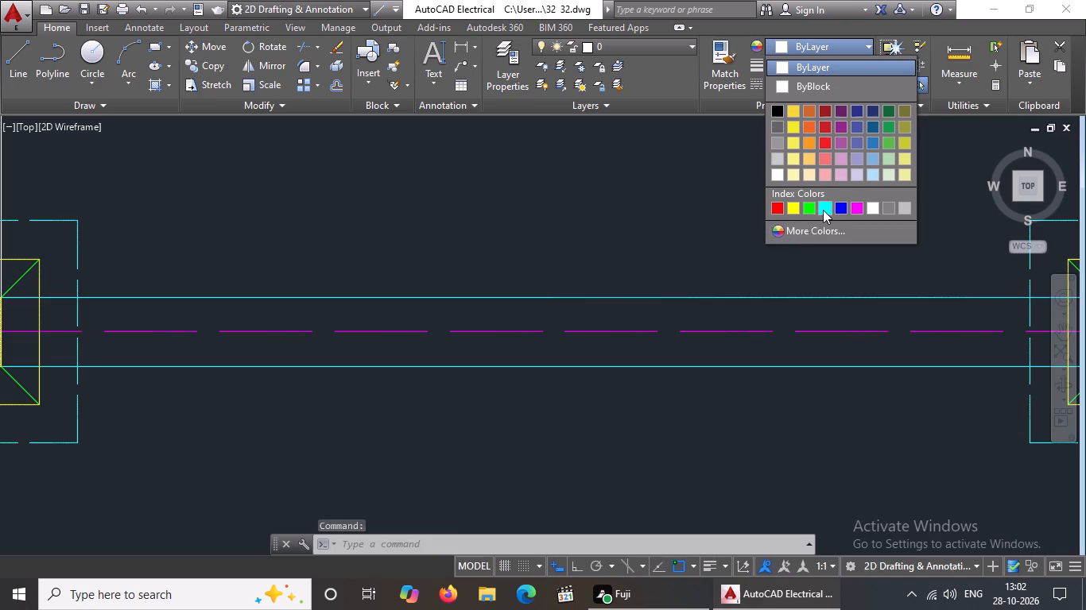
{"action": "left_click", "coordinate": [823, 210]}
{"action": "key", "text": "Escape"}
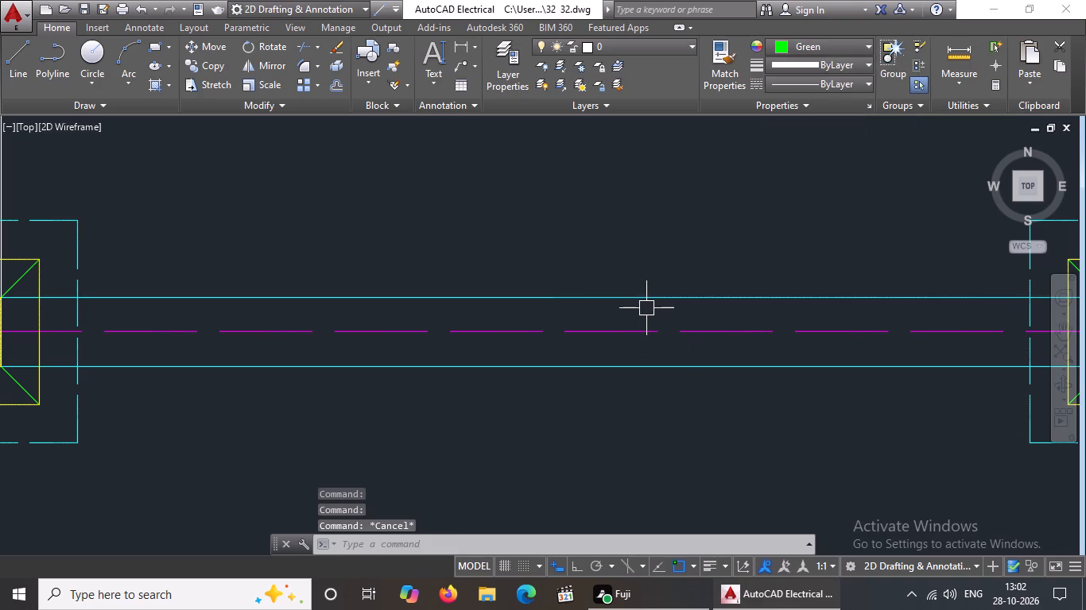
Change both vertical beam lines between the left footings of the bottom and second rows to cyan.
{"action": "scroll", "coordinate": [647, 309], "scroll_direction": "down", "scroll_amount": 2}
{"action": "scroll", "coordinate": [738, 299], "scroll_direction": "down", "scroll_amount": 3}
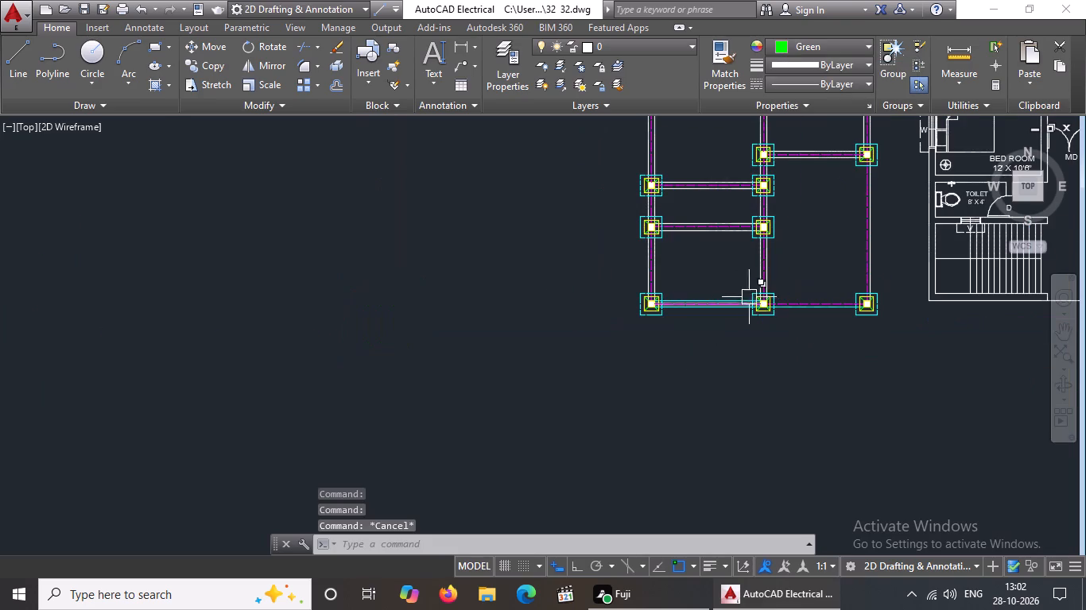
{"action": "scroll", "coordinate": [640, 241], "scroll_direction": "up", "scroll_amount": 3}
{"action": "left_click", "coordinate": [667, 268]}
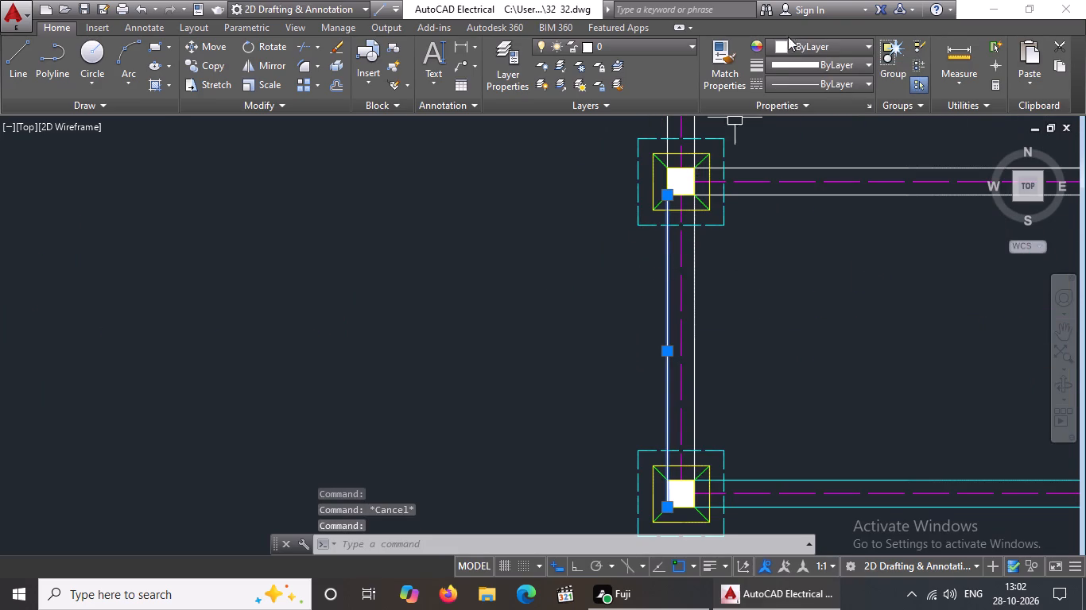
{"action": "left_click", "coordinate": [798, 45]}
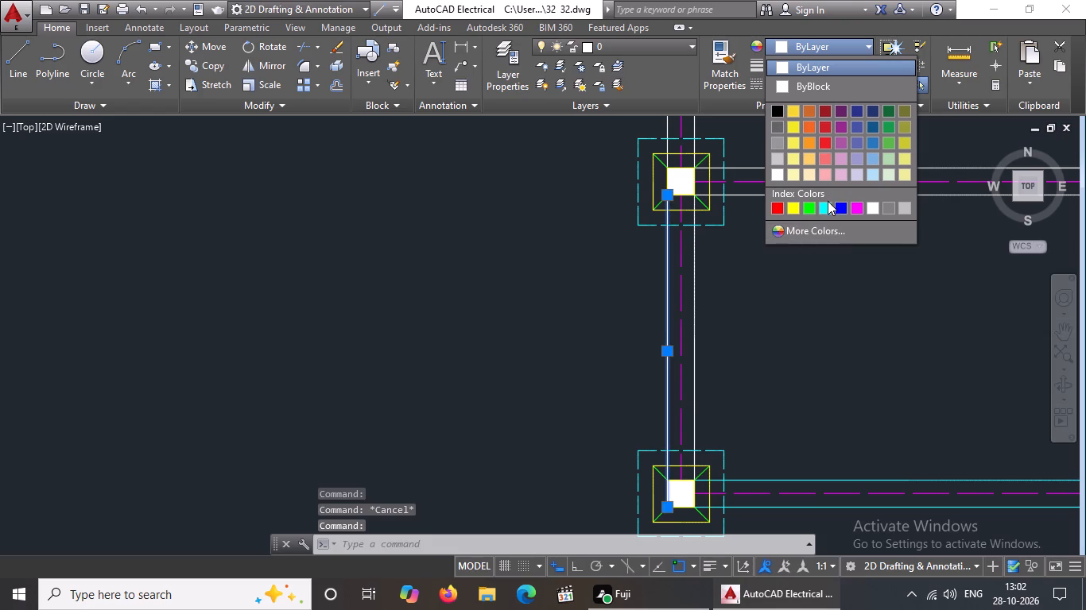
{"action": "left_click_drag", "start_coordinate": [828, 207], "coordinate": [827, 218]}
{"action": "key", "text": "Escape"}
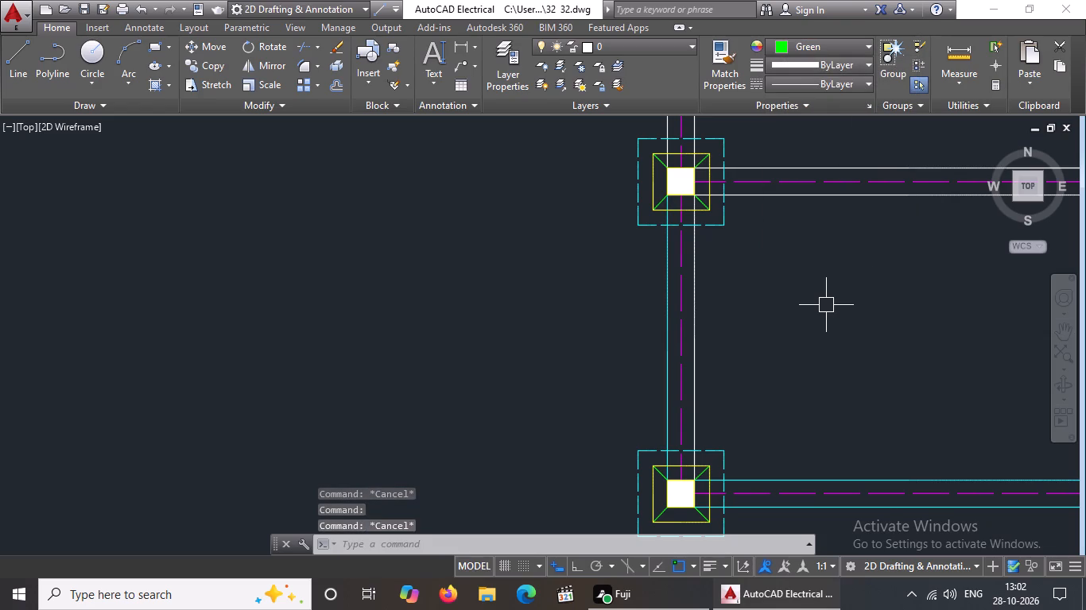
{"action": "left_click", "coordinate": [700, 285]}
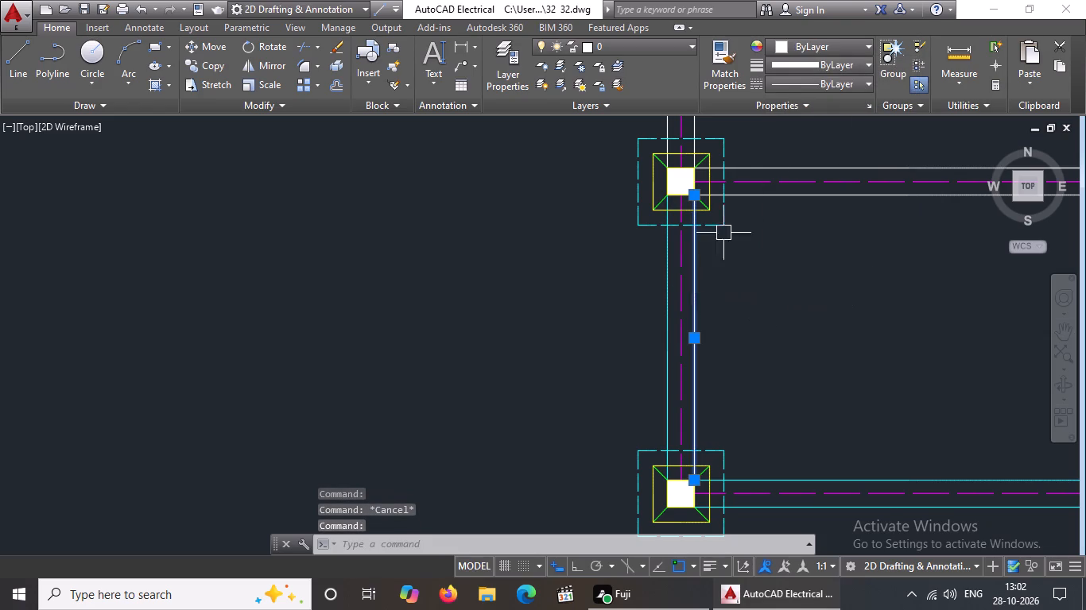
{"action": "left_click", "coordinate": [835, 46]}
{"action": "left_click", "coordinate": [824, 207]}
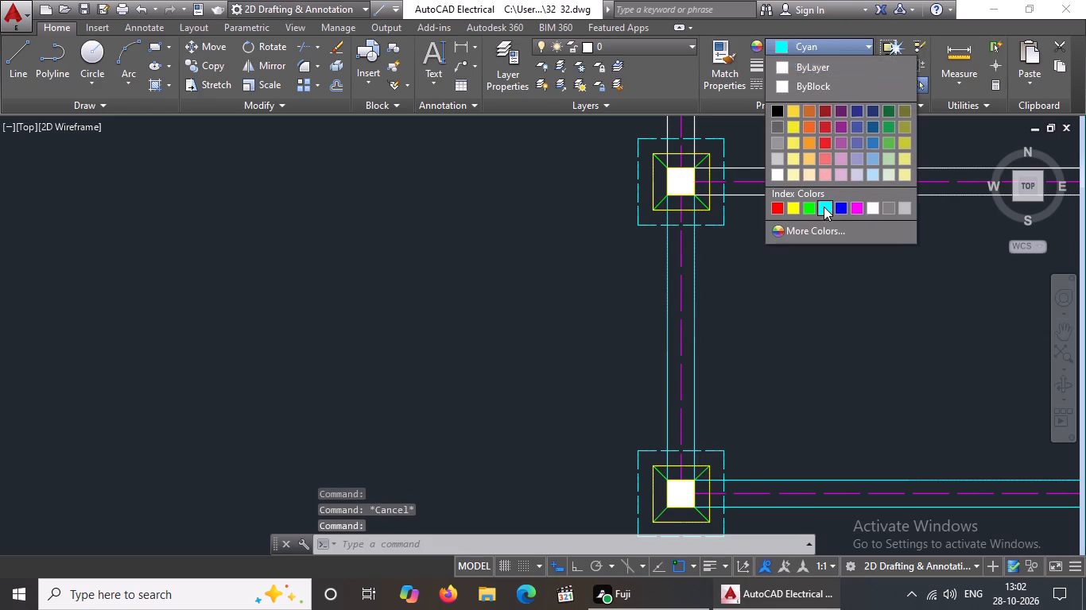
{"action": "key", "text": "Escape"}
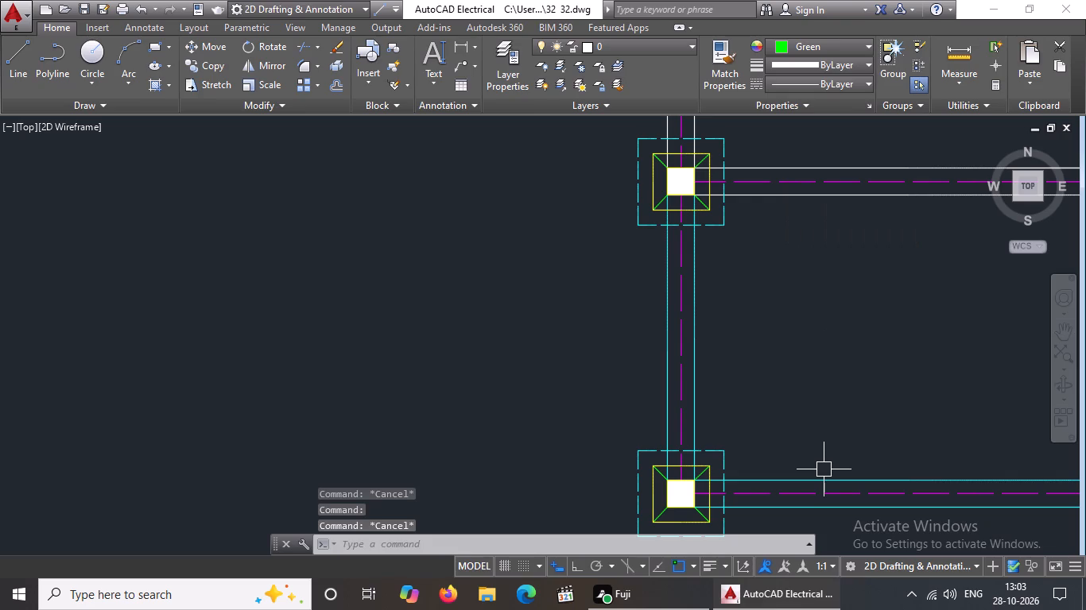
Change the left and right beam lines rising from the bottom row's middle footing to cyan.
{"action": "scroll", "coordinate": [824, 469], "scroll_direction": "down", "scroll_amount": 2}
{"action": "scroll", "coordinate": [925, 405], "scroll_direction": "down", "scroll_amount": 1}
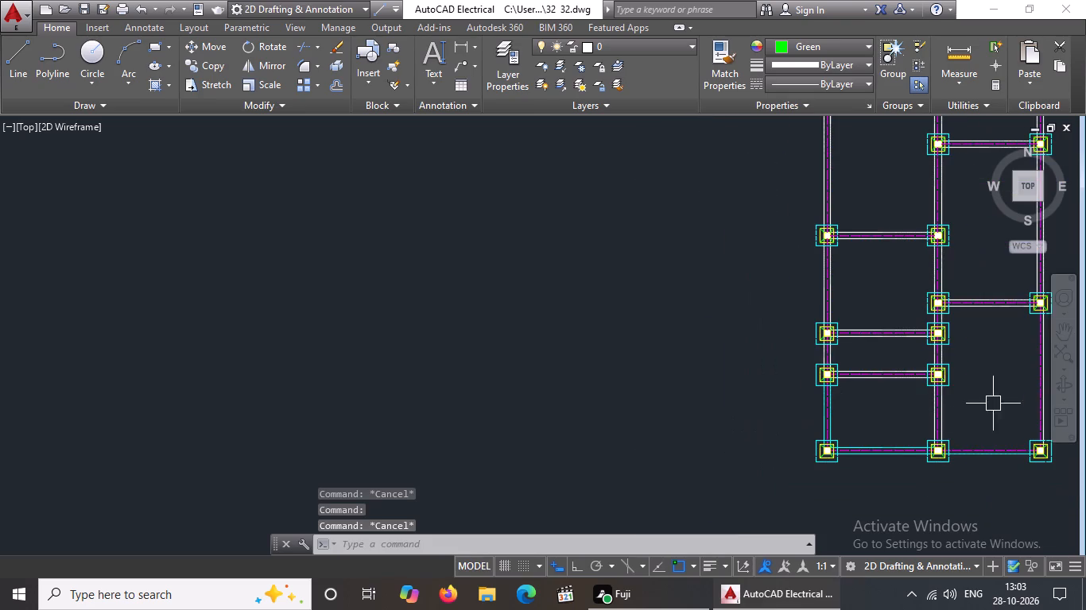
{"action": "middle_click_drag", "start_coordinate": [981, 417], "coordinate": [851, 415]}
{"action": "scroll", "coordinate": [888, 410], "scroll_direction": "up", "scroll_amount": 2}
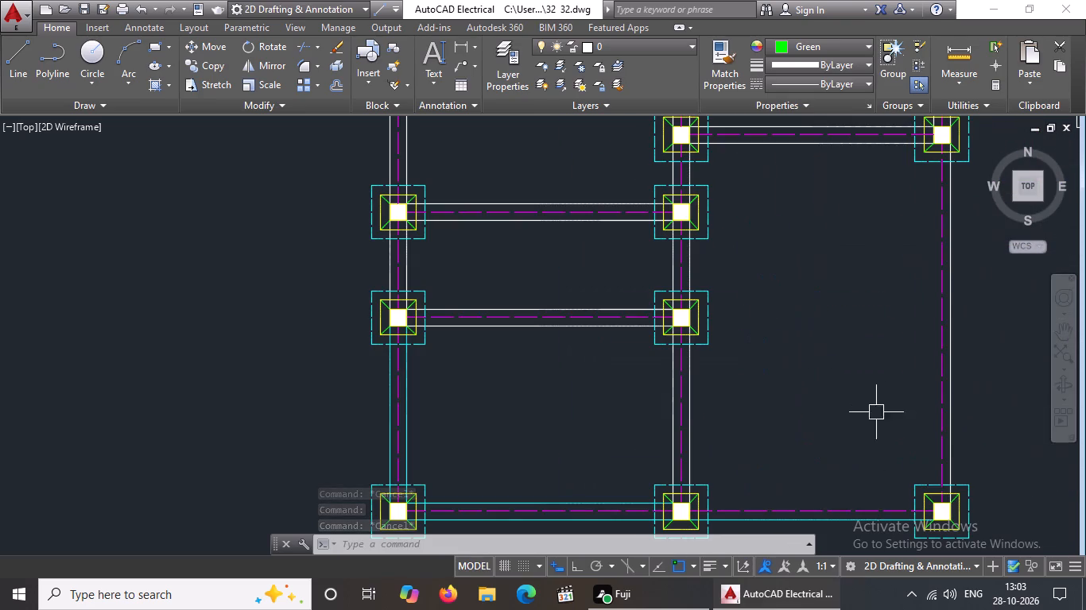
{"action": "left_click", "coordinate": [669, 398]}
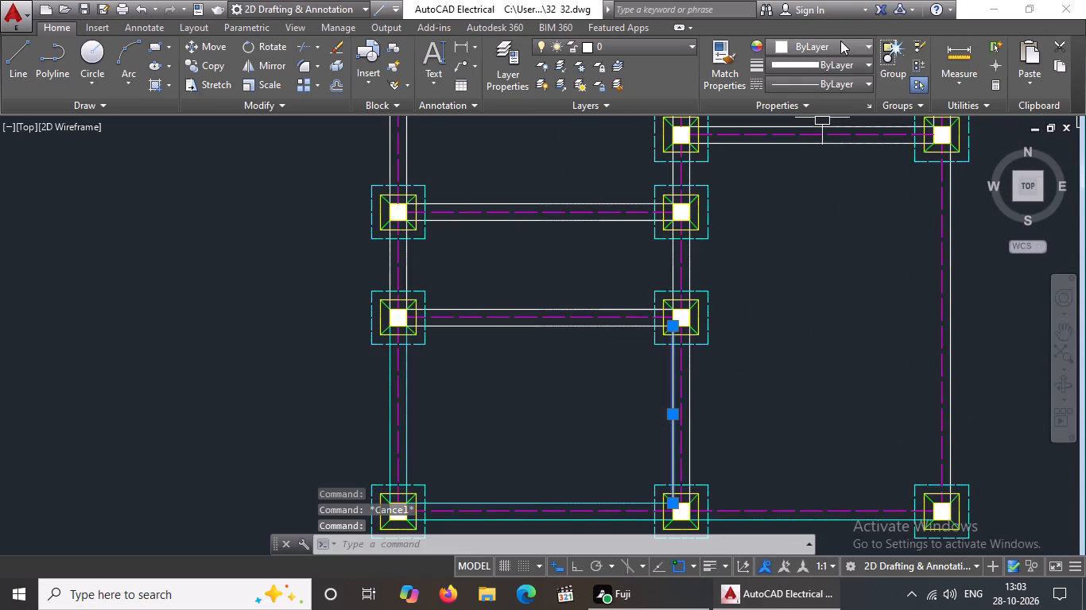
{"action": "left_click", "coordinate": [840, 40]}
{"action": "left_click", "coordinate": [824, 206]}
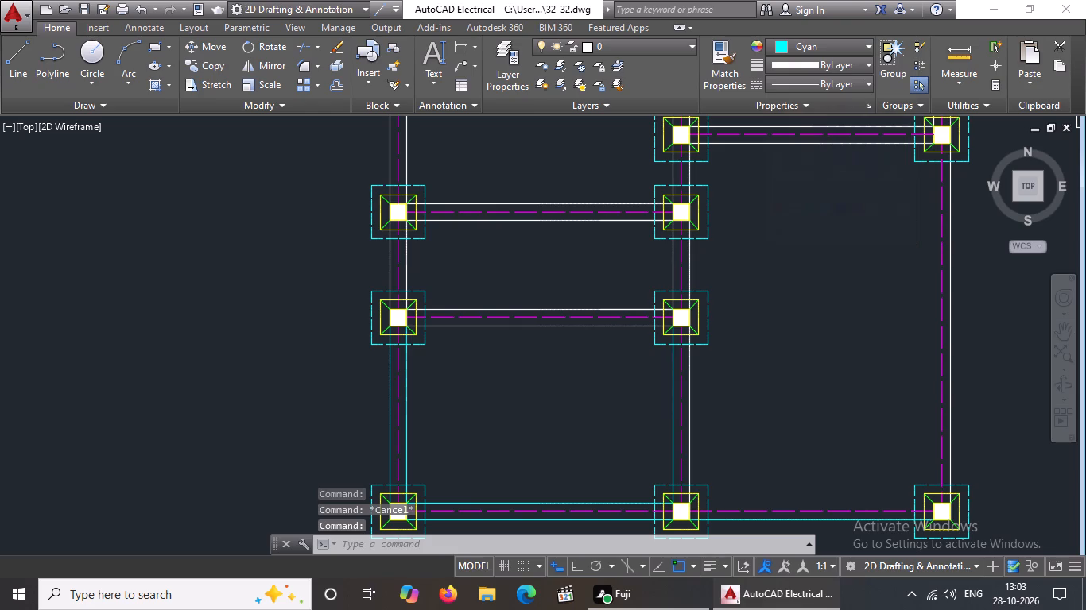
{"action": "key", "text": "Escape"}
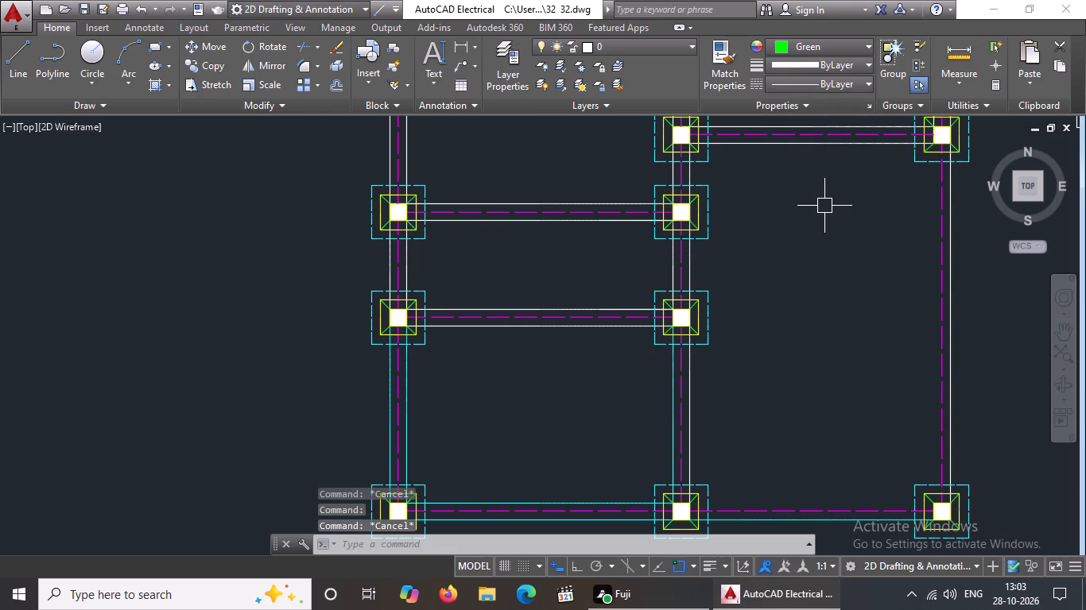
{"action": "left_click", "coordinate": [694, 376]}
{"action": "left_click", "coordinate": [848, 47]}
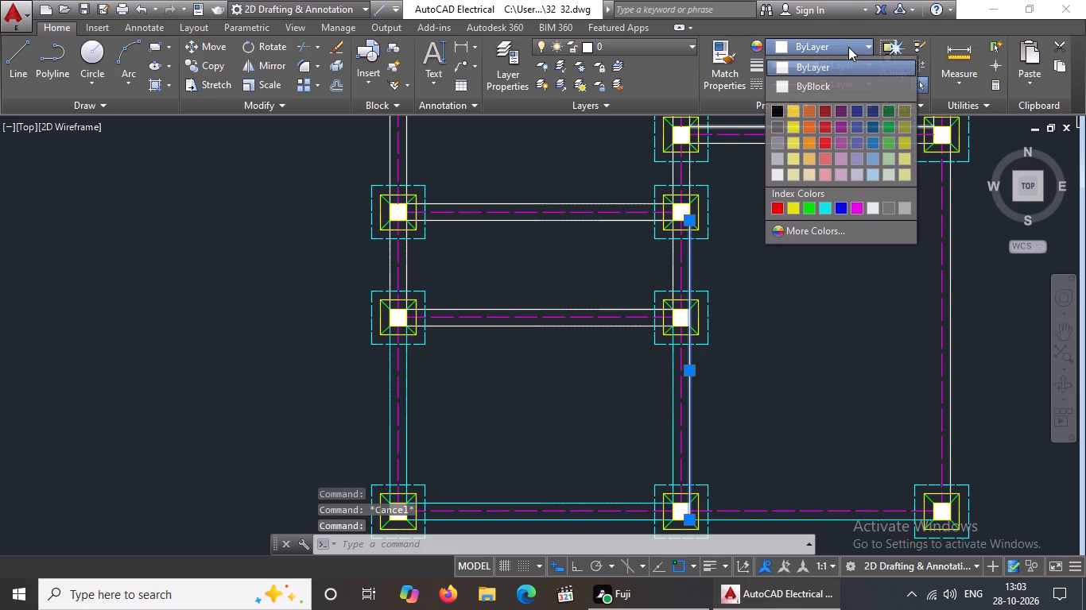
{"action": "left_click", "coordinate": [828, 207]}
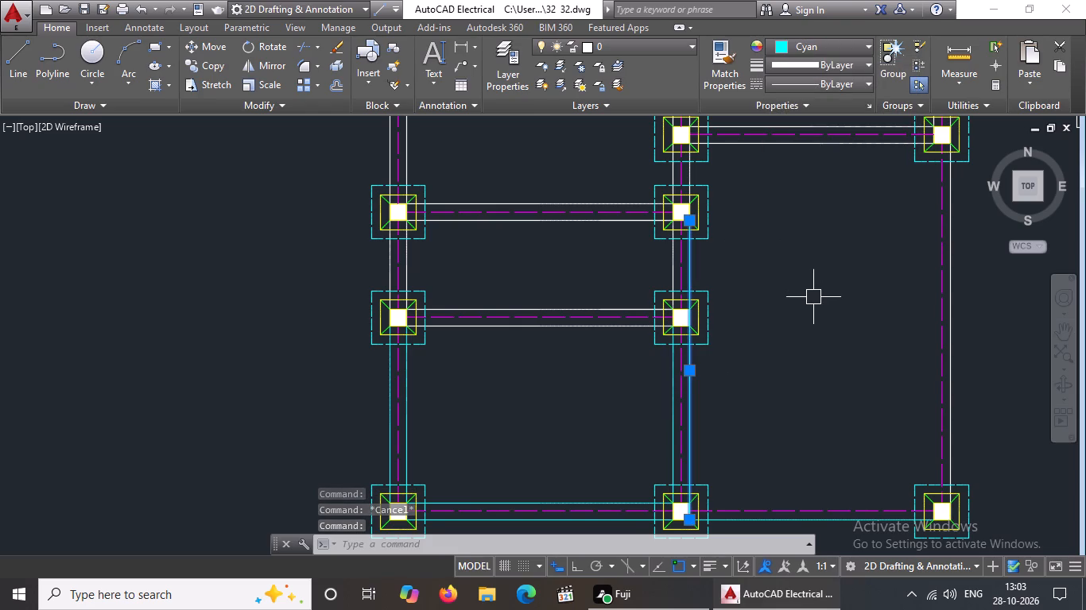
{"action": "key", "text": "Escape"}
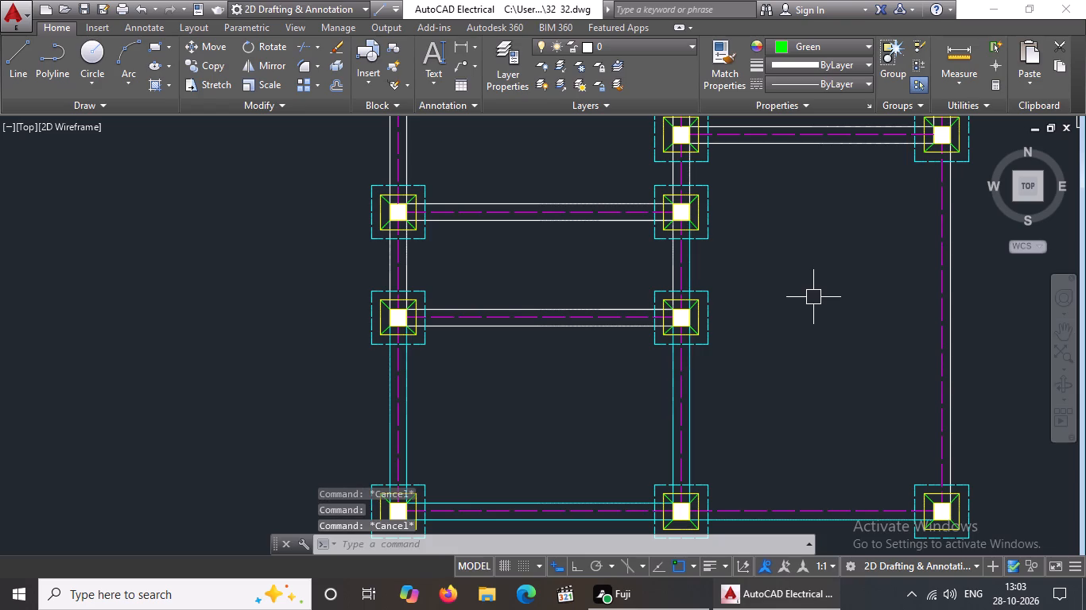
Set the long outer beam line along the right-hand footing column to cyan.
{"action": "scroll", "coordinate": [813, 297], "scroll_direction": "up", "scroll_amount": 2}
{"action": "scroll", "coordinate": [811, 296], "scroll_direction": "down", "scroll_amount": 4}
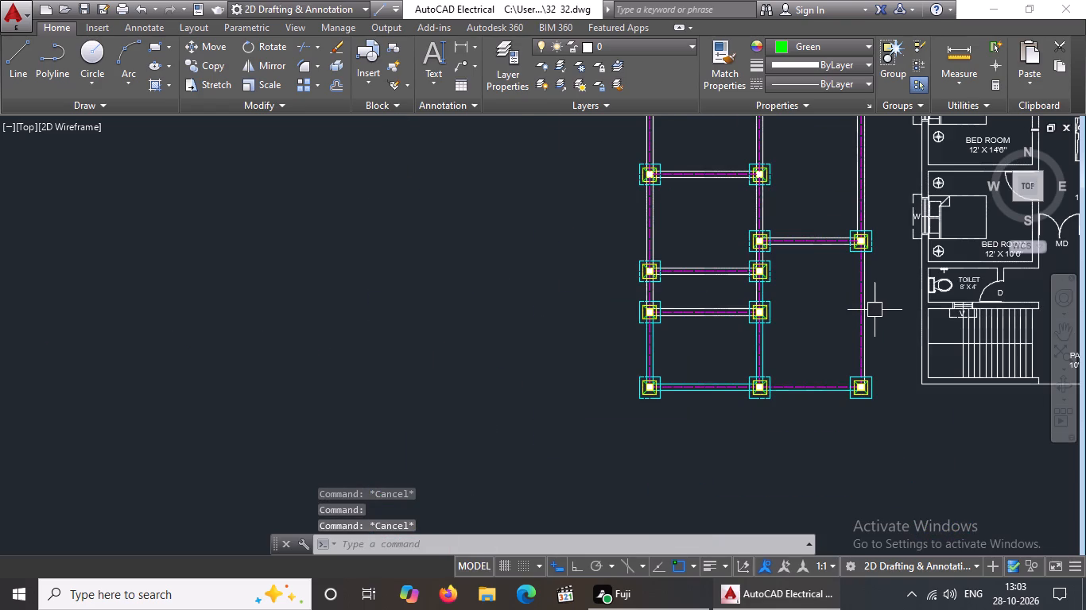
{"action": "scroll", "coordinate": [874, 309], "scroll_direction": "up", "scroll_amount": 1}
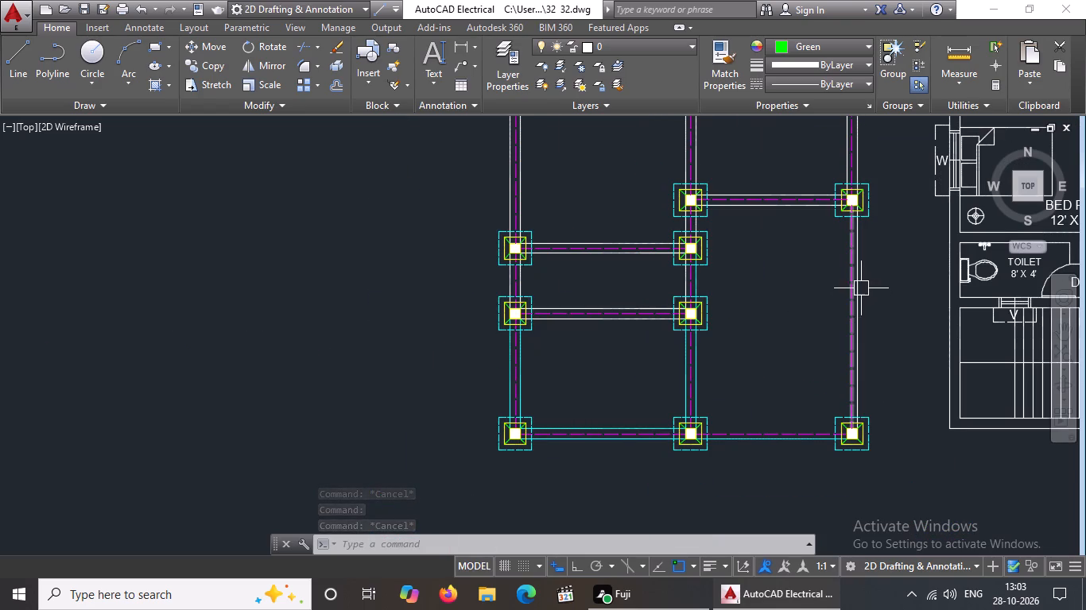
{"action": "left_click", "coordinate": [862, 287]}
{"action": "left_click", "coordinate": [844, 44]}
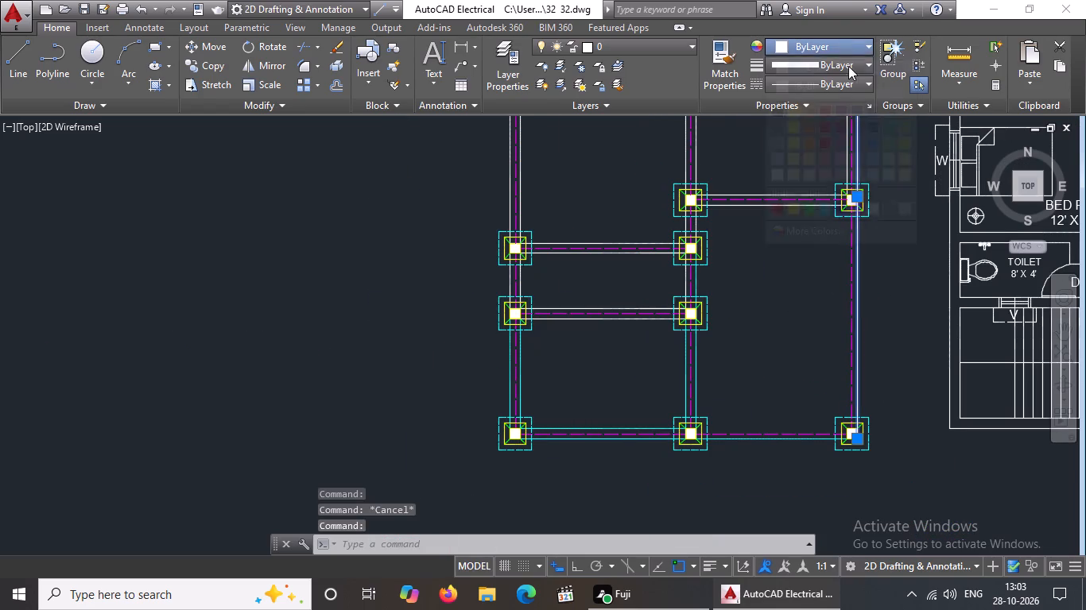
{"action": "left_click", "coordinate": [828, 208]}
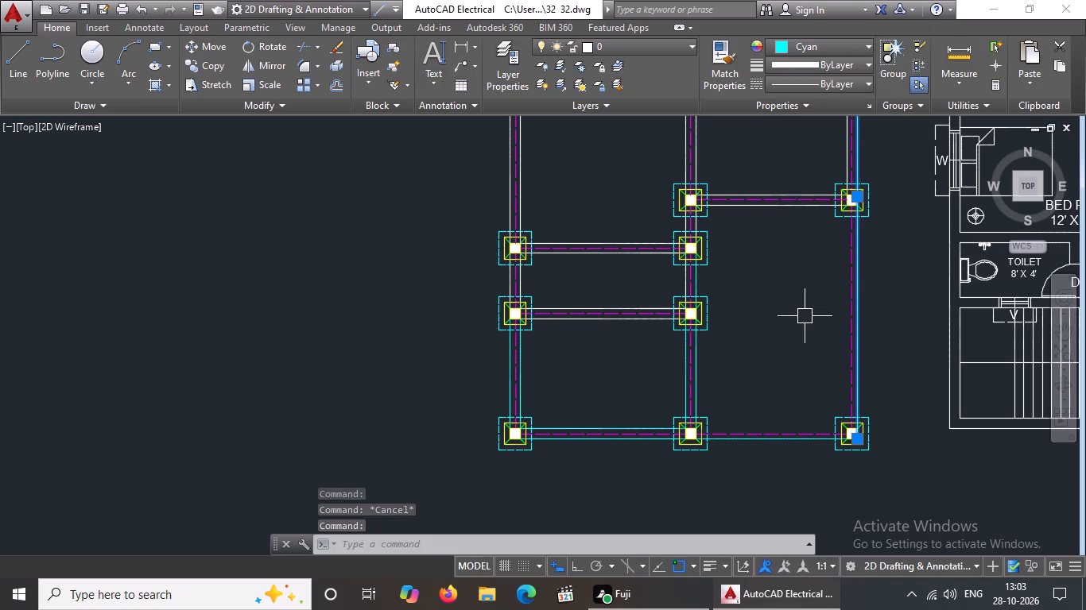
{"action": "key", "text": "Escape"}
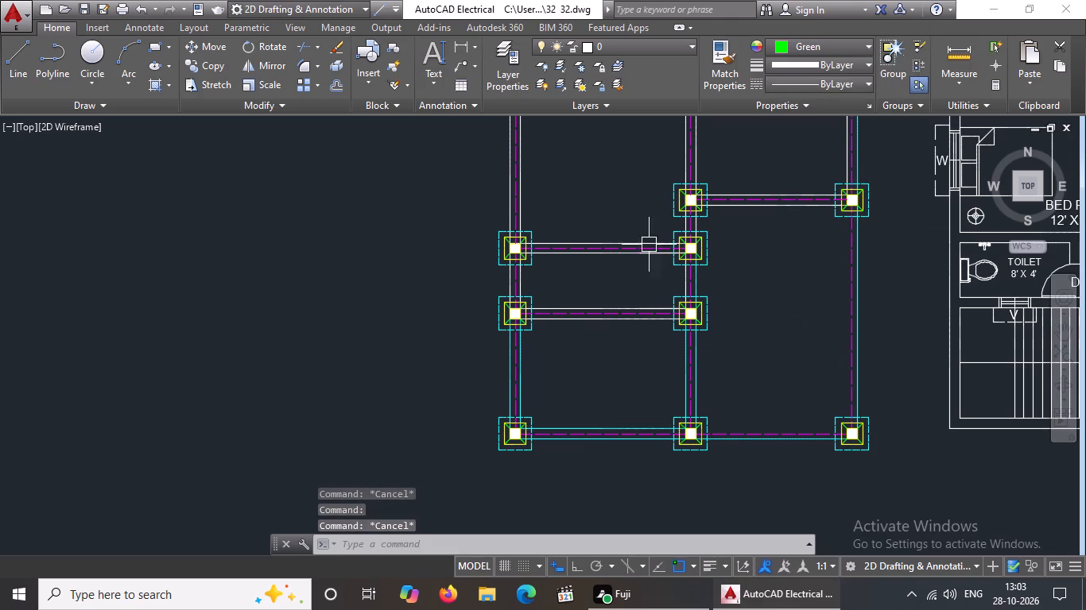
Set the lower beam line between the left and middle footings of the second row from the bottom to cyan.
{"action": "left_click", "coordinate": [570, 322]}
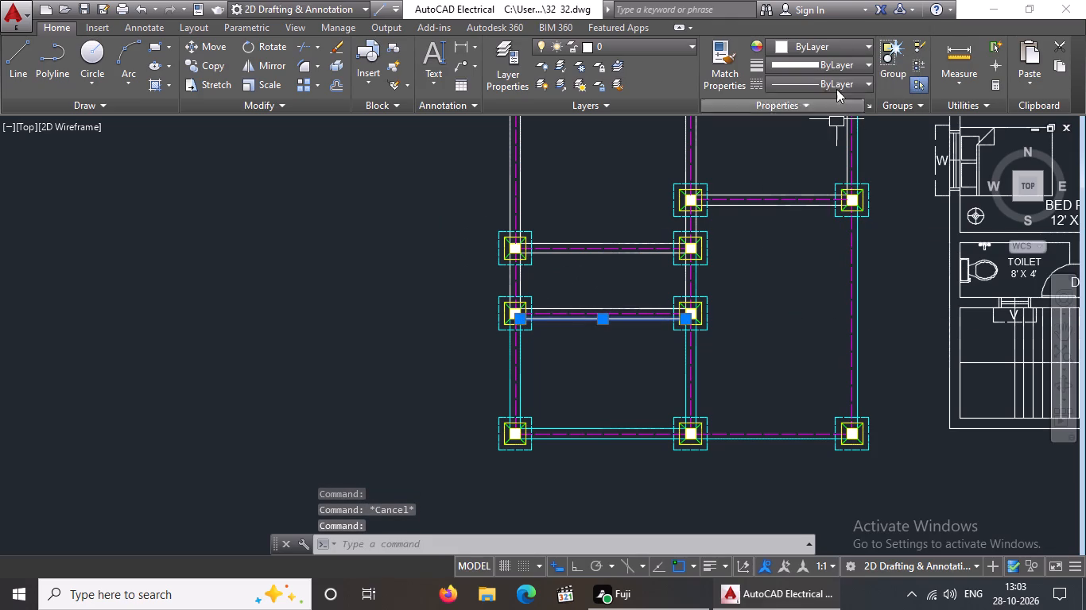
{"action": "left_click", "coordinate": [841, 49]}
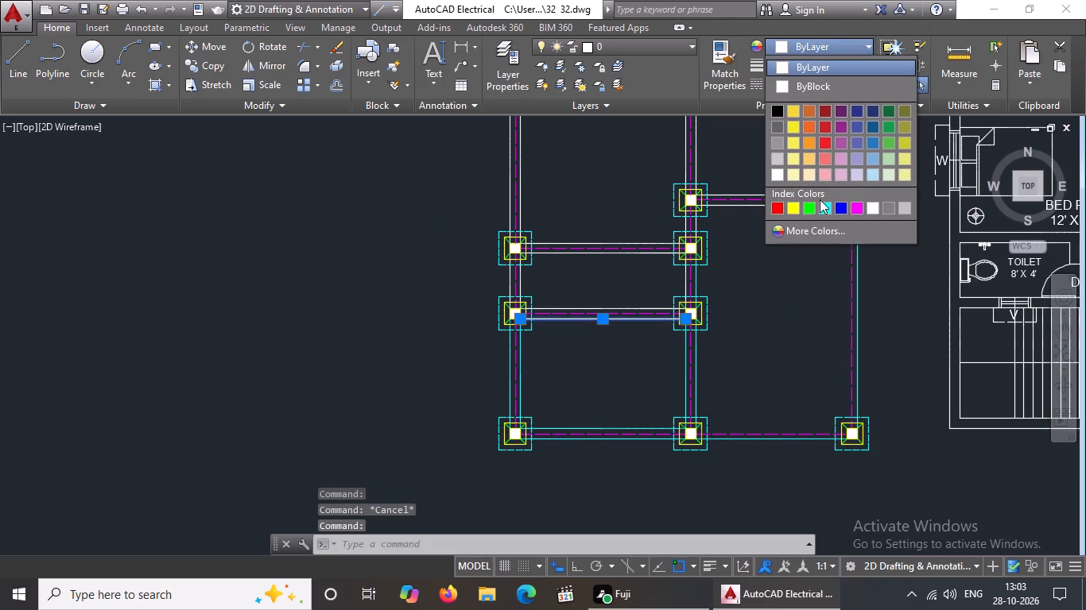
{"action": "left_click", "coordinate": [828, 205]}
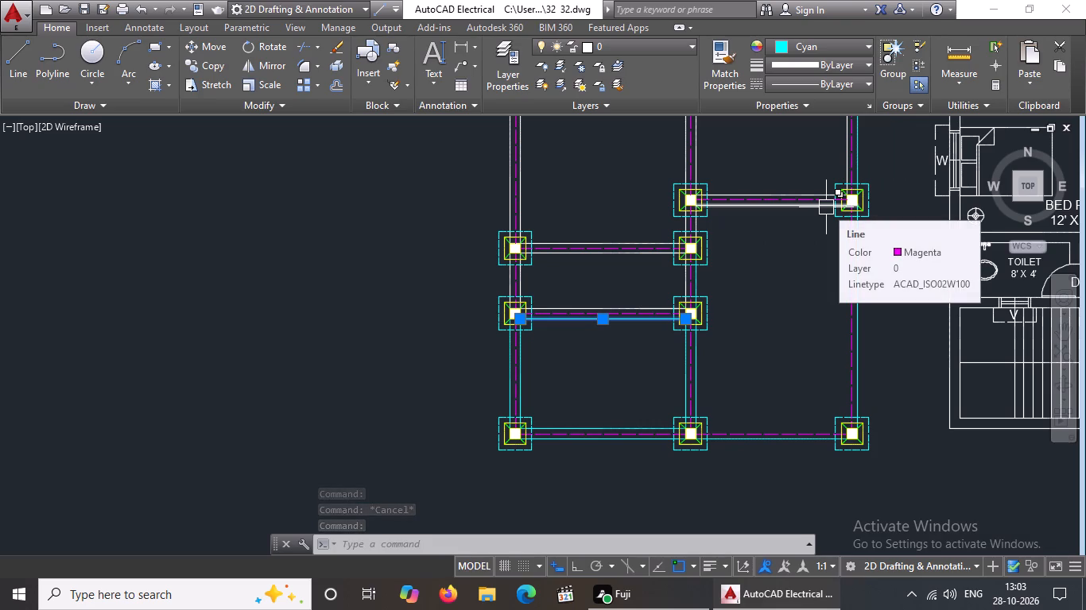
{"action": "key", "text": "Escape"}
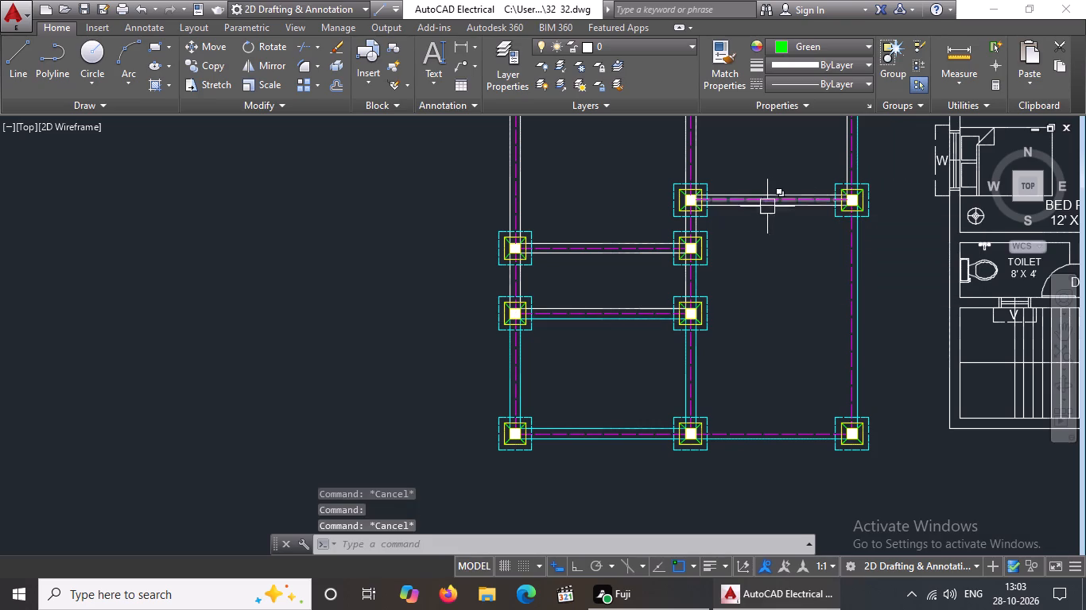
Delete the short overlapping segment at the right end of the second row's upper beam line.
{"action": "scroll", "coordinate": [647, 302], "scroll_direction": "up", "scroll_amount": 1}
{"action": "left_click", "coordinate": [645, 309]}
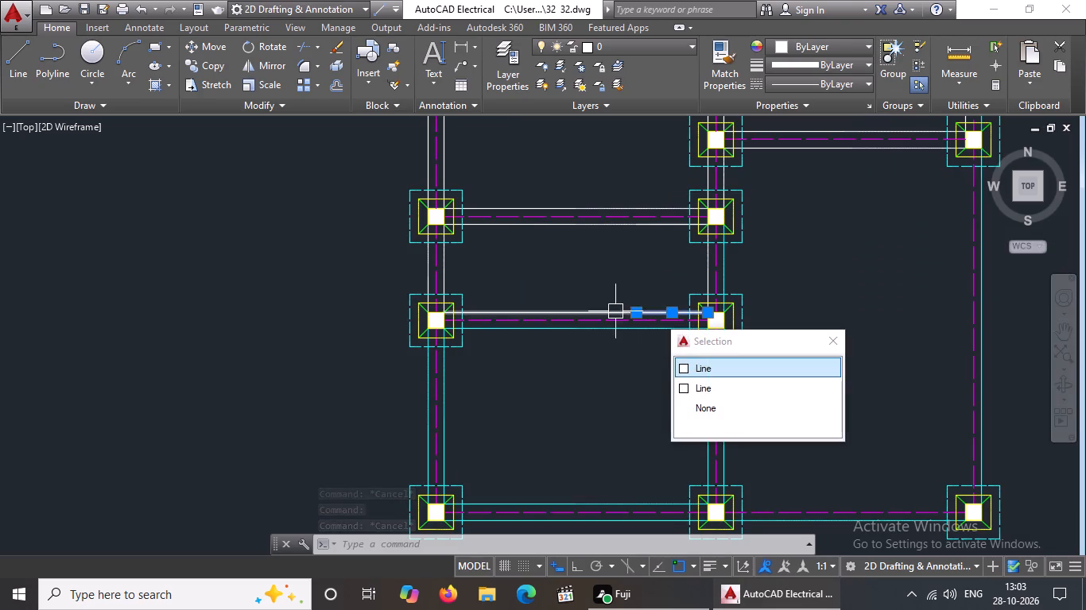
{"action": "key", "text": "Delete"}
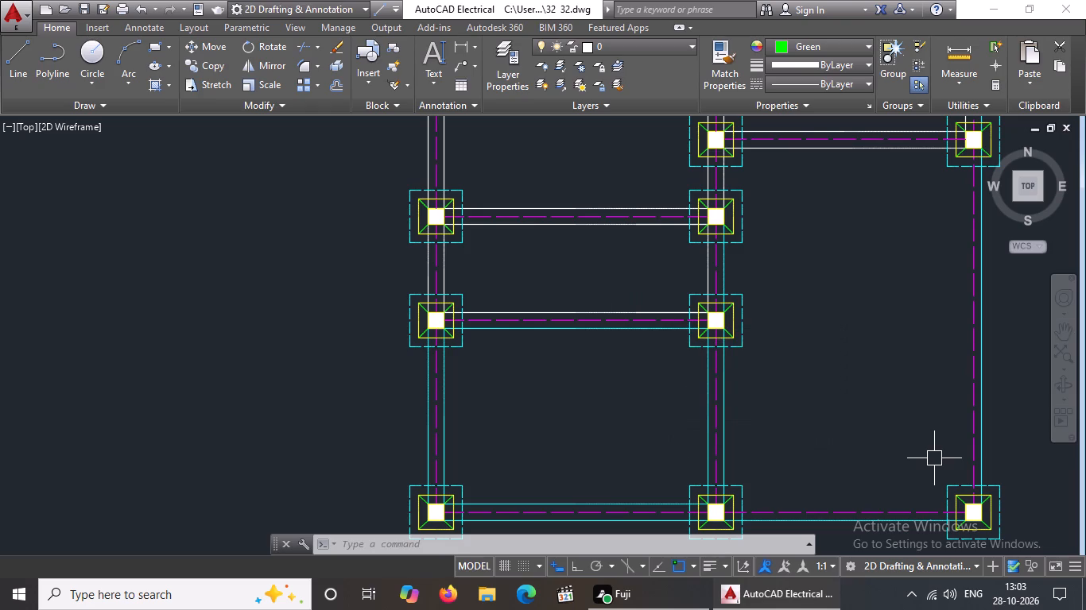
{"action": "left_click", "coordinate": [670, 313]}
{"action": "key", "text": "Delete"}
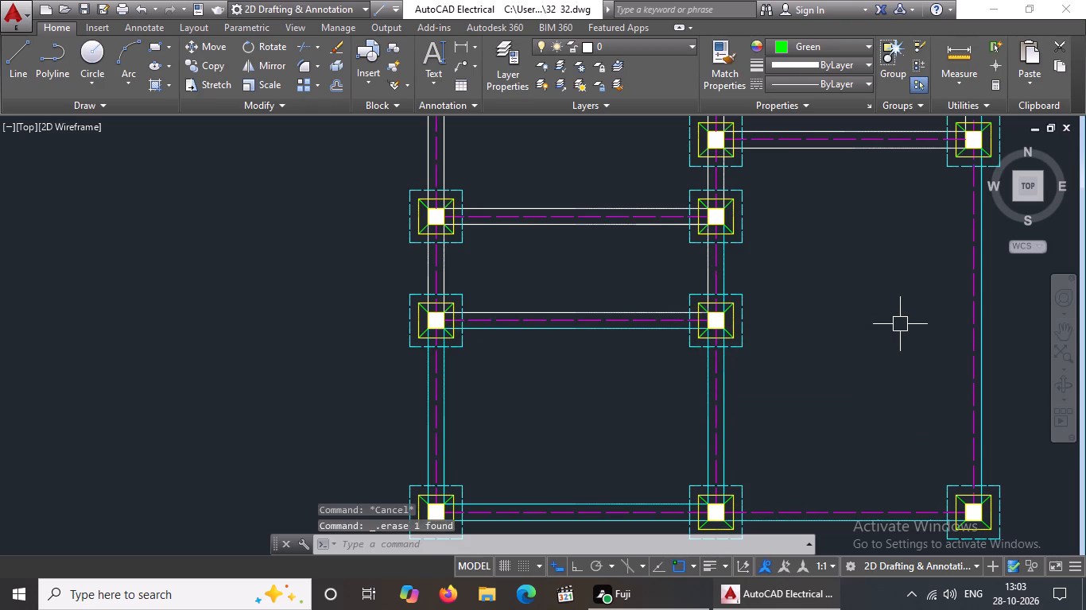
Set the upper beam line between the left and middle footings of the second row from the bottom to cyan.
{"action": "left_click", "coordinate": [611, 313]}
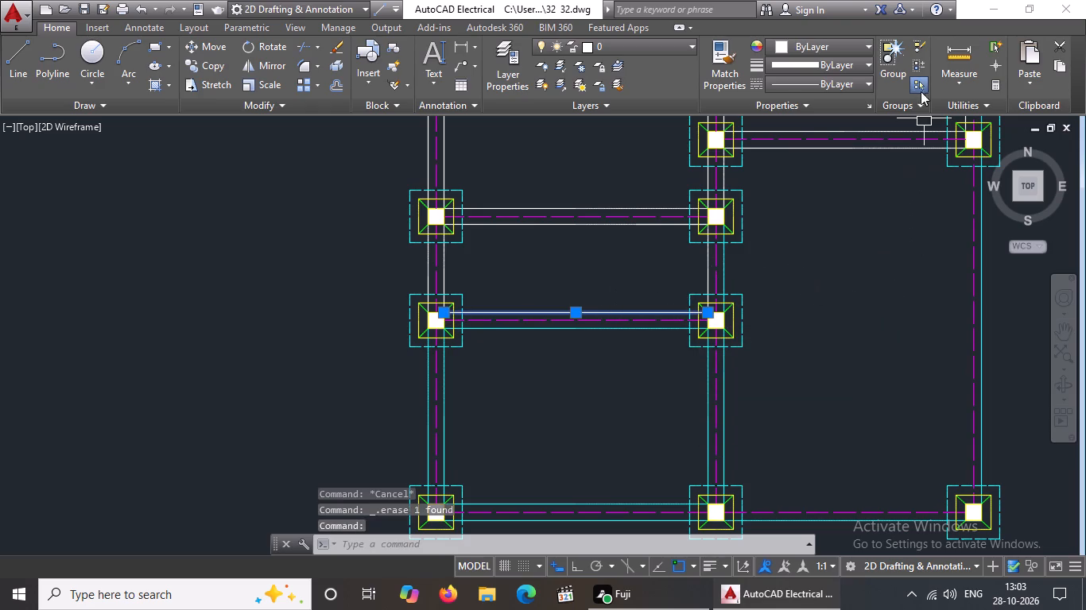
{"action": "left_click", "coordinate": [844, 41]}
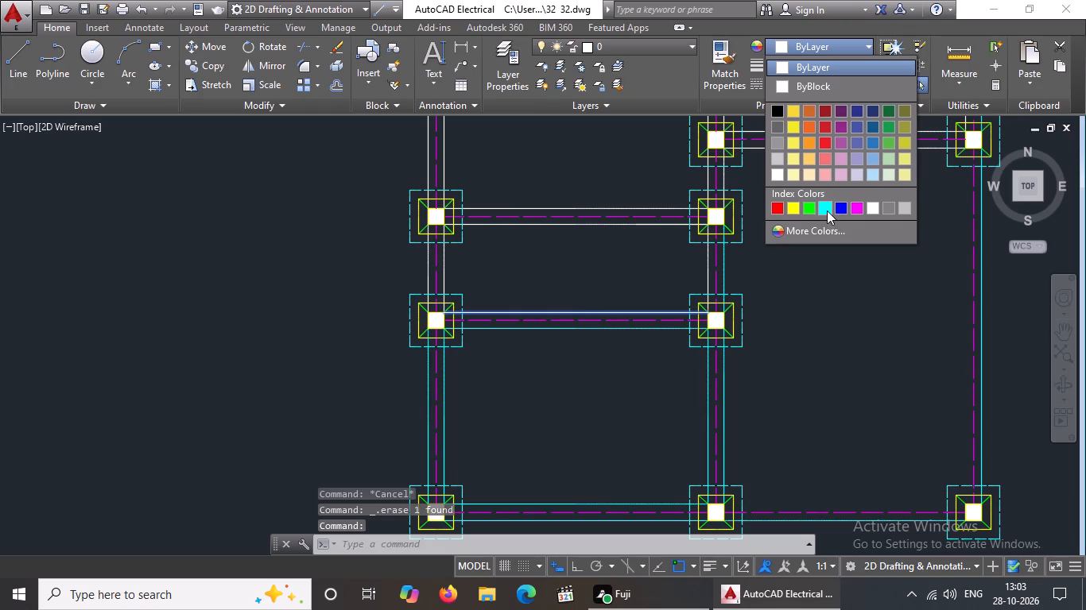
{"action": "left_click", "coordinate": [827, 210]}
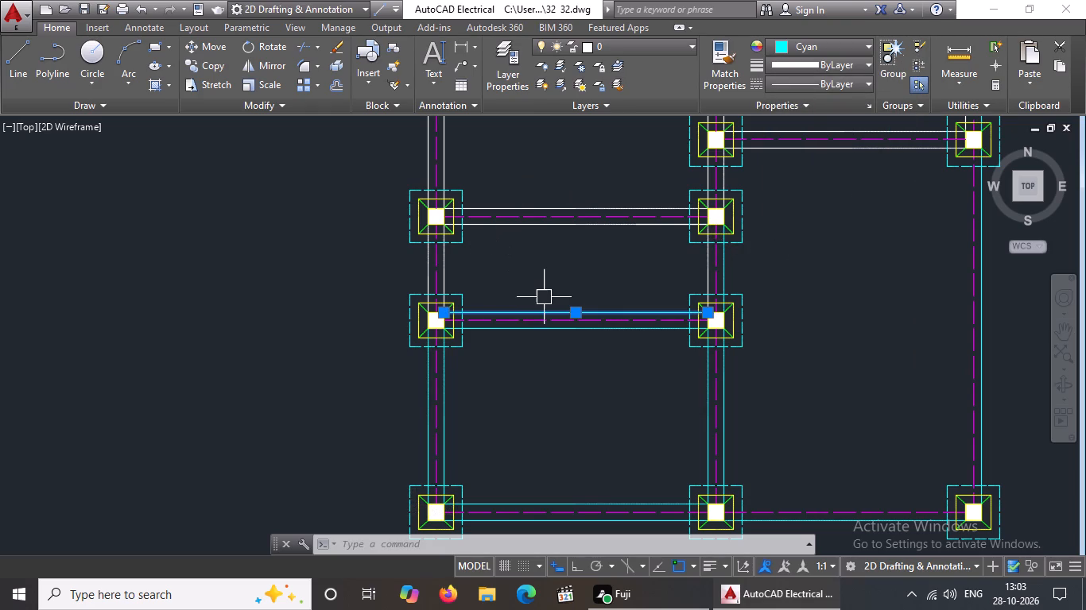
Set the left beam line between the middle-column footings of the second and third rows from the bottom to cyan.
{"action": "left_click", "coordinate": [703, 258]}
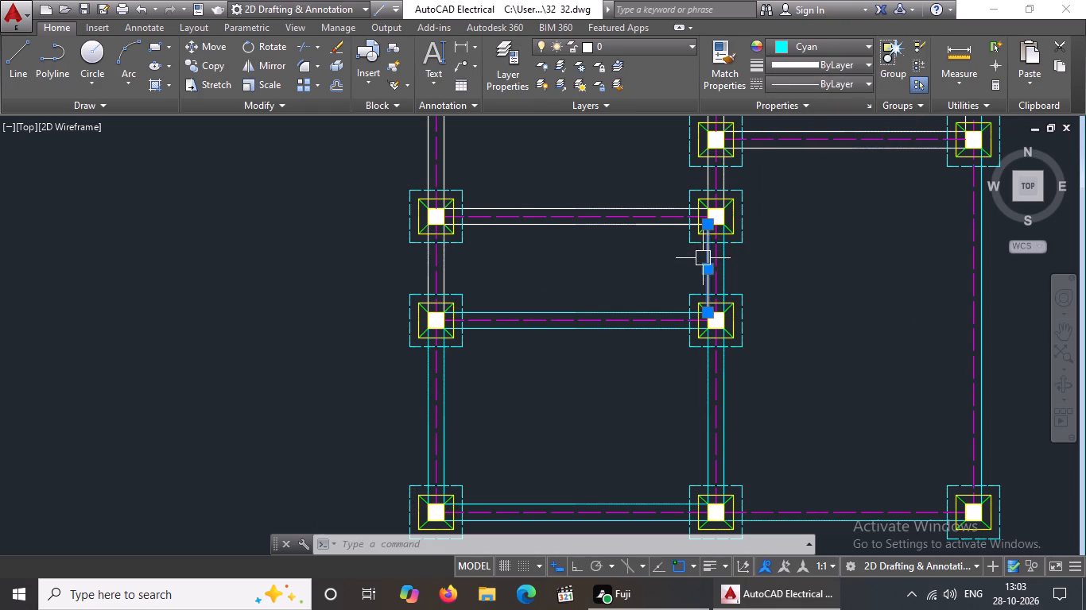
{"action": "left_click", "coordinate": [793, 47]}
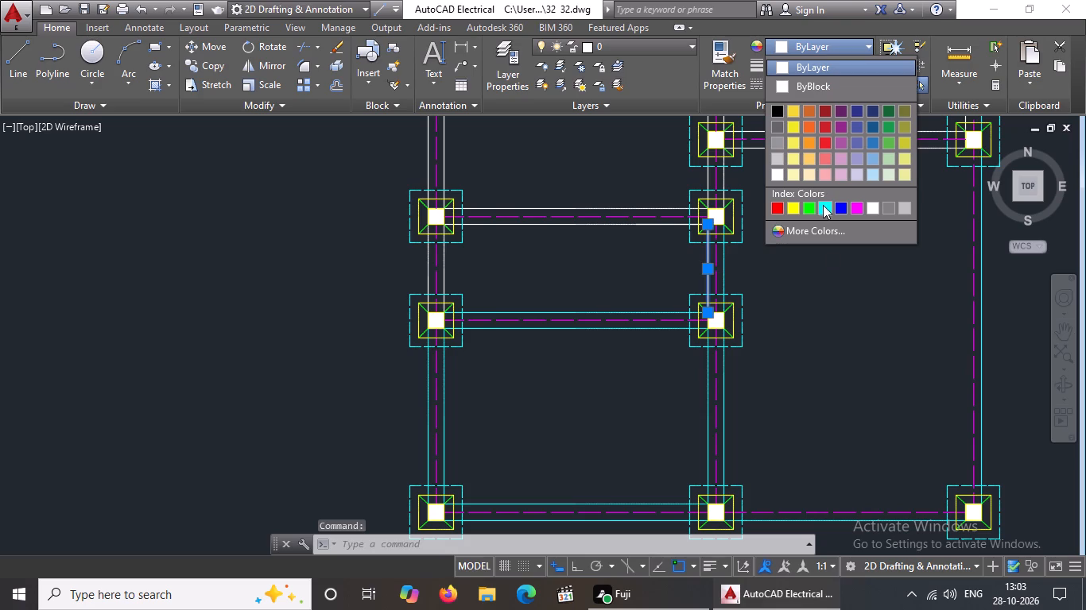
{"action": "left_click", "coordinate": [824, 205]}
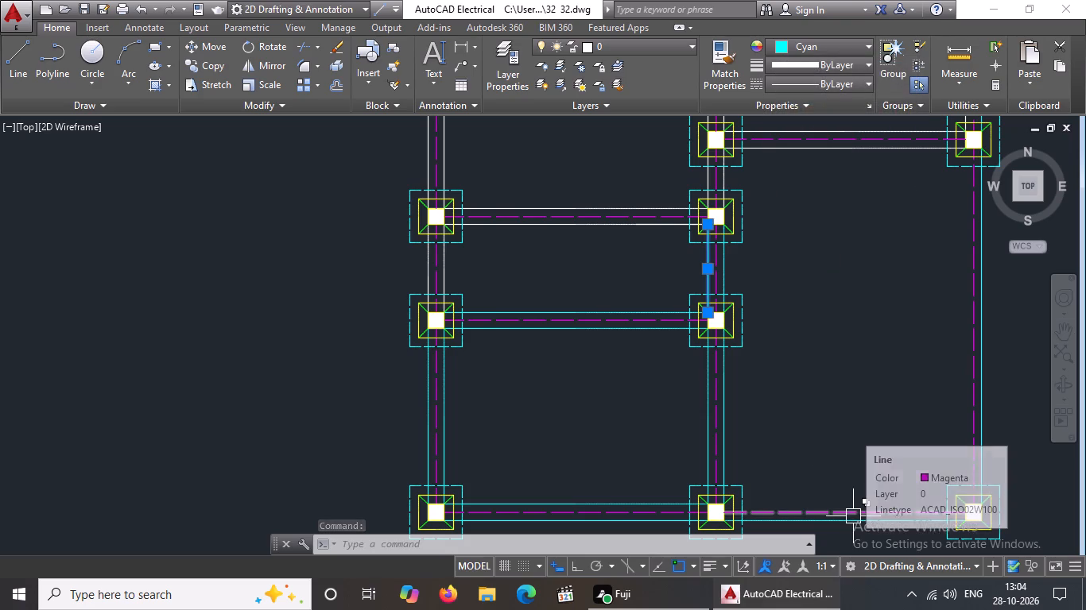
{"action": "key", "text": "Escape"}
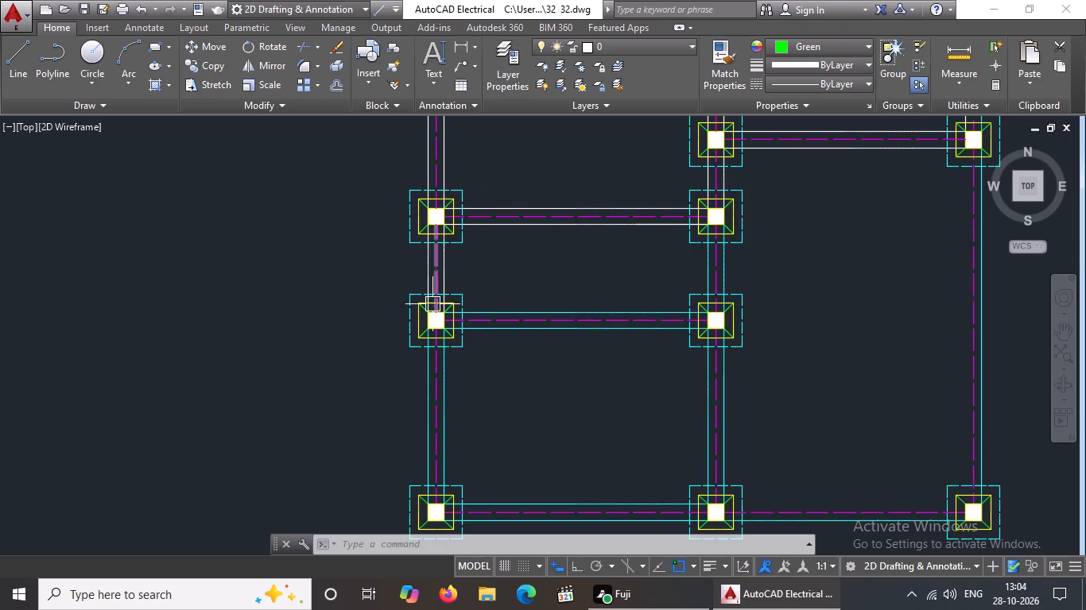
Set both beam lines between the left-column footings of the second and third rows from the bottom to cyan.
{"action": "scroll", "coordinate": [444, 277], "scroll_direction": "up", "scroll_amount": 2}
{"action": "left_click", "coordinate": [443, 272]}
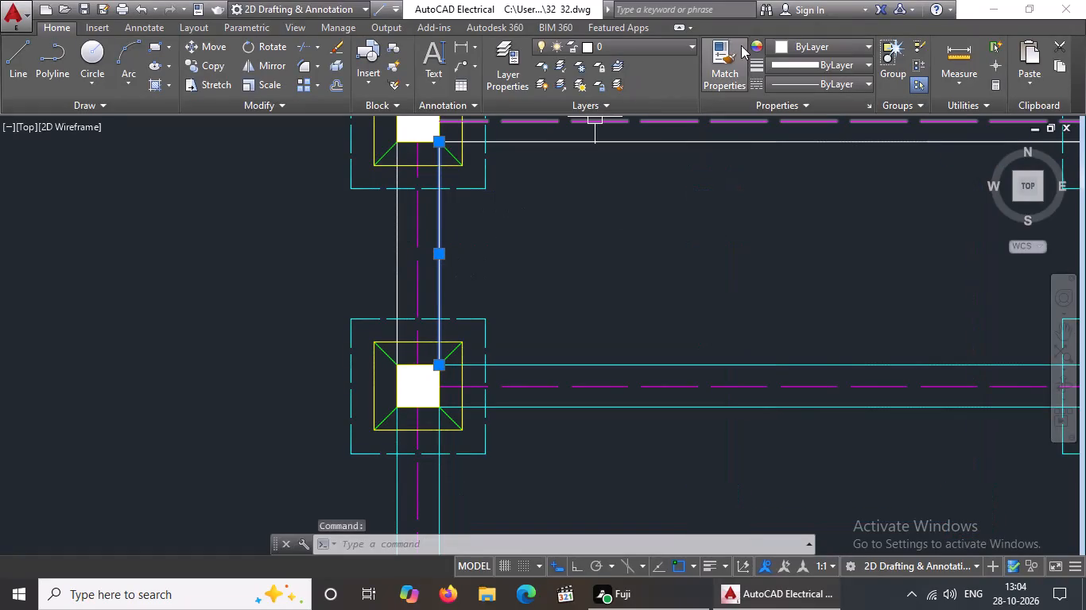
{"action": "left_click", "coordinate": [837, 44]}
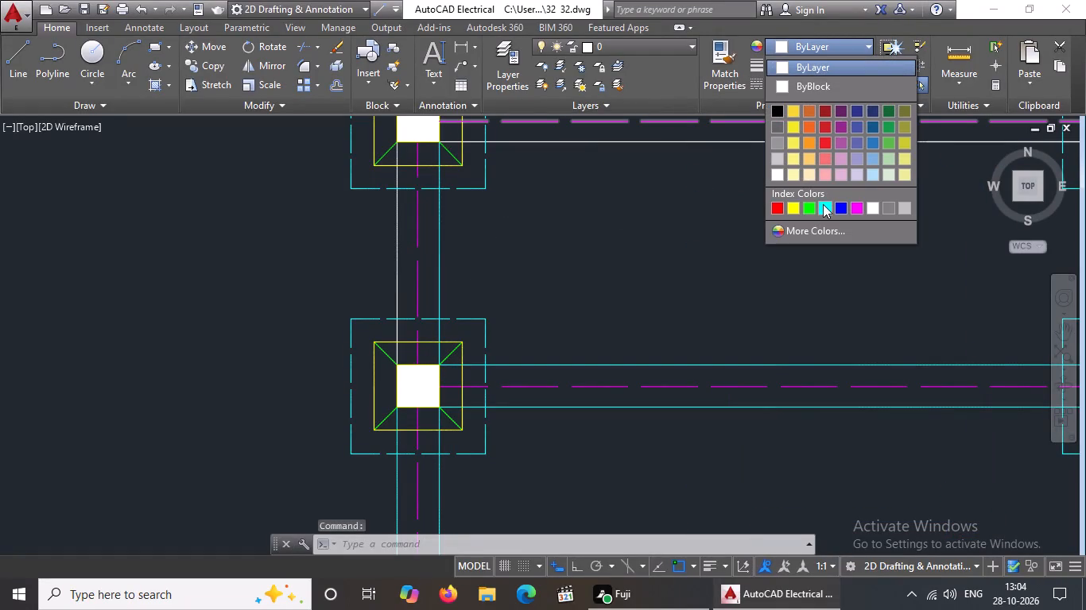
{"action": "left_click", "coordinate": [824, 203]}
{"action": "key", "text": "Escape"}
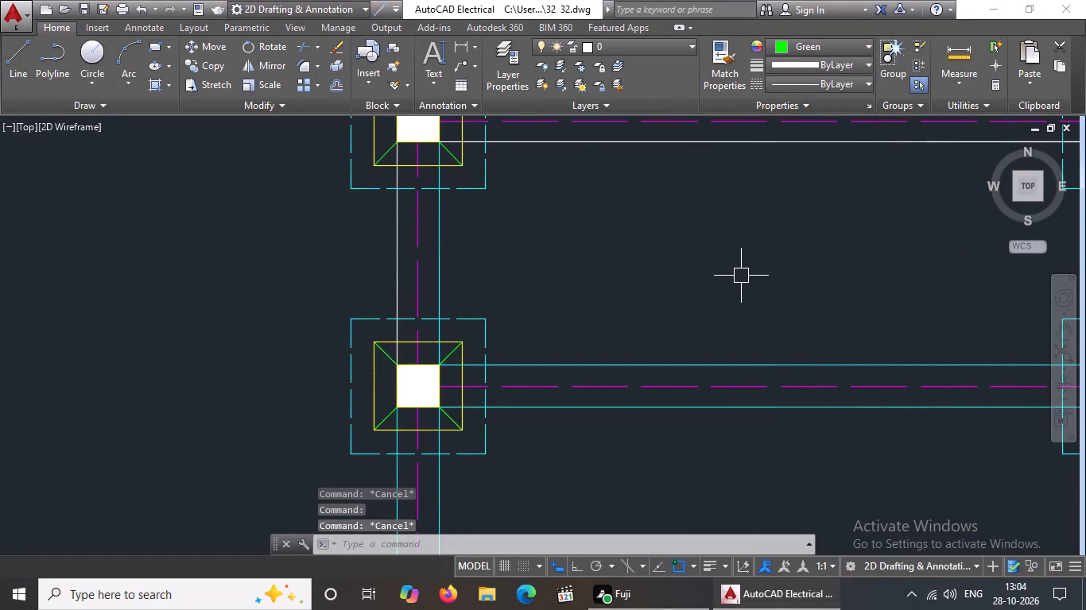
{"action": "scroll", "coordinate": [720, 276], "scroll_direction": "down", "scroll_amount": 2}
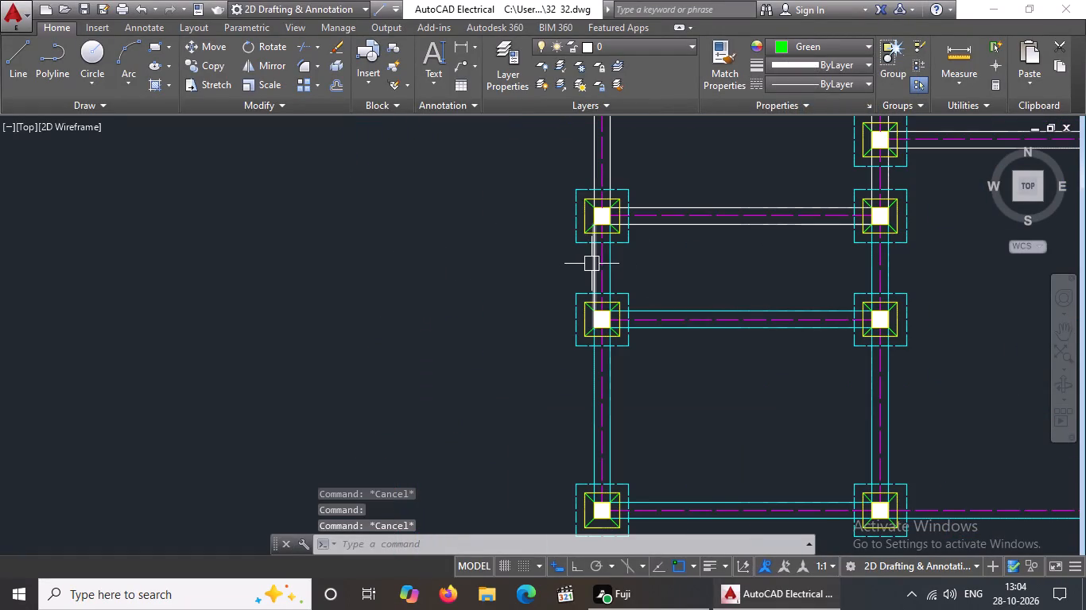
{"action": "left_click", "coordinate": [591, 263]}
{"action": "left_click", "coordinate": [820, 43]}
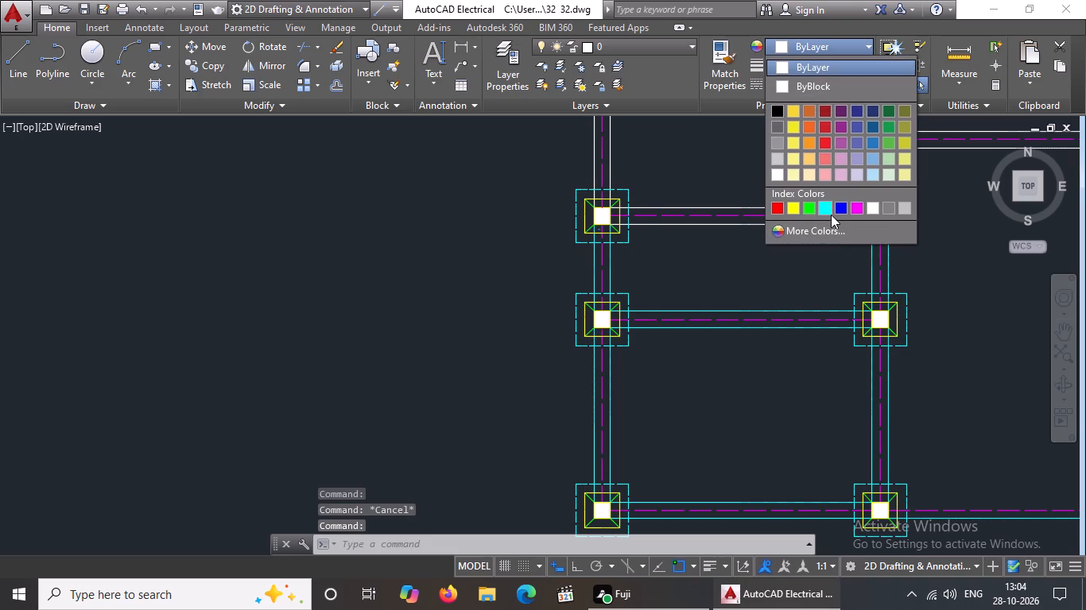
{"action": "left_click", "coordinate": [827, 207]}
{"action": "scroll", "coordinate": [734, 284], "scroll_direction": "down", "scroll_amount": 4}
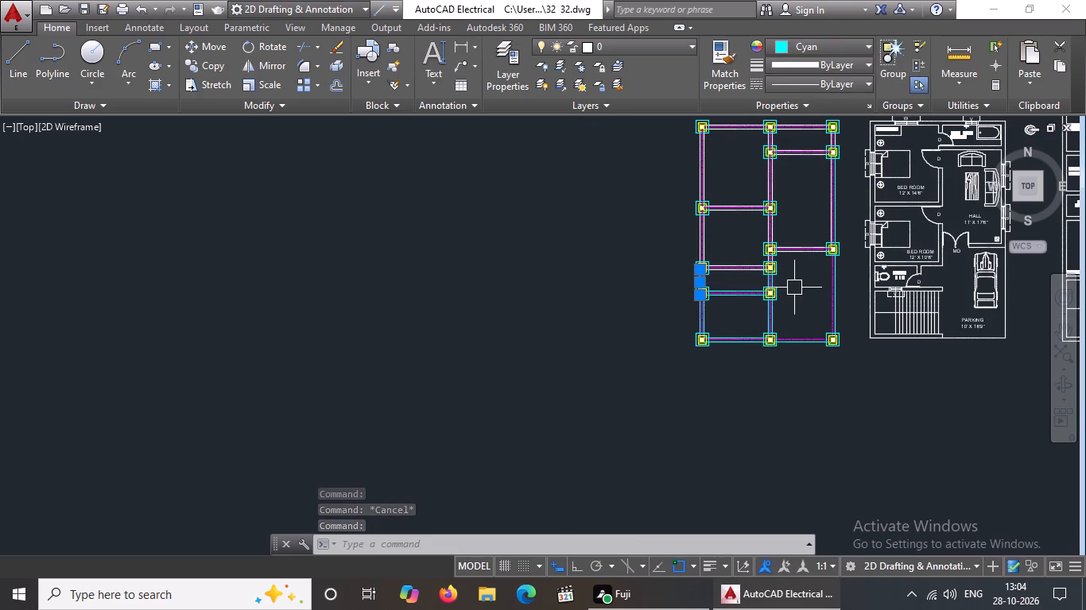
{"action": "key", "text": "Escape"}
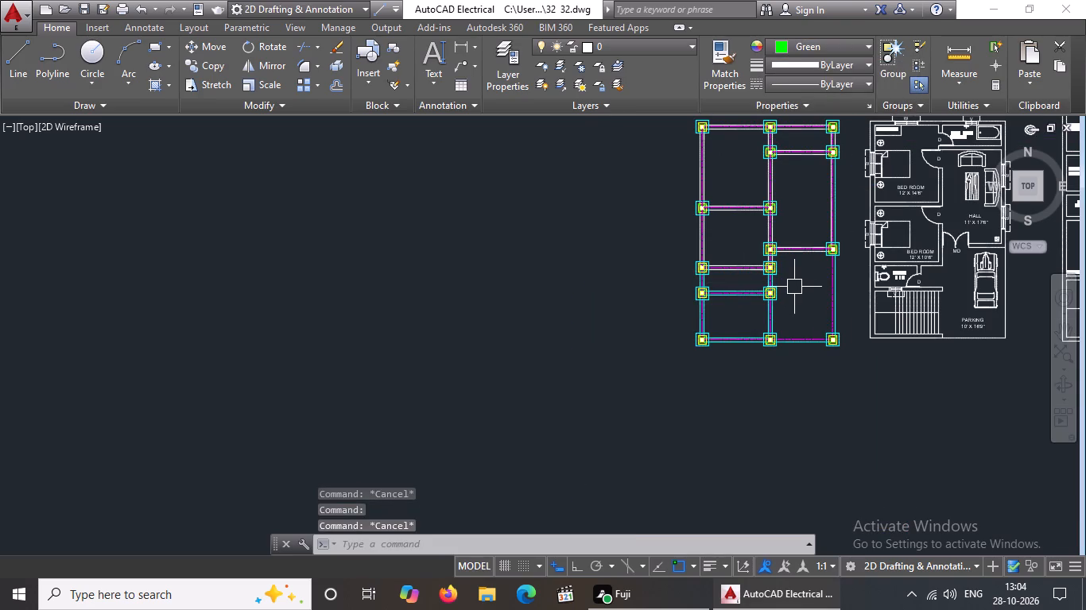
Delete the short overlapping segment at the right end of the lower beam line in the third row from the bottom.
{"action": "scroll", "coordinate": [801, 276], "scroll_direction": "up", "scroll_amount": 2}
{"action": "scroll", "coordinate": [724, 236], "scroll_direction": "up", "scroll_amount": 2}
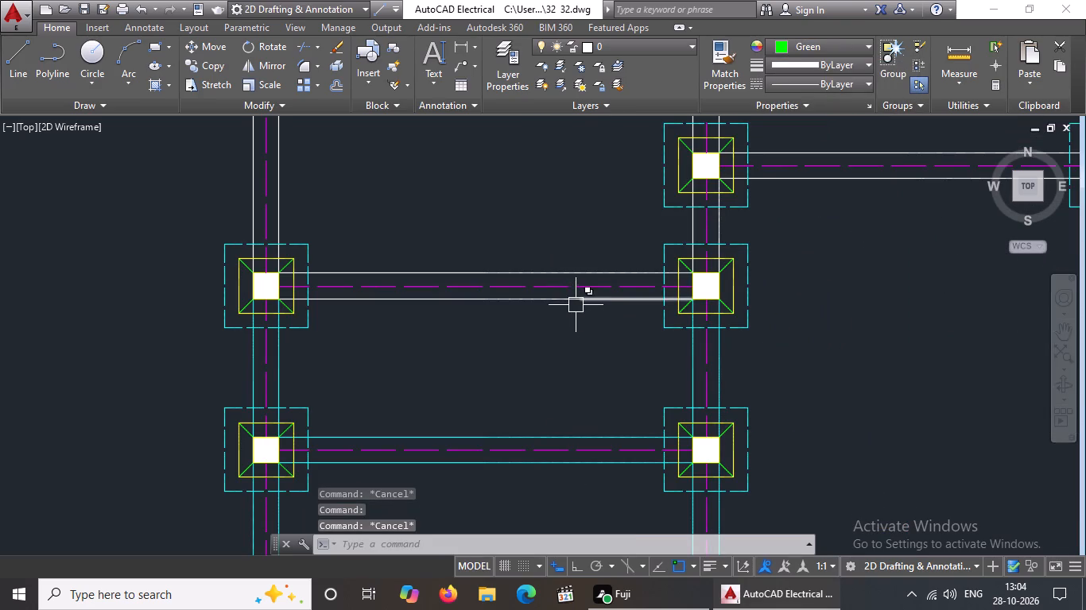
{"action": "left_click", "coordinate": [576, 304]}
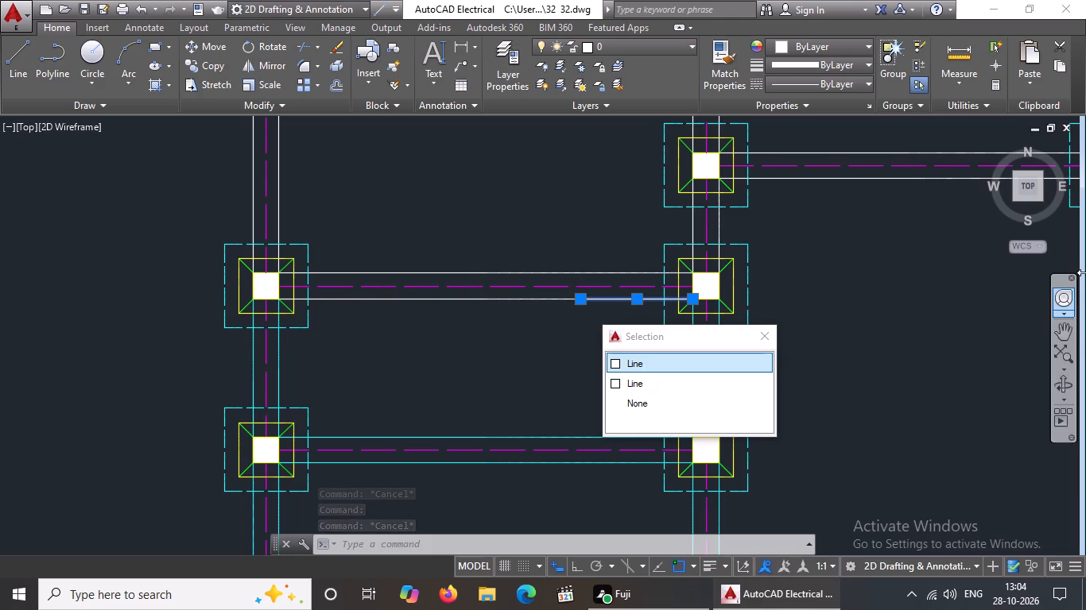
{"action": "key", "text": "Delete"}
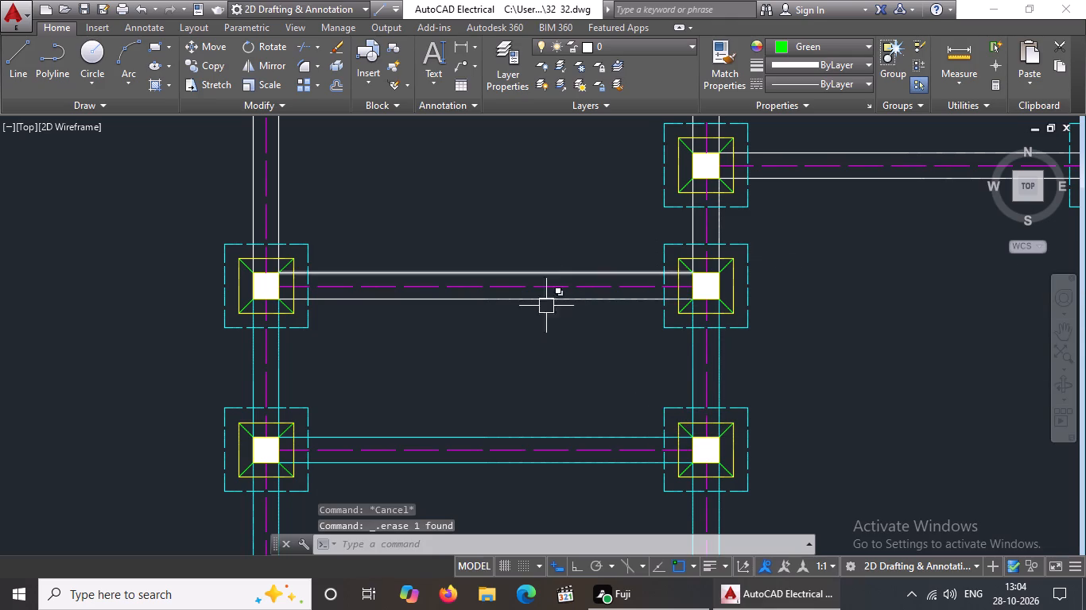
Set both beam lines between the left and middle footings of the third row from the bottom to cyan.
{"action": "left_click", "coordinate": [535, 299]}
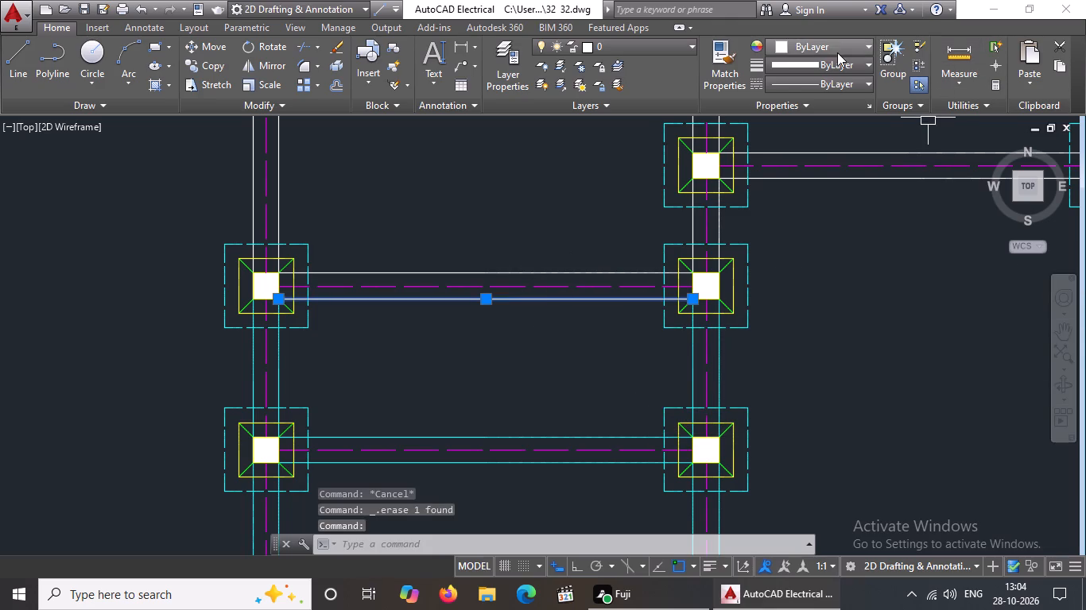
{"action": "left_click", "coordinate": [837, 44]}
{"action": "left_click", "coordinate": [823, 205]}
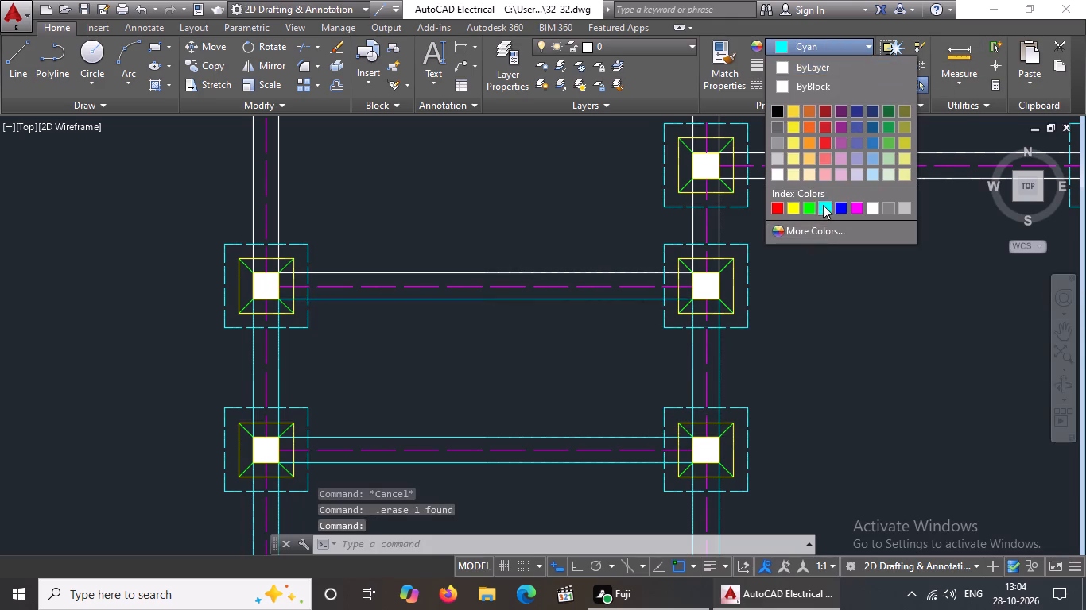
{"action": "key", "text": "Escape"}
{"action": "left_click", "coordinate": [628, 274]}
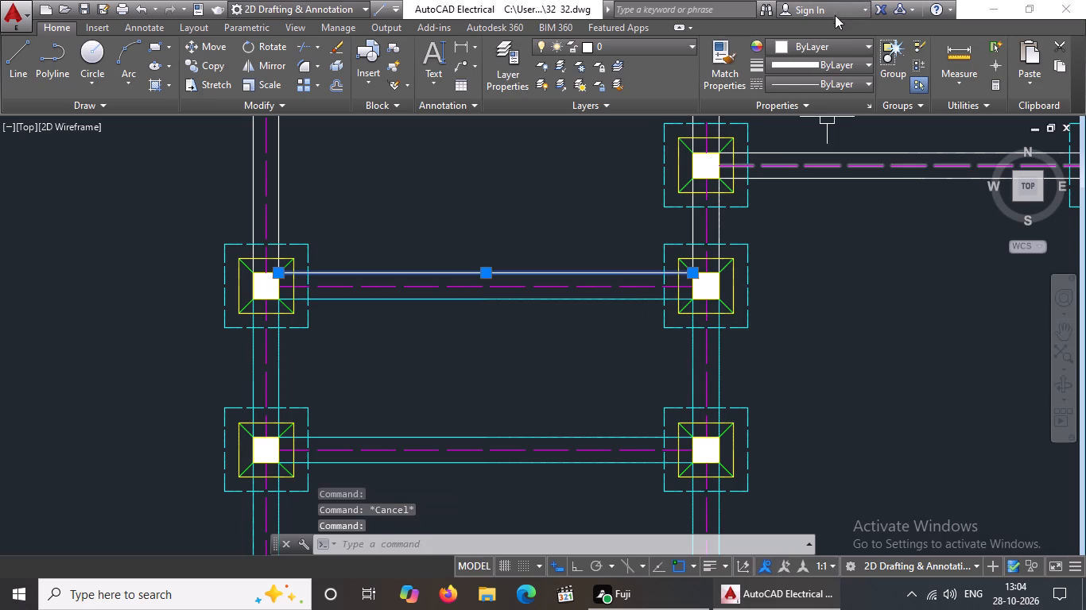
{"action": "left_click", "coordinate": [818, 39]}
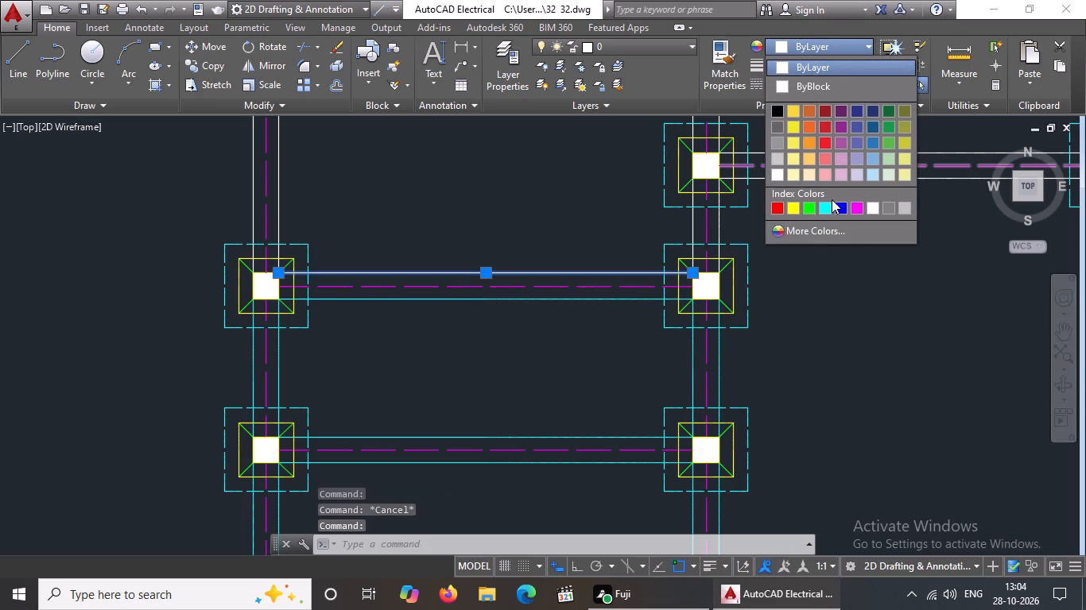
{"action": "left_click_drag", "start_coordinate": [828, 207], "coordinate": [821, 226]}
{"action": "key", "text": "Escape"}
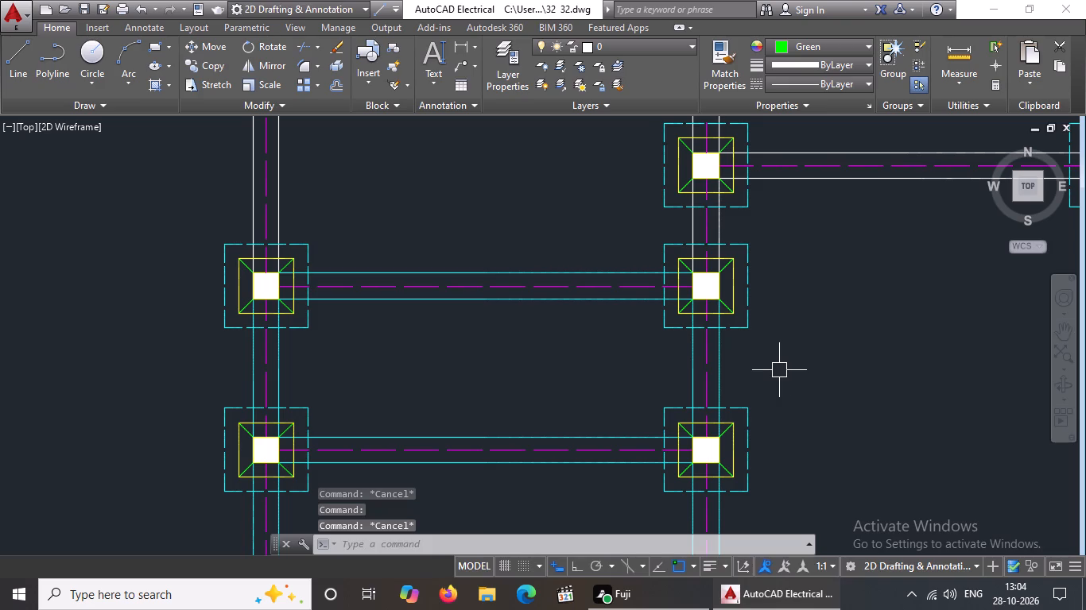
Set the left and right beam lines running up from the third row's middle-column footing to the fourth row's footing to cyan.
{"action": "scroll", "coordinate": [706, 351], "scroll_direction": "down", "scroll_amount": 2}
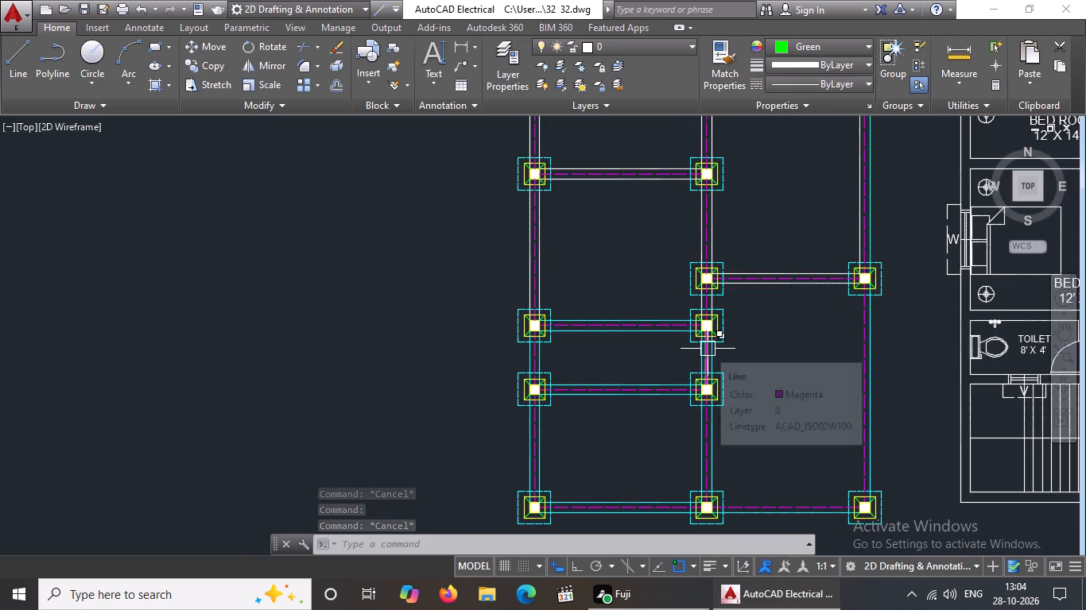
{"action": "scroll", "coordinate": [703, 317], "scroll_direction": "up", "scroll_amount": 3}
{"action": "left_click", "coordinate": [689, 260]}
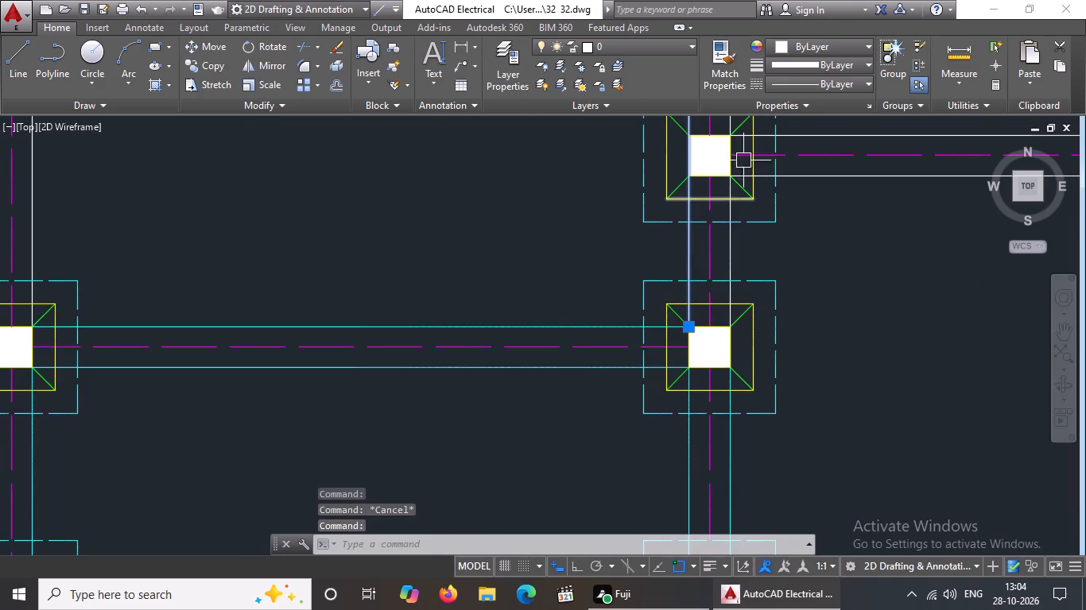
{"action": "left_click", "coordinate": [795, 39]}
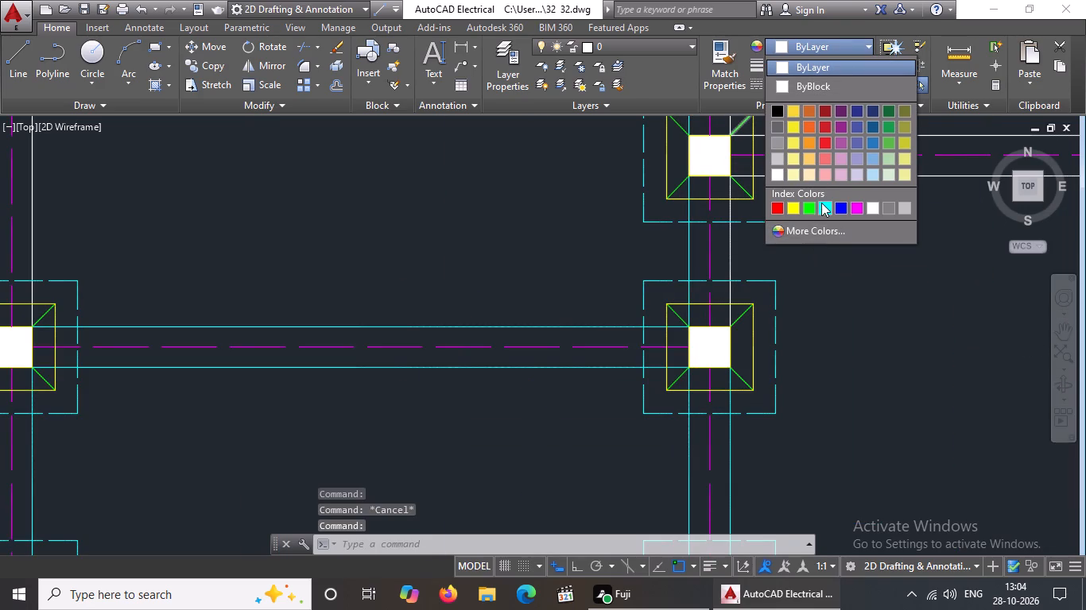
{"action": "left_click", "coordinate": [823, 207]}
{"action": "key", "text": "Escape"}
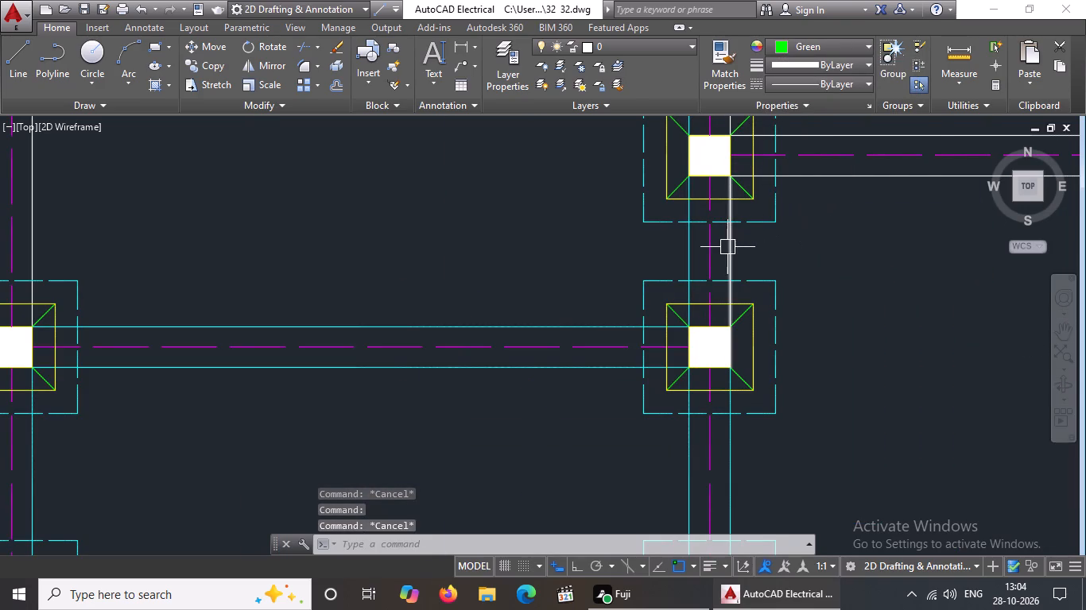
{"action": "left_click", "coordinate": [727, 247]}
{"action": "left_click", "coordinate": [804, 47]}
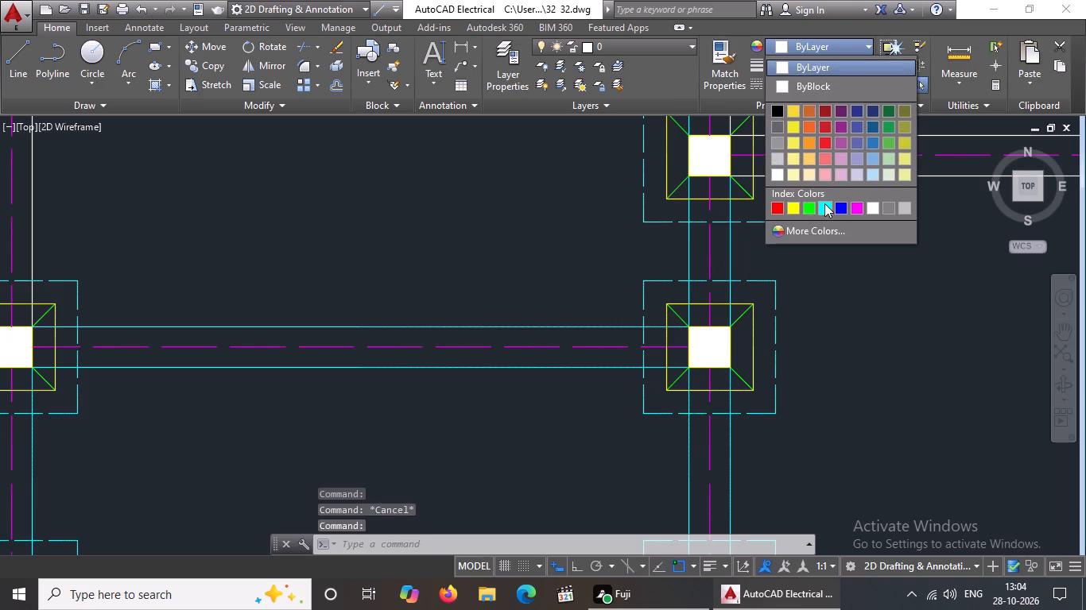
{"action": "left_click", "coordinate": [824, 203]}
{"action": "key", "text": "Escape"}
Set both beam lines between the middle and right footings of the fourth row from the bottom to cyan.
{"action": "scroll", "coordinate": [790, 227], "scroll_direction": "down", "scroll_amount": 4}
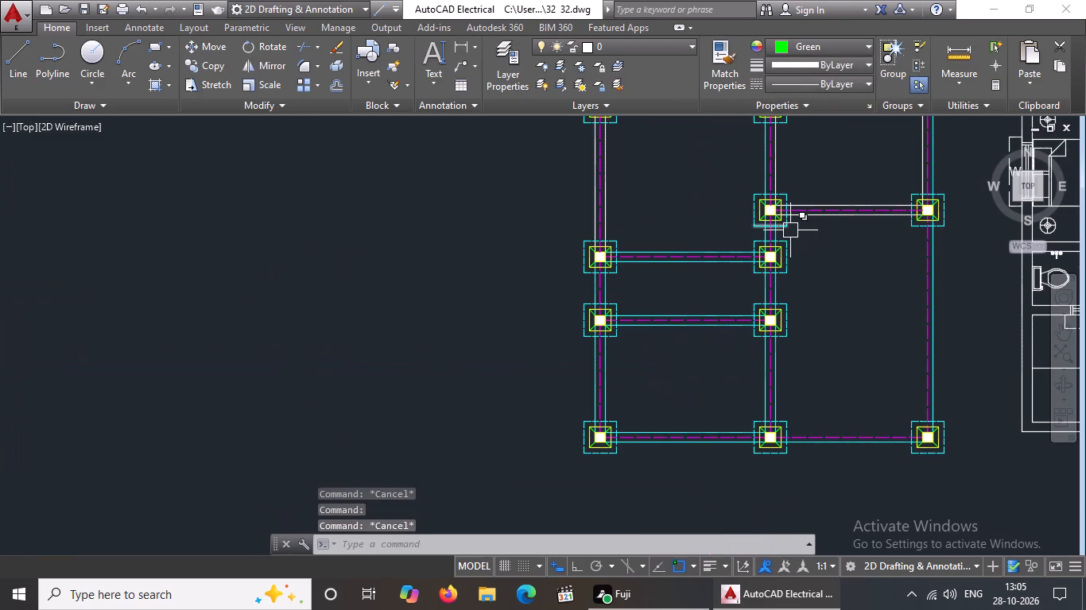
{"action": "scroll", "coordinate": [857, 214], "scroll_direction": "up", "scroll_amount": 2}
{"action": "left_click", "coordinate": [852, 216]}
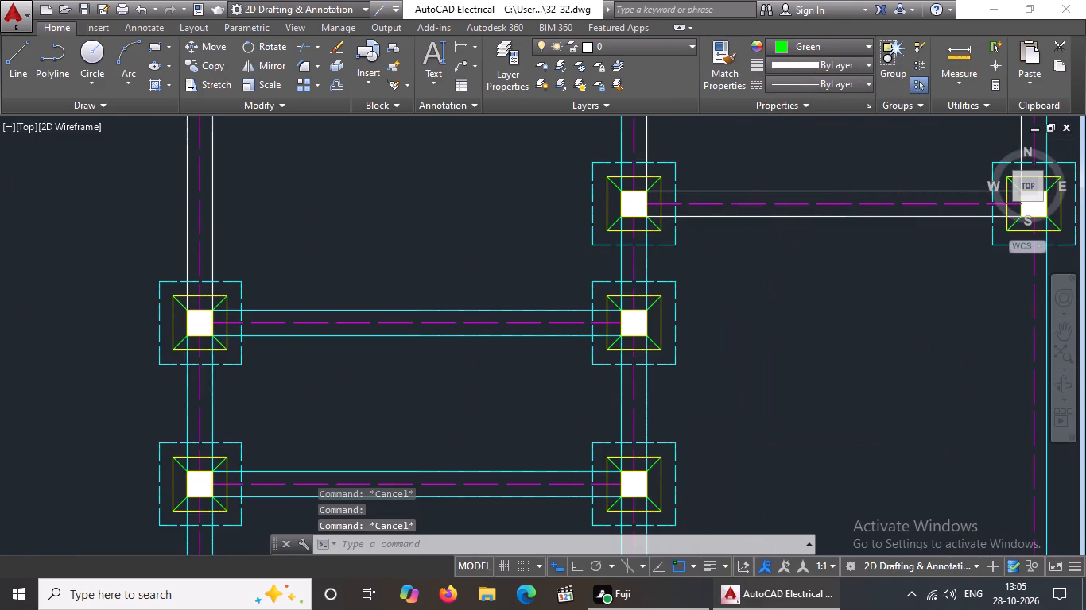
{"action": "left_click", "coordinate": [832, 51]}
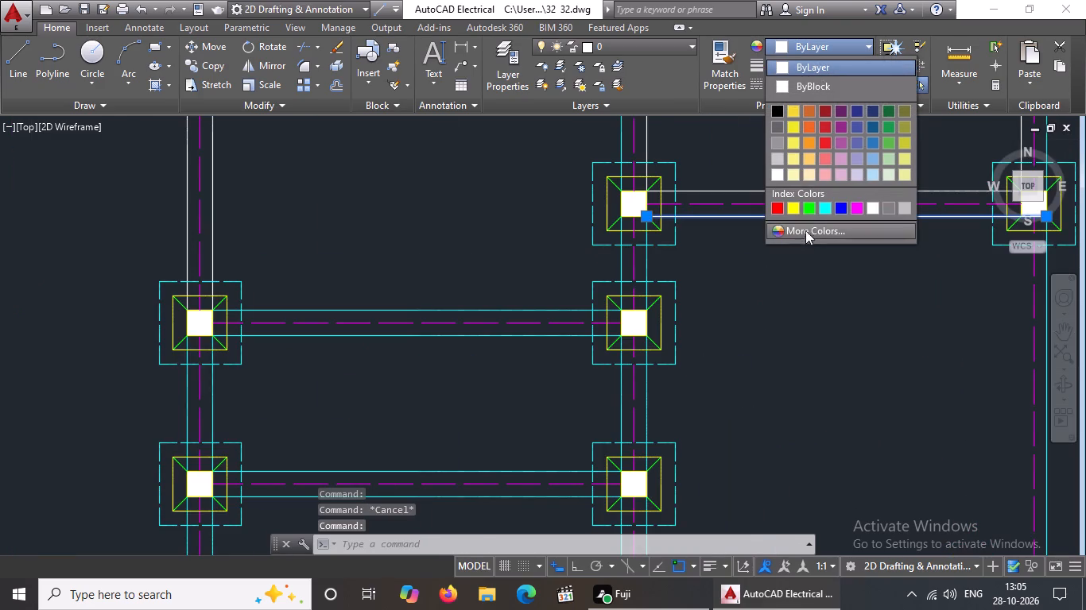
{"action": "left_click", "coordinate": [823, 208]}
{"action": "key", "text": "Escape"}
{"action": "left_click", "coordinate": [820, 191]}
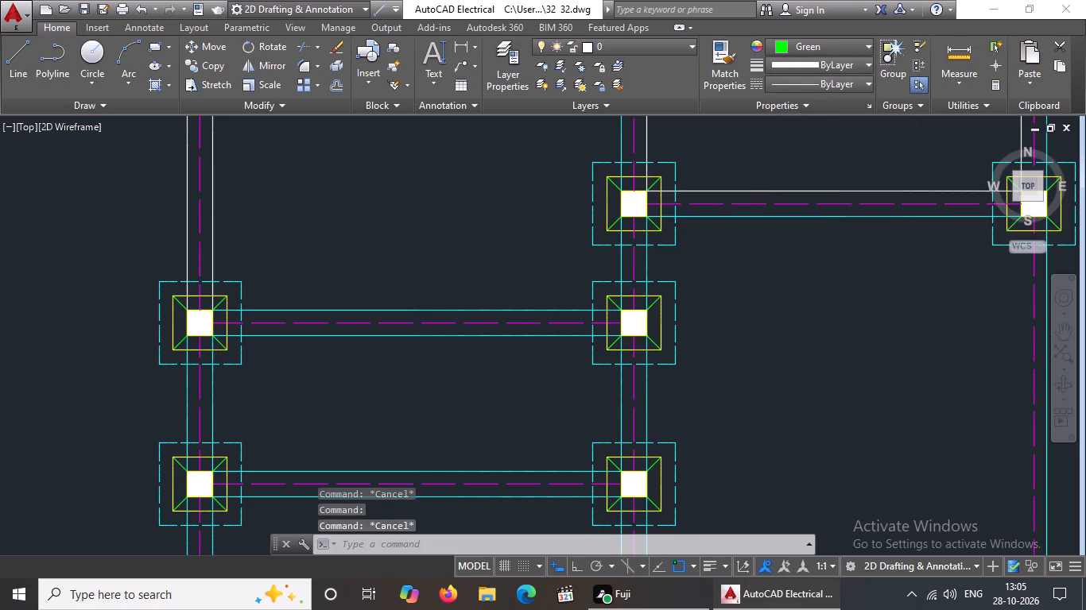
{"action": "left_click", "coordinate": [824, 41]}
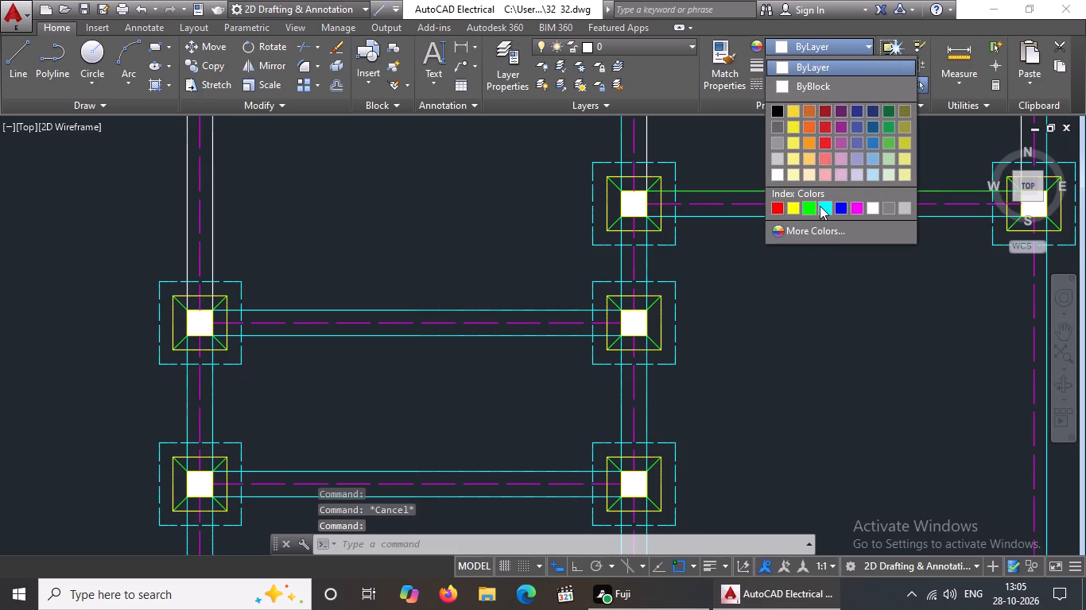
{"action": "left_click", "coordinate": [824, 207]}
{"action": "key", "text": "Escape"}
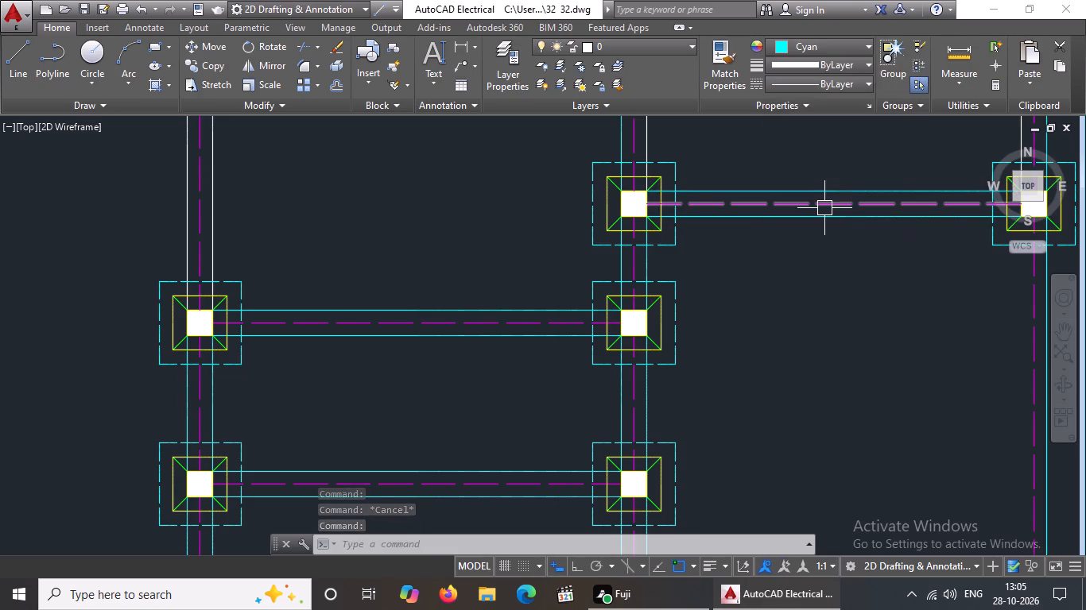
Set both beam lines between the third row's left-column footing and the next left-column footing above it to cyan.
{"action": "scroll", "coordinate": [824, 209], "scroll_direction": "down", "scroll_amount": 4}
{"action": "scroll", "coordinate": [704, 191], "scroll_direction": "up", "scroll_amount": 4}
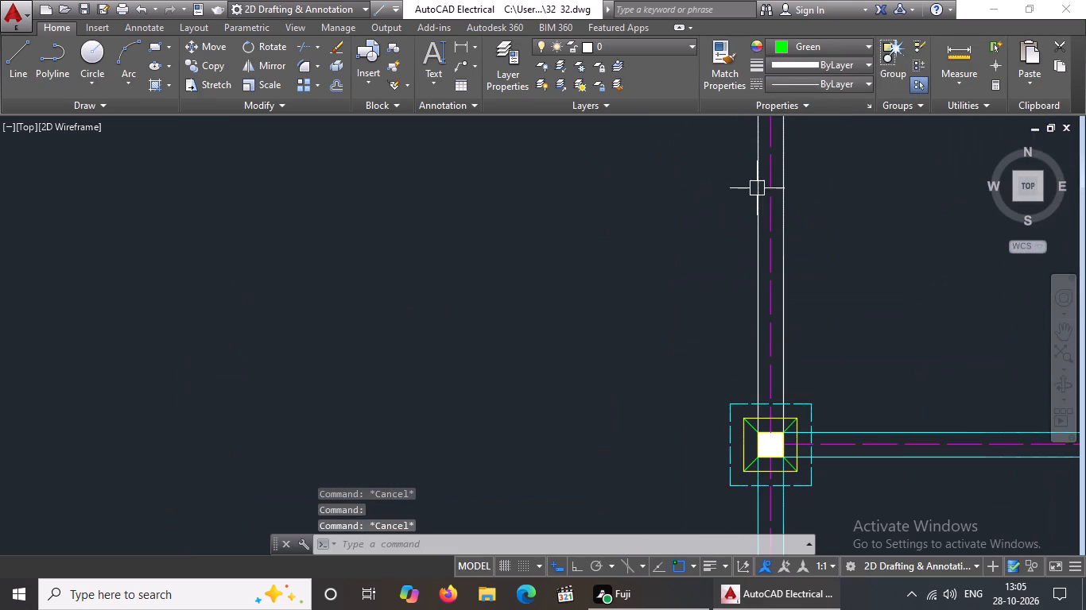
{"action": "left_click", "coordinate": [757, 188]}
{"action": "left_click", "coordinate": [808, 46]}
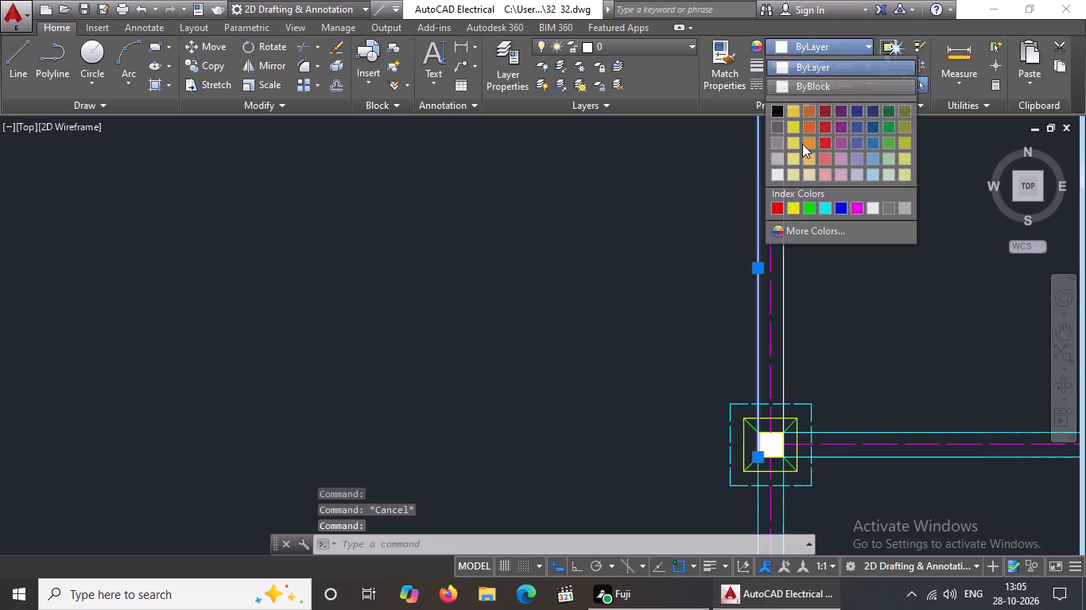
{"action": "left_click", "coordinate": [826, 203]}
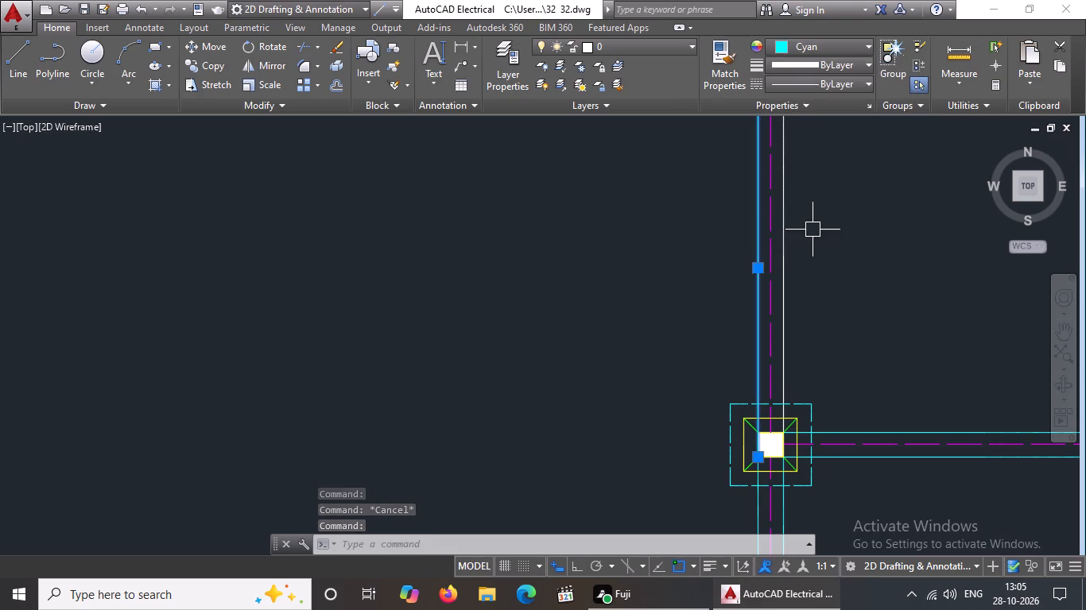
{"action": "key", "text": "Escape"}
{"action": "left_click", "coordinate": [789, 249]}
{"action": "left_click", "coordinate": [823, 48]}
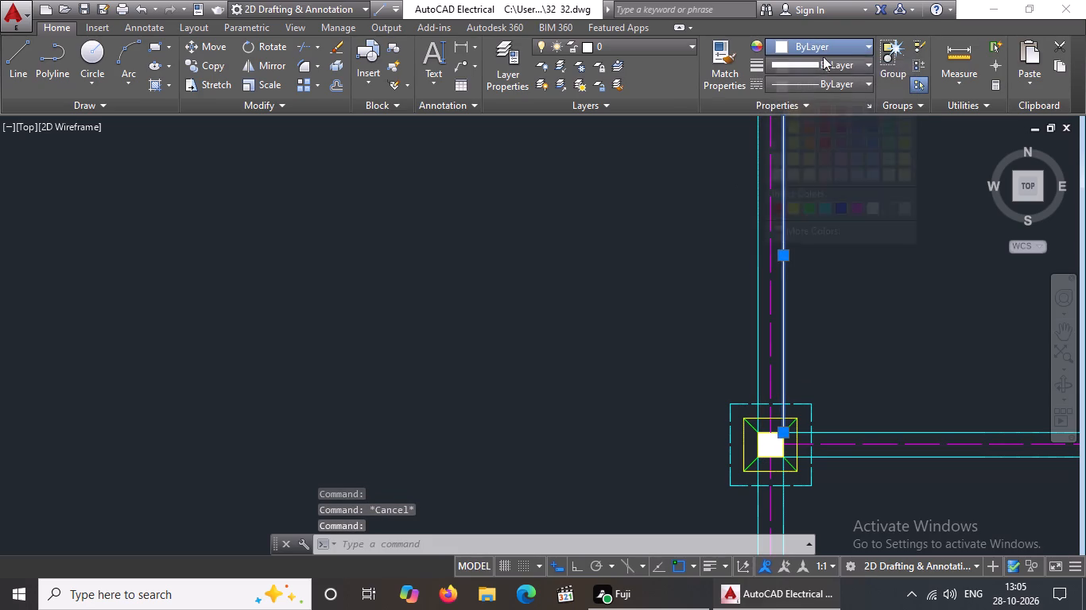
{"action": "left_click", "coordinate": [823, 204]}
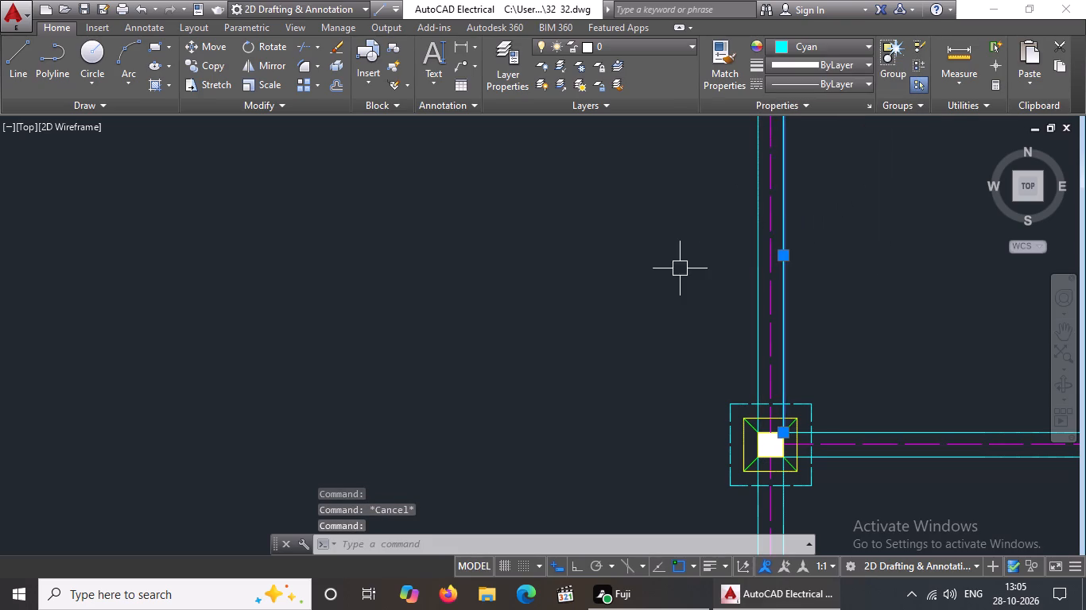
{"action": "scroll", "coordinate": [681, 264], "scroll_direction": "down", "scroll_amount": 4}
{"action": "key", "text": "Escape"}
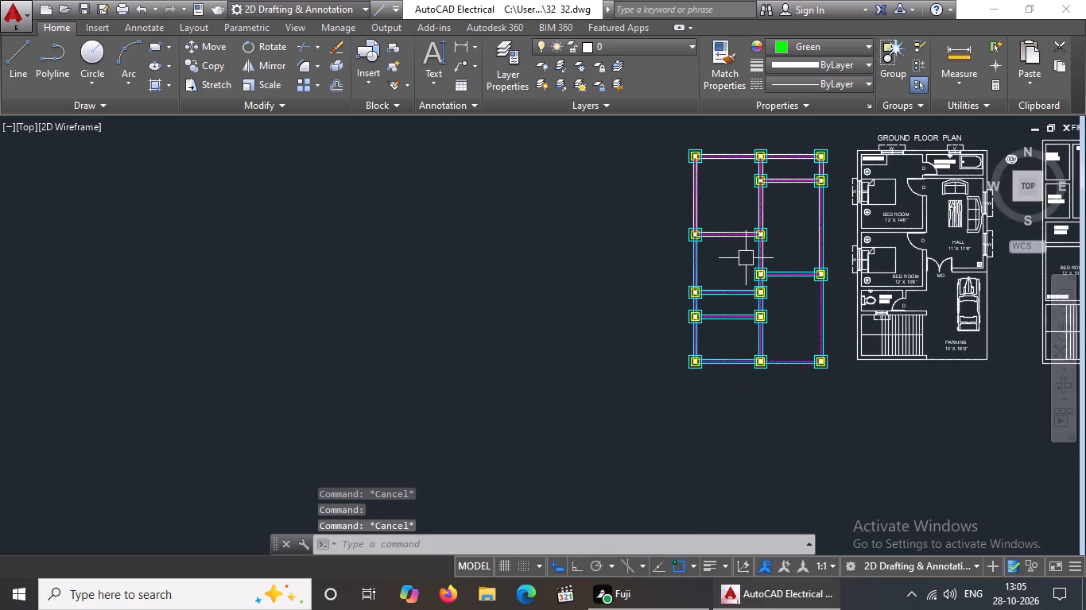
Set the right beam line between the middle-column footings of the fourth and fifth rows from the bottom to cyan.
{"action": "scroll", "coordinate": [743, 257], "scroll_direction": "up", "scroll_amount": 3}
{"action": "scroll", "coordinate": [852, 237], "scroll_direction": "up", "scroll_amount": 1}
{"action": "left_click", "coordinate": [795, 272]}
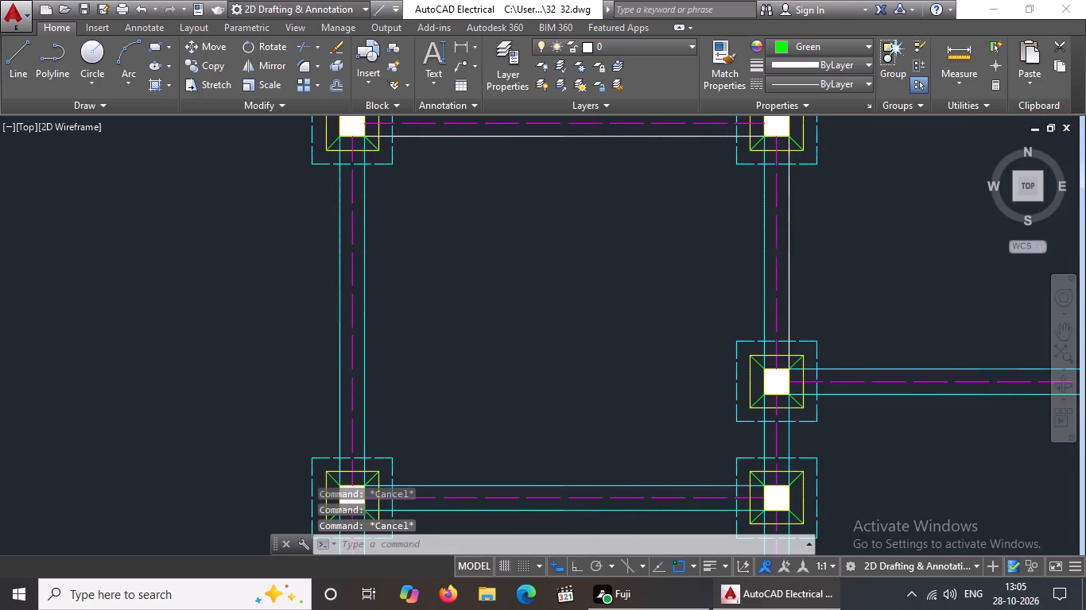
{"action": "left_click", "coordinate": [804, 48]}
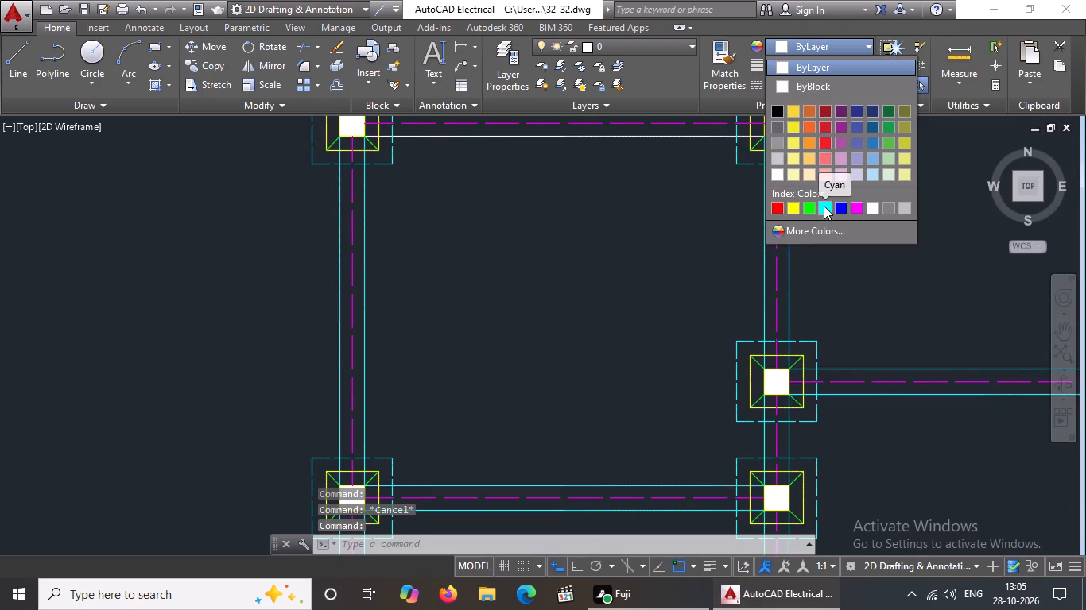
{"action": "left_click", "coordinate": [824, 205]}
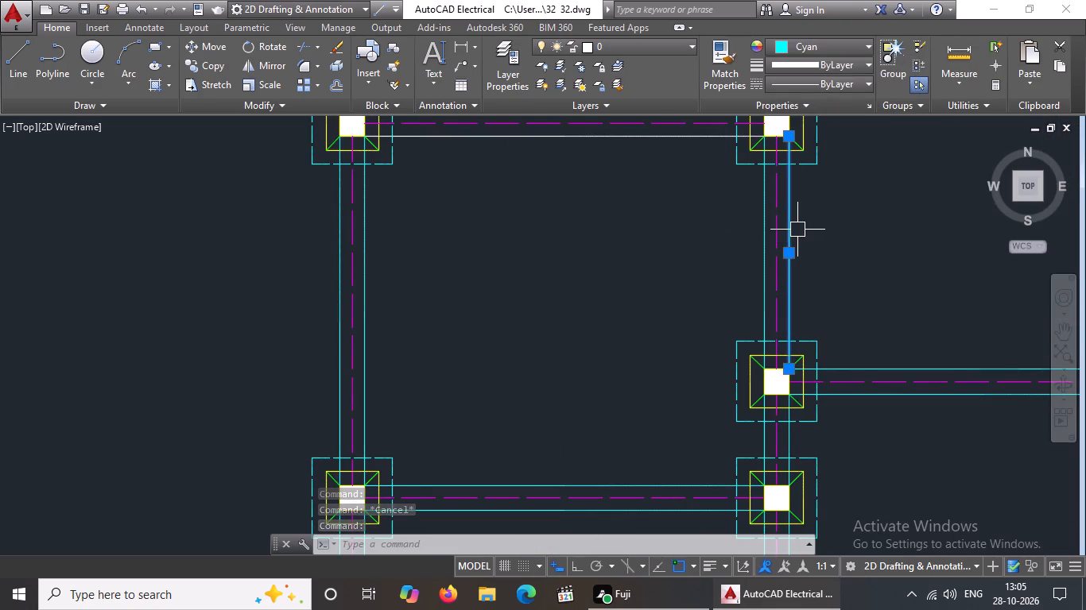
Set both beam lines between the left and middle footings of the fifth row from the bottom to cyan.
{"action": "key", "text": "Escape"}
{"action": "scroll", "coordinate": [719, 239], "scroll_direction": "down", "scroll_amount": 5}
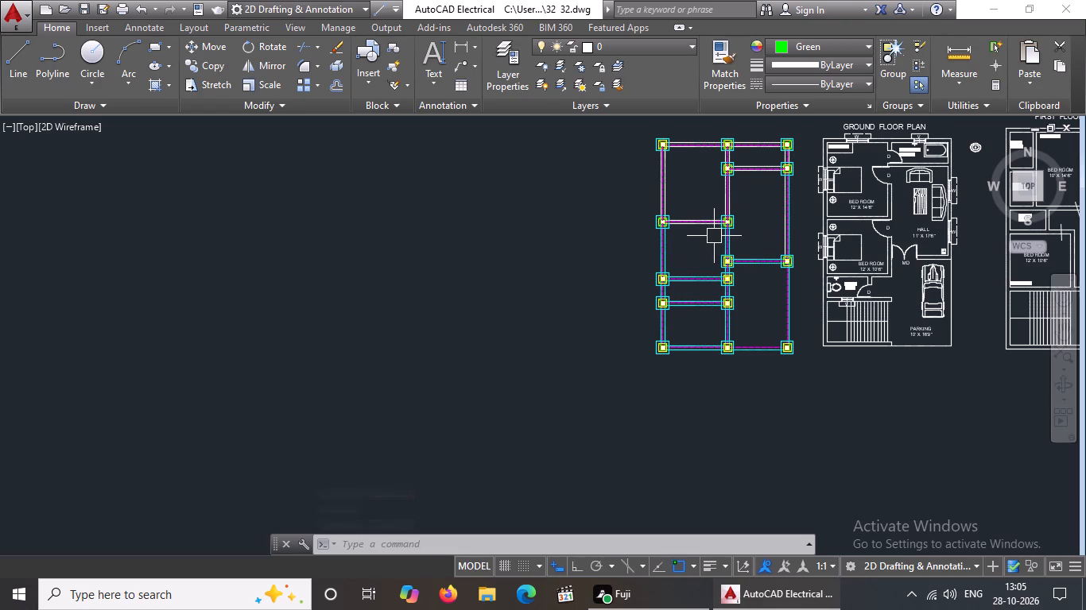
{"action": "scroll", "coordinate": [706, 230], "scroll_direction": "up", "scroll_amount": 3}
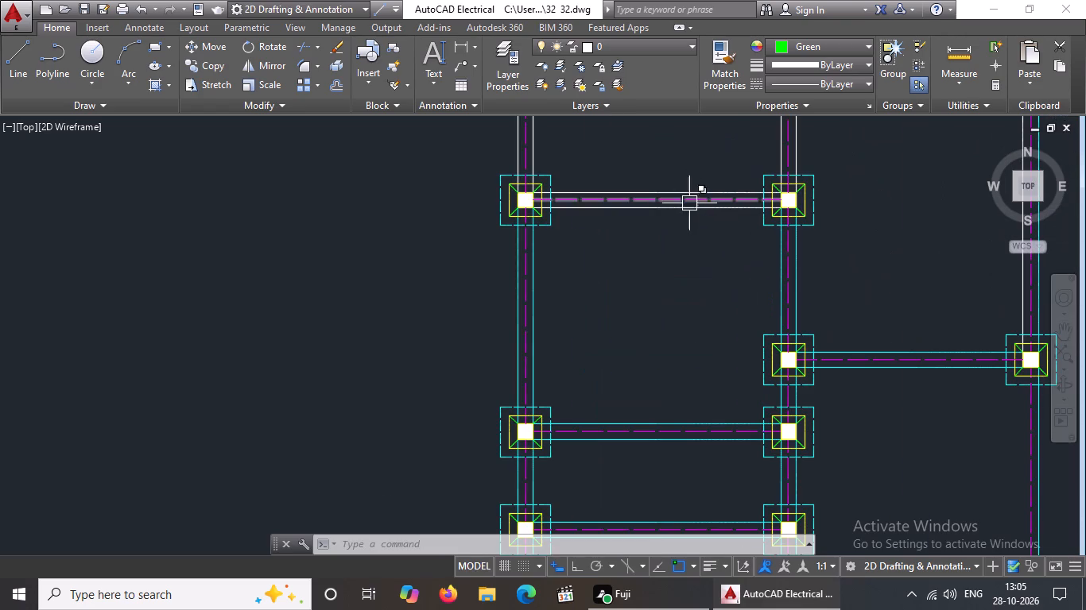
{"action": "left_click", "coordinate": [695, 211]}
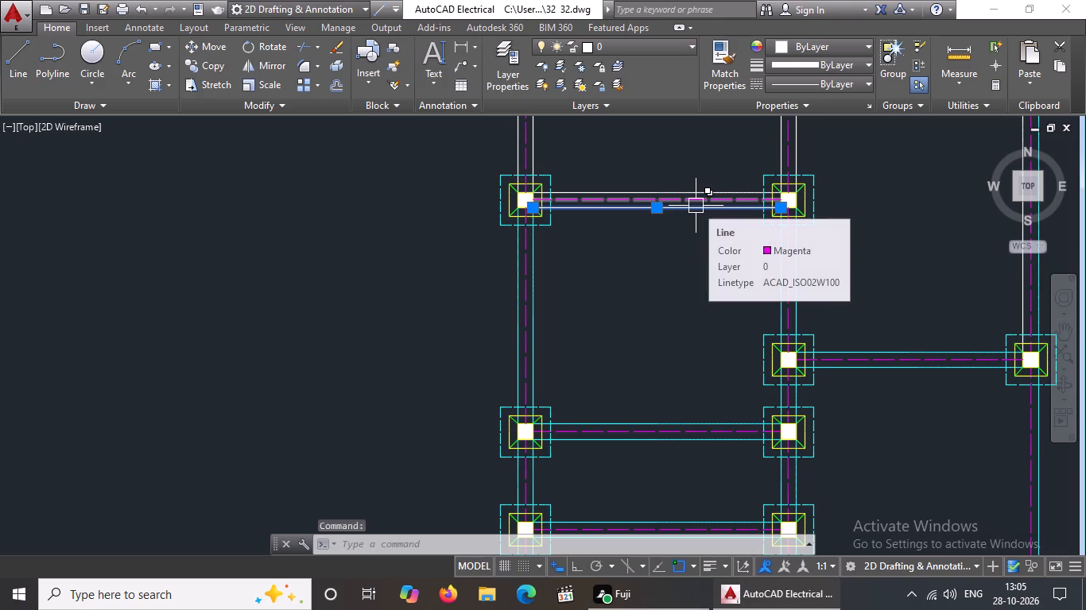
{"action": "left_click", "coordinate": [807, 49]}
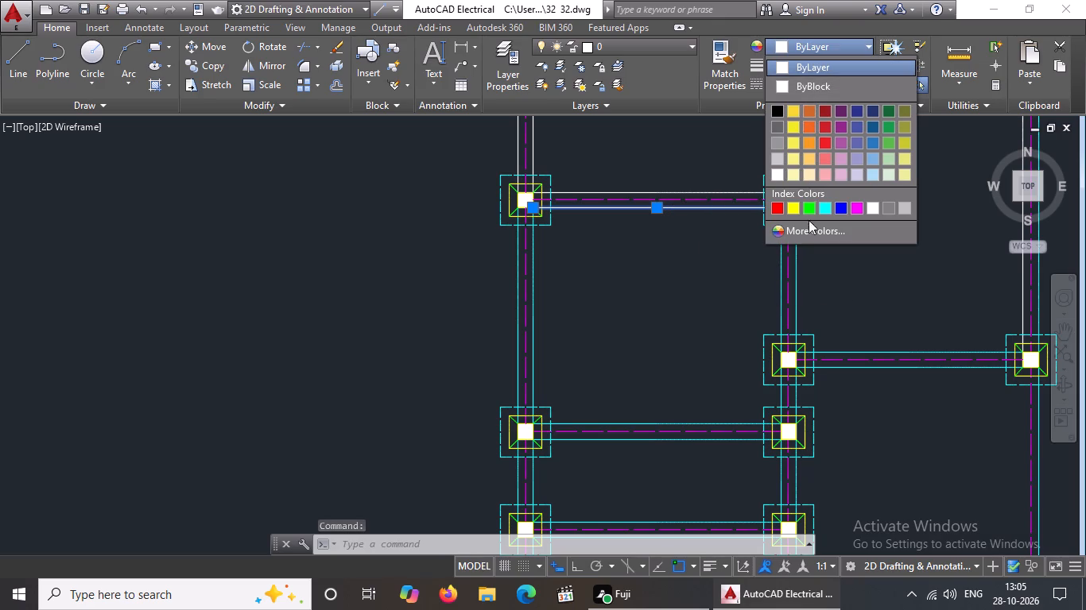
{"action": "left_click", "coordinate": [824, 208]}
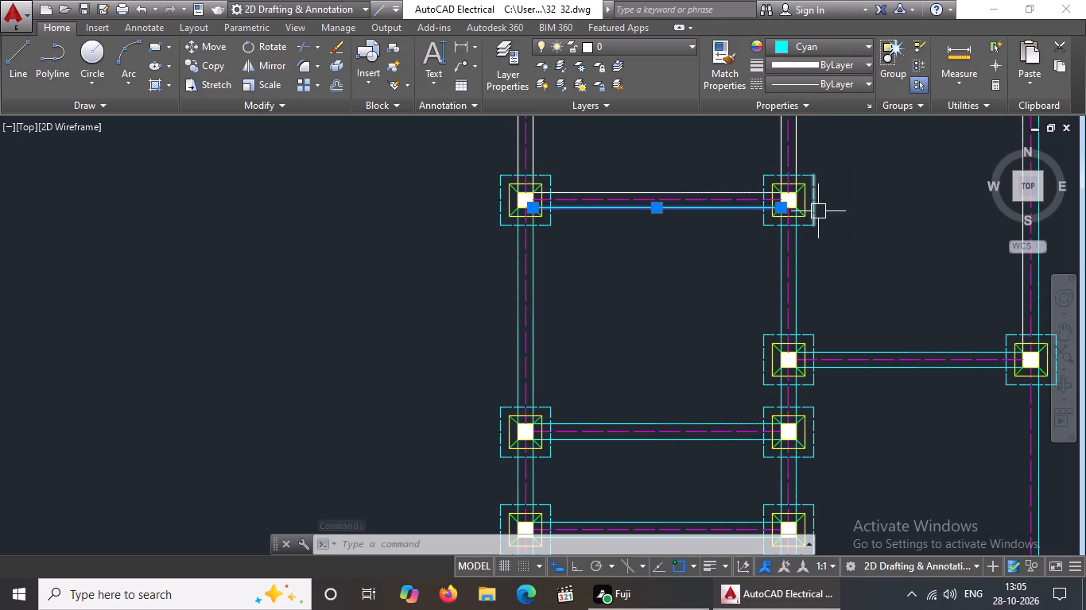
{"action": "key", "text": "Escape"}
{"action": "left_click", "coordinate": [697, 191]}
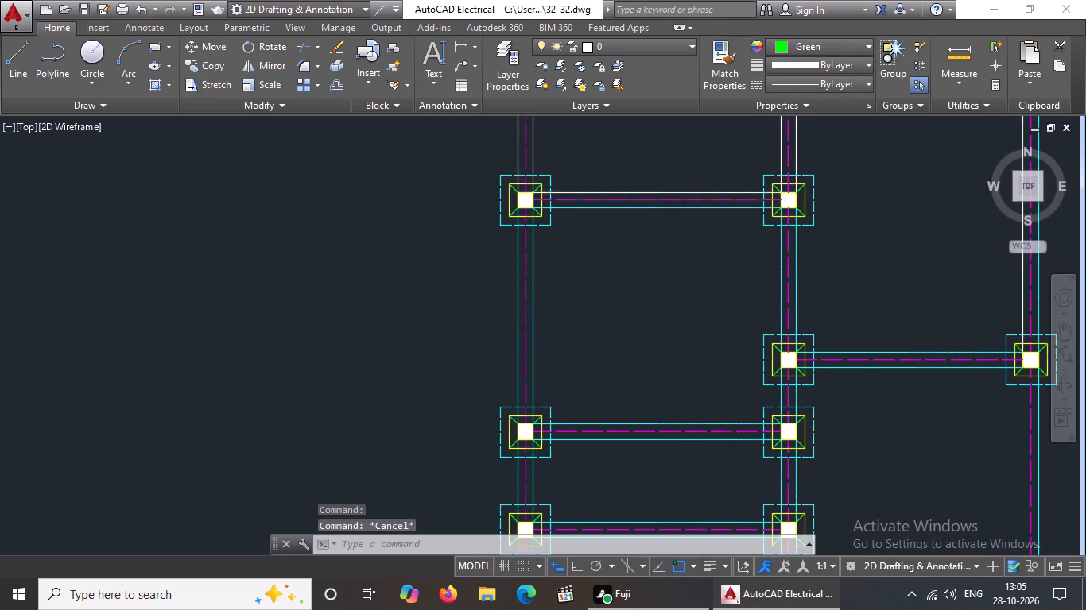
{"action": "left_click", "coordinate": [819, 48]}
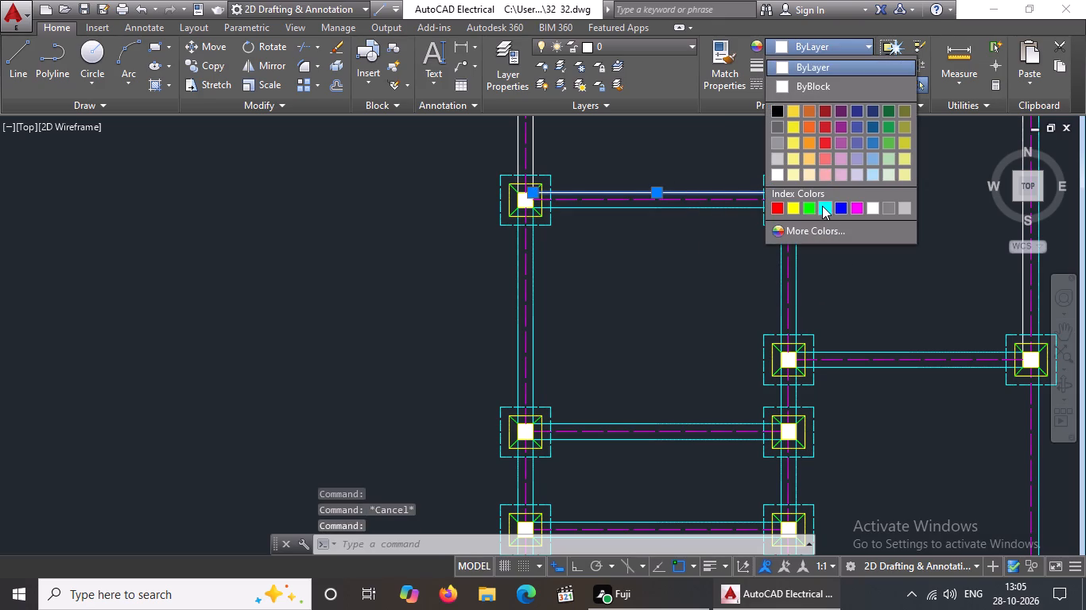
{"action": "left_click", "coordinate": [821, 203]}
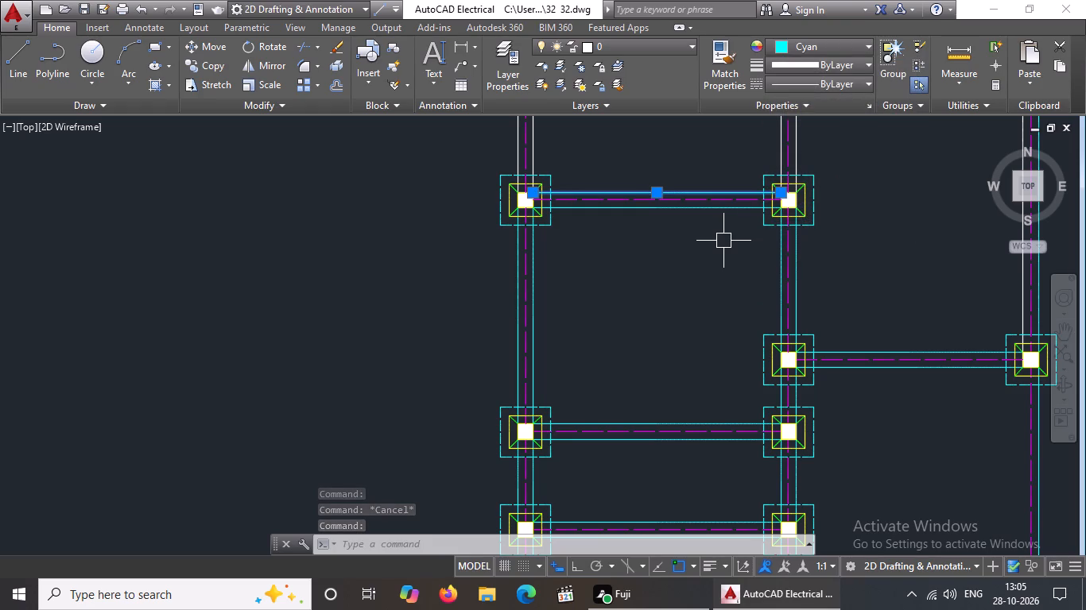
{"action": "key", "text": "Escape"}
Set the left beam line between the right-column footings of the fourth and sixth rows from the bottom to cyan.
{"action": "scroll", "coordinate": [721, 241], "scroll_direction": "down", "scroll_amount": 2}
{"action": "scroll", "coordinate": [830, 205], "scroll_direction": "down", "scroll_amount": 1}
{"action": "scroll", "coordinate": [830, 205], "scroll_direction": "up", "scroll_amount": 2}
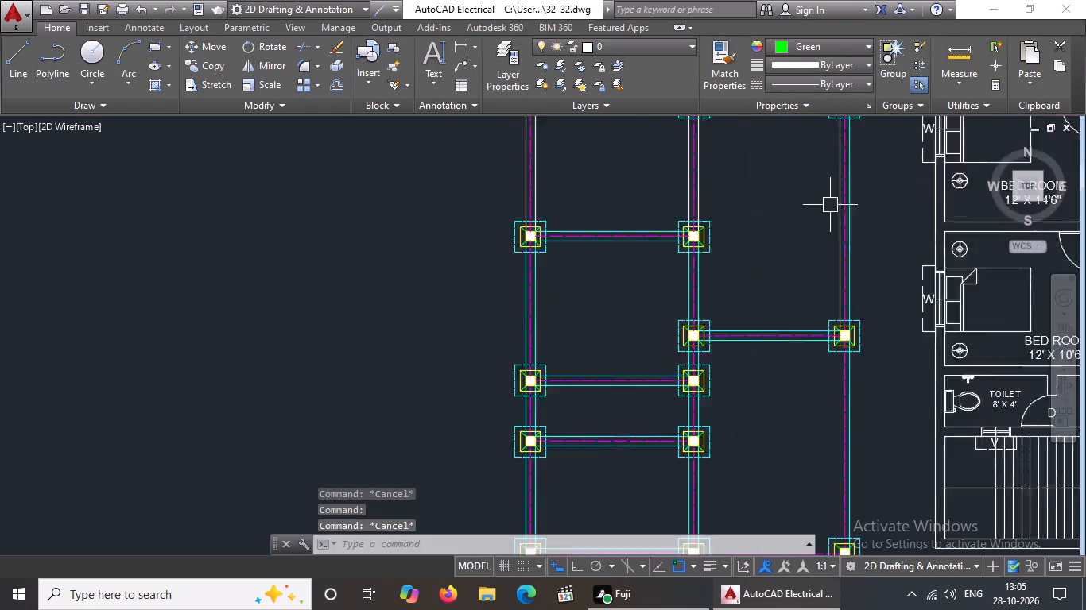
{"action": "scroll", "coordinate": [830, 205], "scroll_direction": "up", "scroll_amount": 1}
{"action": "left_click", "coordinate": [840, 218]}
{"action": "left_click", "coordinate": [805, 45]}
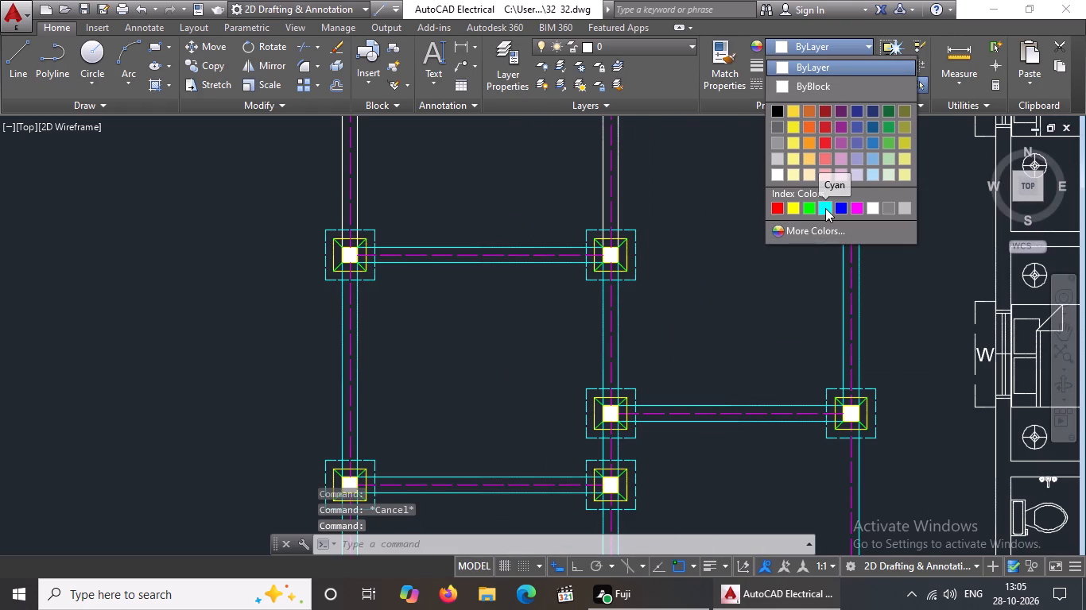
{"action": "left_click", "coordinate": [825, 208]}
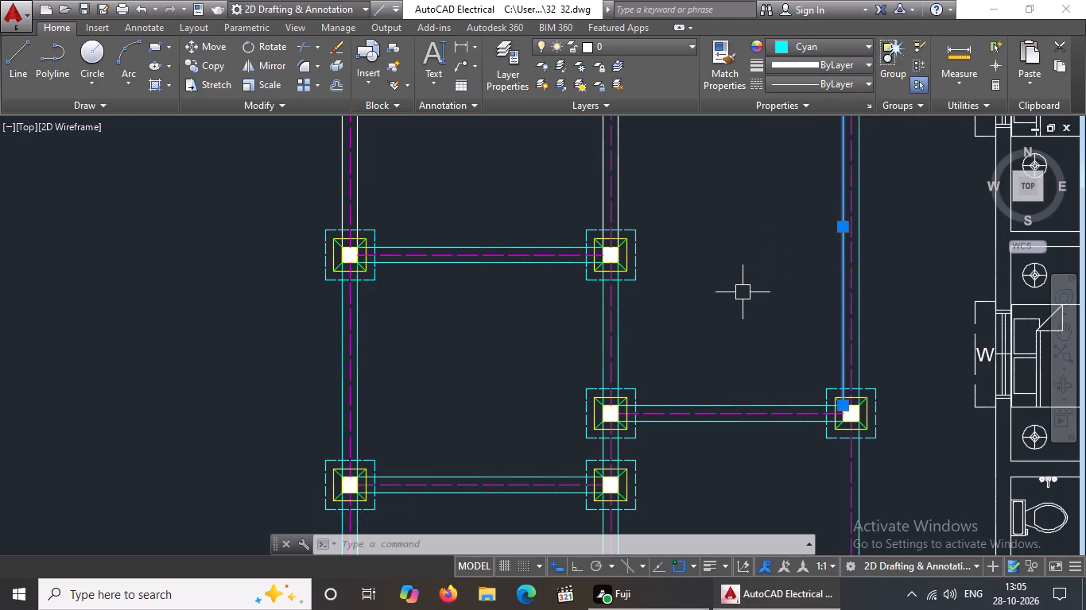
{"action": "key", "text": "Escape"}
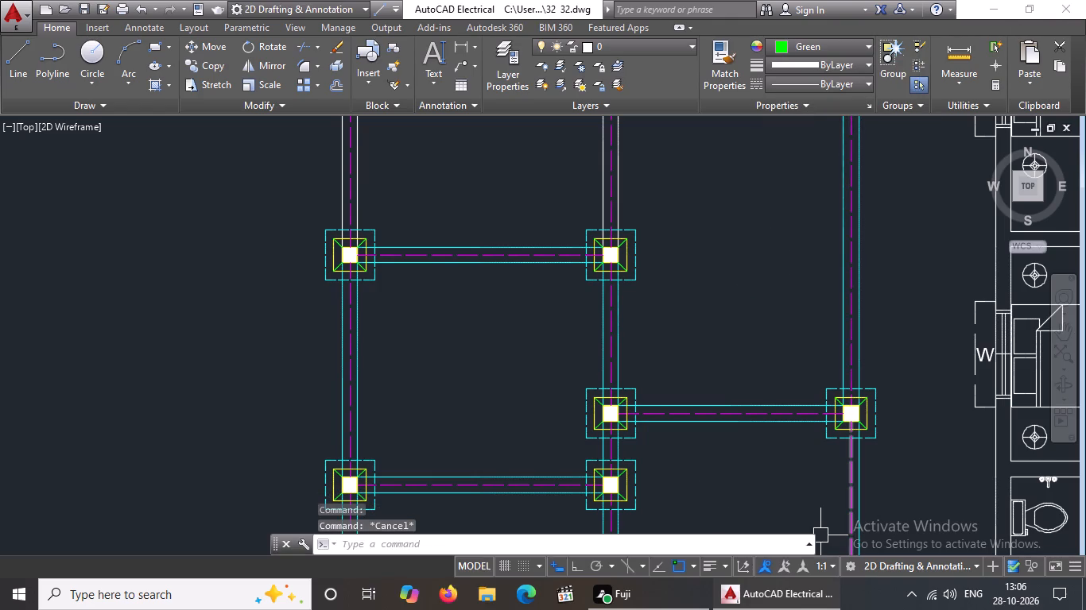
Set both beam lines between the middle-column footings of the fifth and sixth rows from the bottom to cyan.
{"action": "scroll", "coordinate": [740, 427], "scroll_direction": "down", "scroll_amount": 1}
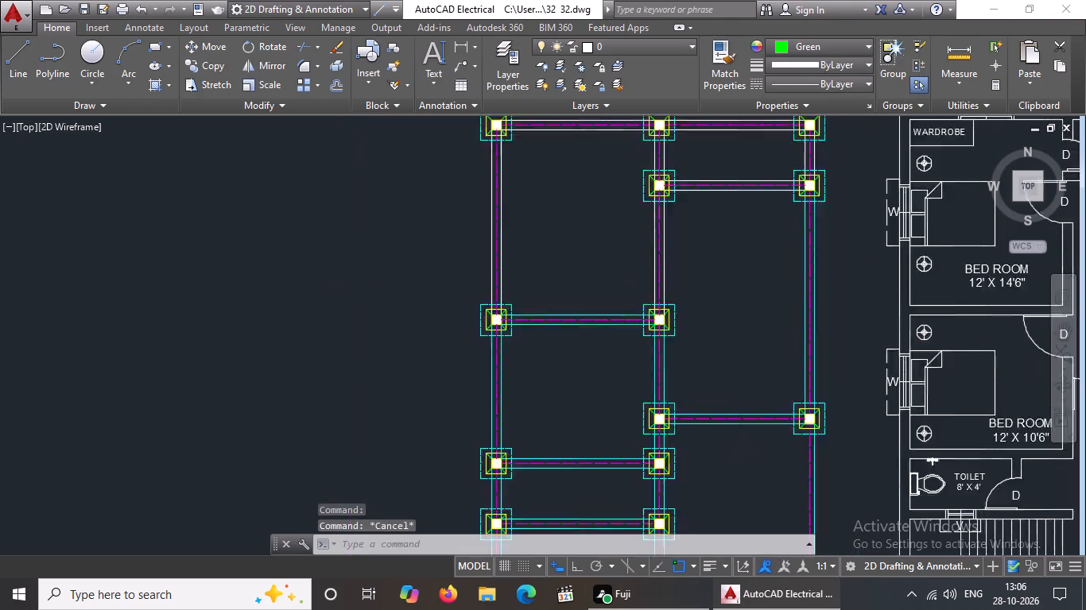
{"action": "scroll", "coordinate": [740, 427], "scroll_direction": "down", "scroll_amount": 1}
{"action": "scroll", "coordinate": [708, 329], "scroll_direction": "up", "scroll_amount": 1}
{"action": "scroll", "coordinate": [629, 316], "scroll_direction": "up", "scroll_amount": 2}
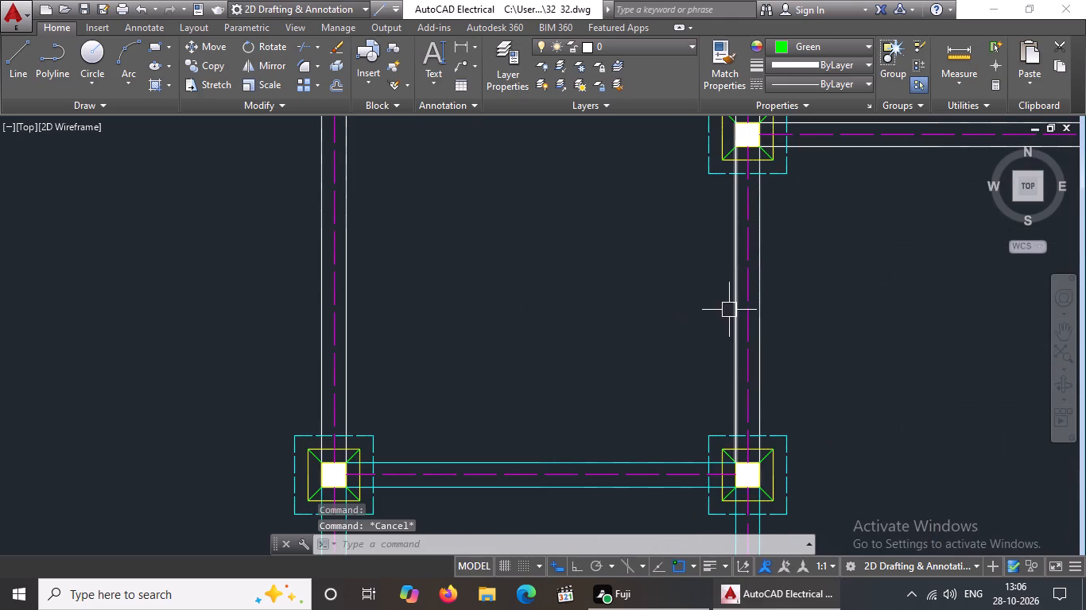
{"action": "left_click", "coordinate": [730, 309]}
{"action": "left_click", "coordinate": [824, 44]}
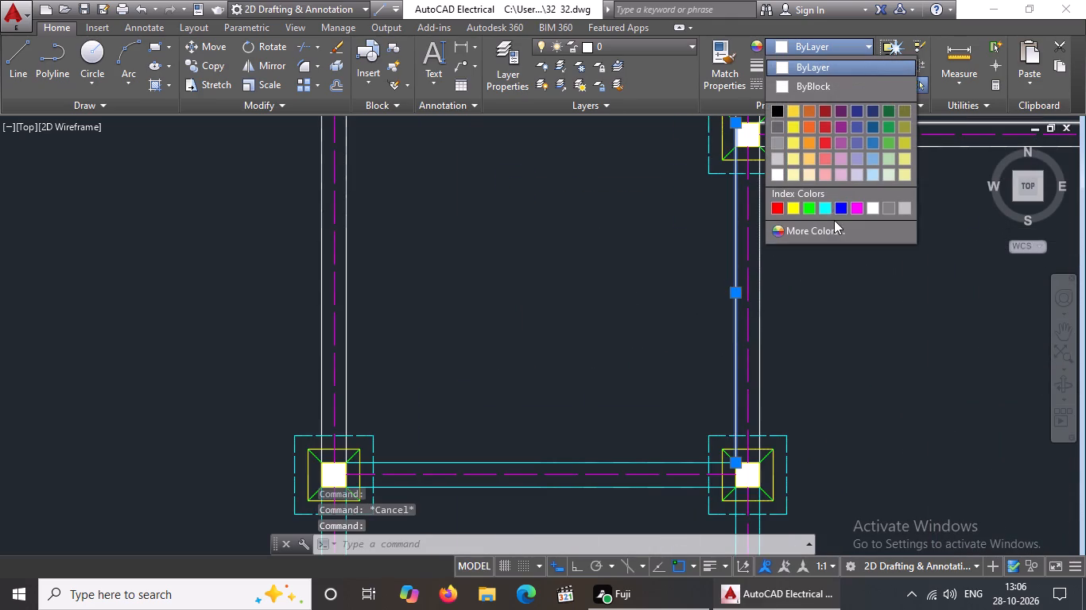
{"action": "left_click", "coordinate": [826, 210]}
{"action": "key", "text": "Escape"}
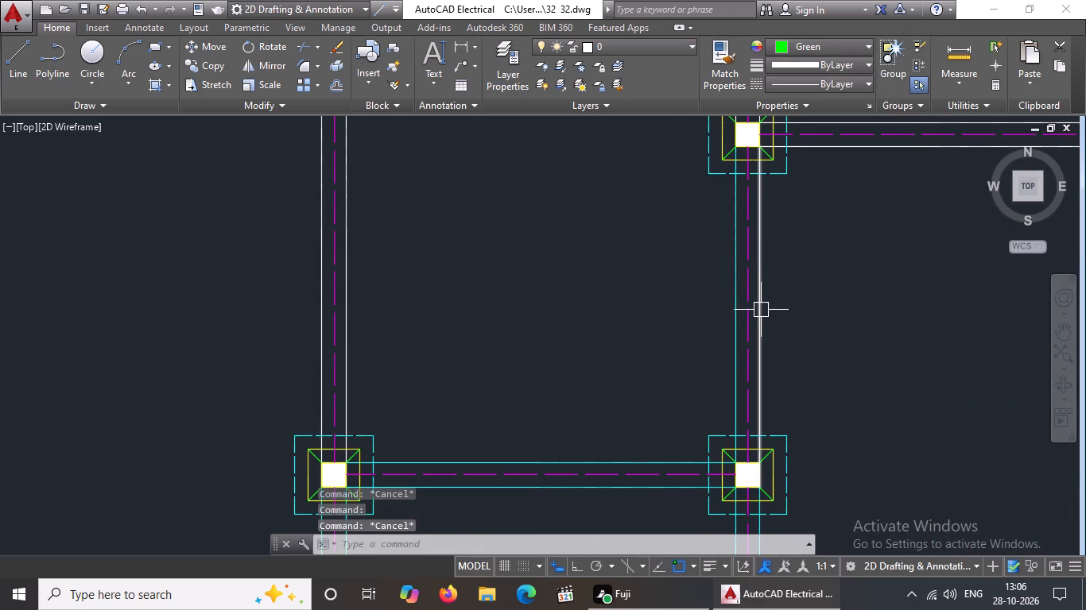
{"action": "left_click", "coordinate": [761, 310]}
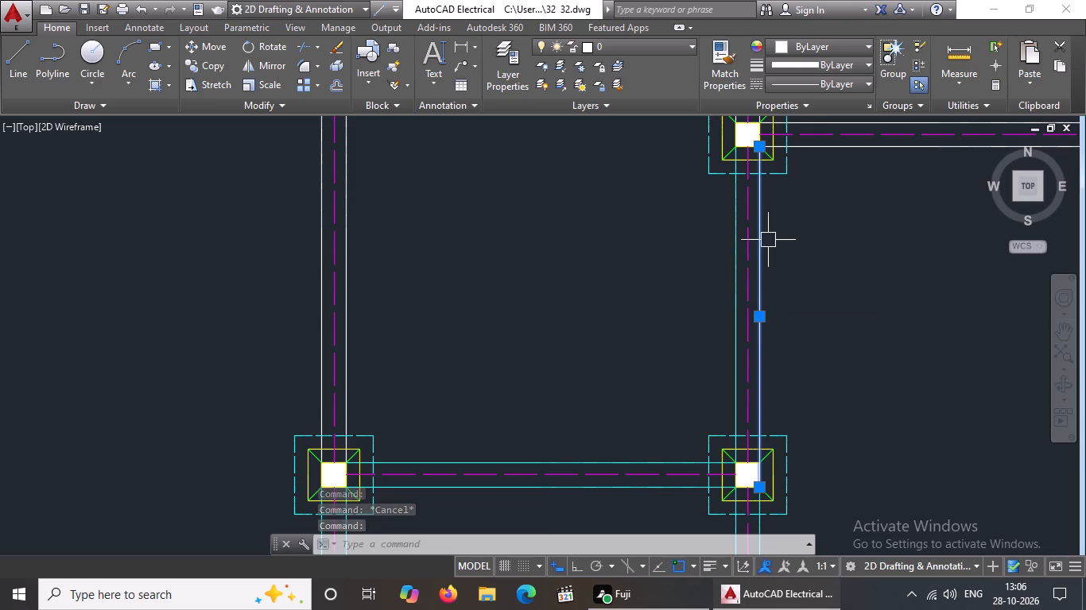
{"action": "left_click", "coordinate": [828, 45]}
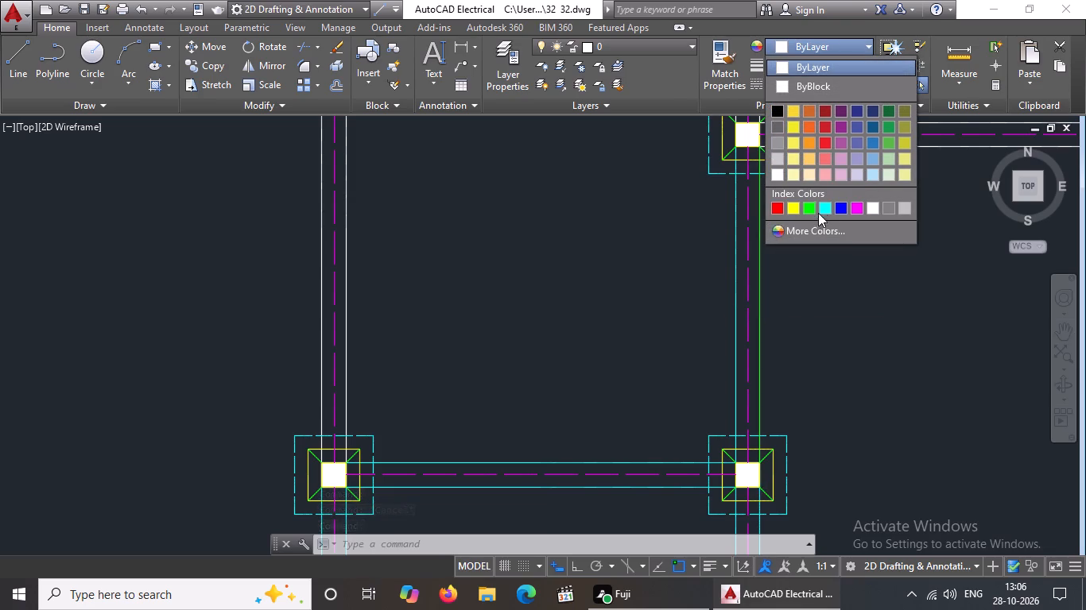
{"action": "left_click", "coordinate": [826, 205]}
{"action": "key", "text": "Escape"}
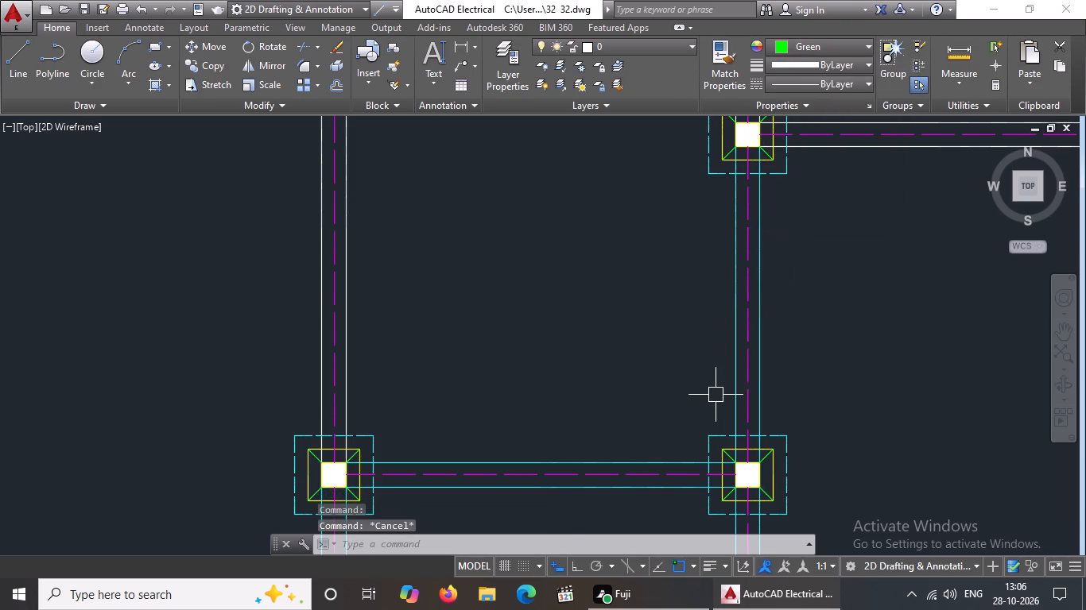
Set both beam lines between the left-column footings of the fifth row and the top row to cyan.
{"action": "scroll", "coordinate": [716, 395], "scroll_direction": "down", "scroll_amount": 2}
{"action": "scroll", "coordinate": [552, 340], "scroll_direction": "up", "scroll_amount": 2}
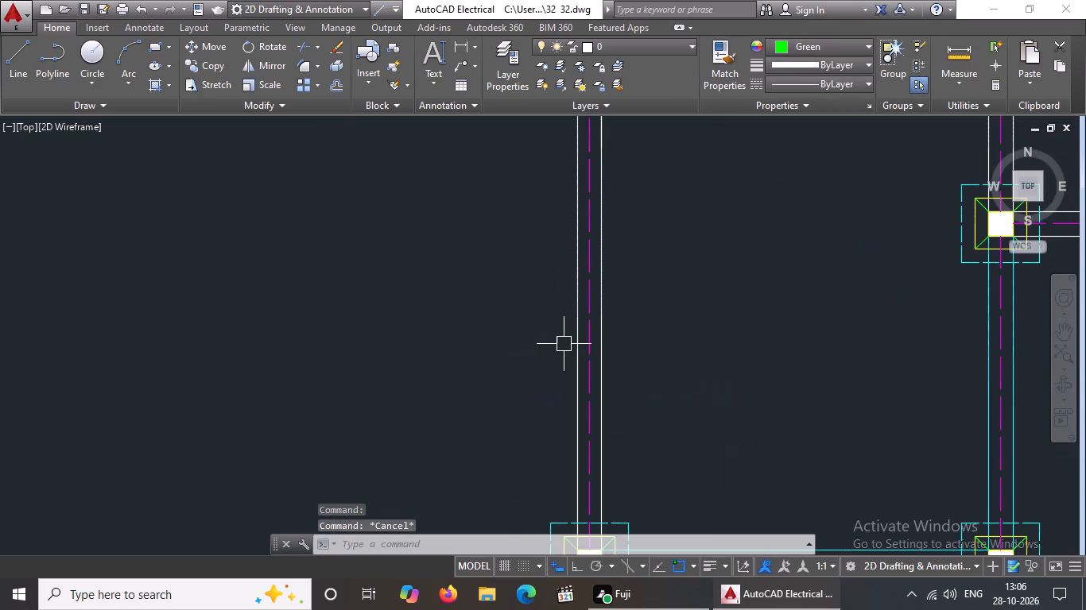
{"action": "left_click", "coordinate": [573, 334]}
{"action": "left_click", "coordinate": [816, 43]}
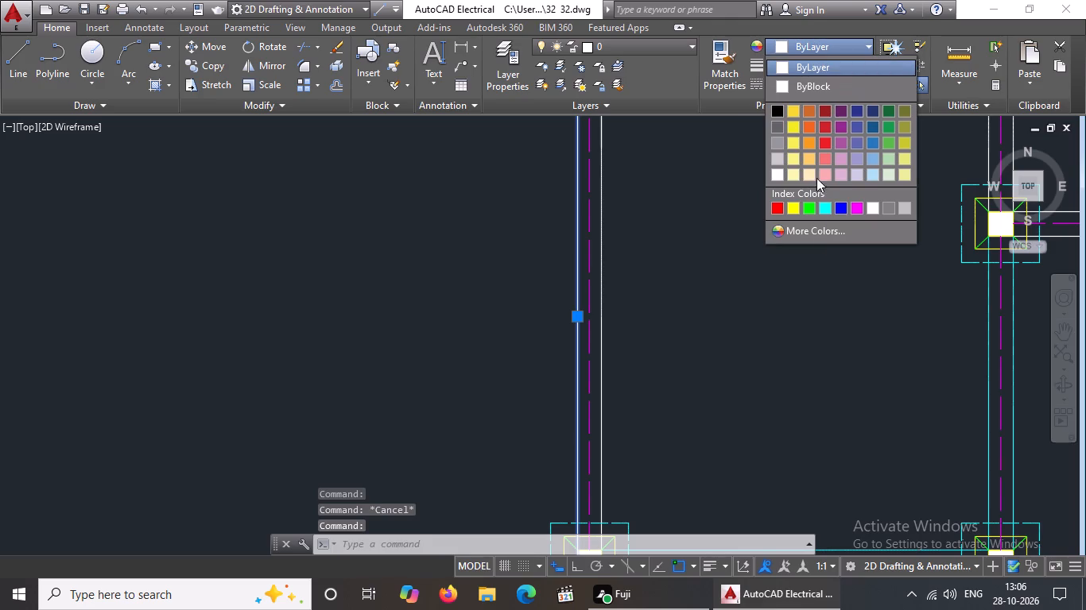
{"action": "left_click", "coordinate": [828, 204]}
{"action": "key", "text": "Escape"}
{"action": "left_click_drag", "start_coordinate": [601, 318], "coordinate": [603, 311]}
{"action": "left_click", "coordinate": [820, 49]}
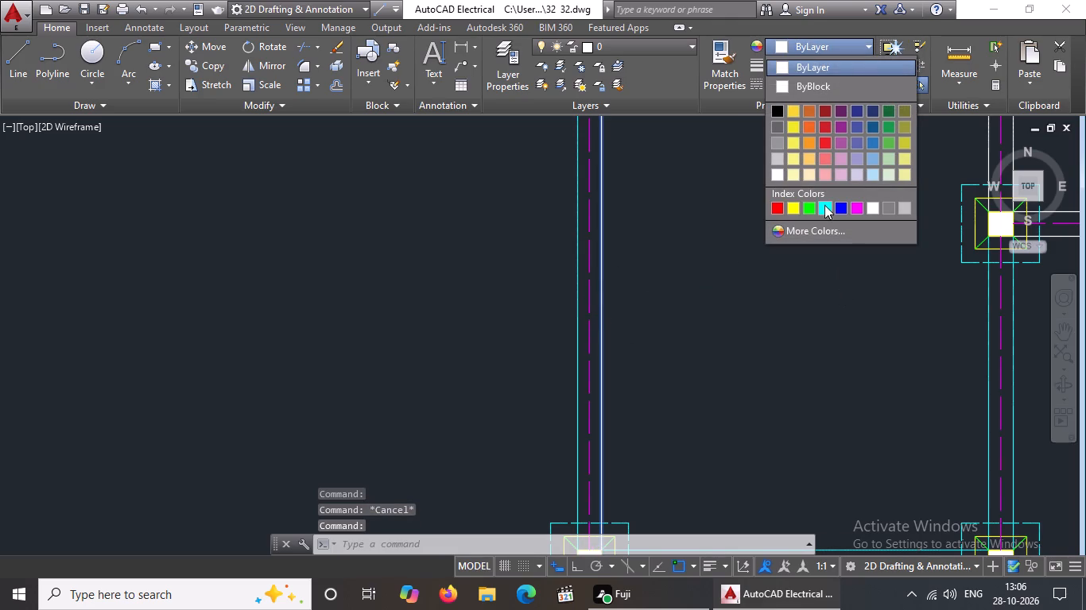
{"action": "left_click", "coordinate": [824, 205]}
{"action": "scroll", "coordinate": [576, 370], "scroll_direction": "down", "scroll_amount": 4}
{"action": "key", "text": "Escape"}
Set both beam lines between the middle and right footings of the row just below the top row to cyan.
{"action": "scroll", "coordinate": [676, 366], "scroll_direction": "up", "scroll_amount": 3}
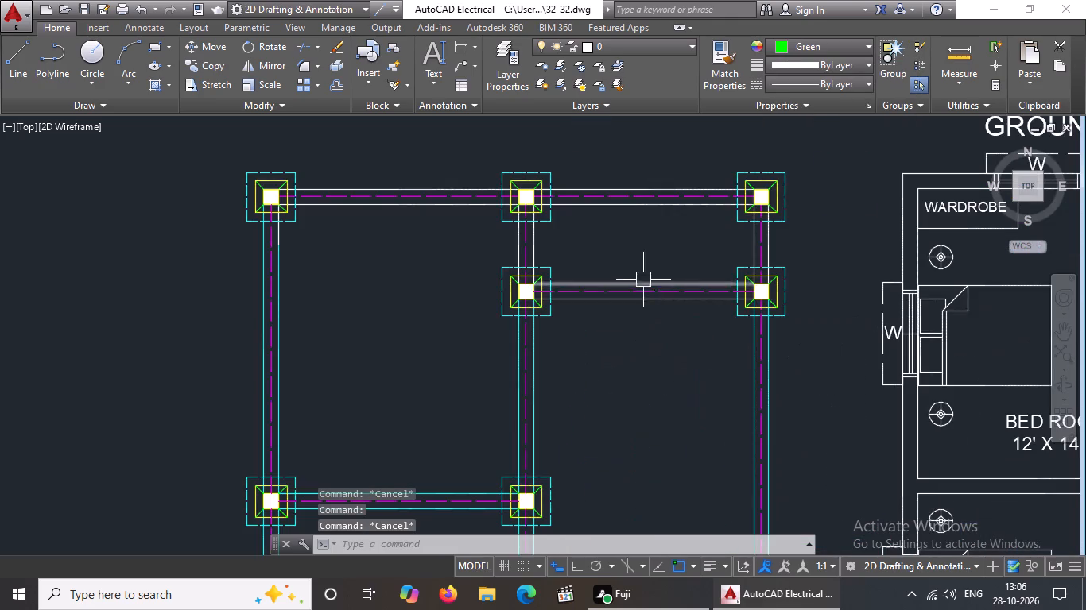
{"action": "scroll", "coordinate": [647, 294], "scroll_direction": "up", "scroll_amount": 3}
{"action": "left_click", "coordinate": [643, 308]}
{"action": "left_click", "coordinate": [801, 44]}
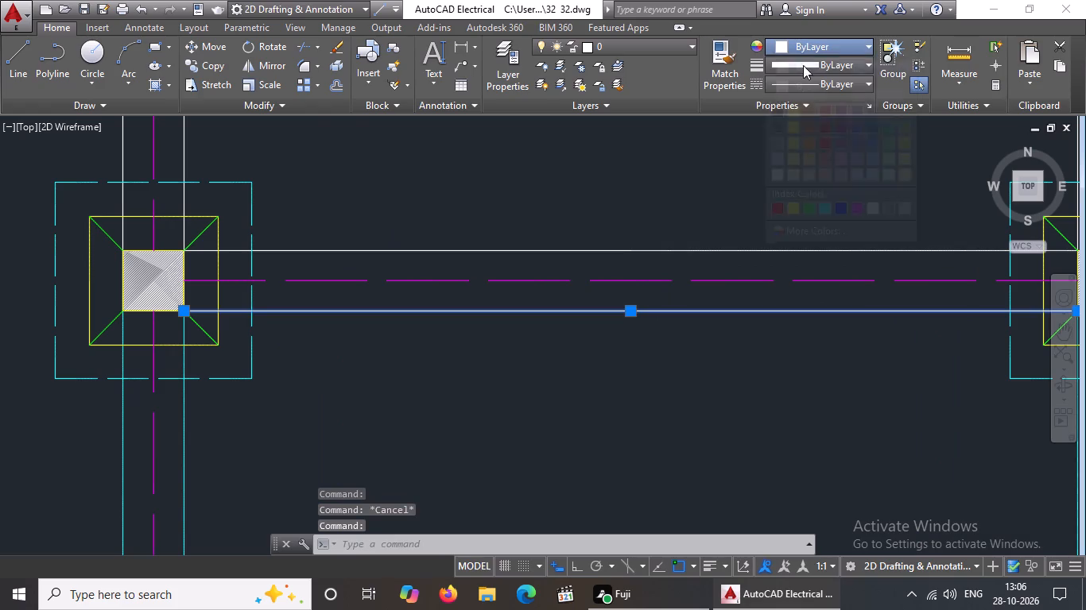
{"action": "left_click", "coordinate": [820, 207]}
{"action": "key", "text": "Escape"}
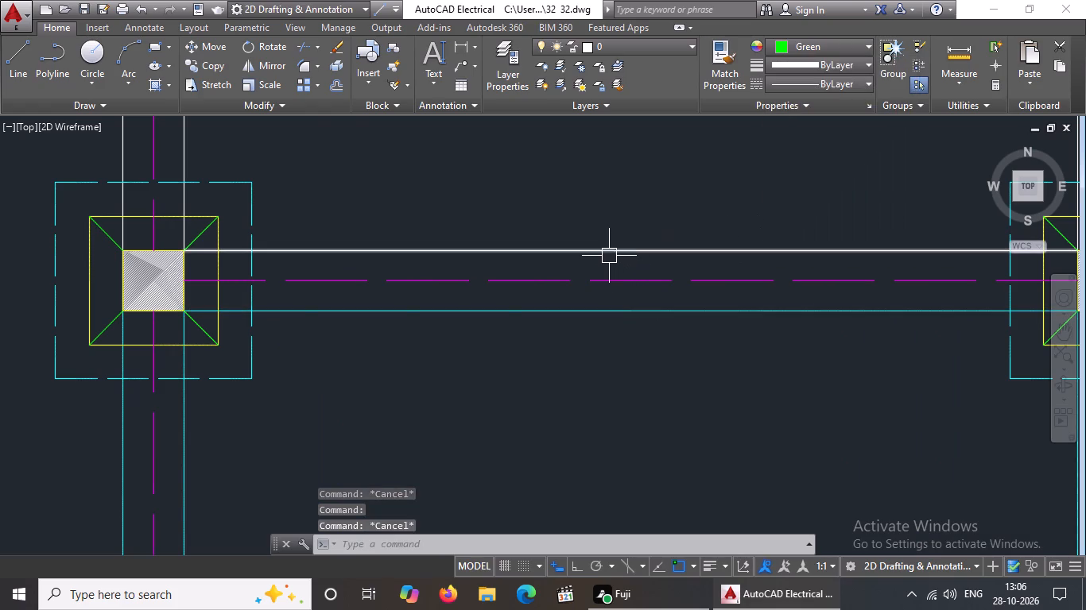
{"action": "left_click", "coordinate": [611, 252]}
{"action": "left_click", "coordinate": [795, 46]}
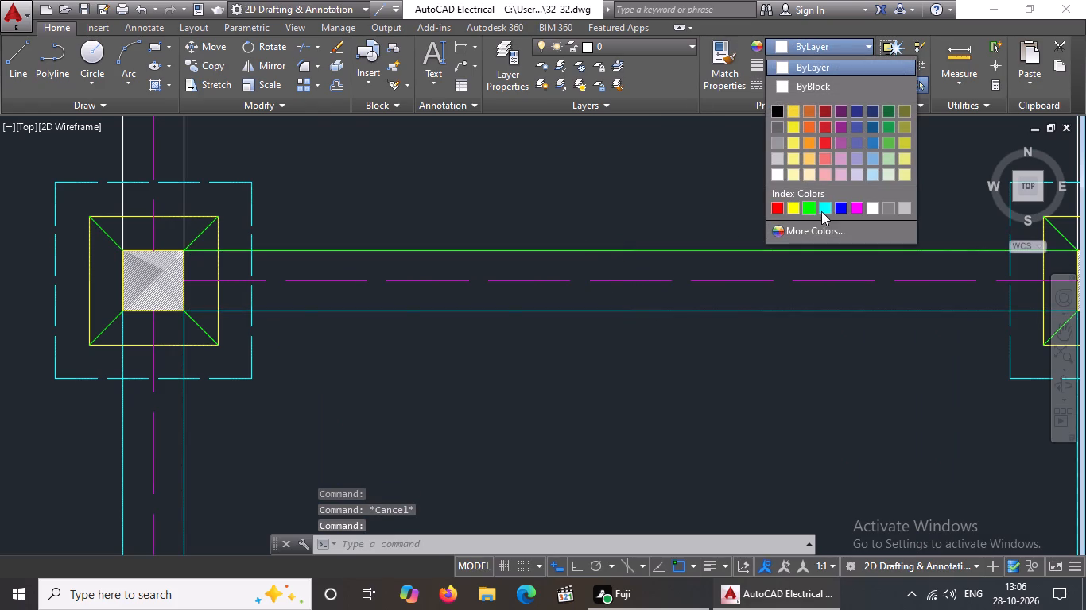
{"action": "left_click", "coordinate": [823, 205]}
{"action": "scroll", "coordinate": [712, 308], "scroll_direction": "down", "scroll_amount": 4}
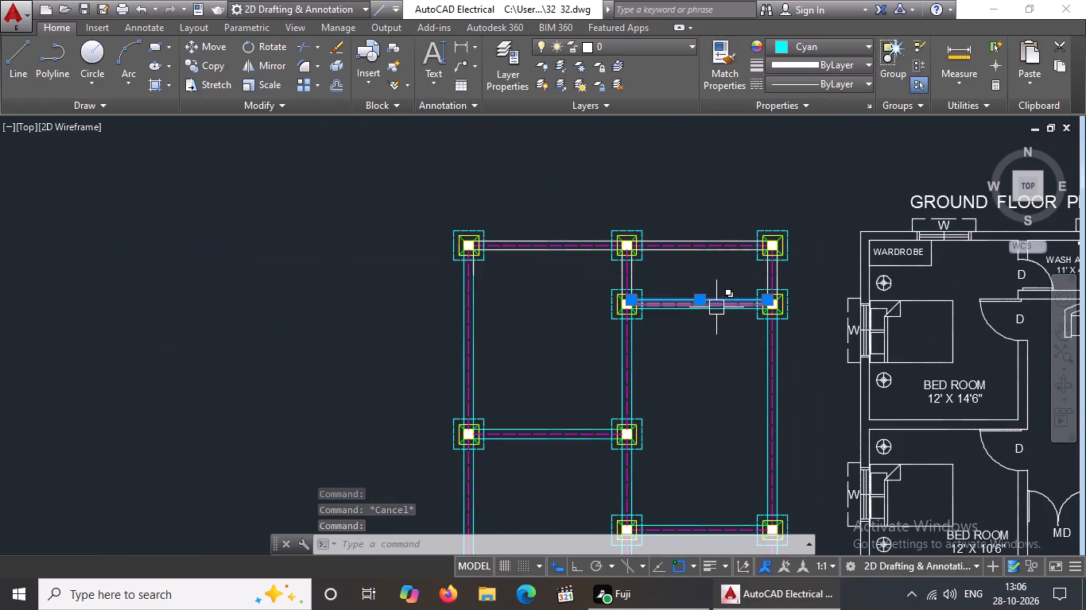
{"action": "key", "text": "Escape"}
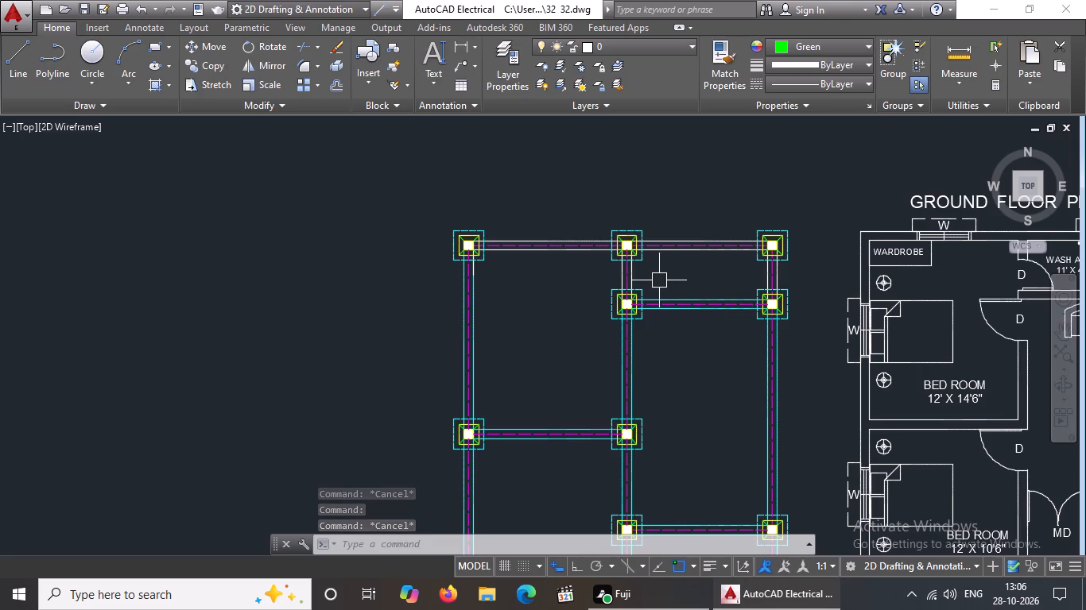
Set both beam lines between the middle-column footings of the top row and the row below it to cyan.
{"action": "scroll", "coordinate": [650, 276], "scroll_direction": "up", "scroll_amount": 2}
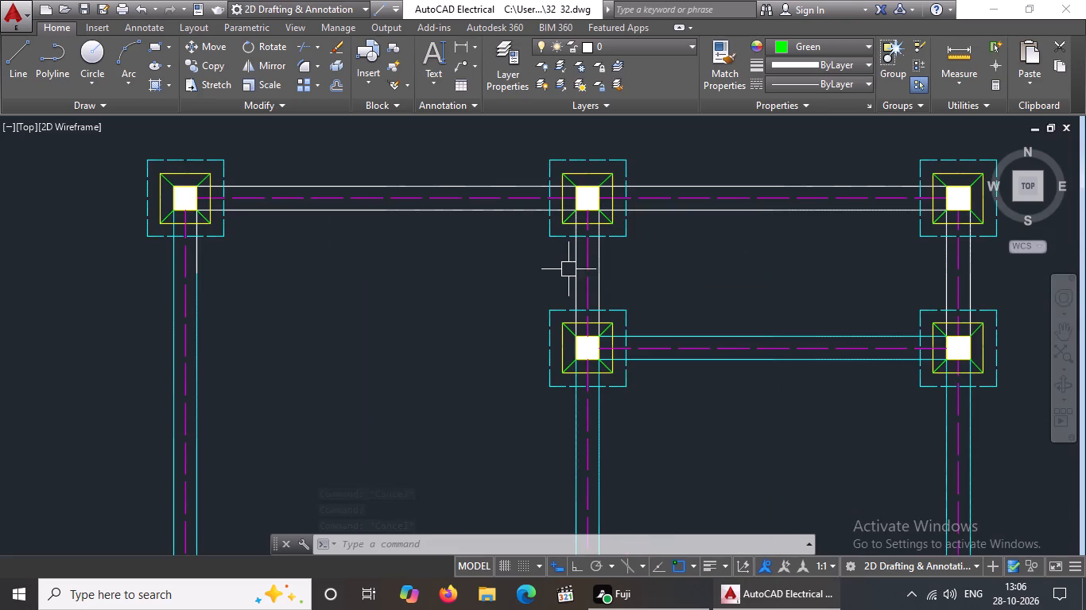
{"action": "left_click", "coordinate": [573, 266]}
{"action": "left_click", "coordinate": [813, 48]}
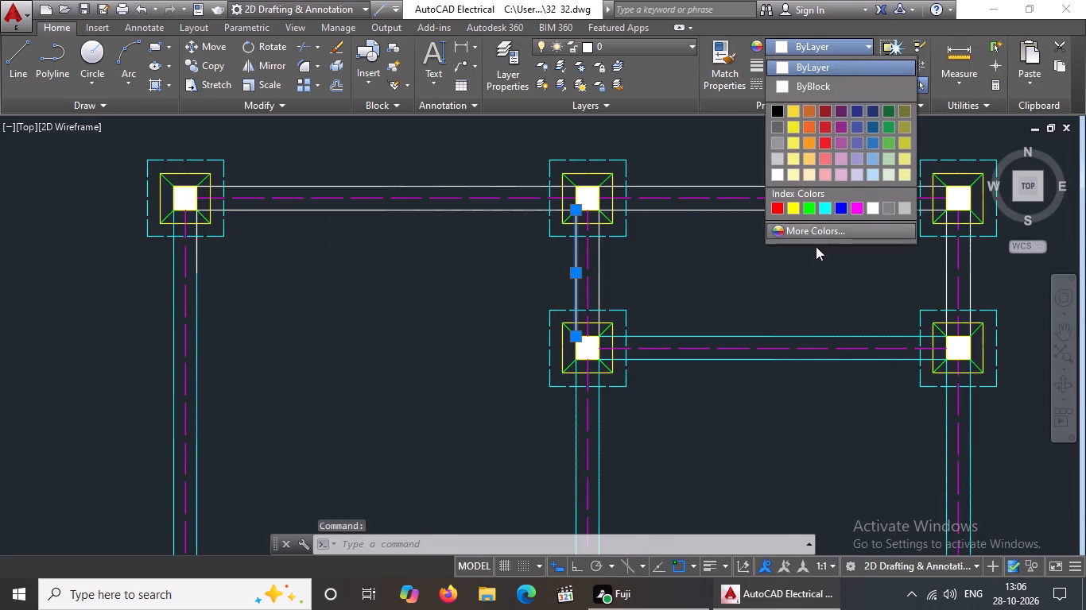
{"action": "left_click", "coordinate": [825, 202]}
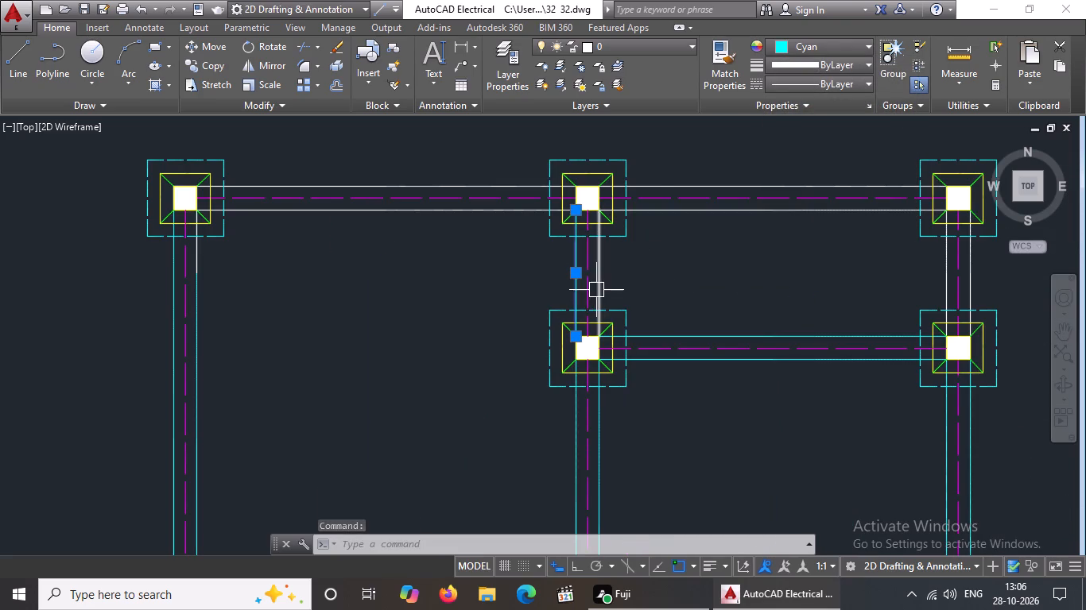
{"action": "key", "text": "Escape"}
{"action": "left_click", "coordinate": [598, 287]}
{"action": "left_click", "coordinate": [827, 44]}
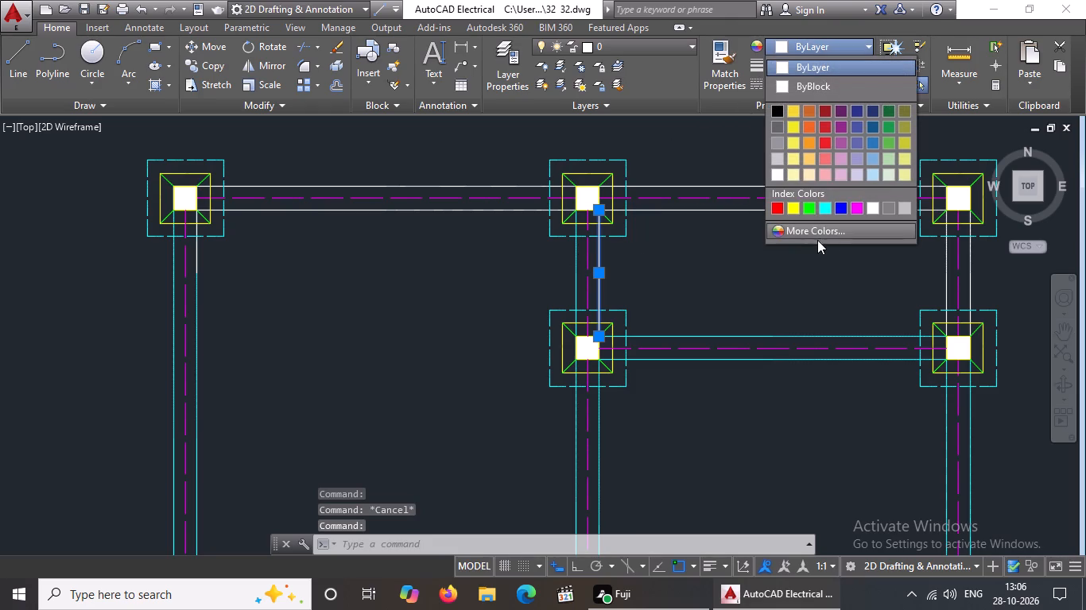
{"action": "left_click", "coordinate": [824, 204]}
{"action": "key", "text": "Escape"}
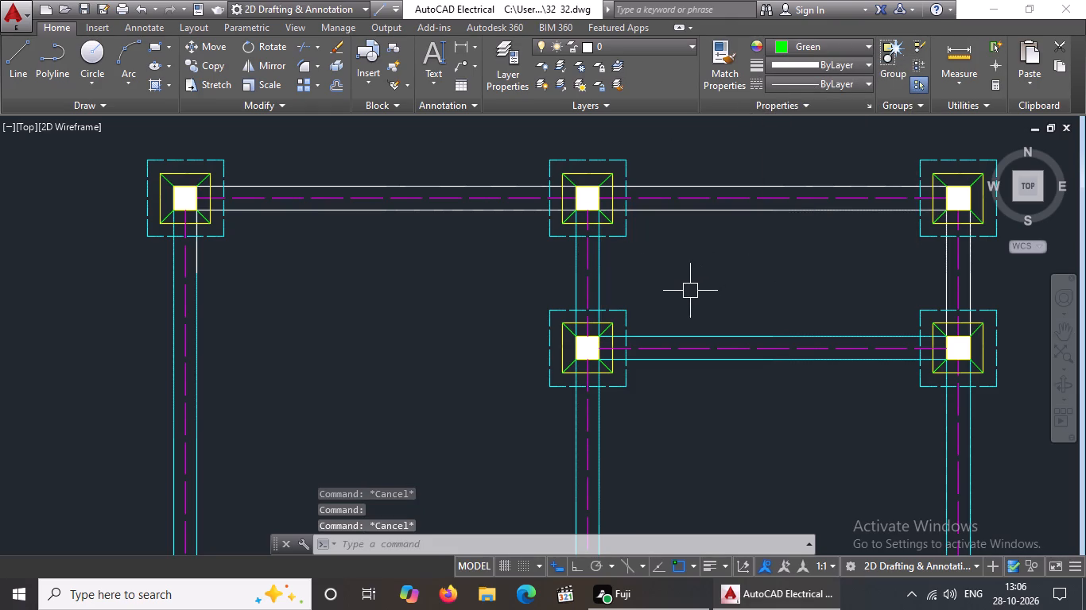
Delete the short white line segment on the left column's right beam line, just below the top-left footing.
{"action": "scroll", "coordinate": [189, 243], "scroll_direction": "up", "scroll_amount": 3}
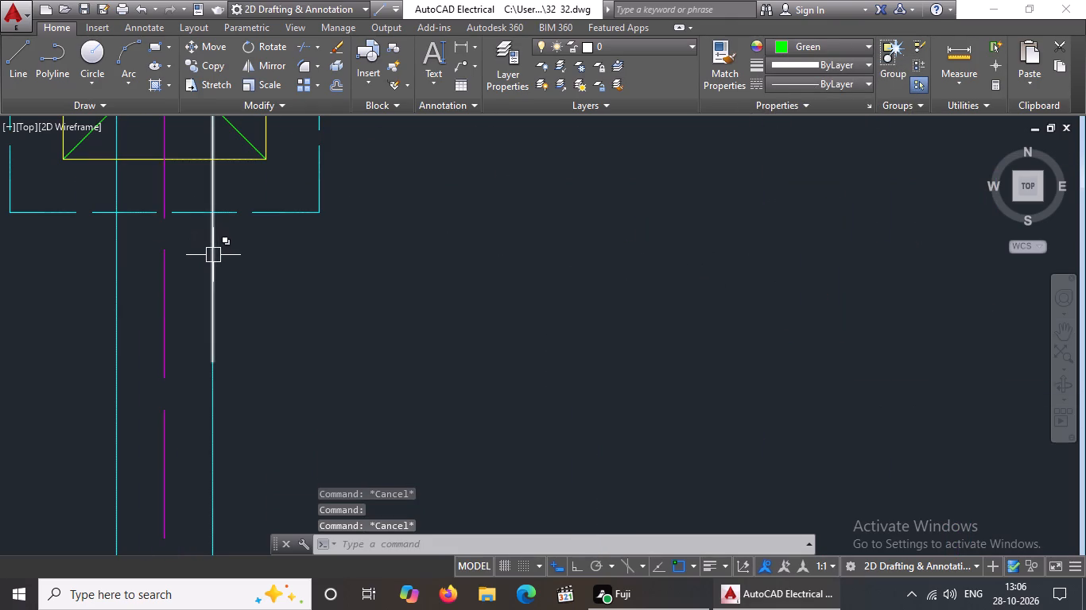
{"action": "left_click", "coordinate": [213, 255]}
{"action": "key", "text": "Delete"}
{"action": "scroll", "coordinate": [330, 319], "scroll_direction": "down", "scroll_amount": 3}
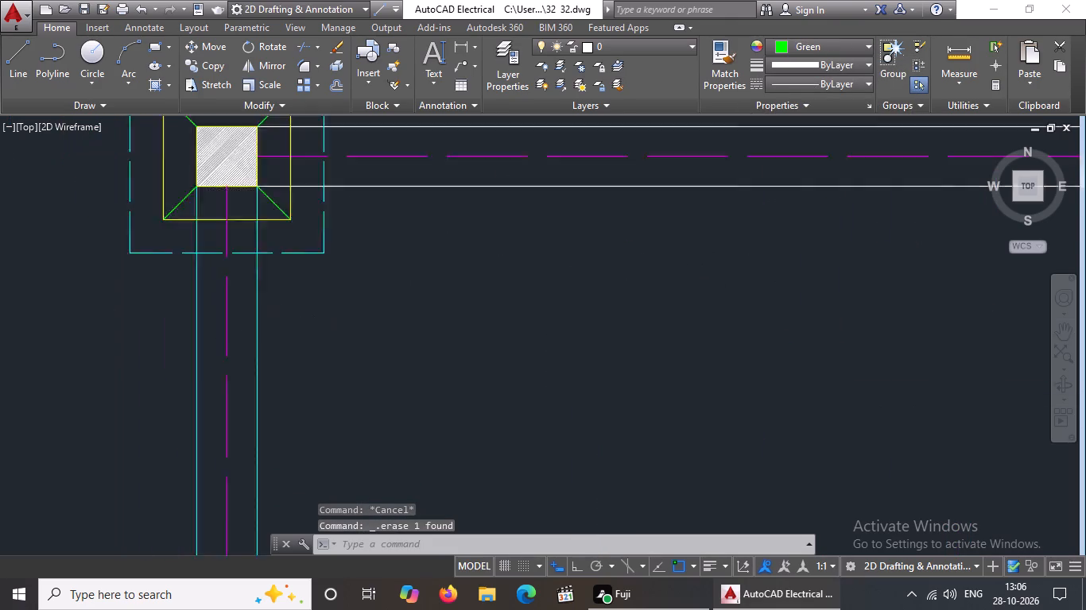
Set both beam lines between the left and middle footings of the top row to cyan.
{"action": "scroll", "coordinate": [330, 323], "scroll_direction": "down", "scroll_amount": 1}
{"action": "left_click", "coordinate": [396, 295]}
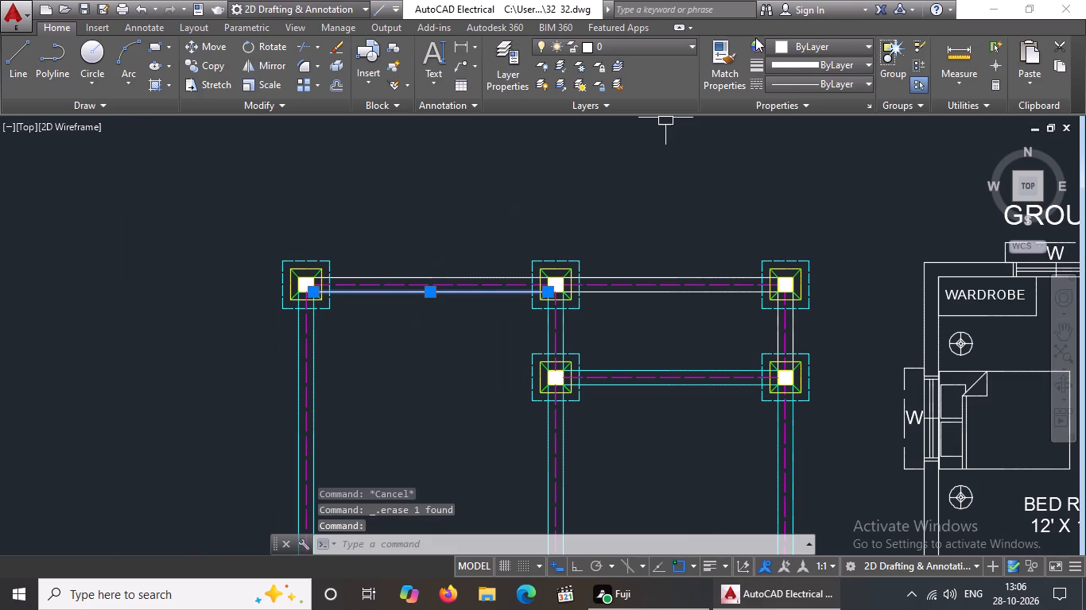
{"action": "left_click", "coordinate": [797, 48]}
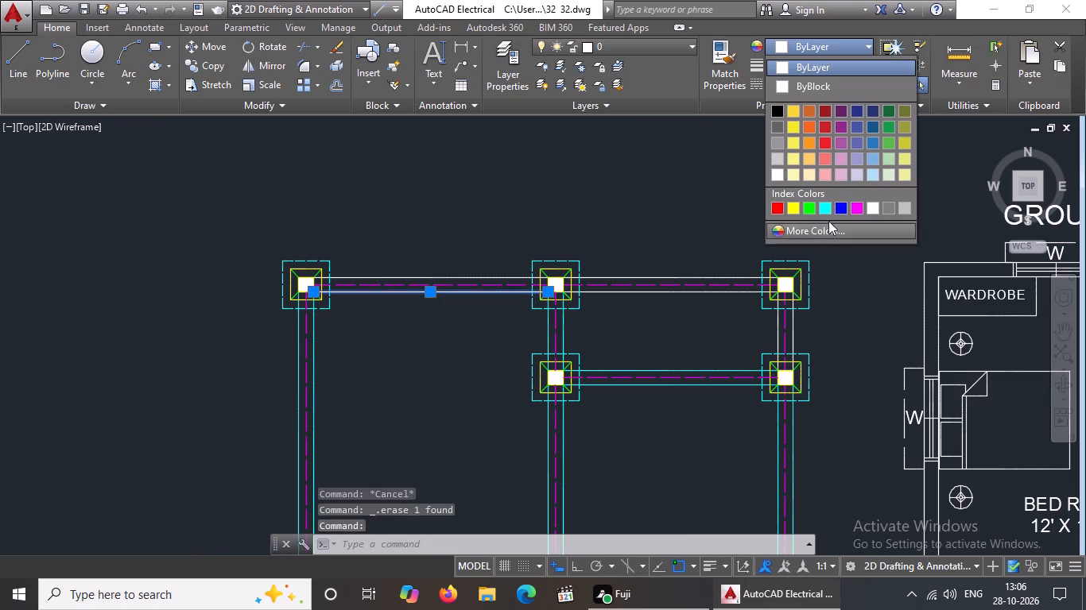
{"action": "left_click", "coordinate": [825, 210]}
{"action": "key", "text": "Delete"}
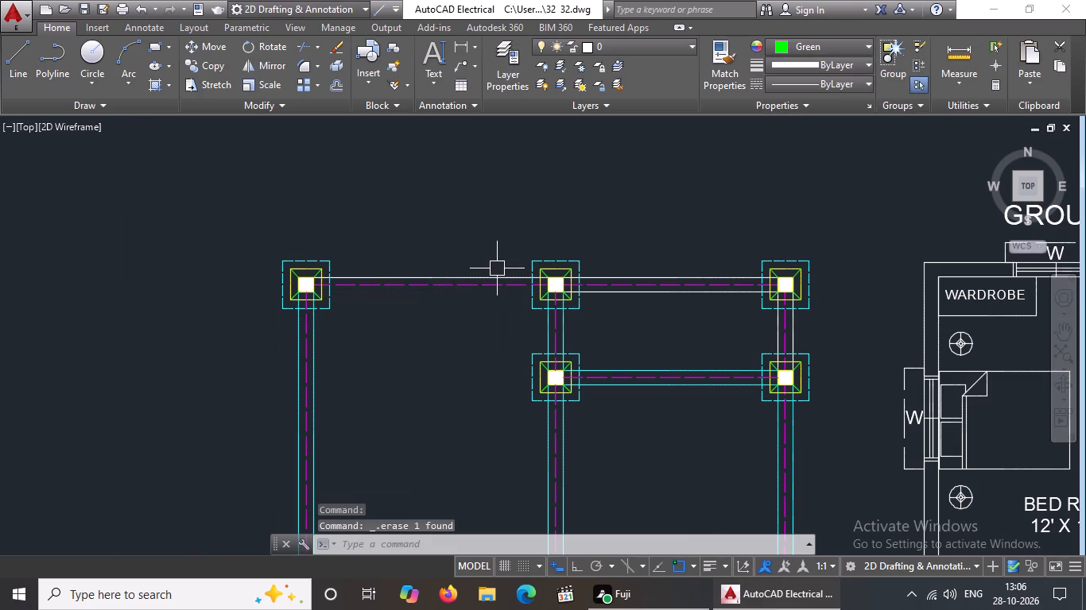
{"action": "key", "text": "ctrl+z"}
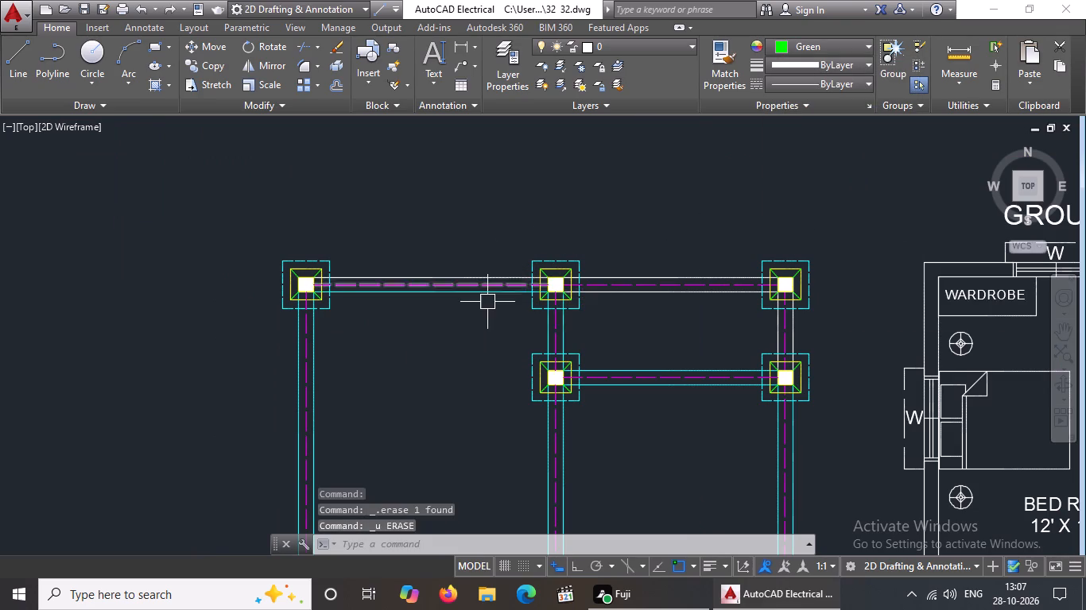
{"action": "scroll", "coordinate": [492, 281], "scroll_direction": "up", "scroll_amount": 2}
{"action": "left_click", "coordinate": [498, 270]}
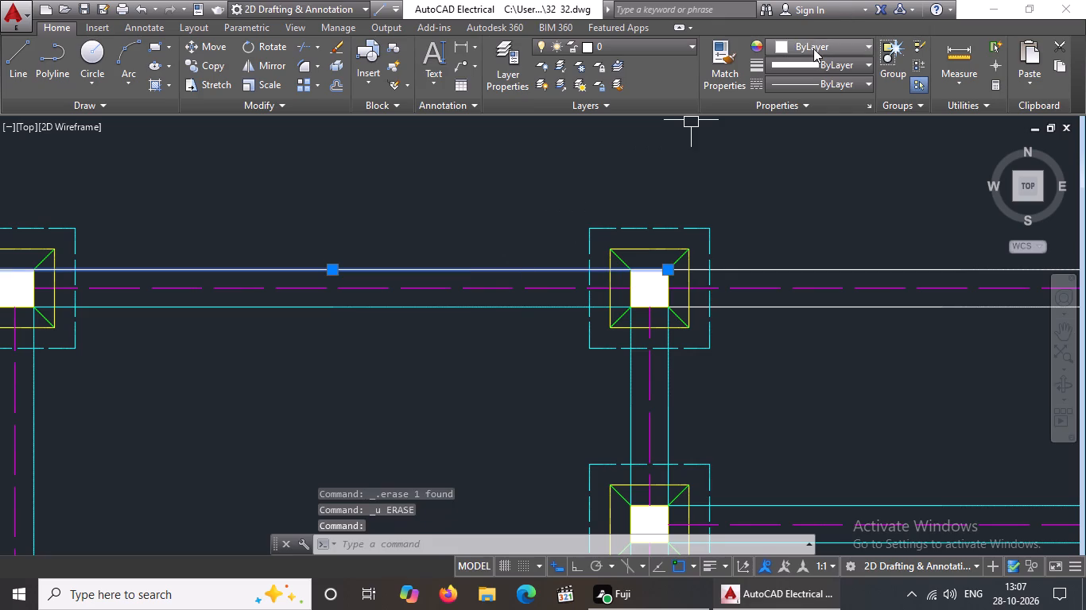
{"action": "left_click", "coordinate": [813, 48]}
{"action": "left_click", "coordinate": [824, 209]}
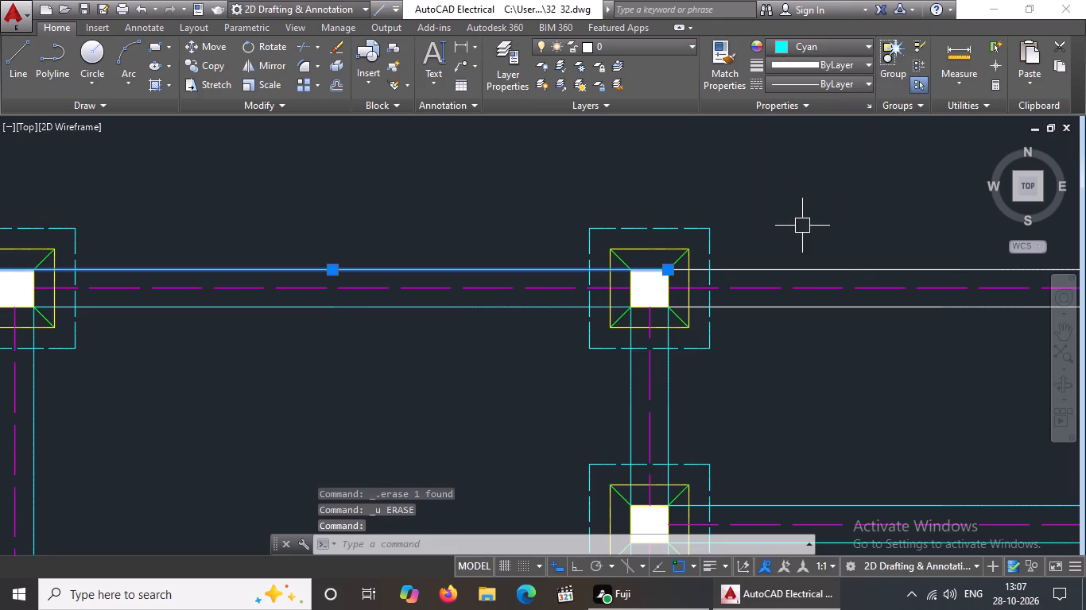
{"action": "key", "text": "Escape"}
Set both beam lines between the middle and right footings of the top row to cyan.
{"action": "left_click", "coordinate": [774, 272]}
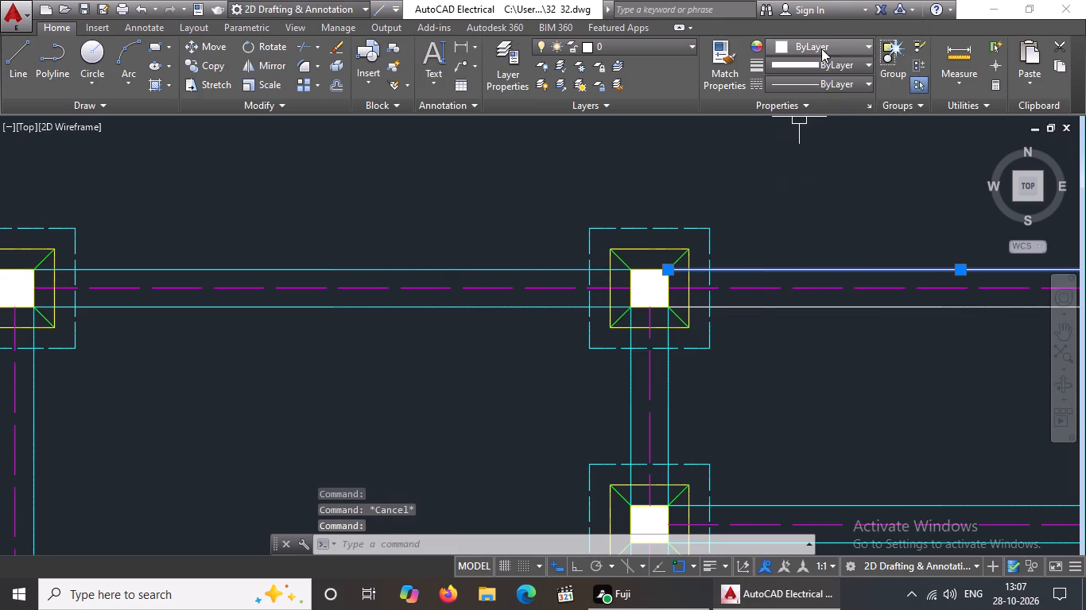
{"action": "left_click", "coordinate": [821, 46]}
{"action": "left_click", "coordinate": [822, 210]}
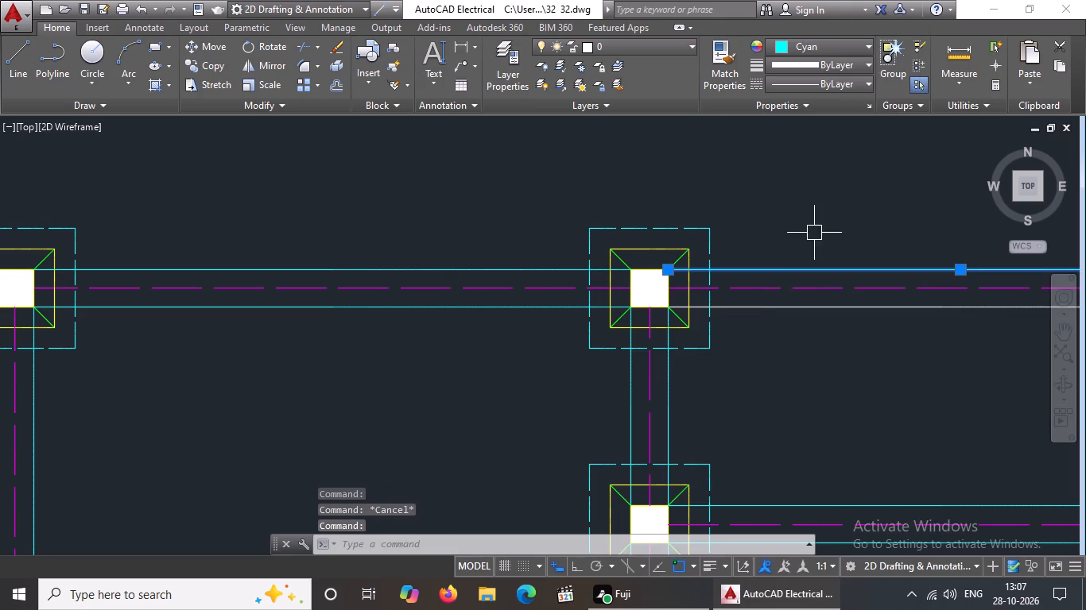
{"action": "key", "text": "Escape"}
{"action": "left_click", "coordinate": [787, 307]}
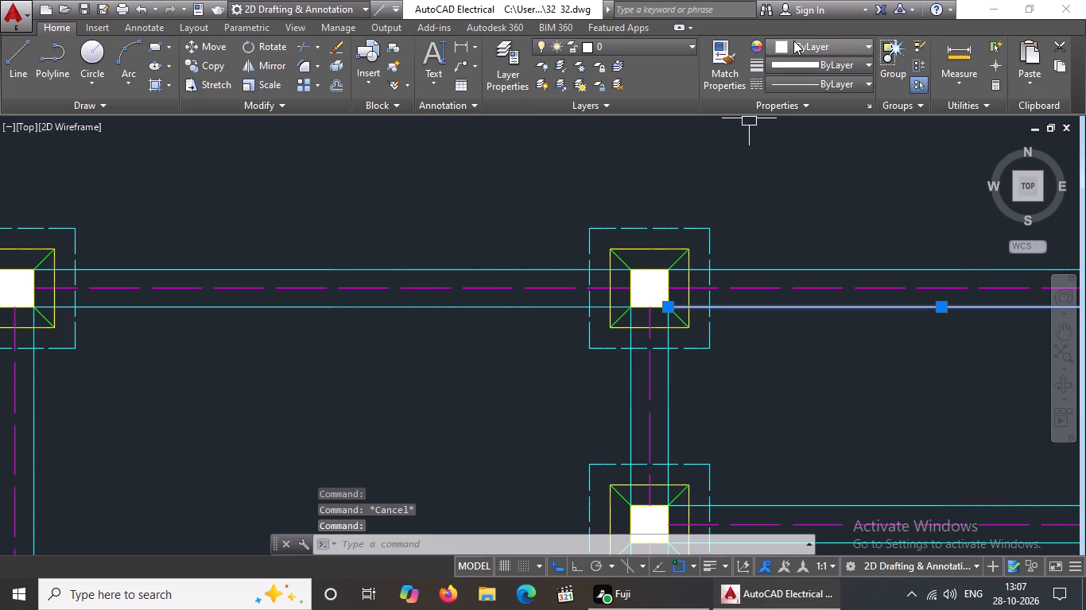
{"action": "left_click", "coordinate": [793, 41]}
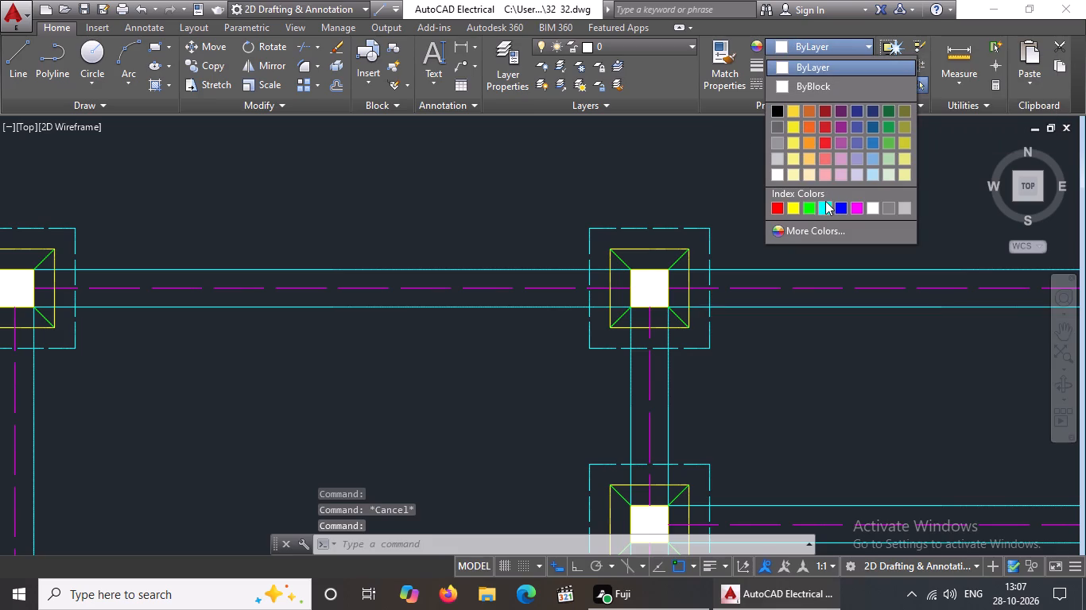
{"action": "left_click", "coordinate": [826, 200]}
{"action": "key", "text": "Escape"}
Offset the right column's outer beam line above the bottom-right footing inward by 9".
{"action": "scroll", "coordinate": [509, 473], "scroll_direction": "down", "scroll_amount": 4}
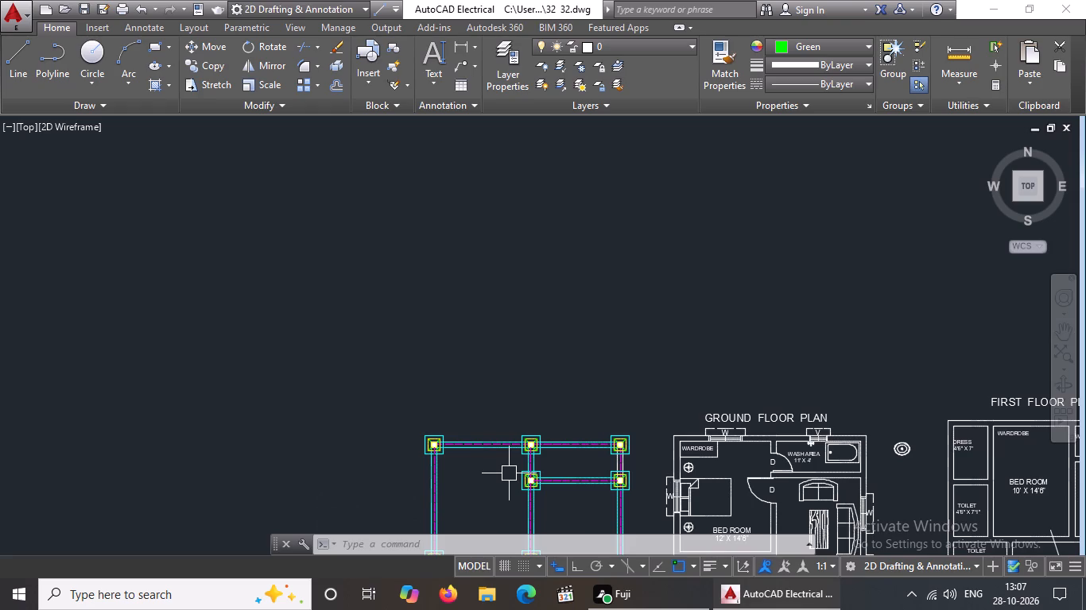
{"action": "scroll", "coordinate": [553, 436], "scroll_direction": "down", "scroll_amount": 4}
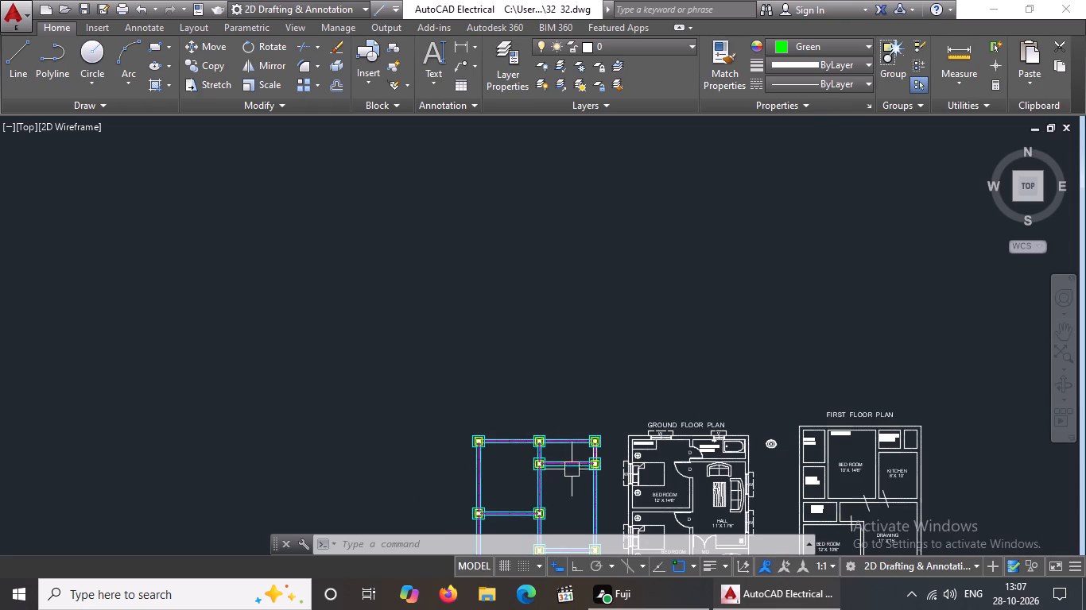
{"action": "scroll", "coordinate": [583, 419], "scroll_direction": "down", "scroll_amount": 3}
{"action": "middle_click_drag", "start_coordinate": [582, 450], "coordinate": [610, 330]}
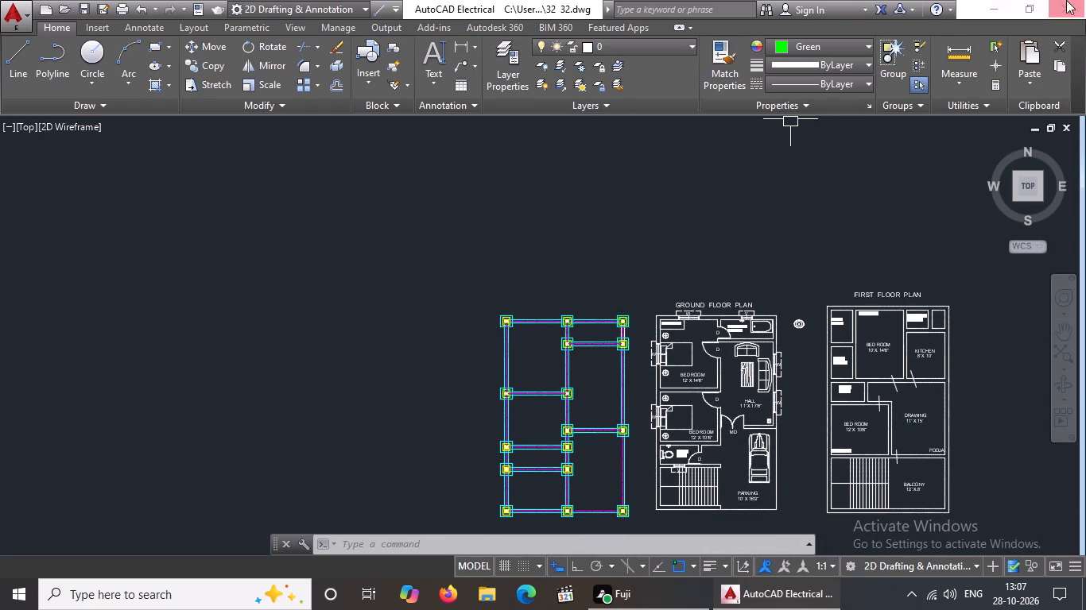
{"action": "scroll", "coordinate": [584, 535], "scroll_direction": "up", "scroll_amount": 3}
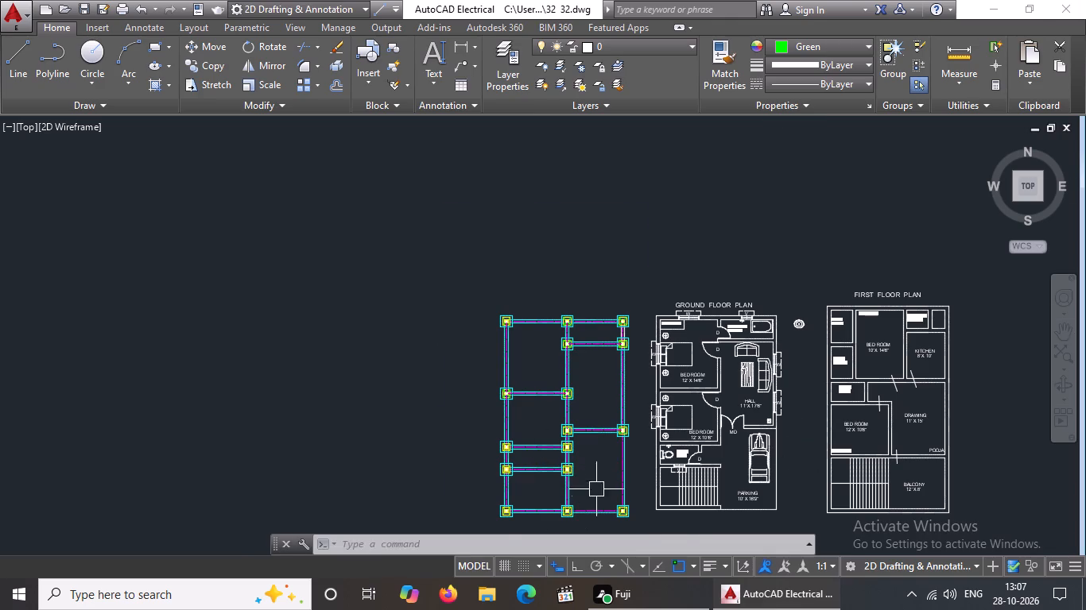
{"action": "scroll", "coordinate": [599, 497], "scroll_direction": "up", "scroll_amount": 3}
{"action": "scroll", "coordinate": [669, 346], "scroll_direction": "down", "scroll_amount": 3}
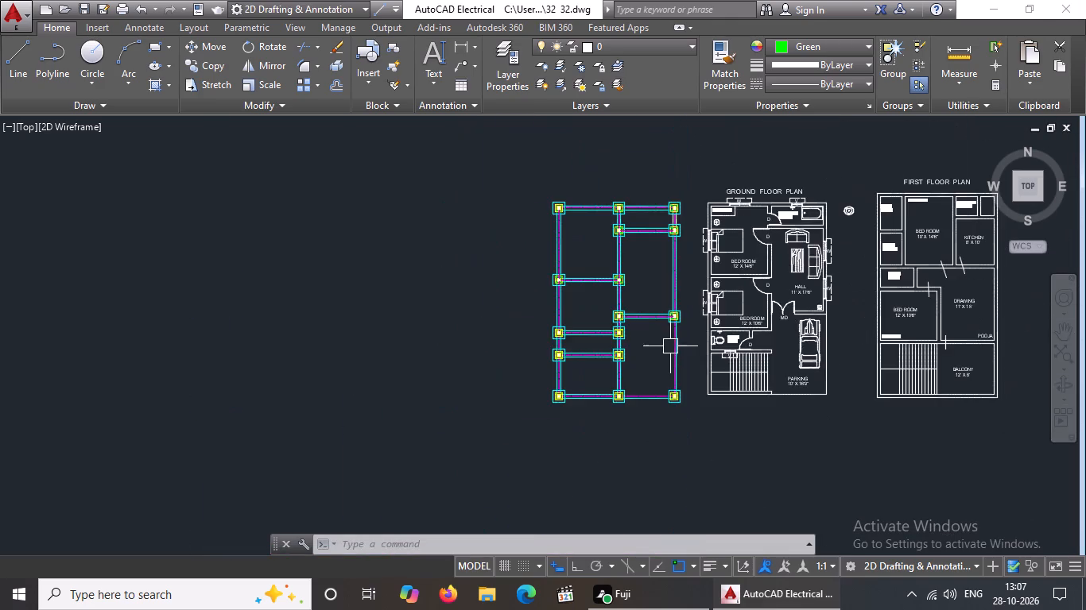
{"action": "scroll", "coordinate": [683, 386], "scroll_direction": "up", "scroll_amount": 4}
{"action": "key", "text": "Escape"}
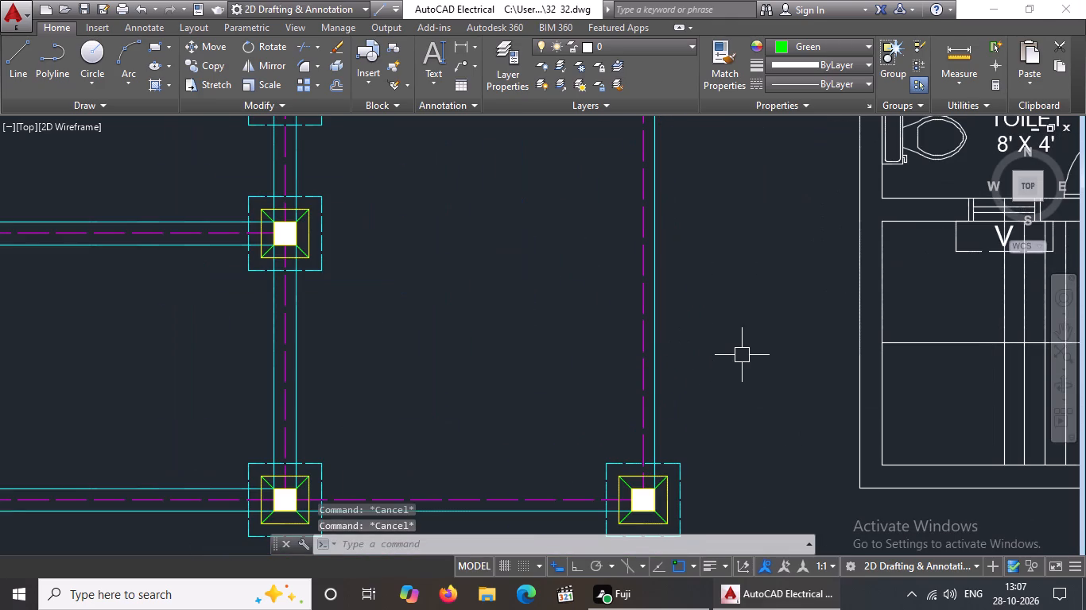
{"action": "key", "text": "o"}
{"action": "key", "text": "Return"}
{"action": "key", "text": "9"}
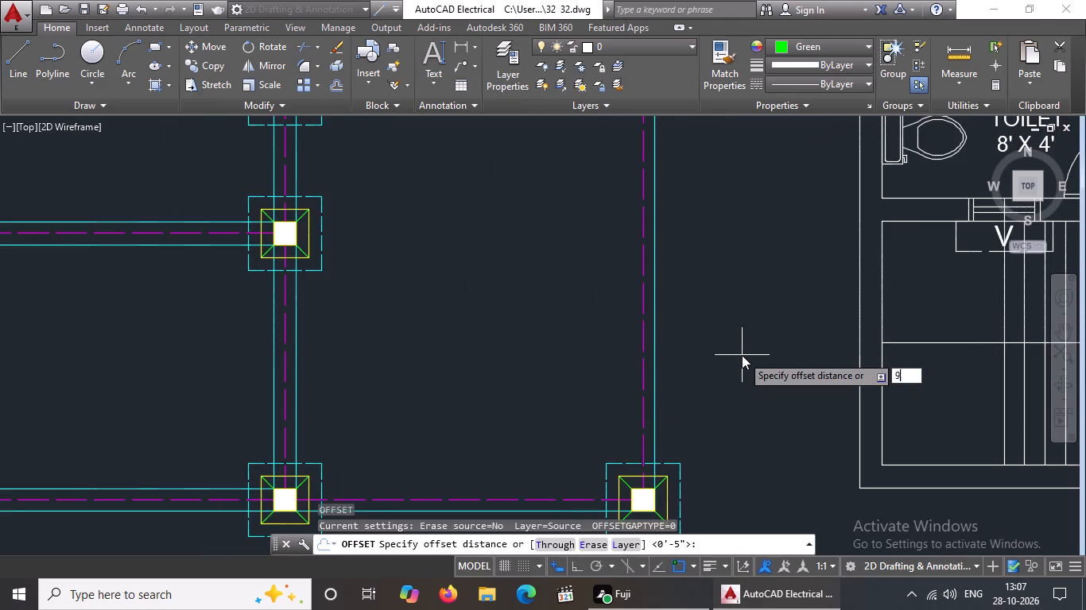
{"action": "key", "text": "shift+quotedbl"}
{"action": "key", "text": "Return"}
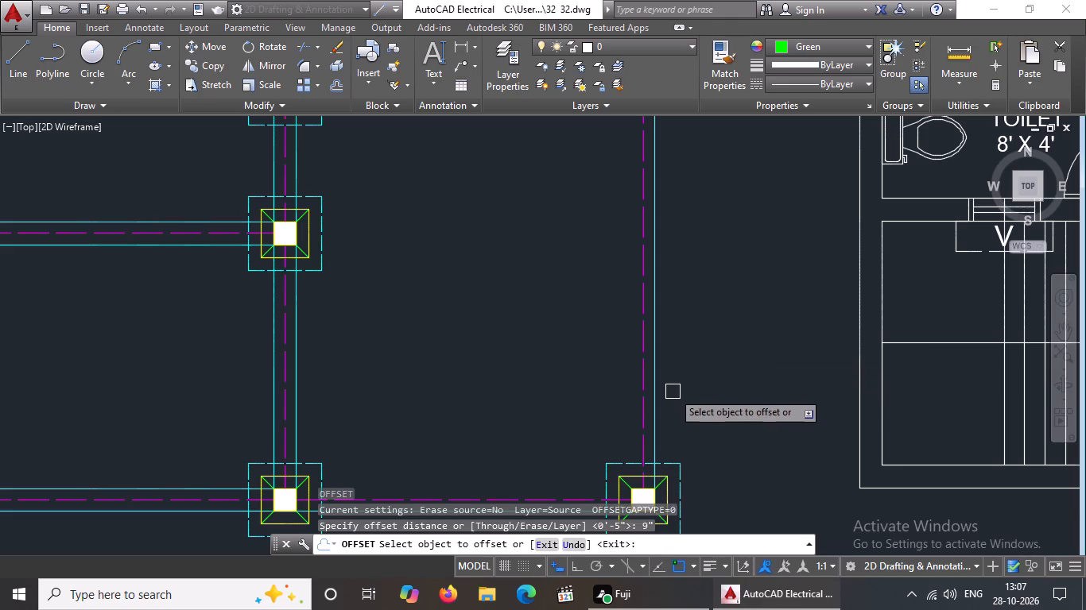
{"action": "left_click", "coordinate": [658, 397]}
{"action": "left_click", "coordinate": [561, 423]}
Offset the bottom row's outer beam line inward by 9" to give the bottom-right bay its second beam line.
{"action": "scroll", "coordinate": [624, 407], "scroll_direction": "down", "scroll_amount": 2}
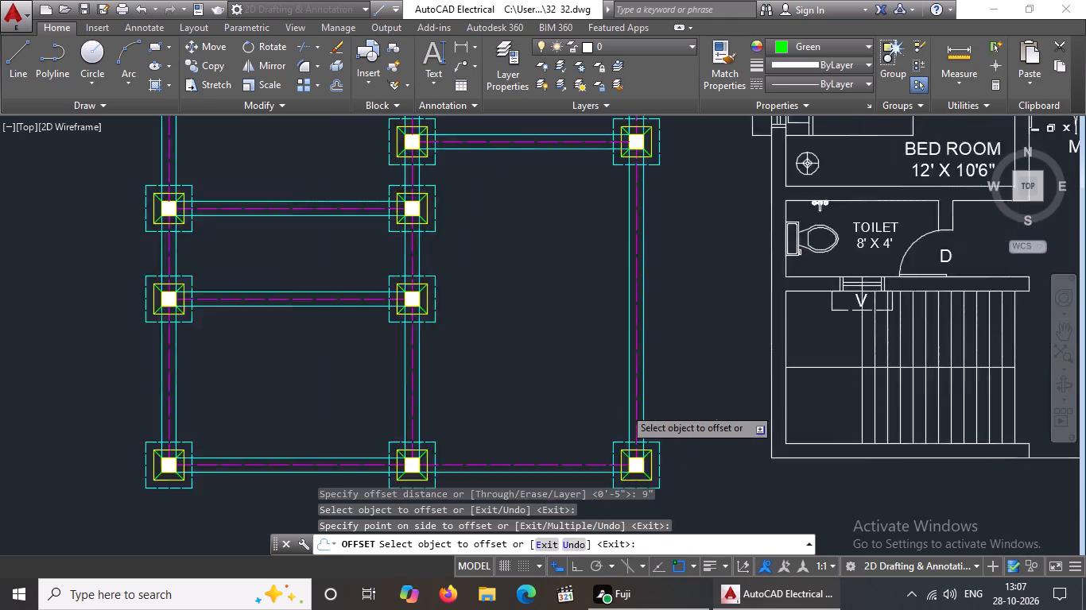
{"action": "scroll", "coordinate": [624, 407], "scroll_direction": "down", "scroll_amount": 1}
{"action": "scroll", "coordinate": [583, 430], "scroll_direction": "up", "scroll_amount": 3}
{"action": "left_click", "coordinate": [580, 449]}
{"action": "left_click", "coordinate": [588, 412]}
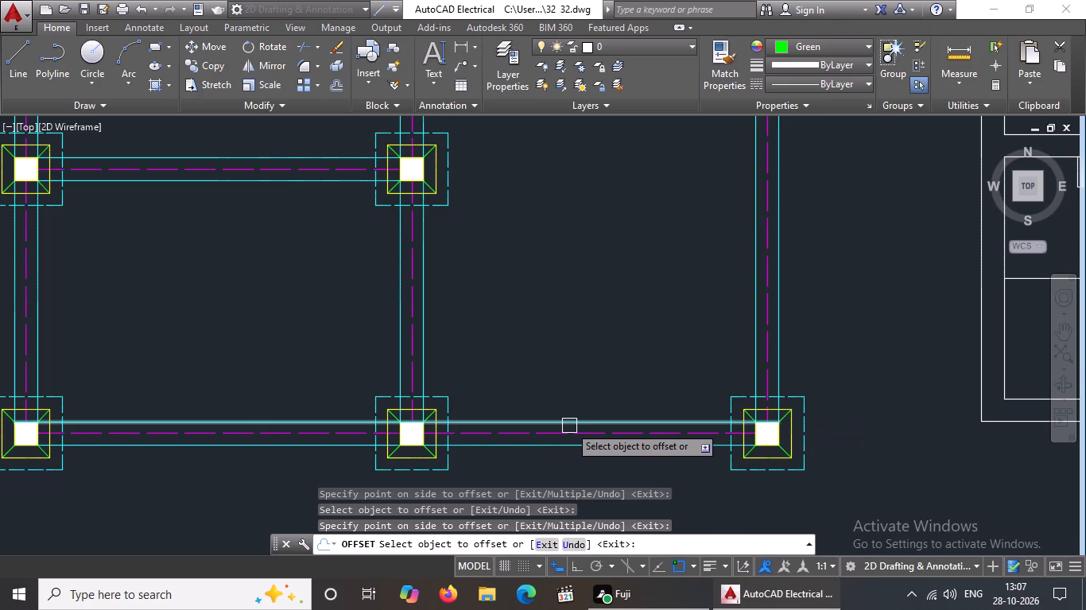
{"action": "key", "text": "Escape"}
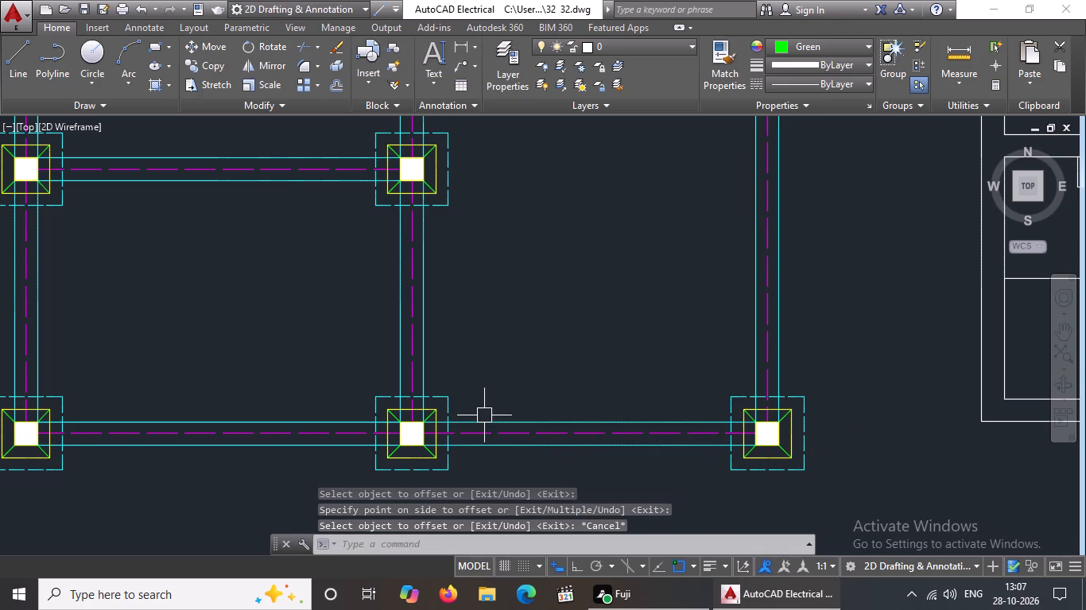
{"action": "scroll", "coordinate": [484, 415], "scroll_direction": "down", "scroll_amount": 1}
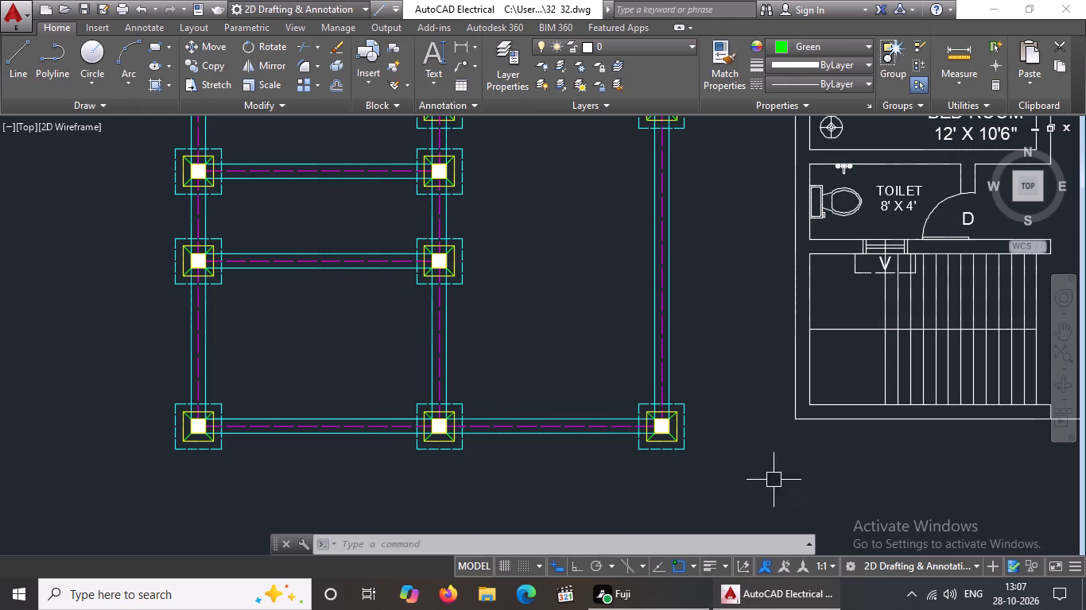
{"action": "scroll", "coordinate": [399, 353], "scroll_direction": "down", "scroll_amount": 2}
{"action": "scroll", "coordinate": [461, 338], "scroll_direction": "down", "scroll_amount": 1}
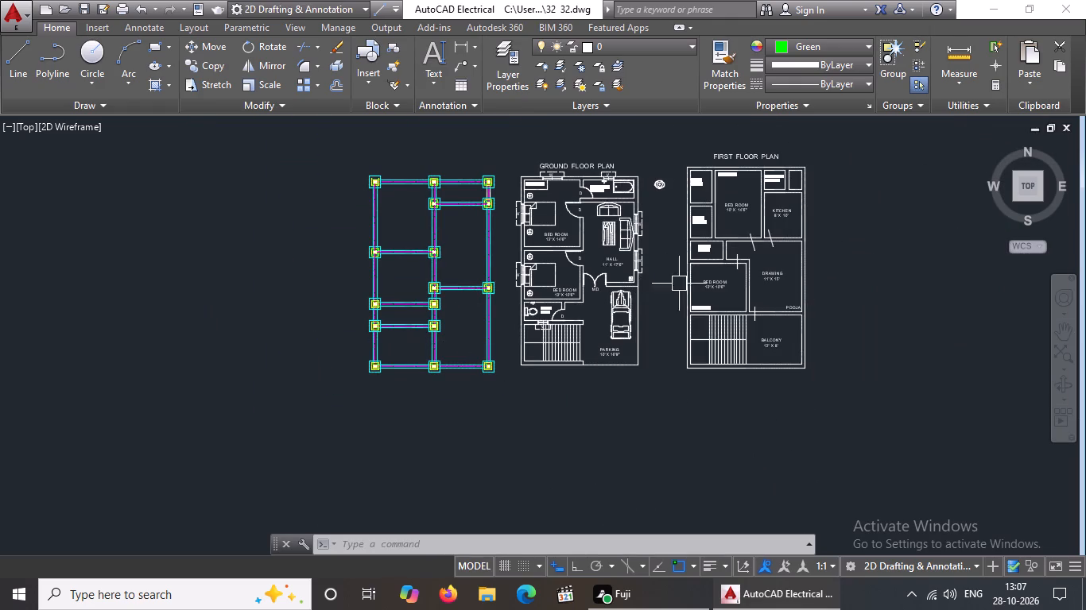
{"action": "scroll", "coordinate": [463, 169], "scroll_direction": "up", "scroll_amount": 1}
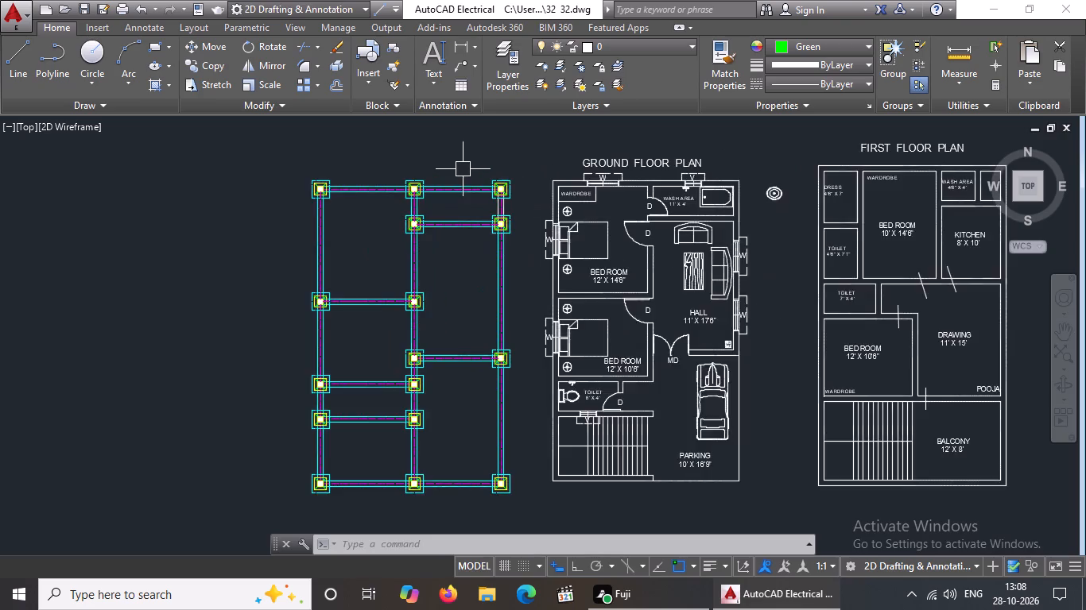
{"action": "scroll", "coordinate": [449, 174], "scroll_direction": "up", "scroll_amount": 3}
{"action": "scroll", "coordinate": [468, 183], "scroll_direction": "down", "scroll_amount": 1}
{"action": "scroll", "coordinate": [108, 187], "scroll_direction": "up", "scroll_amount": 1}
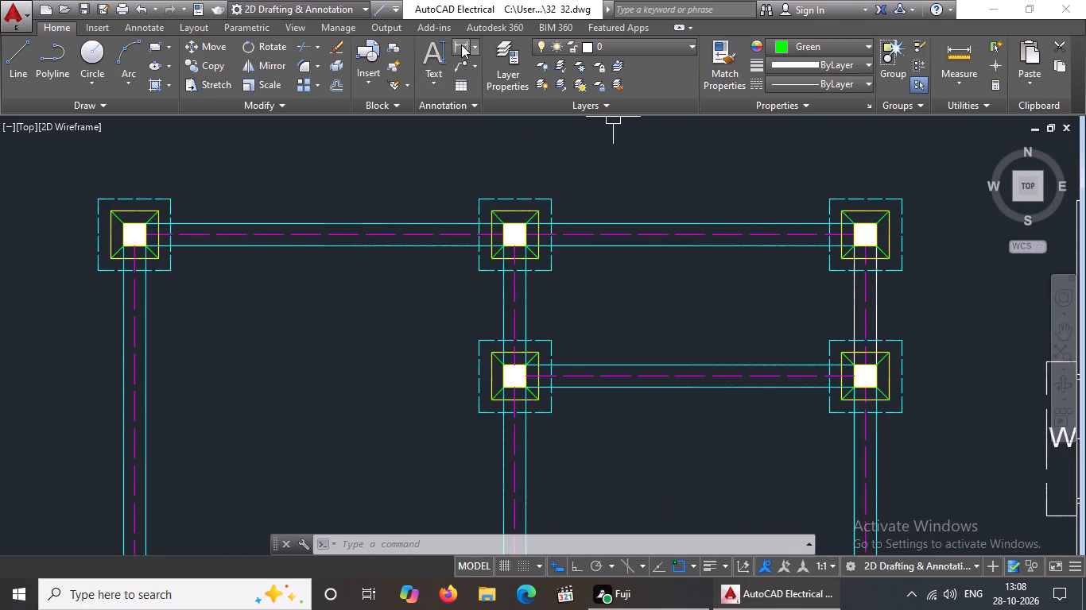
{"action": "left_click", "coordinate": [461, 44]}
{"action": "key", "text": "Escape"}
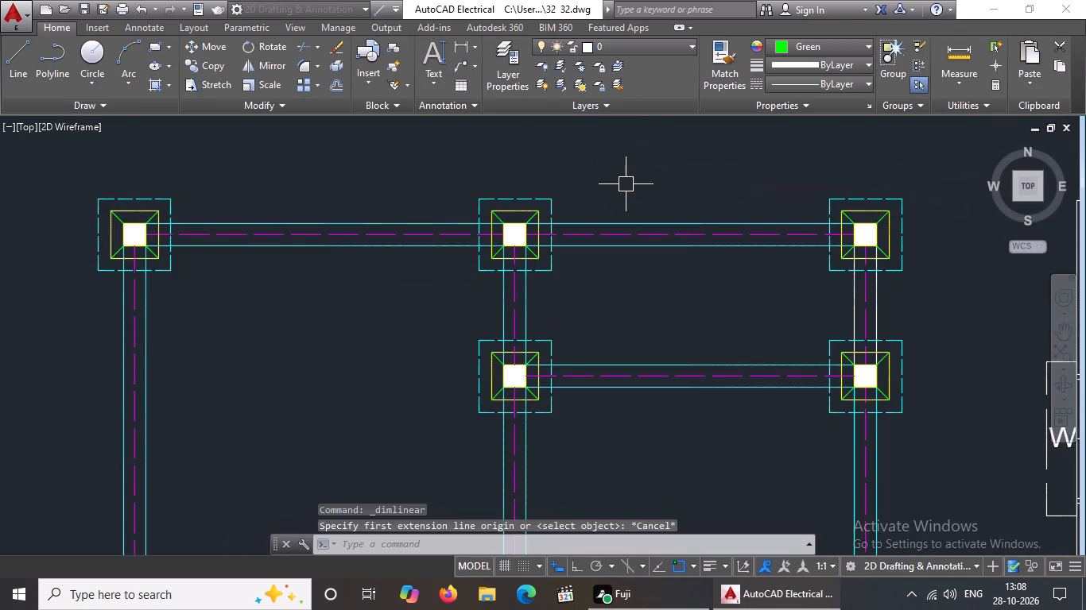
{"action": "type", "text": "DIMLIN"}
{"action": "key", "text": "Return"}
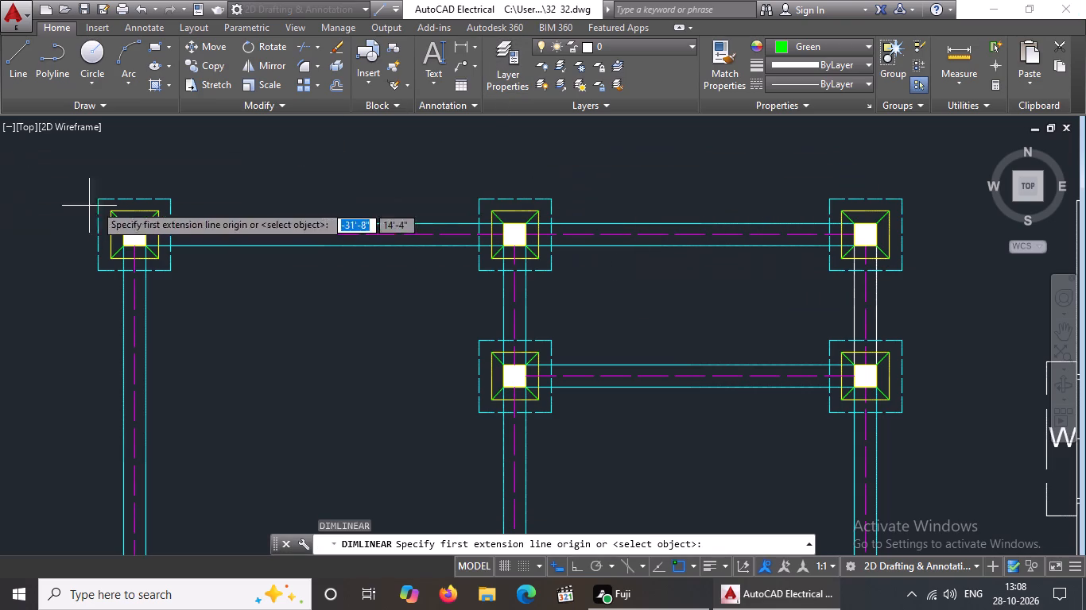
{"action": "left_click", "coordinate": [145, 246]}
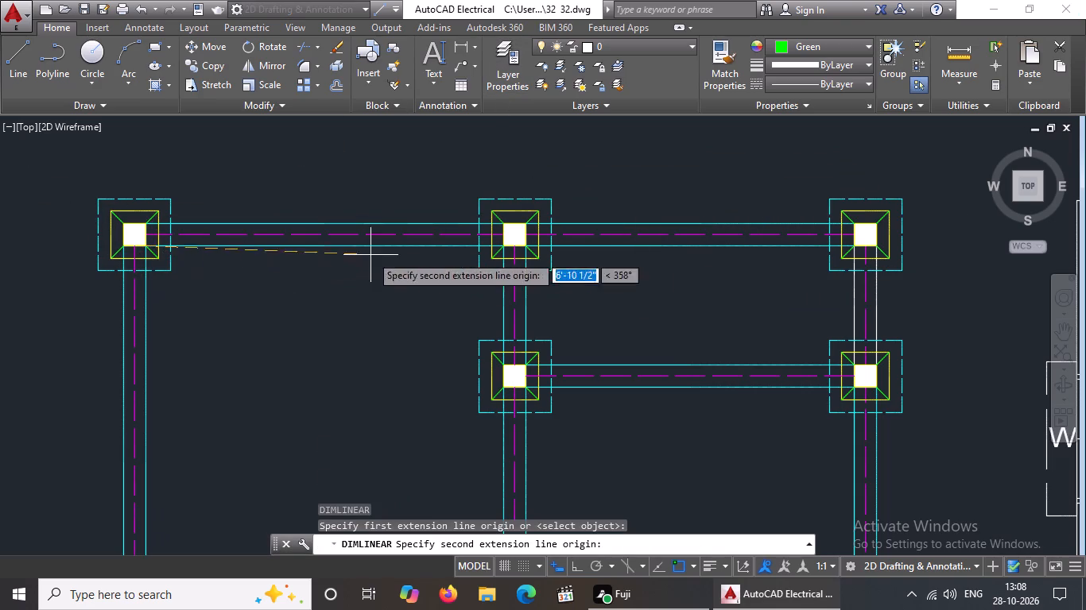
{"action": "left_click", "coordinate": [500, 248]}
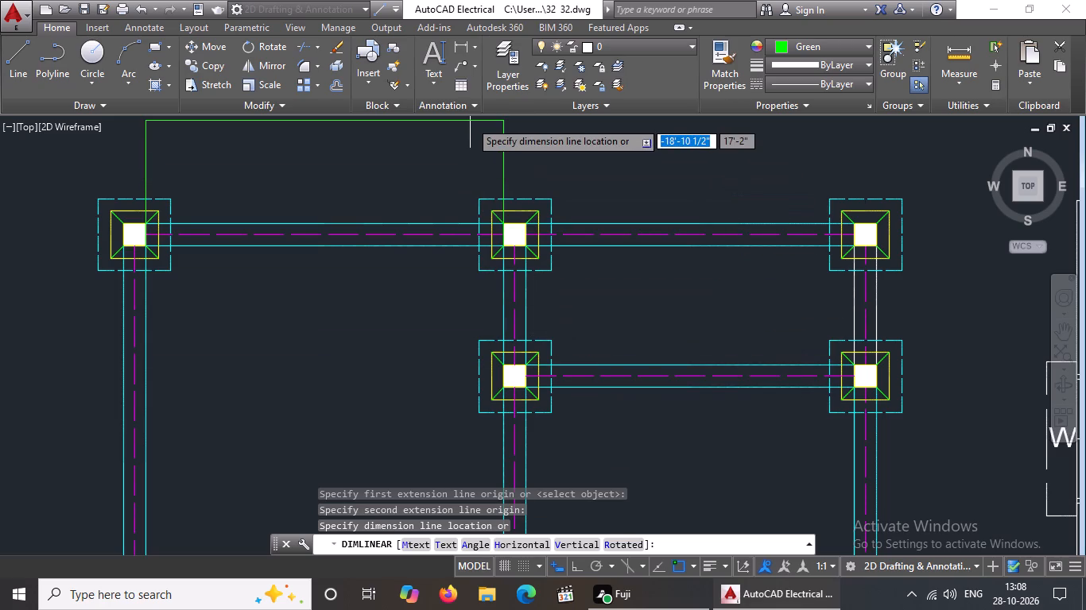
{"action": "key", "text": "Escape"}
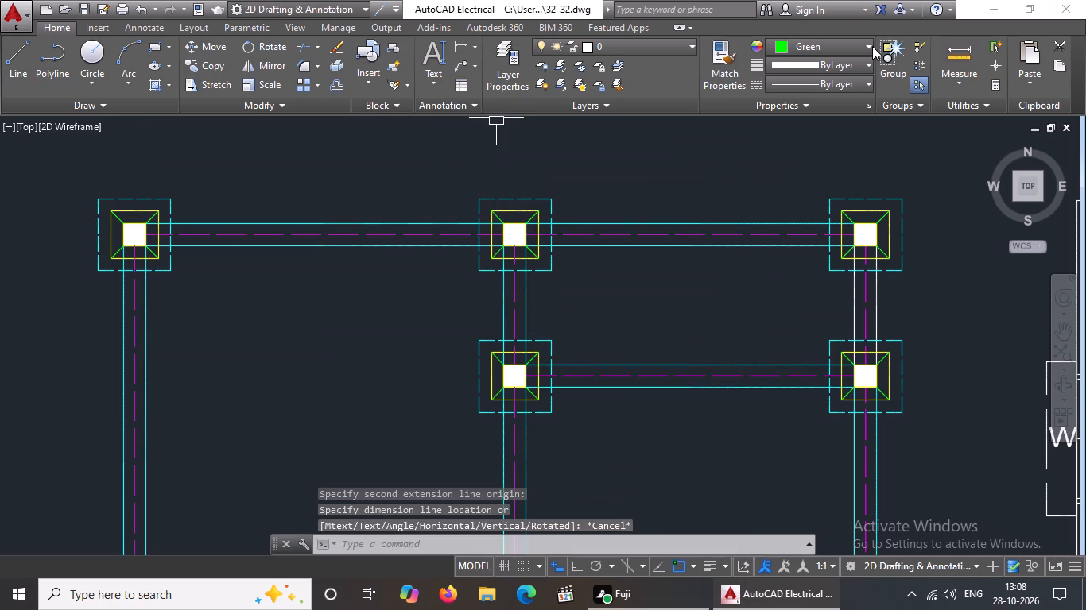
Set the current colour to ByBlock and dimension the clear spacing between the top row's left and middle columns, above the footings.
{"action": "left_click", "coordinate": [863, 45]}
{"action": "left_click", "coordinate": [802, 86]}
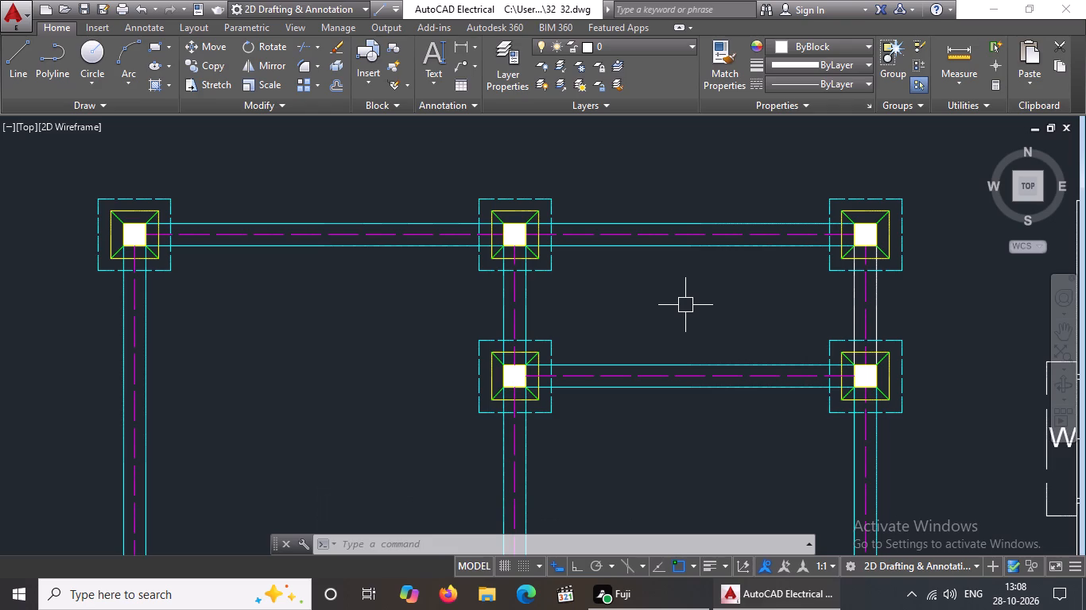
{"action": "type", "text": "DIMLIN"}
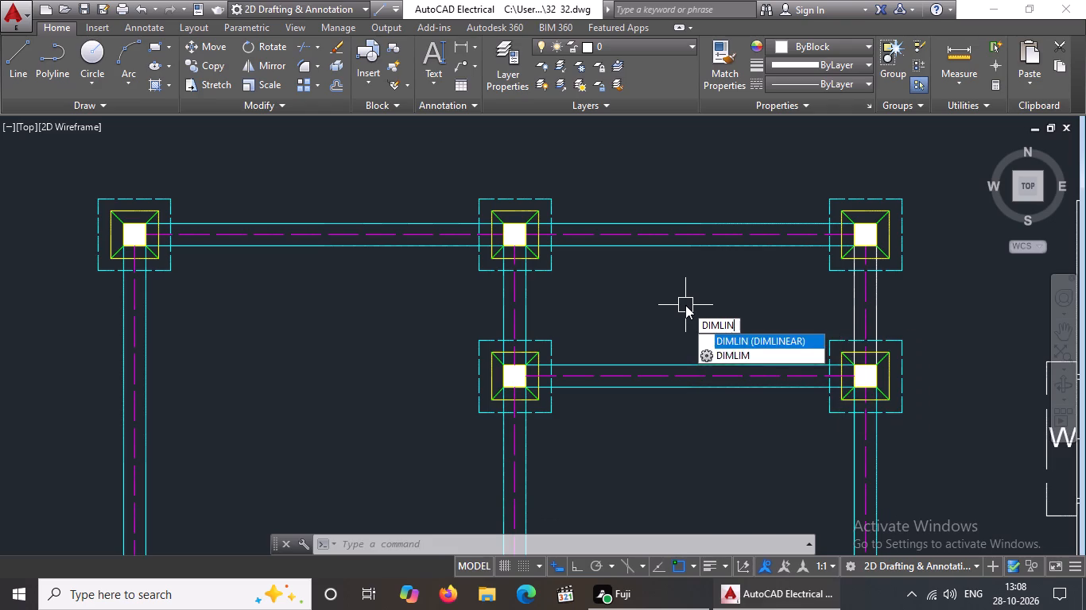
{"action": "key", "text": "Return"}
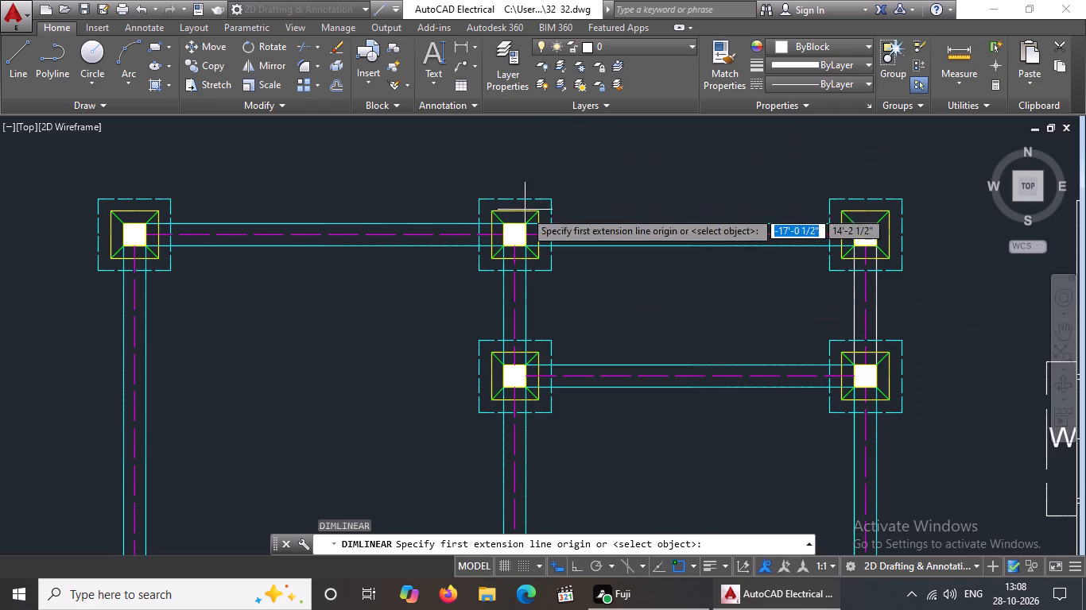
{"action": "left_click", "coordinate": [144, 242]}
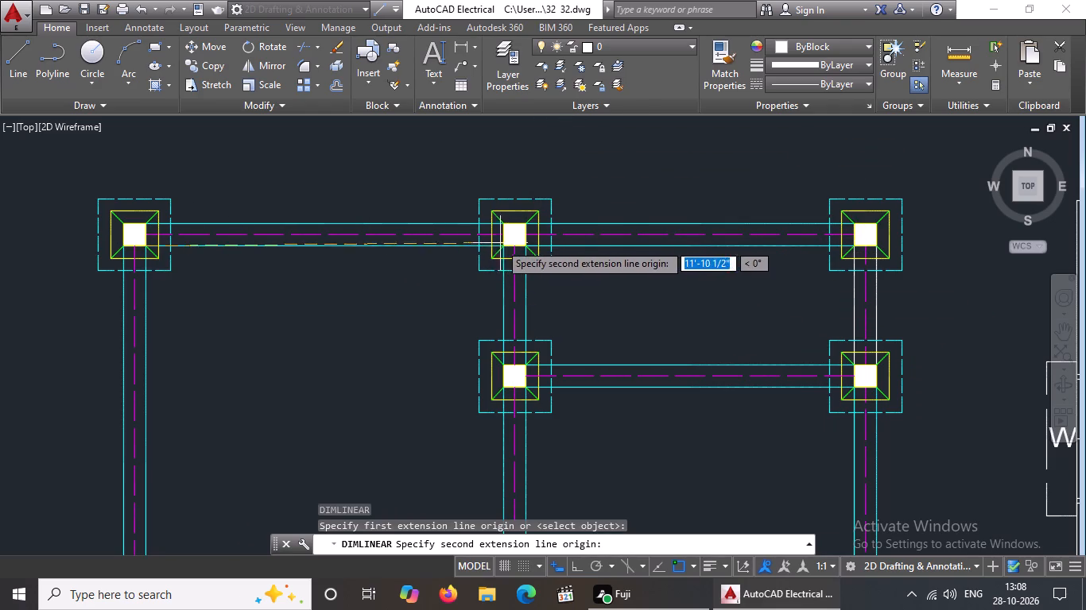
{"action": "left_click", "coordinate": [500, 249]}
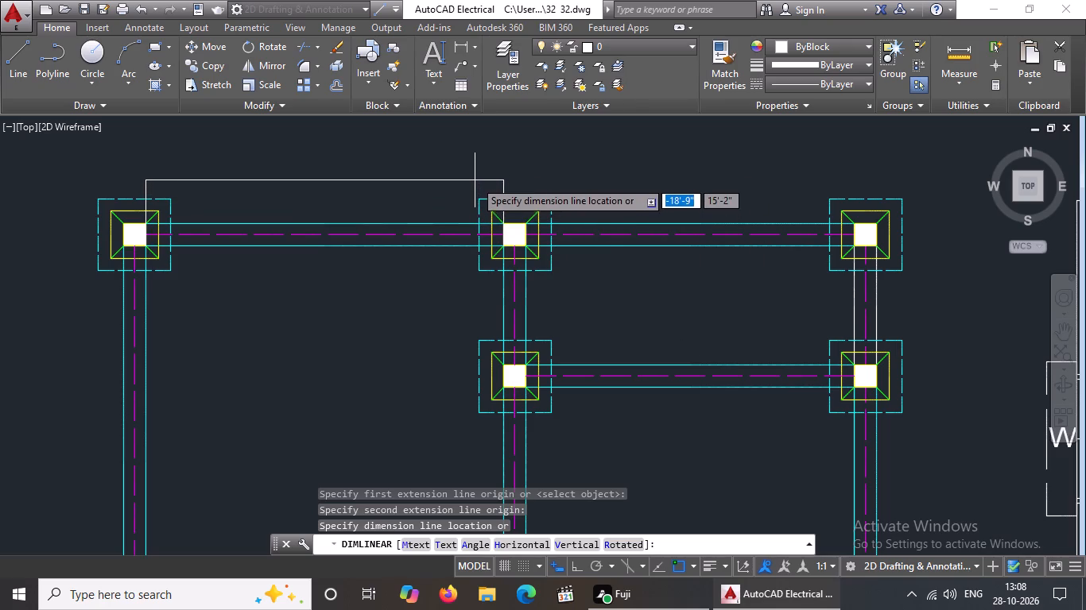
{"action": "left_click", "coordinate": [475, 180]}
Add a linear dimension above the top row for the clear spacing between its middle and right columns, level with the first dimension.
{"action": "scroll", "coordinate": [687, 188], "scroll_direction": "down", "scroll_amount": 1}
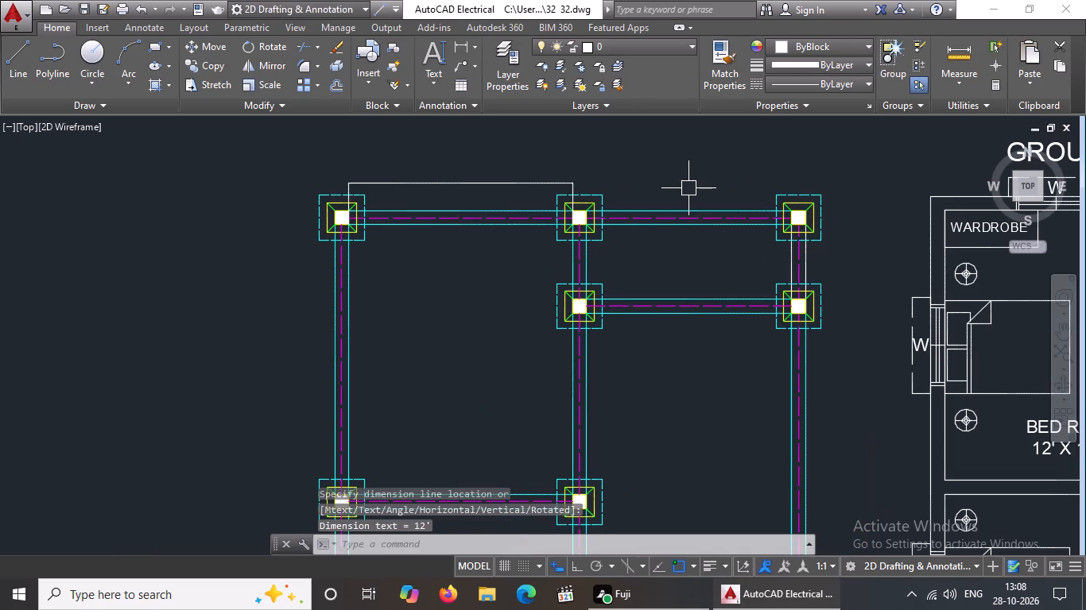
{"action": "type", "text": "DIMLIN"}
{"action": "key", "text": "Return"}
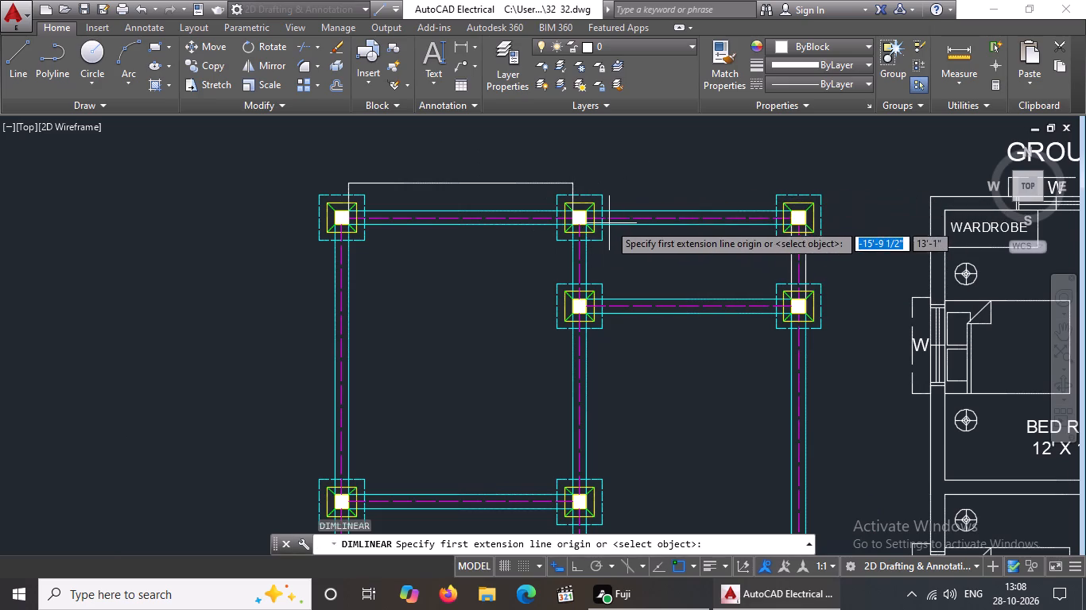
{"action": "scroll", "coordinate": [609, 223], "scroll_direction": "up", "scroll_amount": 2}
{"action": "left_click", "coordinate": [549, 230]}
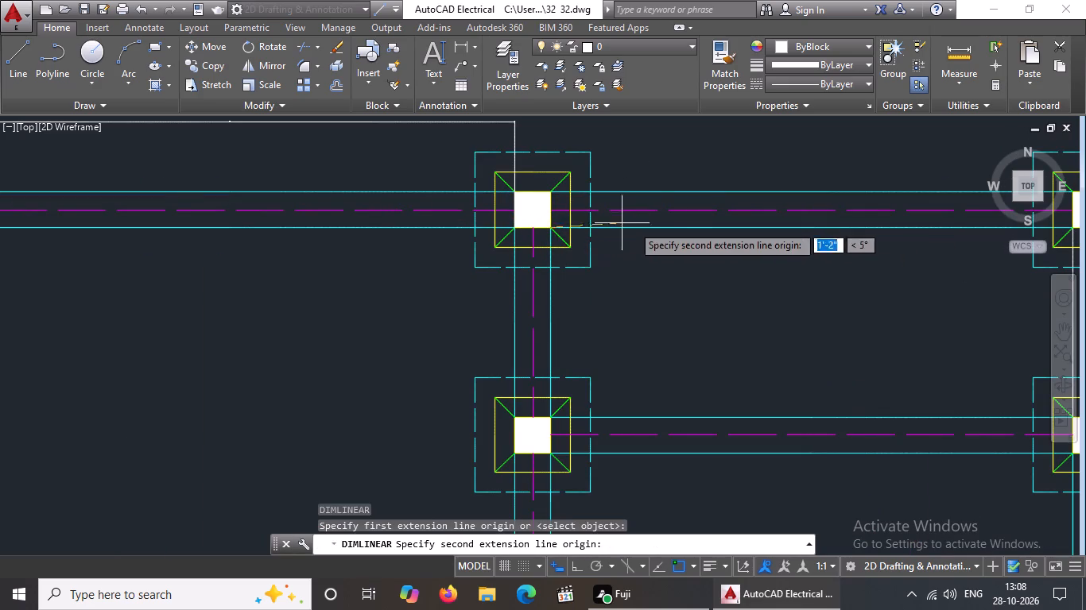
{"action": "scroll", "coordinate": [667, 226], "scroll_direction": "down", "scroll_amount": 1}
{"action": "scroll", "coordinate": [934, 230], "scroll_direction": "up", "scroll_amount": 2}
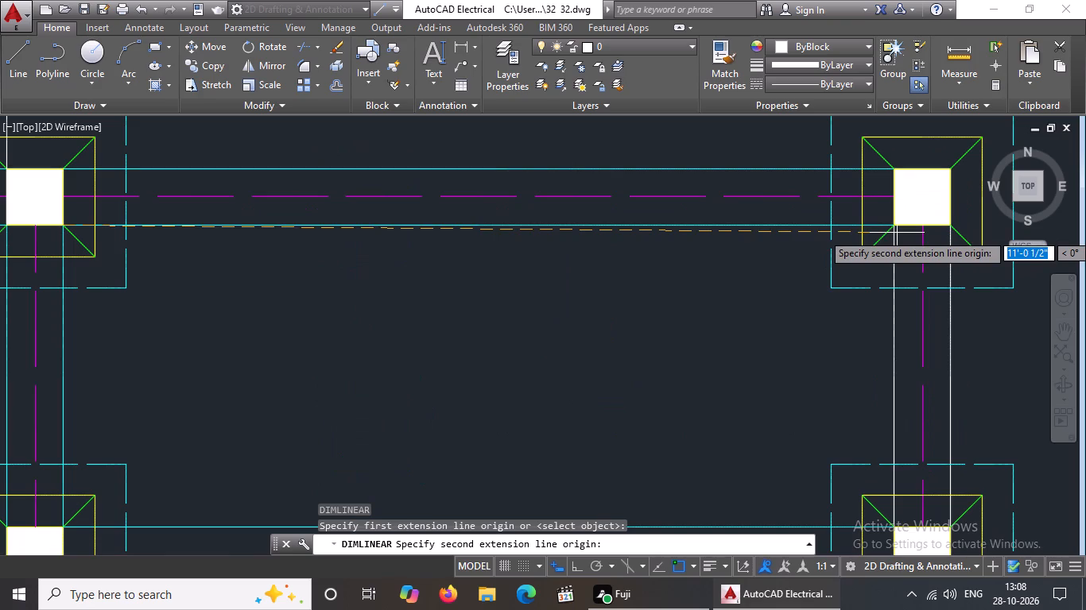
{"action": "left_click", "coordinate": [893, 227]}
{"action": "scroll", "coordinate": [888, 226], "scroll_direction": "down", "scroll_amount": 3}
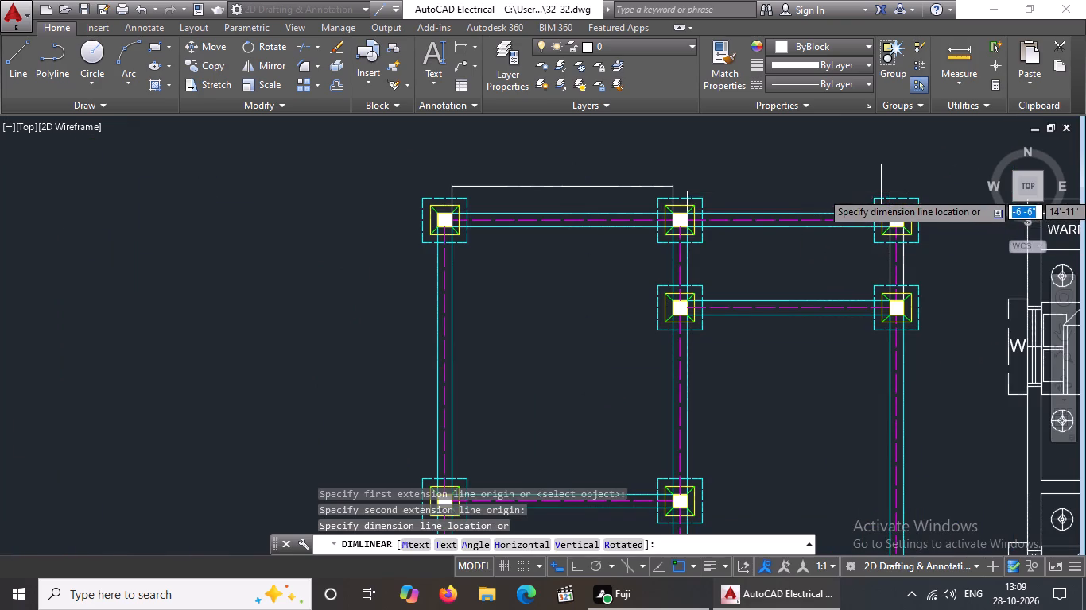
{"action": "scroll", "coordinate": [882, 184], "scroll_direction": "up", "scroll_amount": 2}
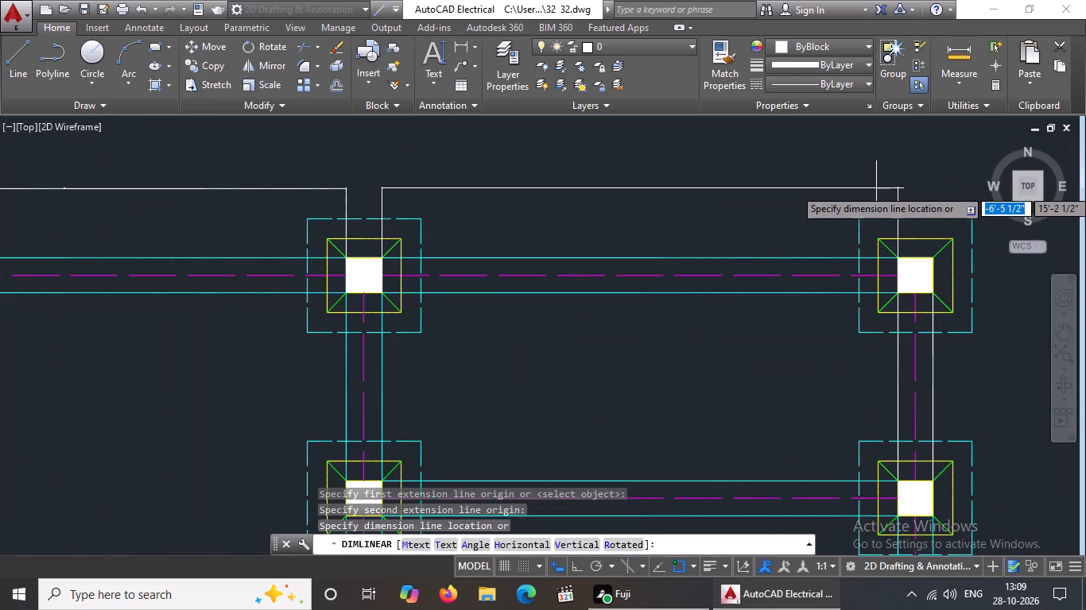
{"action": "left_click", "coordinate": [877, 188]}
Set both vertical beam lines between the top-right footing and the footing below it to cyan.
{"action": "scroll", "coordinate": [876, 191], "scroll_direction": "down", "scroll_amount": 4}
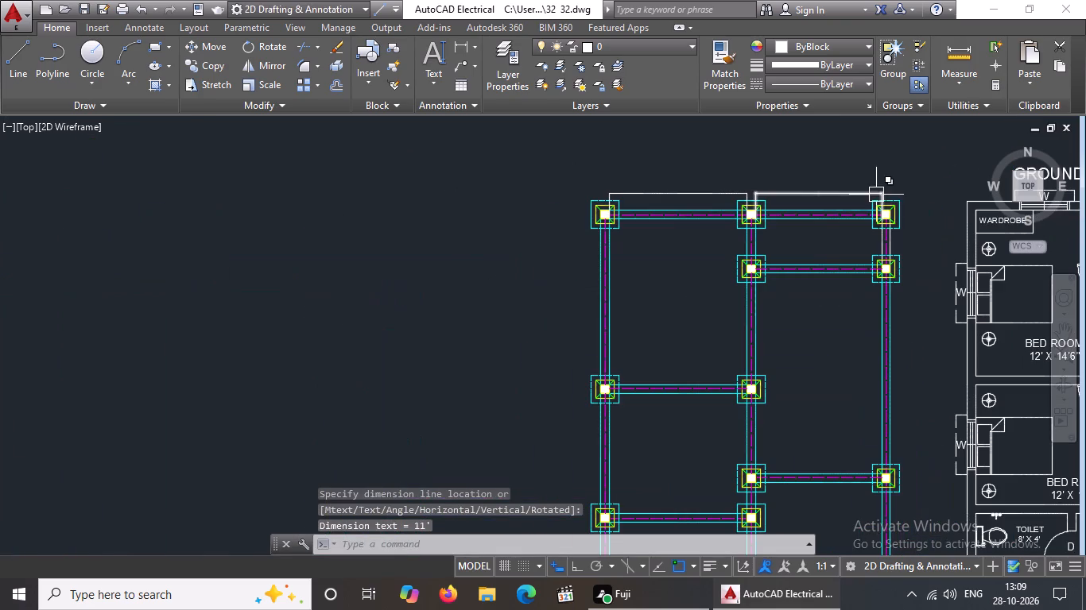
{"action": "scroll", "coordinate": [917, 235], "scroll_direction": "up", "scroll_amount": 3}
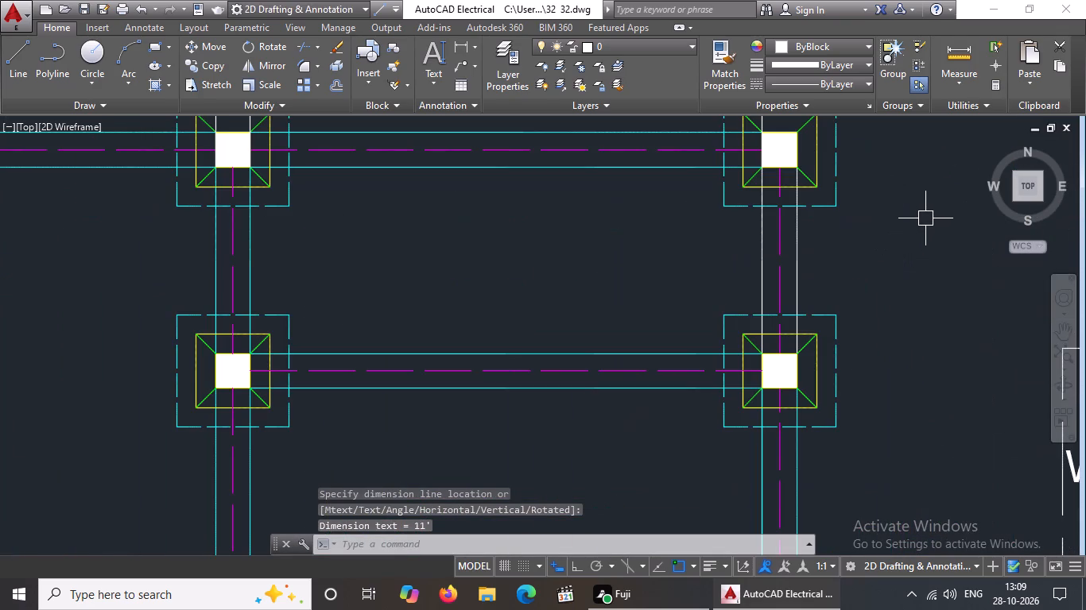
{"action": "left_click", "coordinate": [760, 254]}
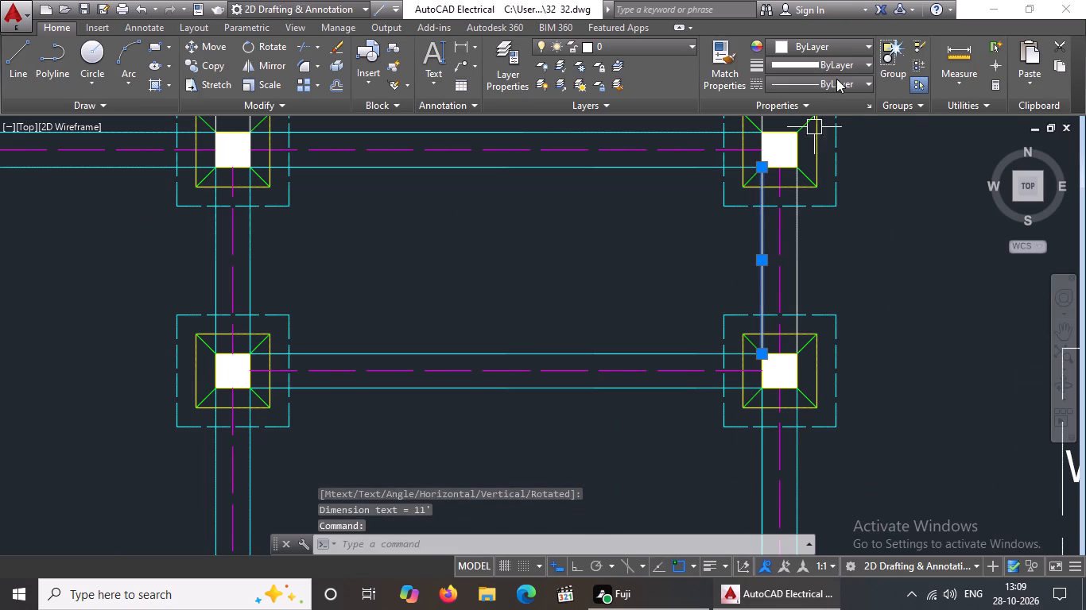
{"action": "left_click", "coordinate": [851, 47]}
{"action": "left_click", "coordinate": [827, 210]}
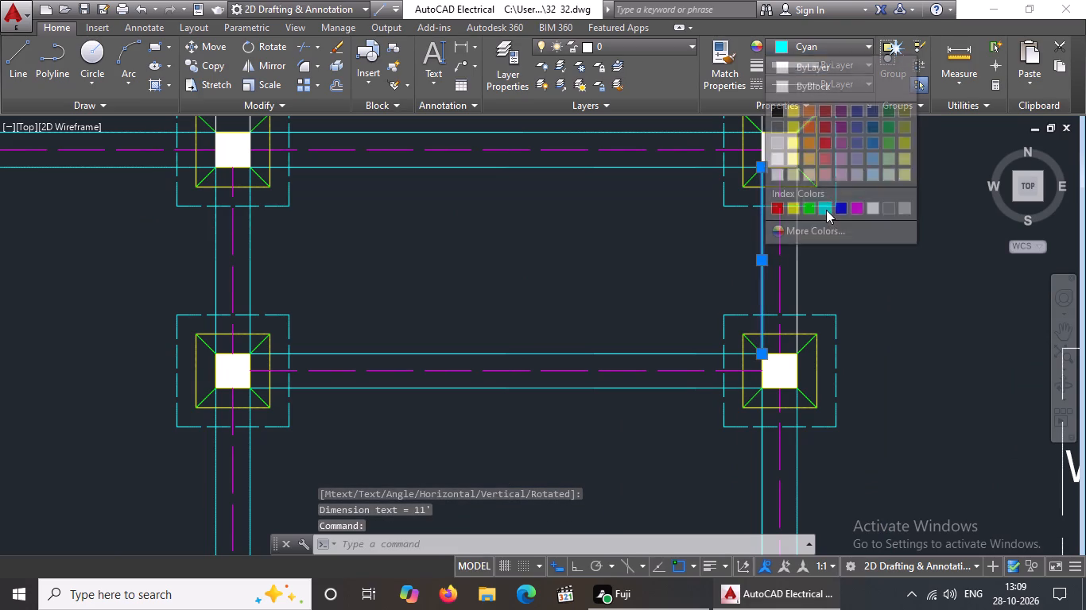
{"action": "left_click", "coordinate": [793, 261]}
{"action": "left_click", "coordinate": [824, 44]}
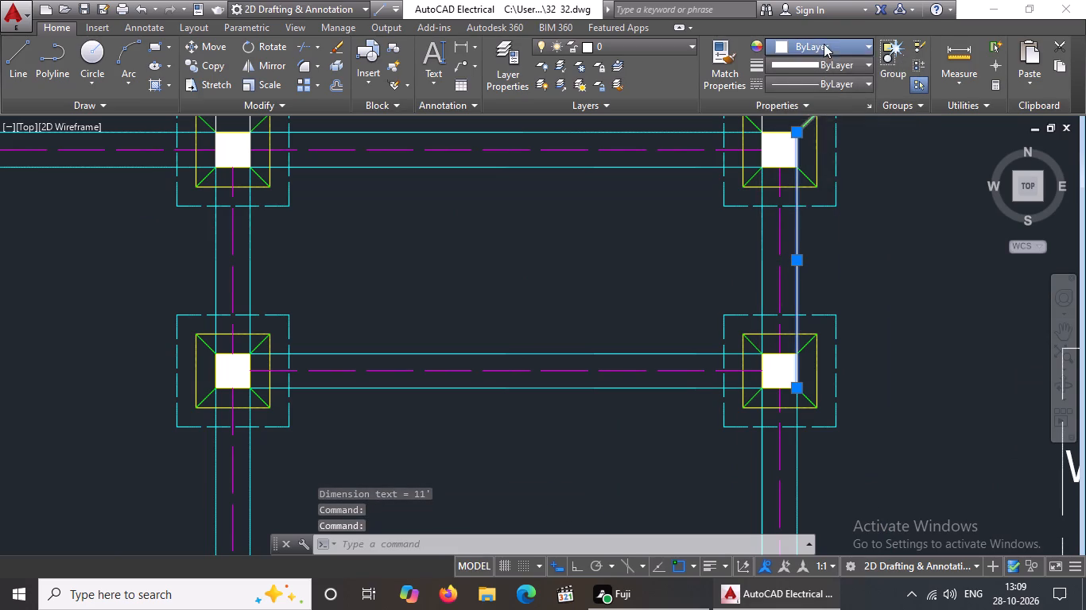
{"action": "left_click", "coordinate": [823, 207]}
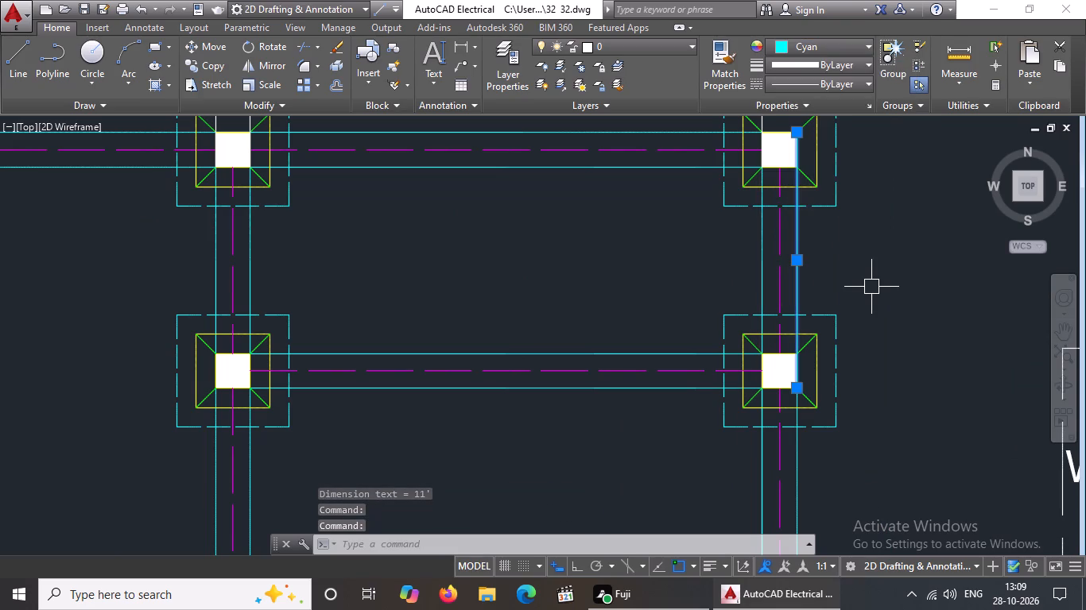
{"action": "key", "text": "Escape"}
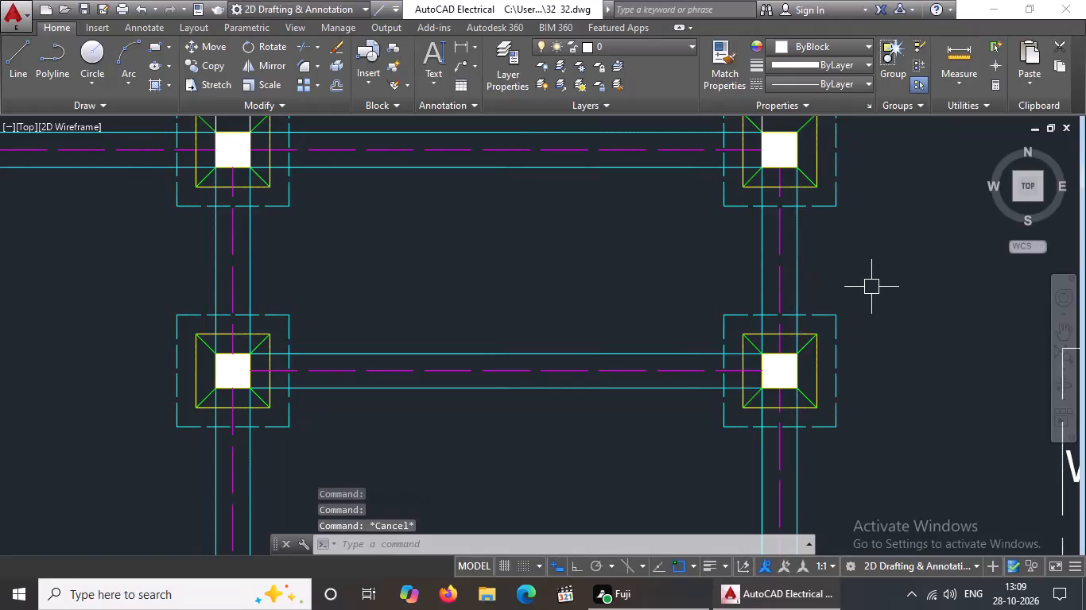
Add a vertical linear dimension outside the plan's right side for the clear spacing between the top-right column and the one below it.
{"action": "type", "text": "DIMLIN"}
{"action": "key", "text": "Return"}
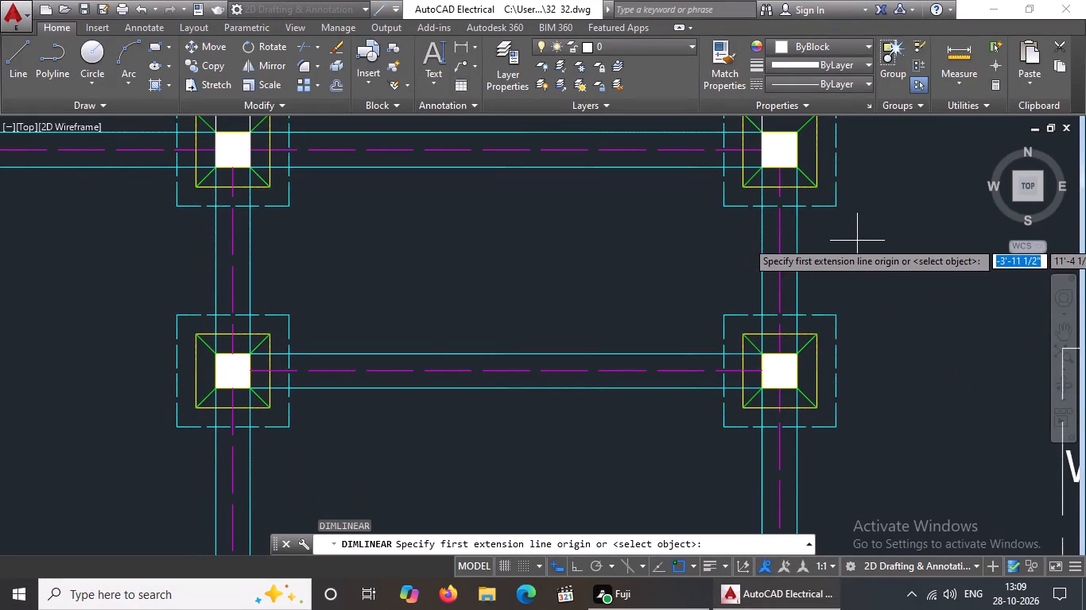
{"action": "scroll", "coordinate": [857, 242], "scroll_direction": "down", "scroll_amount": 2}
{"action": "scroll", "coordinate": [867, 224], "scroll_direction": "up", "scroll_amount": 4}
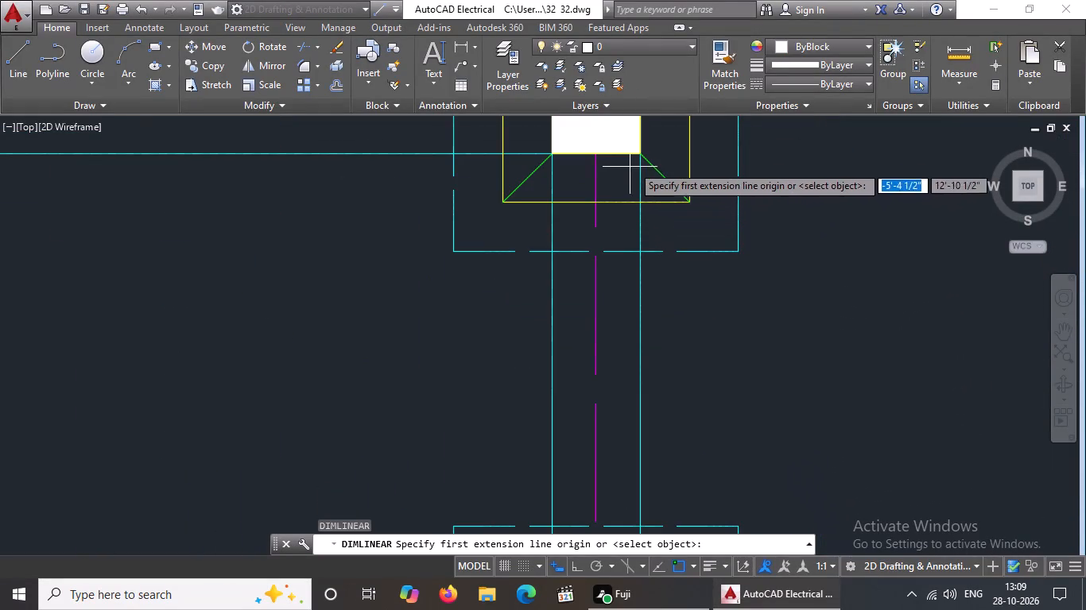
{"action": "left_click", "coordinate": [551, 152]}
{"action": "scroll", "coordinate": [551, 155], "scroll_direction": "down", "scroll_amount": 3}
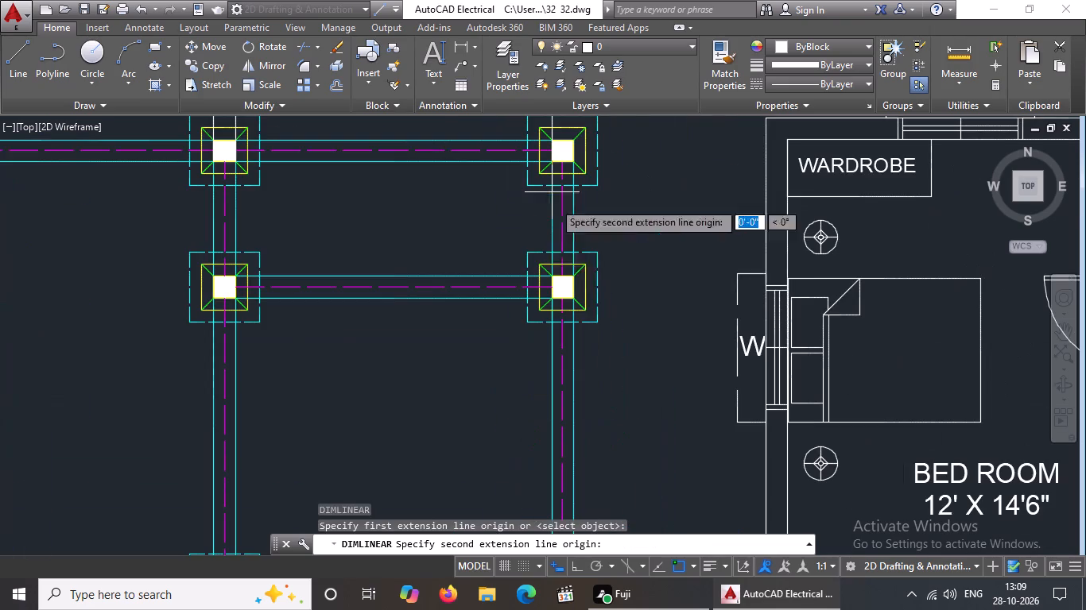
{"action": "scroll", "coordinate": [550, 267], "scroll_direction": "up", "scroll_amount": 4}
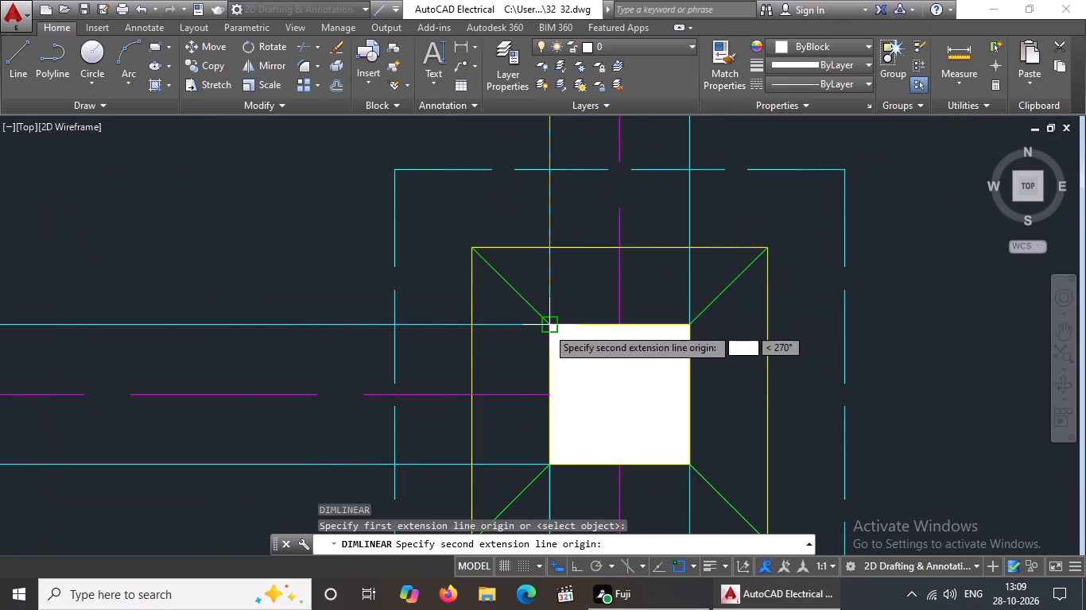
{"action": "left_click", "coordinate": [547, 327]}
{"action": "scroll", "coordinate": [677, 316], "scroll_direction": "down", "scroll_amount": 5}
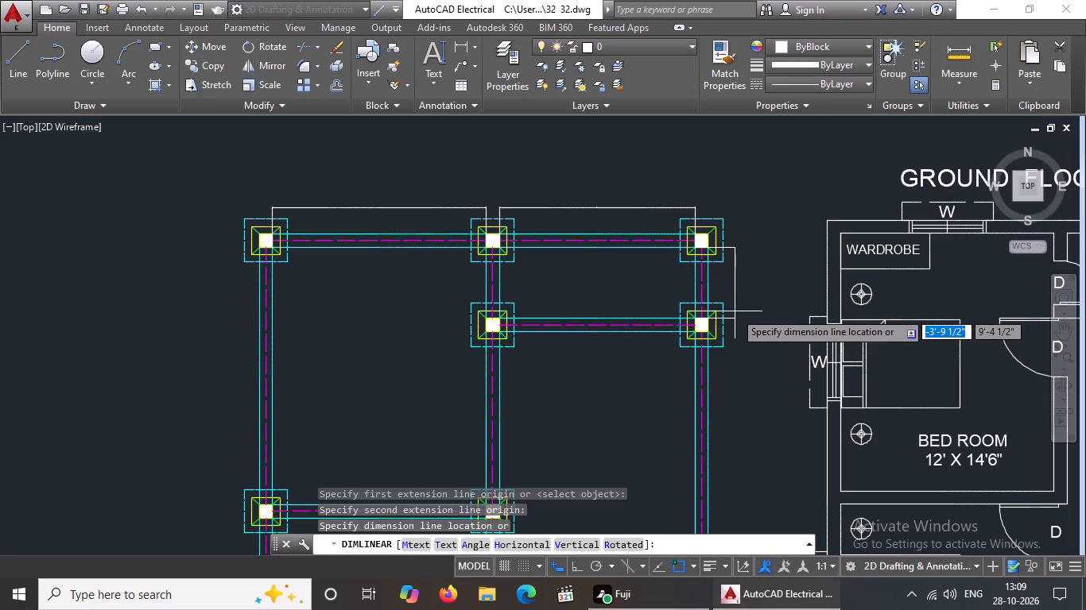
{"action": "left_click", "coordinate": [734, 313]}
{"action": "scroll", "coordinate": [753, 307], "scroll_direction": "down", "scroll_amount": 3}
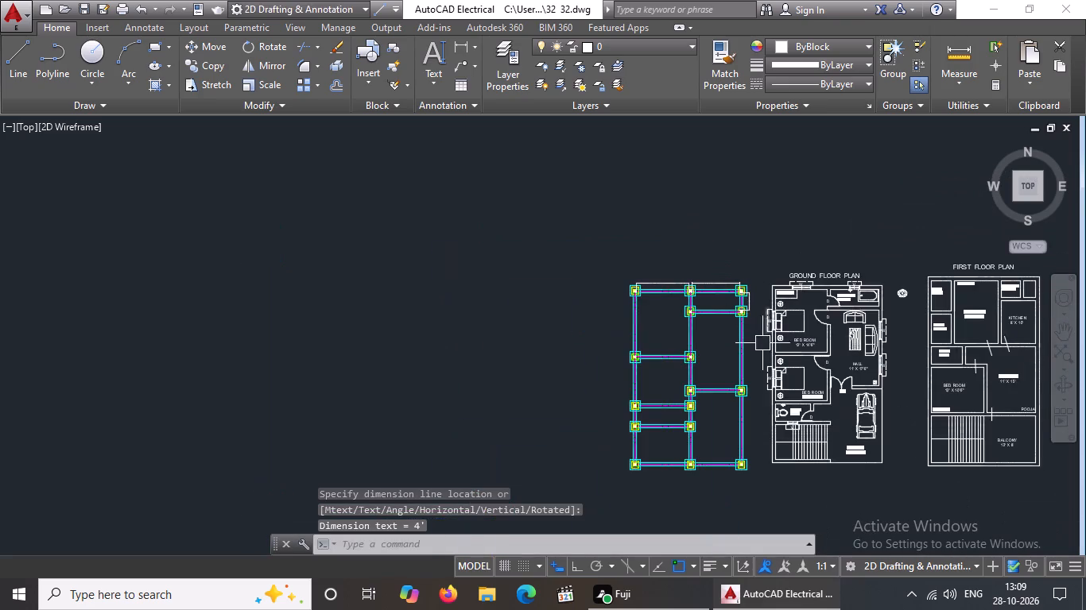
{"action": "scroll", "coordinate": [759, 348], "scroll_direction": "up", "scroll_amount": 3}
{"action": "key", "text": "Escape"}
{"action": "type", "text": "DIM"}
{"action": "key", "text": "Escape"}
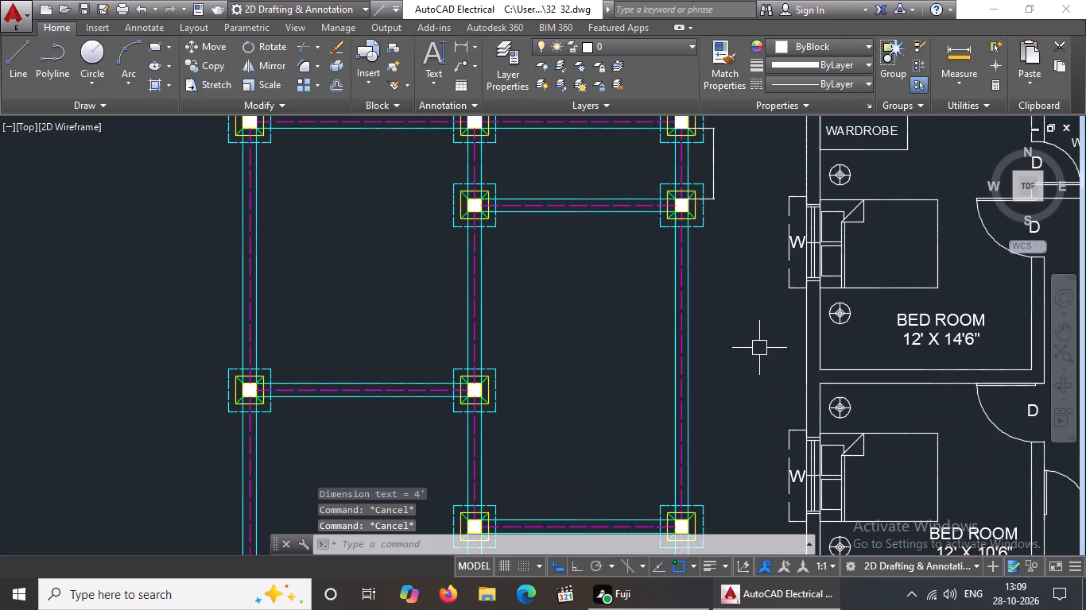
With Ortho on, add a vertical linear dimension for the clear spacing between the right side's second and third columns, in line with the dimension above.
{"action": "type", "text": "DIMLIN"}
{"action": "key", "text": "Return"}
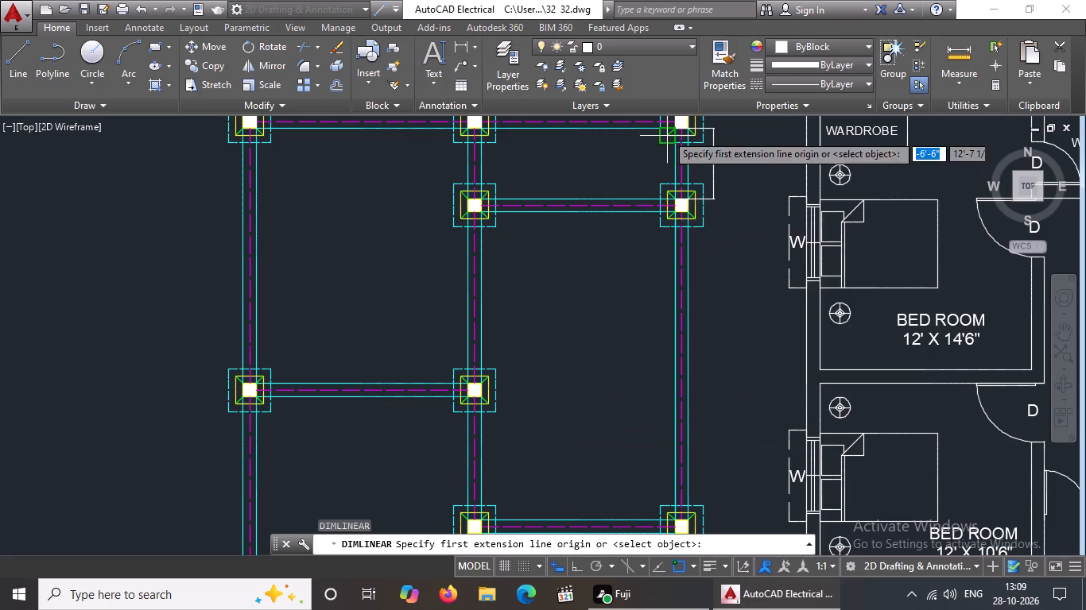
{"action": "scroll", "coordinate": [676, 210], "scroll_direction": "up", "scroll_amount": 2}
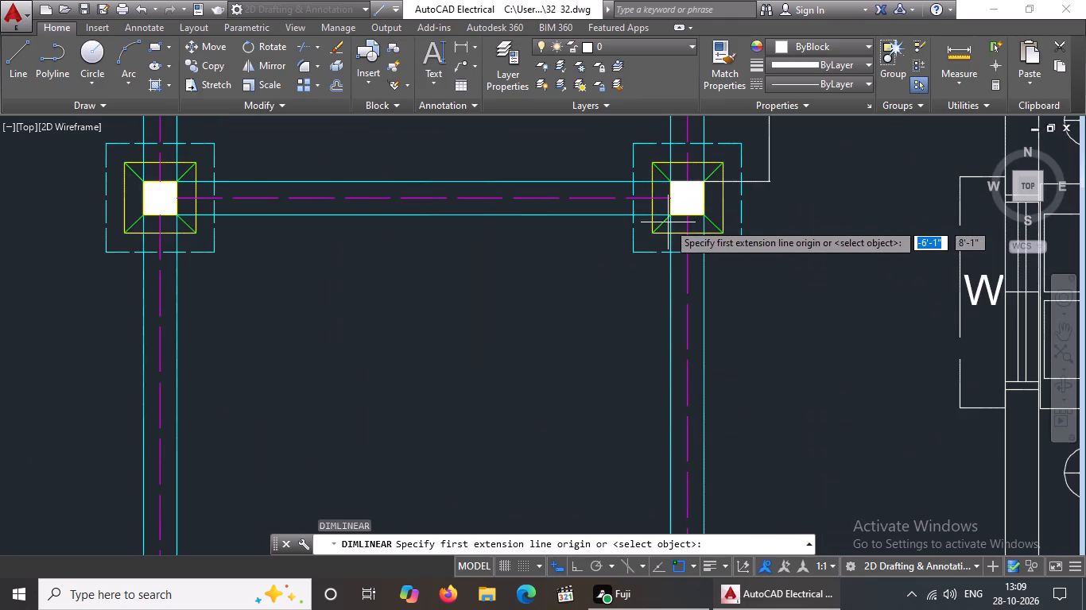
{"action": "left_click", "coordinate": [673, 216]}
{"action": "scroll", "coordinate": [678, 212], "scroll_direction": "down", "scroll_amount": 4}
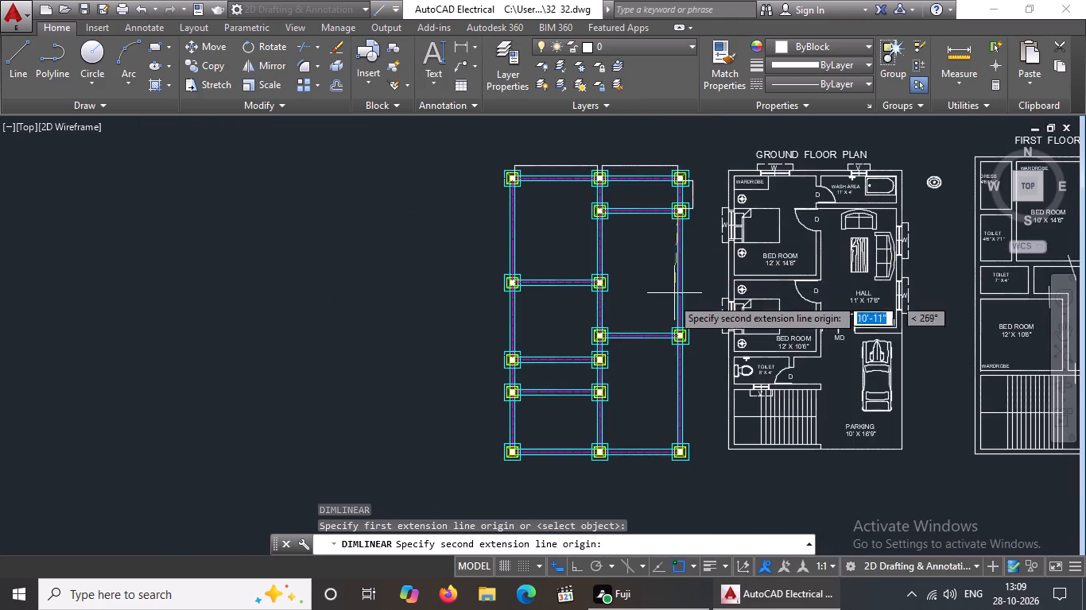
{"action": "scroll", "coordinate": [674, 338], "scroll_direction": "up", "scroll_amount": 6}
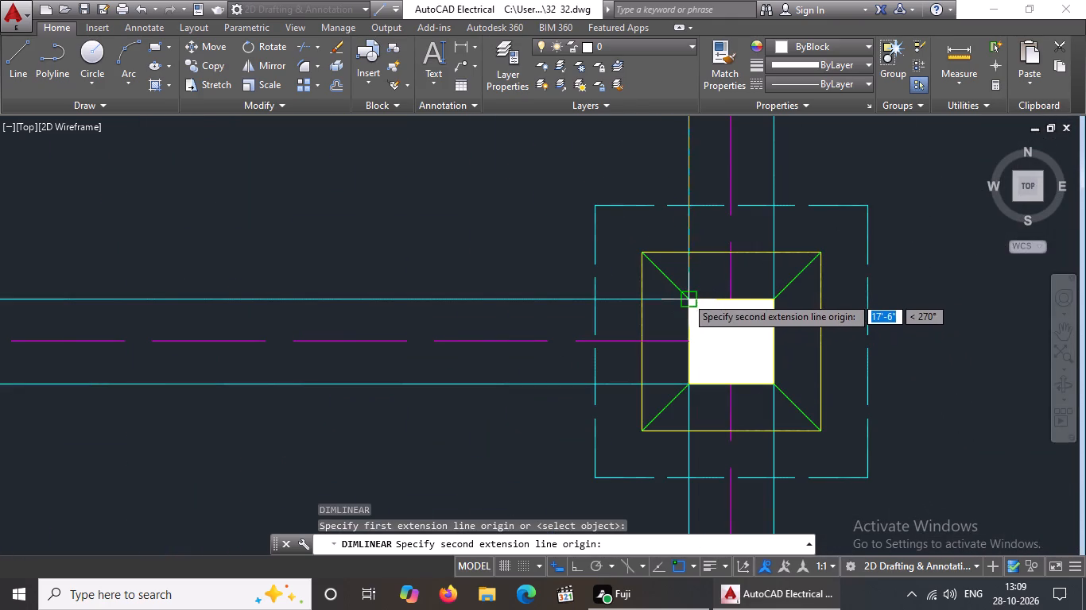
{"action": "left_click", "coordinate": [573, 565]}
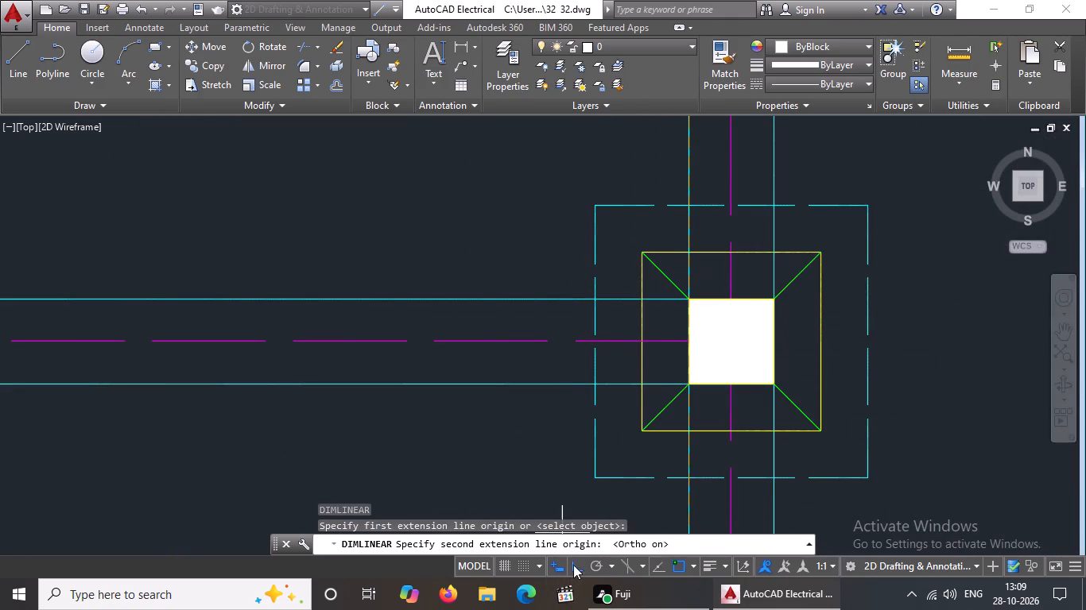
{"action": "left_click", "coordinate": [688, 305]}
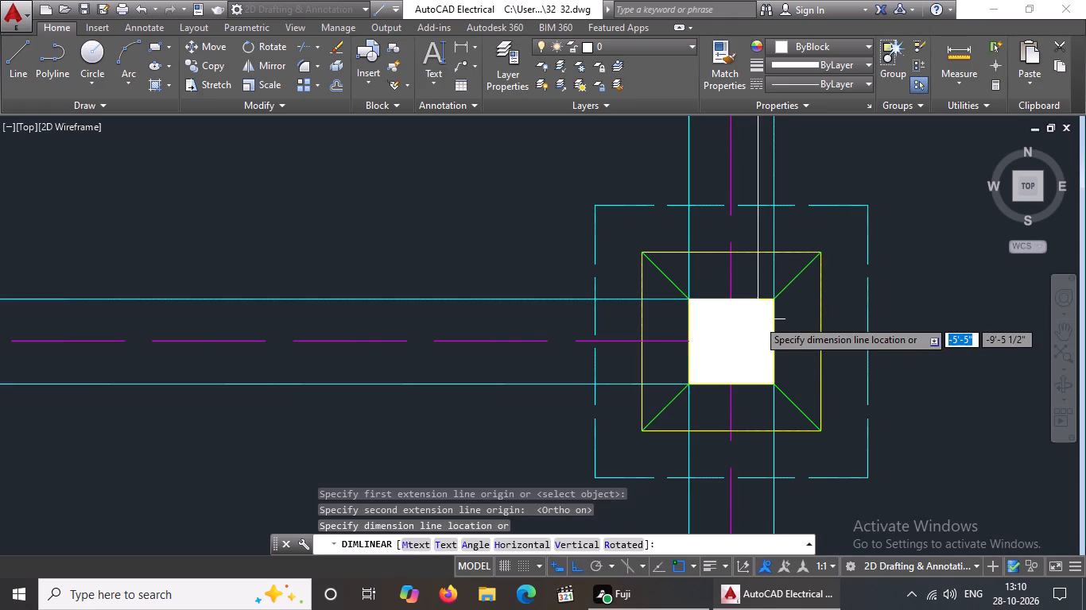
{"action": "scroll", "coordinate": [758, 319], "scroll_direction": "down", "scroll_amount": 2}
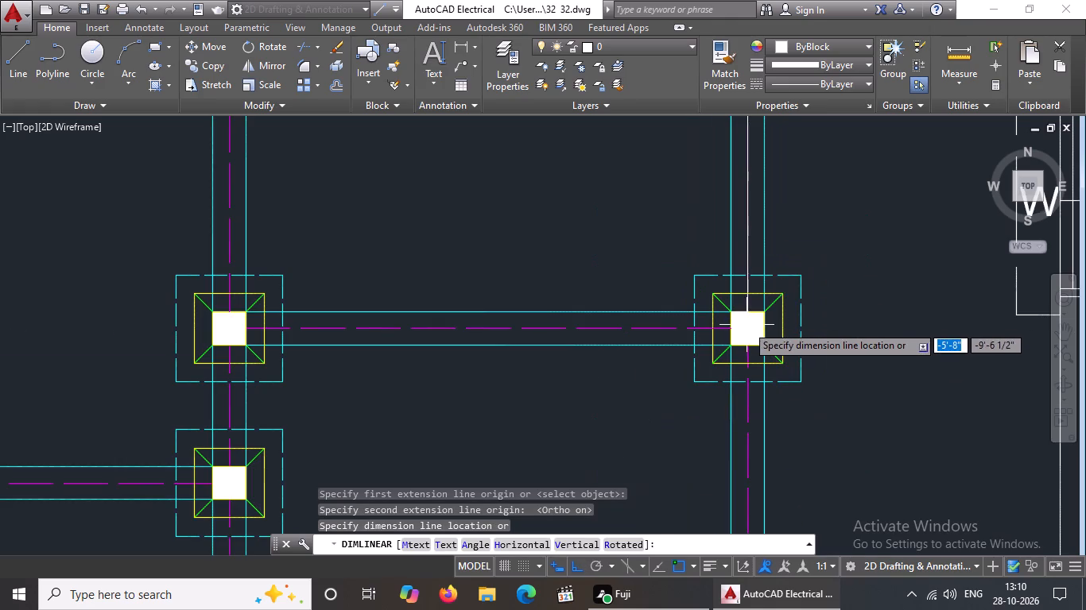
{"action": "scroll", "coordinate": [747, 323], "scroll_direction": "down", "scroll_amount": 5}
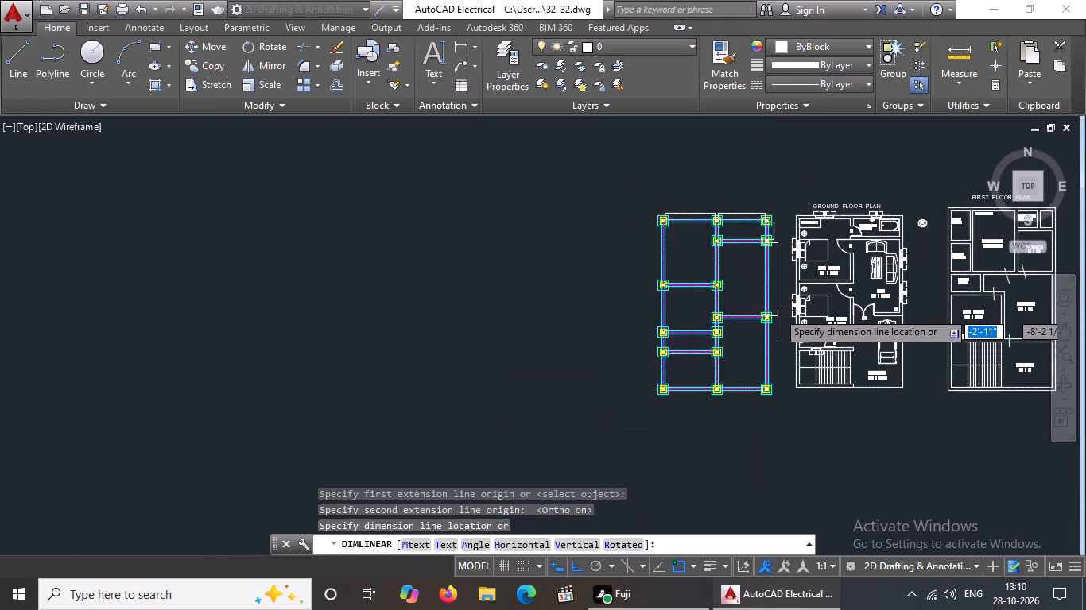
{"action": "scroll", "coordinate": [774, 285], "scroll_direction": "up", "scroll_amount": 2}
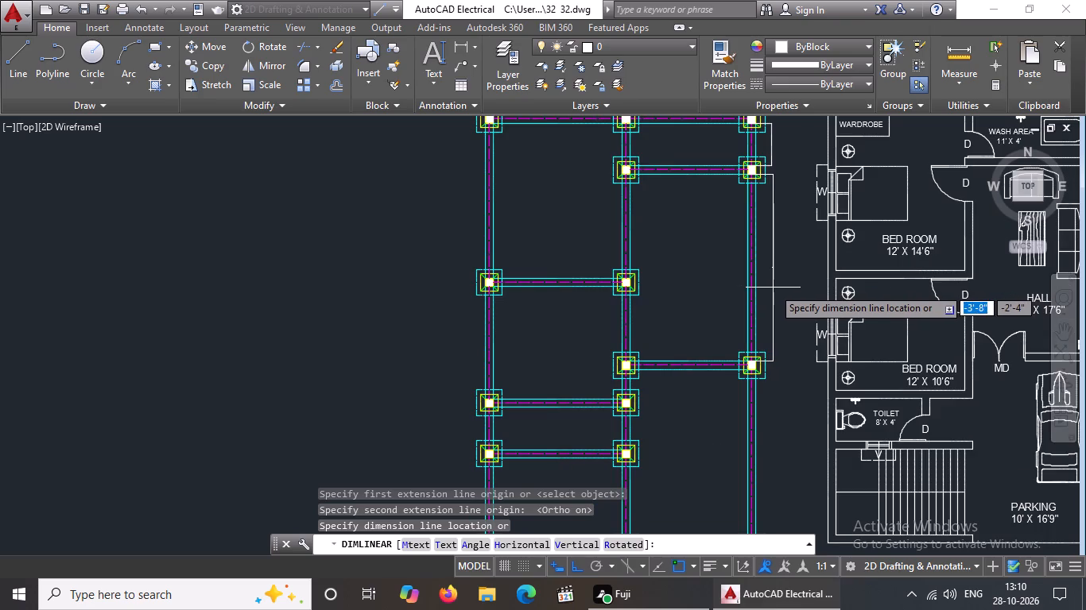
{"action": "scroll", "coordinate": [771, 288], "scroll_direction": "up", "scroll_amount": 2}
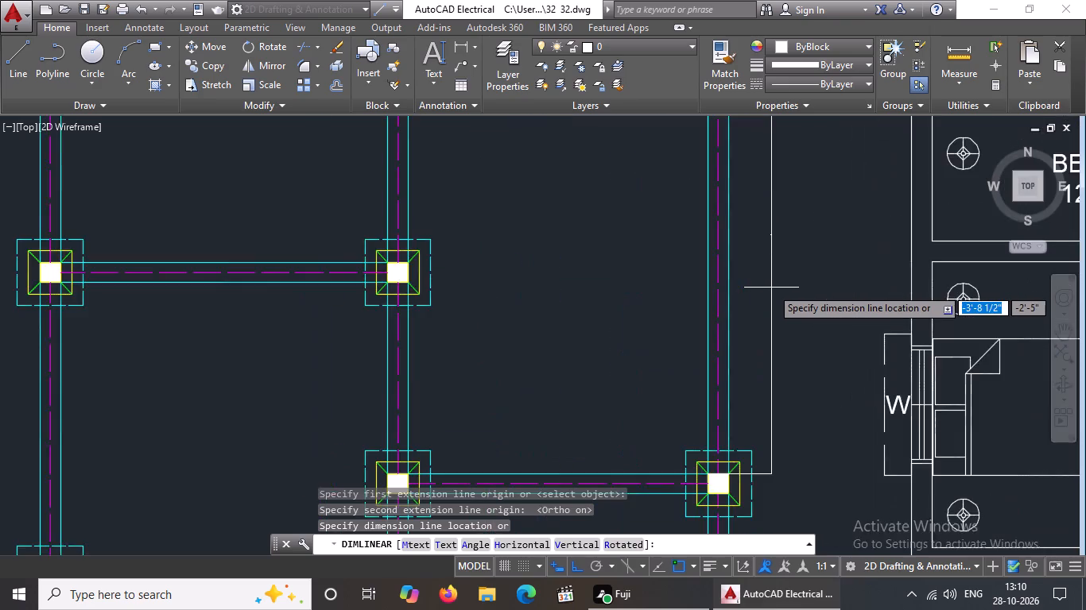
{"action": "scroll", "coordinate": [771, 288], "scroll_direction": "down", "scroll_amount": 3}
{"action": "scroll", "coordinate": [770, 226], "scroll_direction": "up", "scroll_amount": 2}
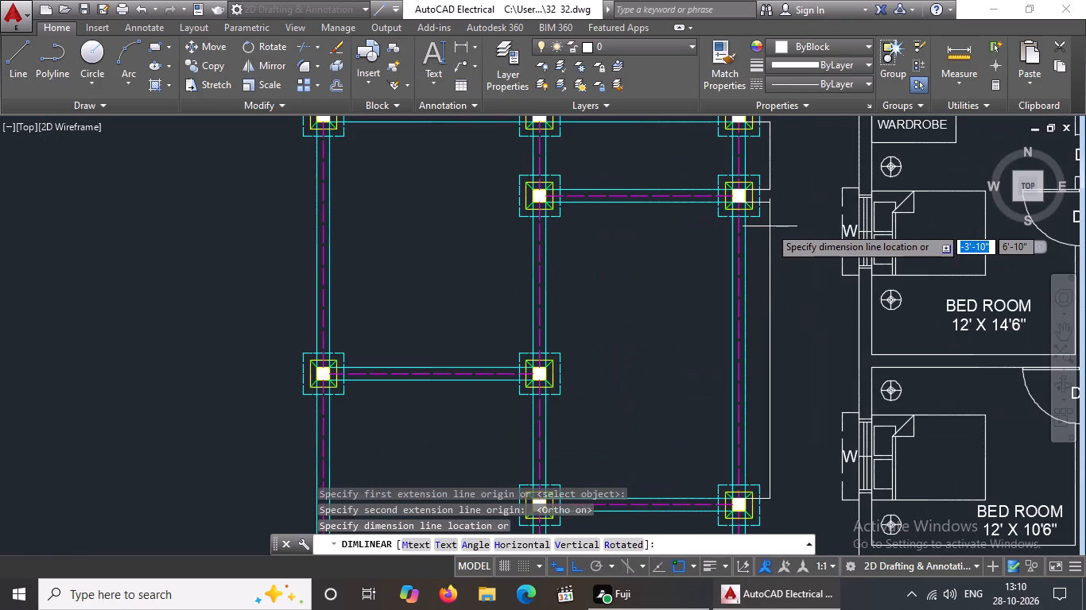
{"action": "scroll", "coordinate": [770, 226], "scroll_direction": "up", "scroll_amount": 1}
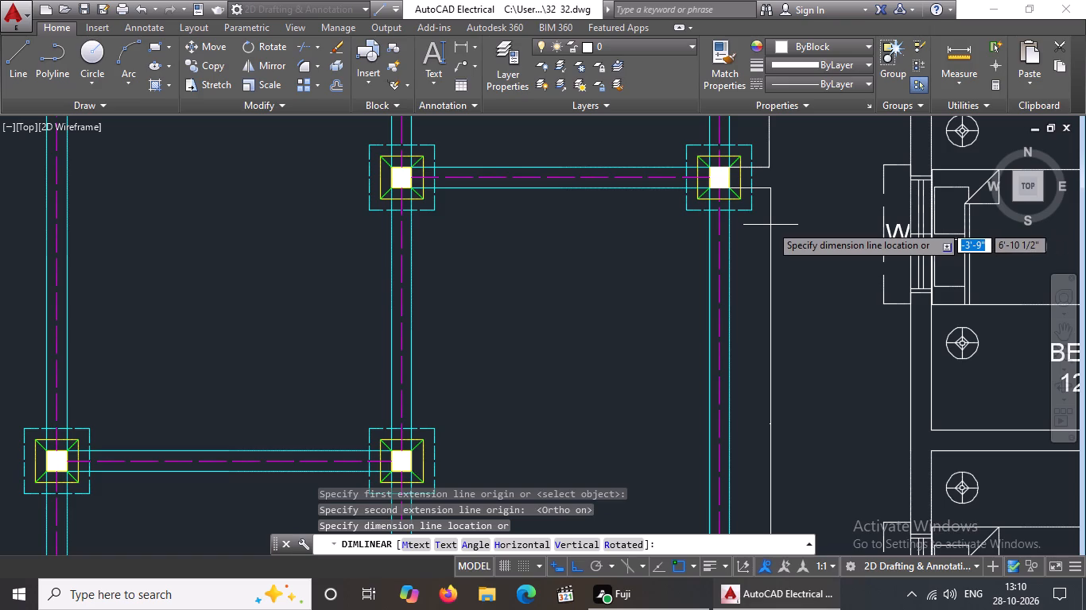
{"action": "left_click", "coordinate": [770, 225]}
{"action": "scroll", "coordinate": [770, 225], "scroll_direction": "down", "scroll_amount": 3}
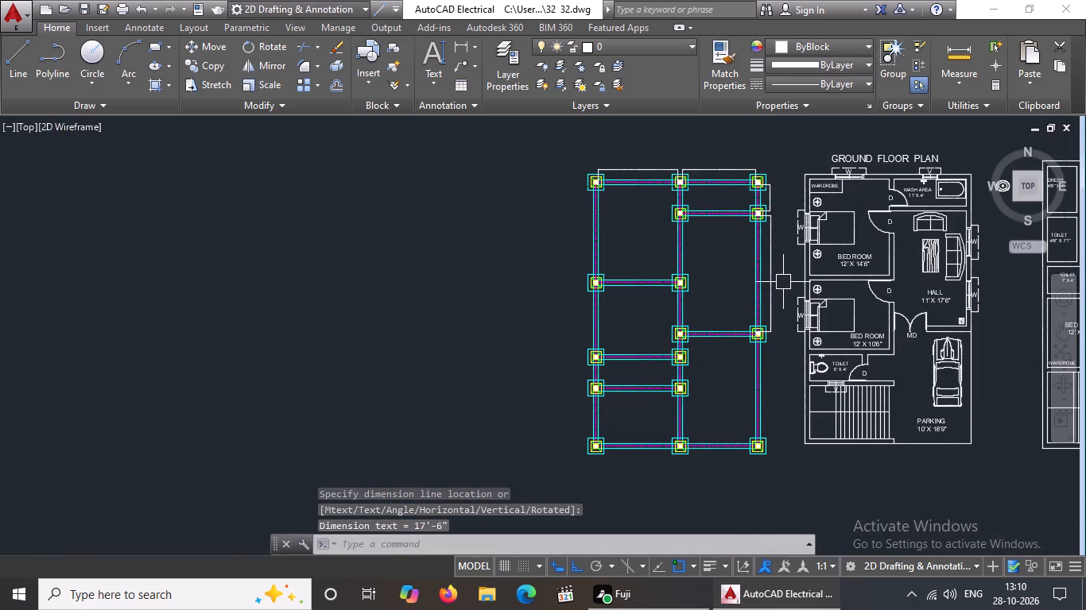
{"action": "key", "text": "Escape"}
Add a vertical linear dimension outside the plan's right side for the clear spacing between the third column and the bottom-right column.
{"action": "type", "text": "DIMLIN"}
{"action": "key", "text": "Return"}
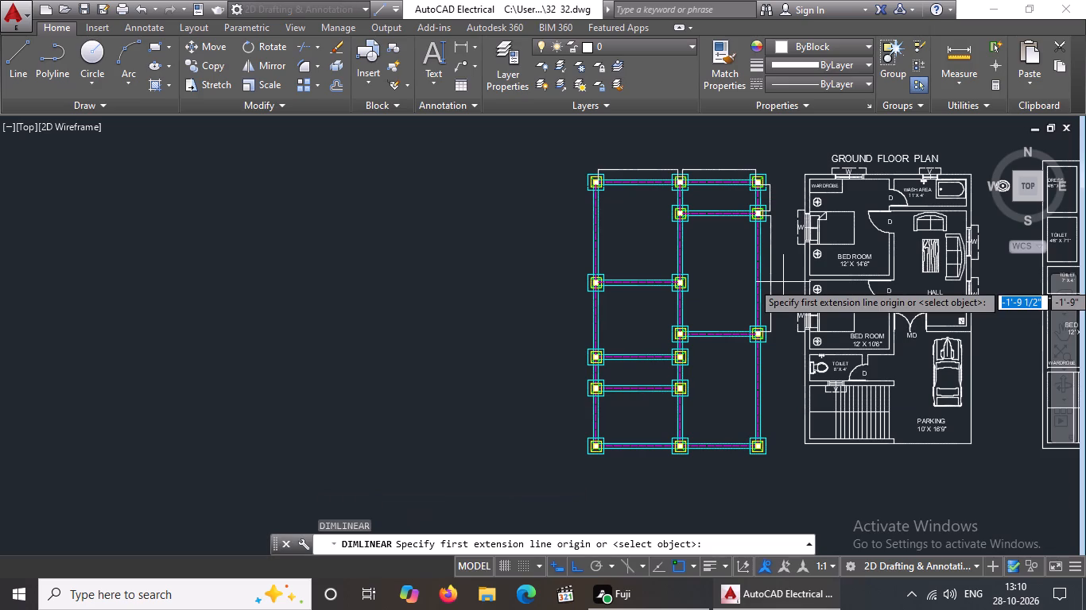
{"action": "scroll", "coordinate": [831, 385], "scroll_direction": "up", "scroll_amount": 2}
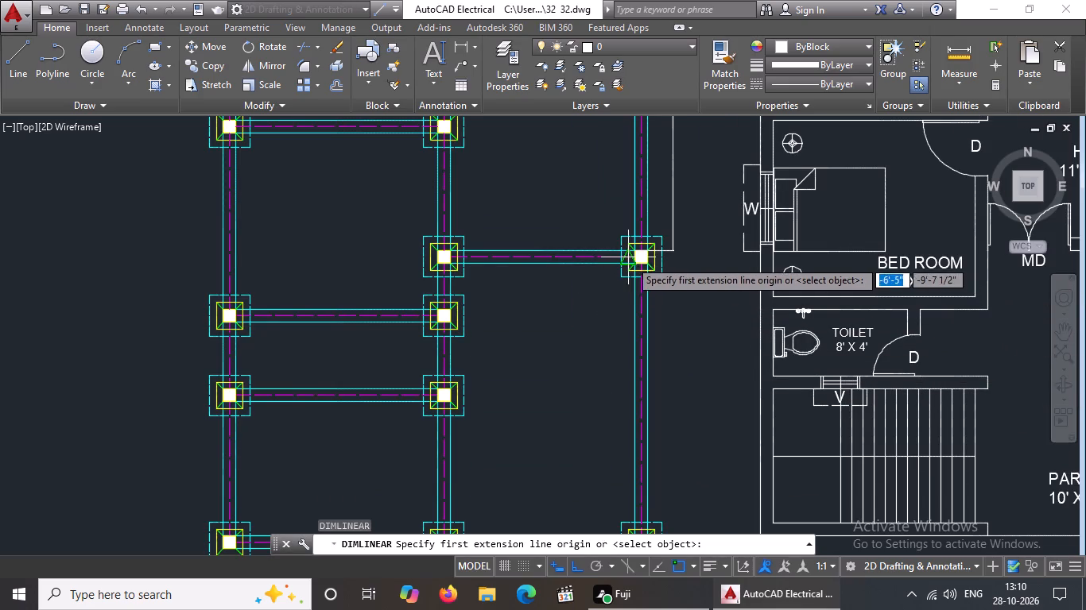
{"action": "scroll", "coordinate": [630, 266], "scroll_direction": "up", "scroll_amount": 3}
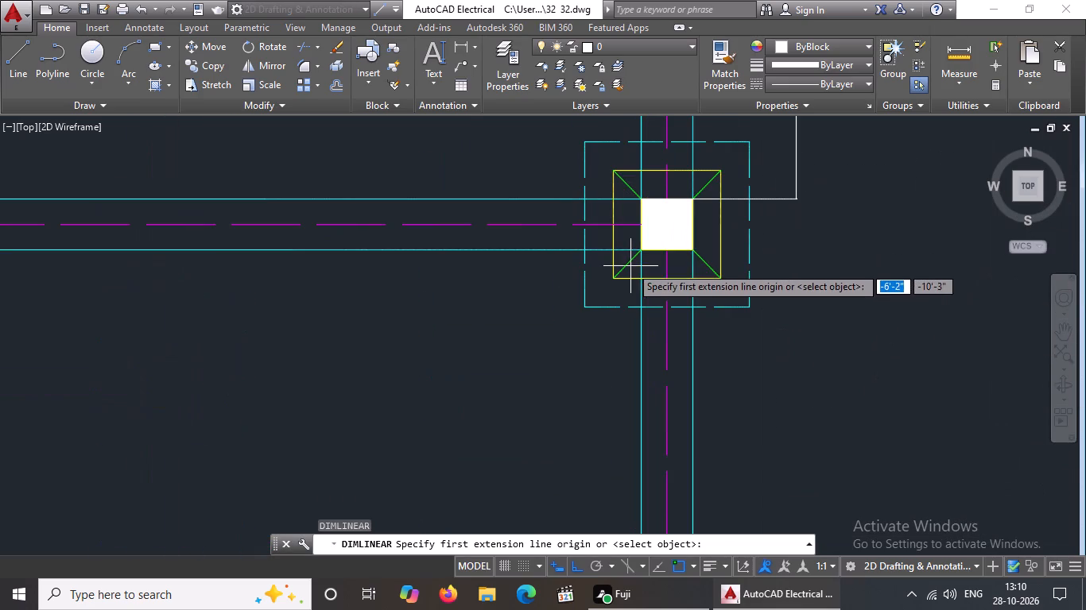
{"action": "left_click", "coordinate": [638, 252]}
{"action": "scroll", "coordinate": [638, 252], "scroll_direction": "down", "scroll_amount": 4}
{"action": "scroll", "coordinate": [626, 354], "scroll_direction": "down", "scroll_amount": 2}
{"action": "scroll", "coordinate": [633, 427], "scroll_direction": "up", "scroll_amount": 7}
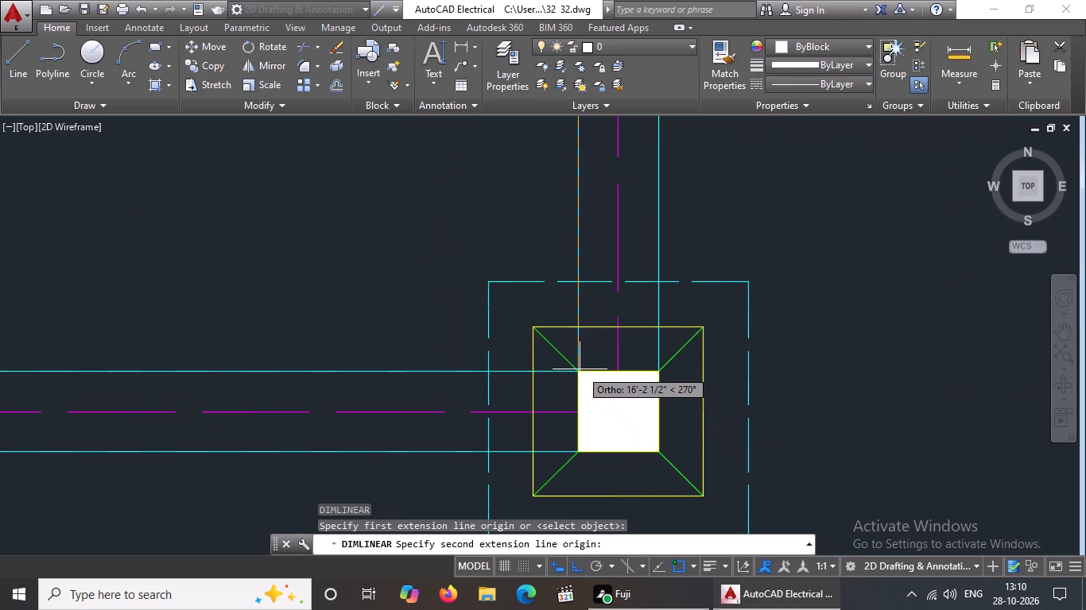
{"action": "left_click", "coordinate": [578, 370]}
{"action": "scroll", "coordinate": [661, 369], "scroll_direction": "down", "scroll_amount": 5}
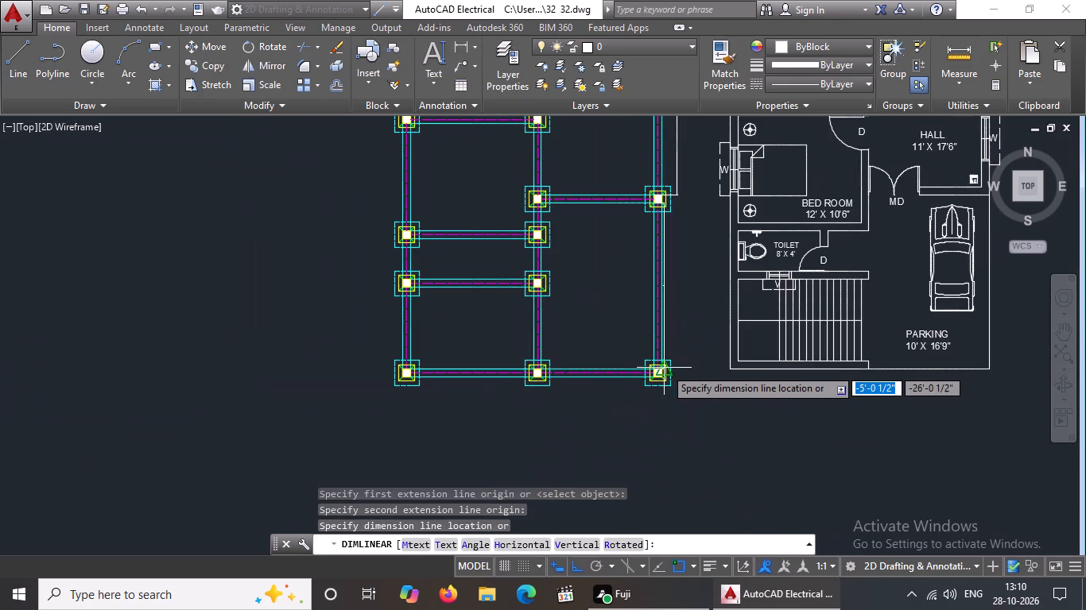
{"action": "scroll", "coordinate": [675, 230], "scroll_direction": "up", "scroll_amount": 2}
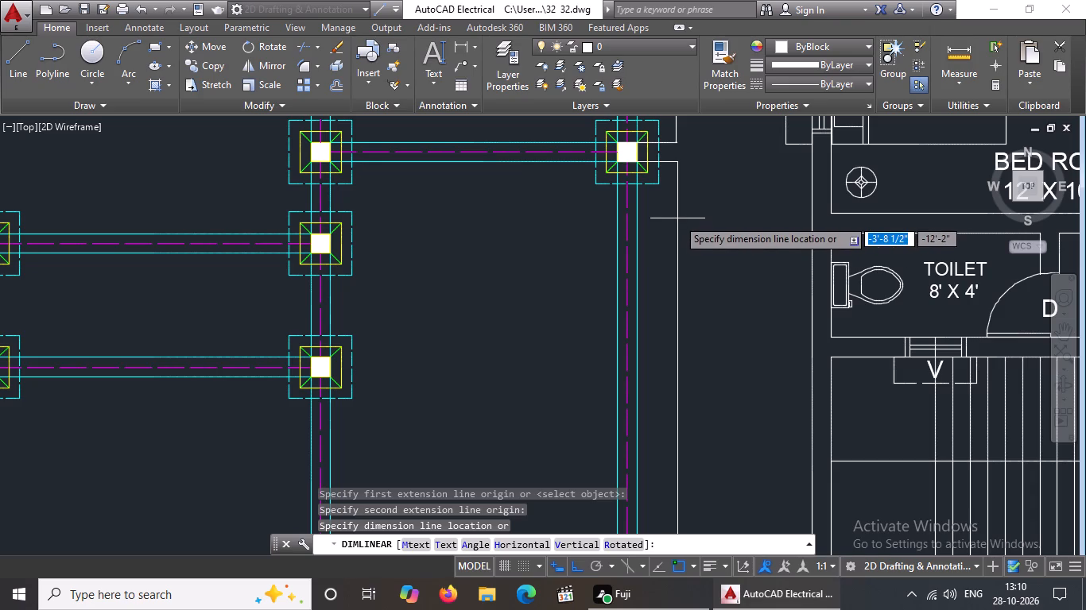
{"action": "left_click", "coordinate": [677, 218]}
{"action": "scroll", "coordinate": [679, 218], "scroll_direction": "down", "scroll_amount": 5}
{"action": "scroll", "coordinate": [413, 386], "scroll_direction": "up", "scroll_amount": 2}
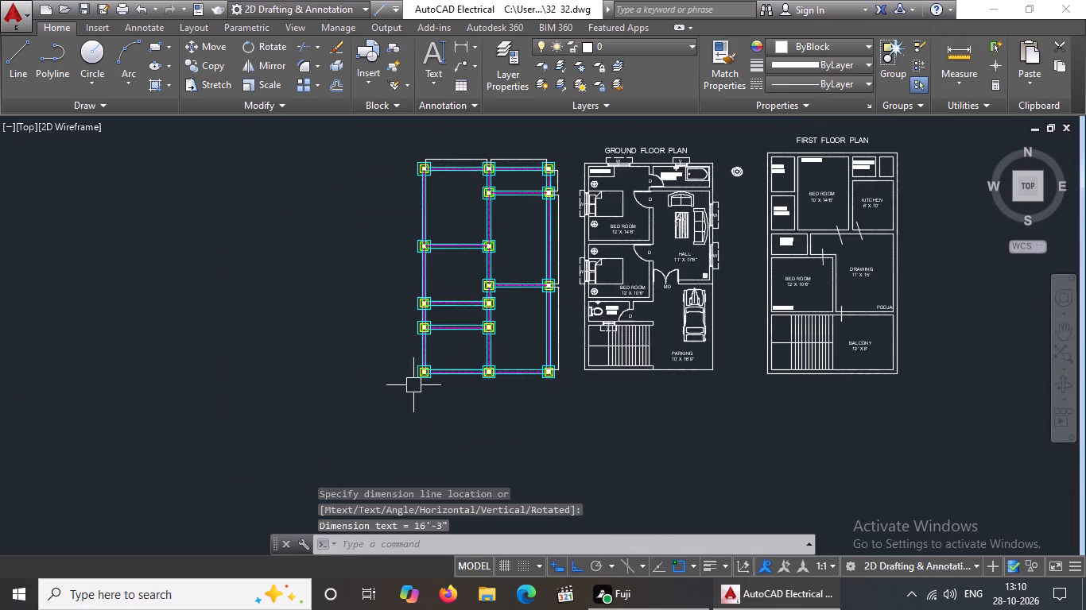
{"action": "scroll", "coordinate": [444, 379], "scroll_direction": "up", "scroll_amount": 2}
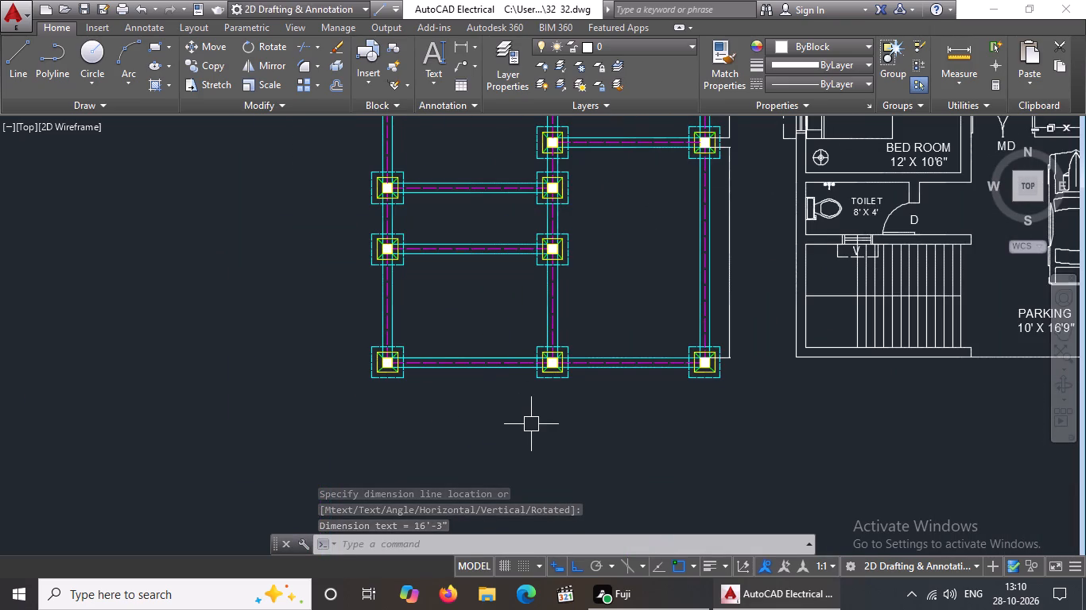
{"action": "key", "text": "Escape"}
Add a horizontal linear dimension below the bottom row for the clear spacing between its middle and right columns.
{"action": "type", "text": "DIMLIN"}
{"action": "key", "text": "Return"}
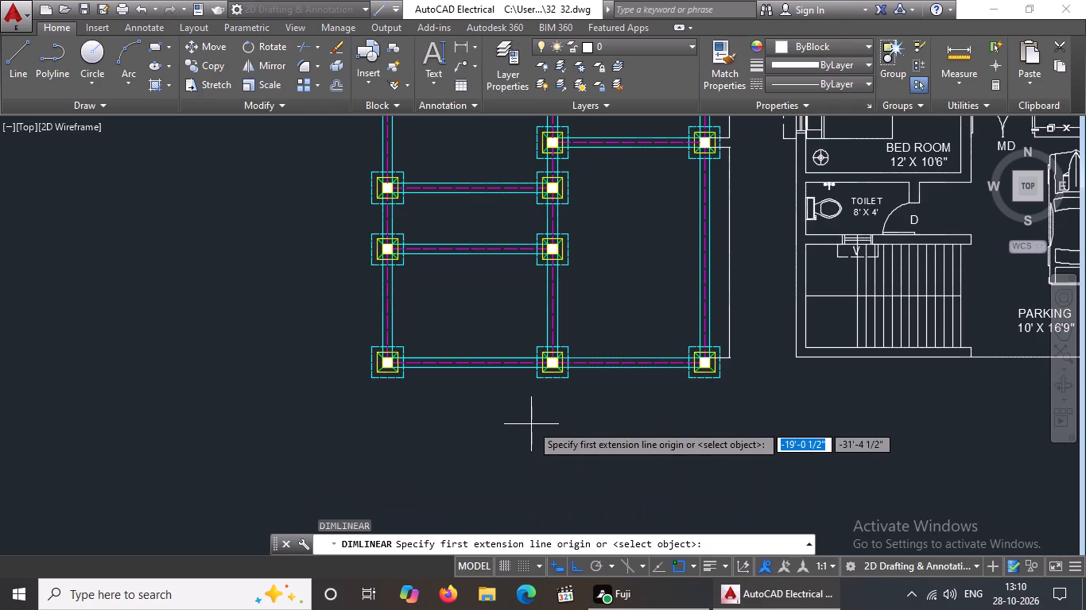
{"action": "scroll", "coordinate": [610, 368], "scroll_direction": "up", "scroll_amount": 3}
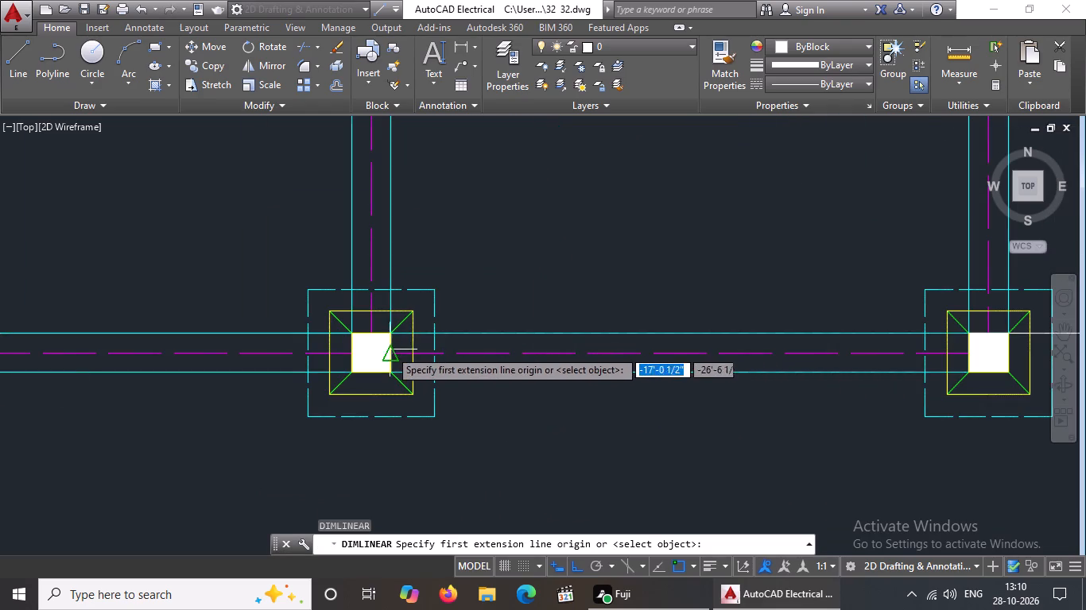
{"action": "left_click", "coordinate": [388, 334]}
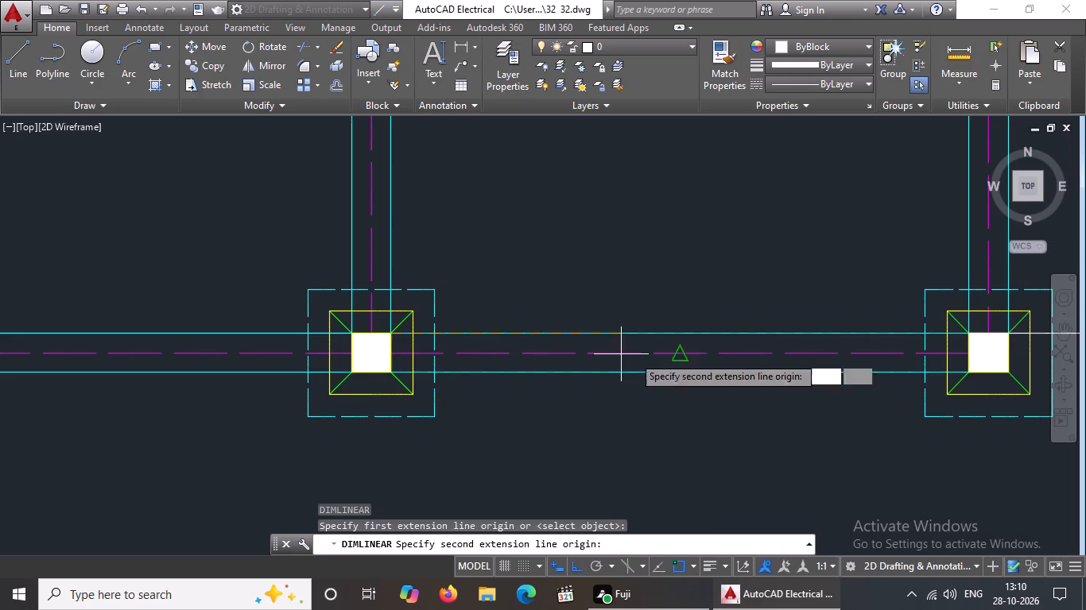
{"action": "scroll", "coordinate": [780, 346], "scroll_direction": "down", "scroll_amount": 2}
{"action": "scroll", "coordinate": [847, 349], "scroll_direction": "up", "scroll_amount": 3}
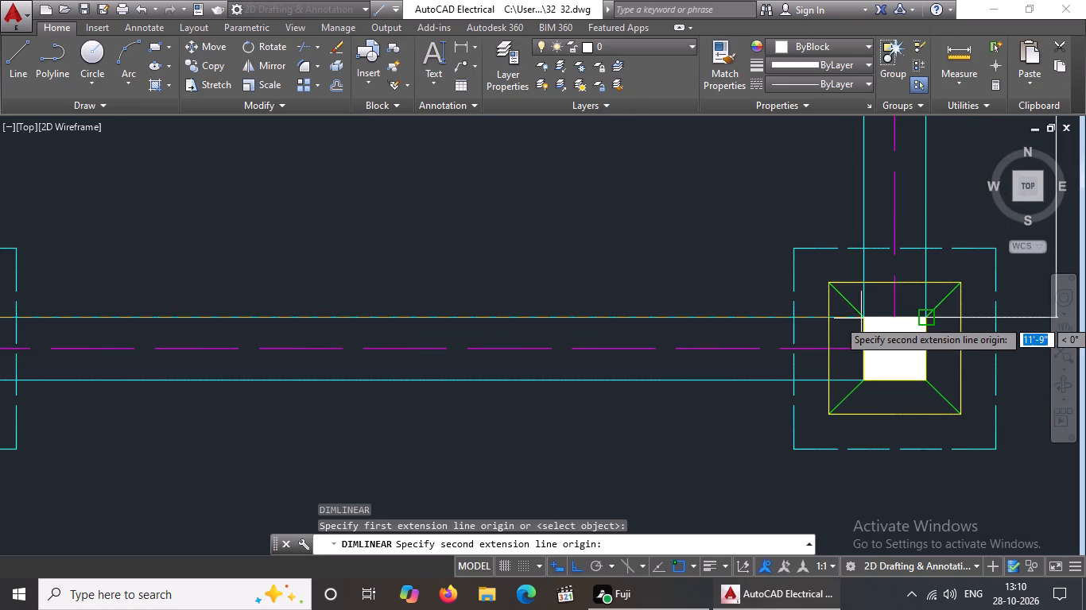
{"action": "left_click", "coordinate": [867, 313]}
{"action": "scroll", "coordinate": [822, 395], "scroll_direction": "down", "scroll_amount": 5}
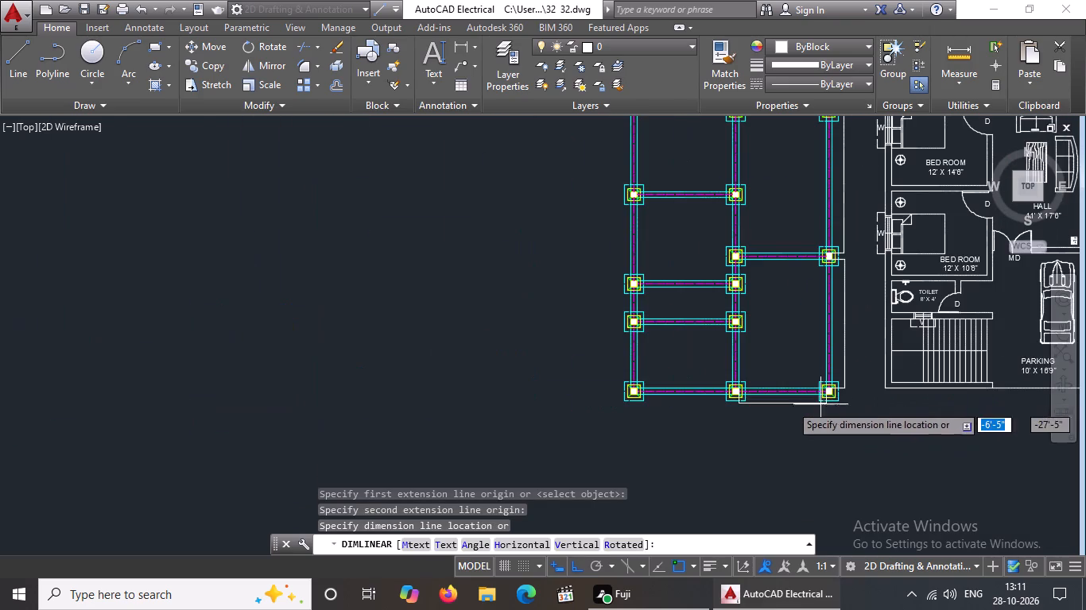
{"action": "scroll", "coordinate": [820, 411], "scroll_direction": "up", "scroll_amount": 2}
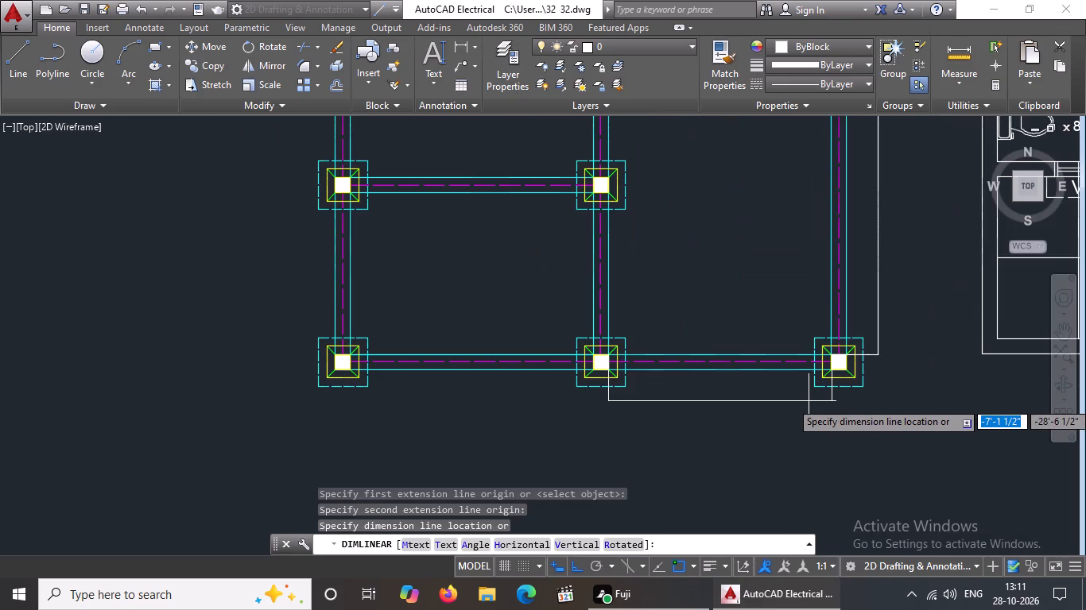
{"action": "left_click", "coordinate": [809, 401]}
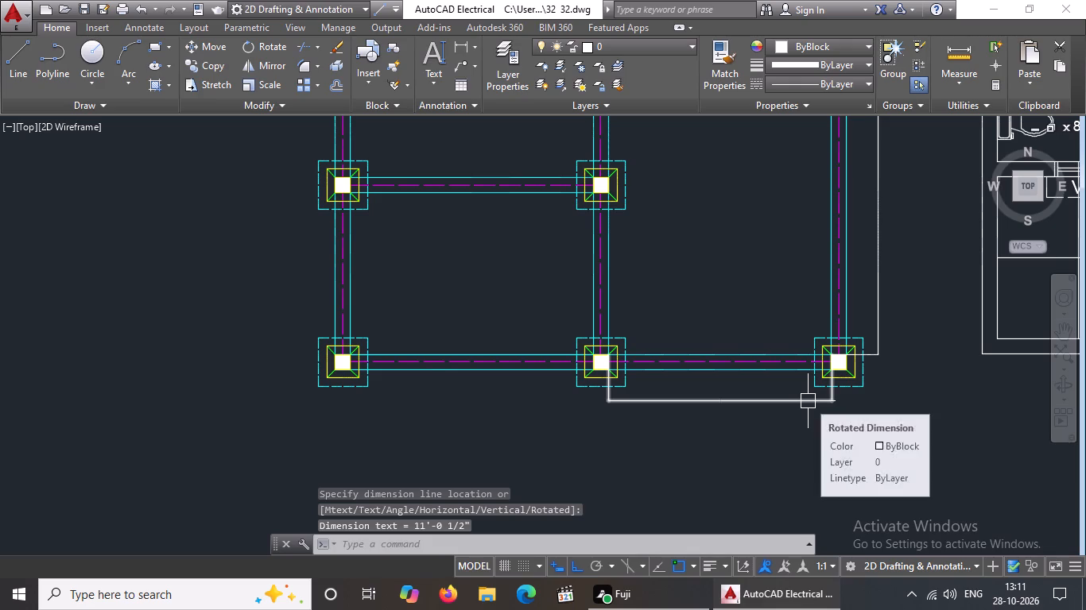
{"action": "key", "text": "Escape"}
Dimension the clear spacing between the bottom row's left and middle columns, below the footings and level with the neighbouring dimension.
{"action": "type", "text": "DIMLIN"}
{"action": "key", "text": "Return"}
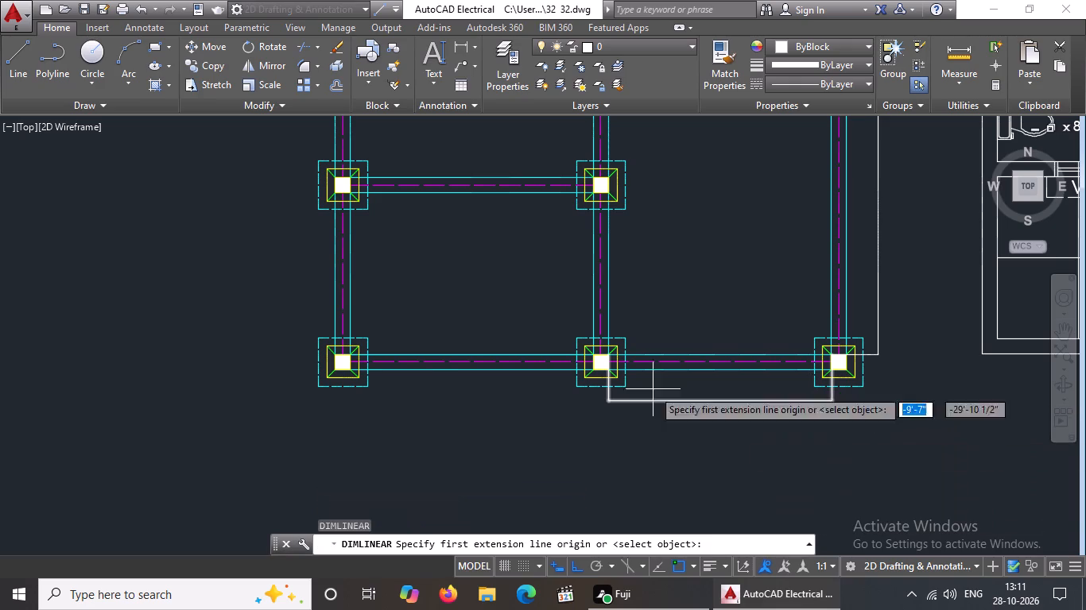
{"action": "scroll", "coordinate": [358, 347], "scroll_direction": "up", "scroll_amount": 2}
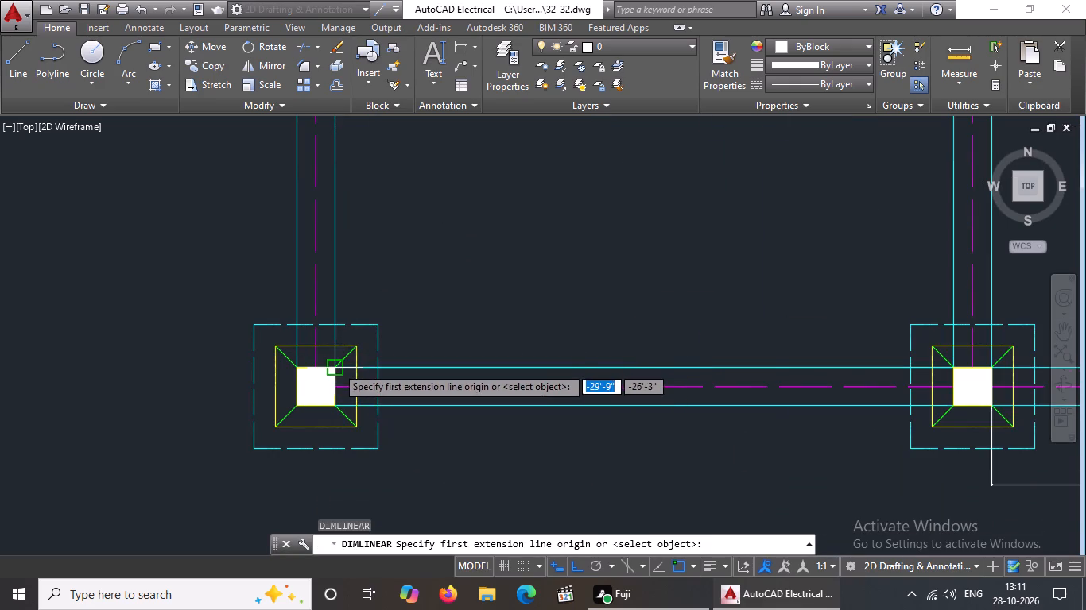
{"action": "left_click_drag", "start_coordinate": [336, 366], "coordinate": [347, 365]}
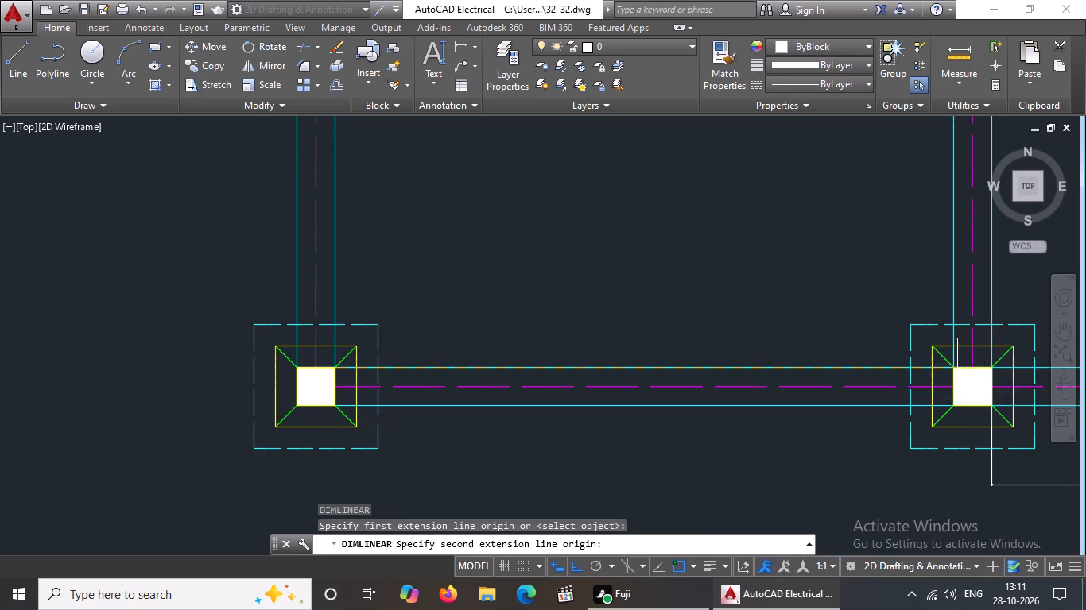
{"action": "left_click", "coordinate": [953, 366]}
{"action": "scroll", "coordinate": [897, 400], "scroll_direction": "down", "scroll_amount": 2}
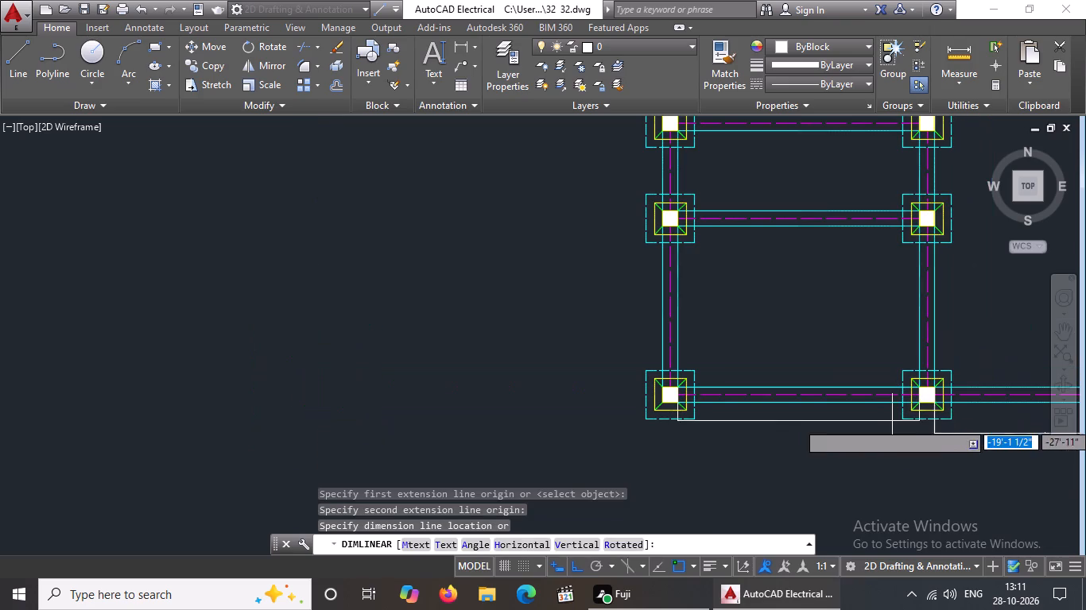
{"action": "scroll", "coordinate": [892, 425], "scroll_direction": "up", "scroll_amount": 1}
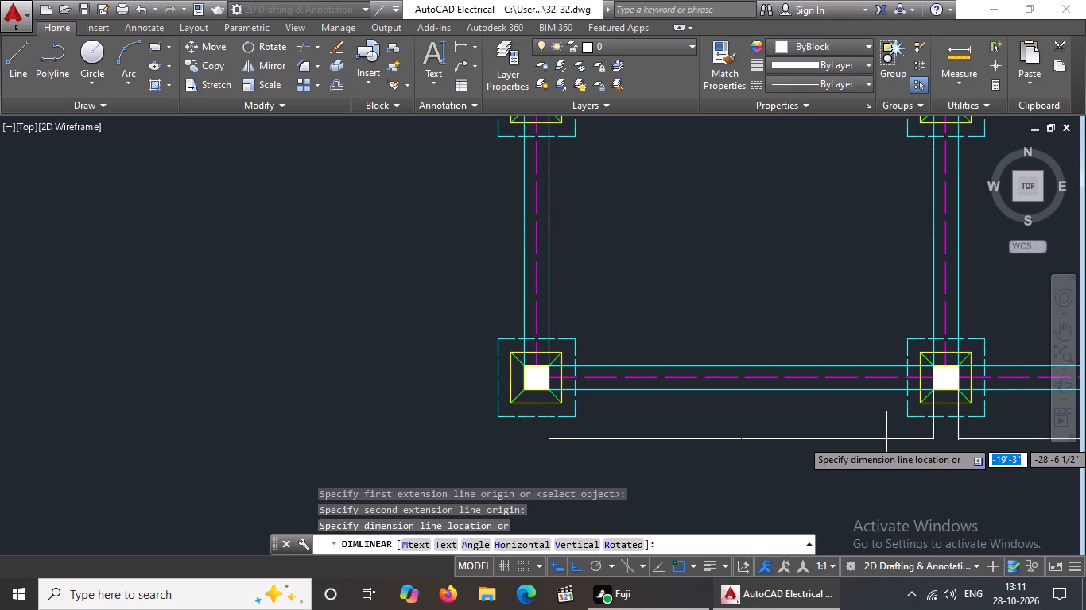
{"action": "left_click", "coordinate": [886, 439]}
{"action": "scroll", "coordinate": [883, 434], "scroll_direction": "down", "scroll_amount": 5}
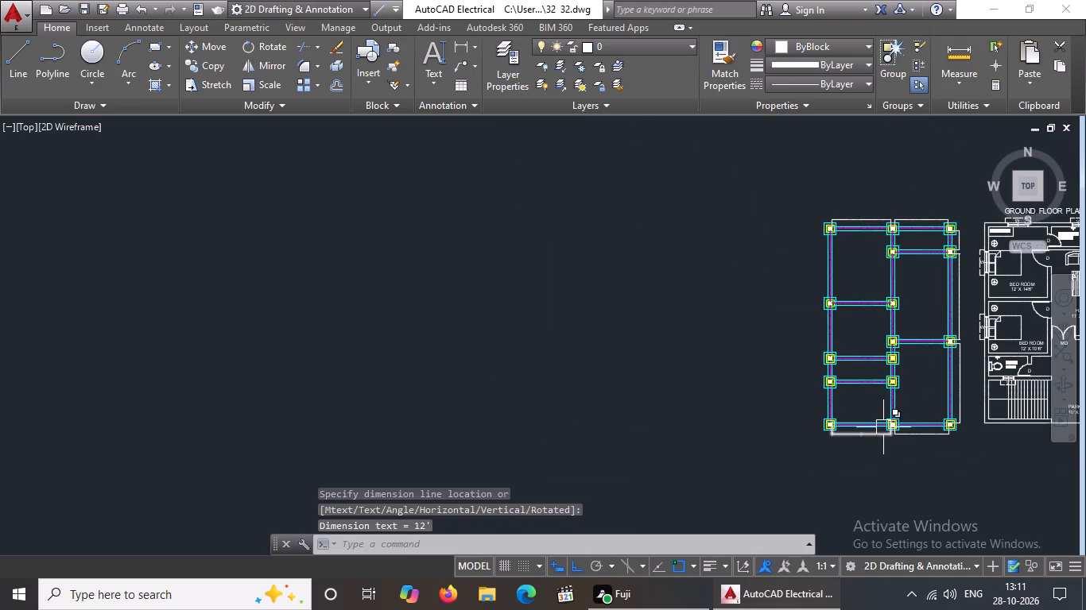
{"action": "scroll", "coordinate": [982, 393], "scroll_direction": "up", "scroll_amount": 3}
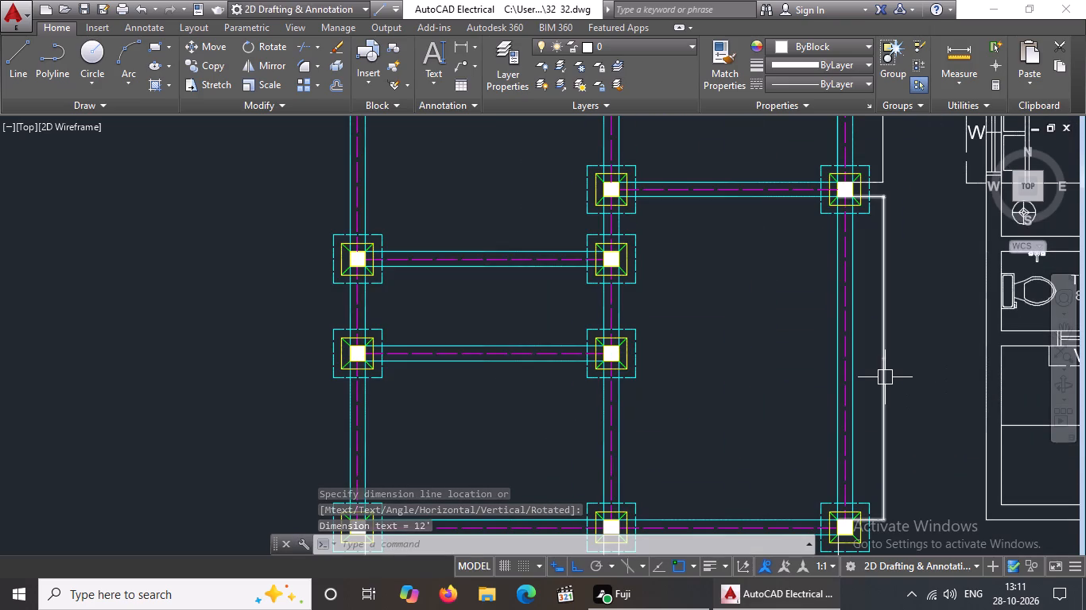
Add a vertical linear dimension outside the plan's left side for the clear spacing between the top-left column and the column below it.
{"action": "key", "text": "Escape"}
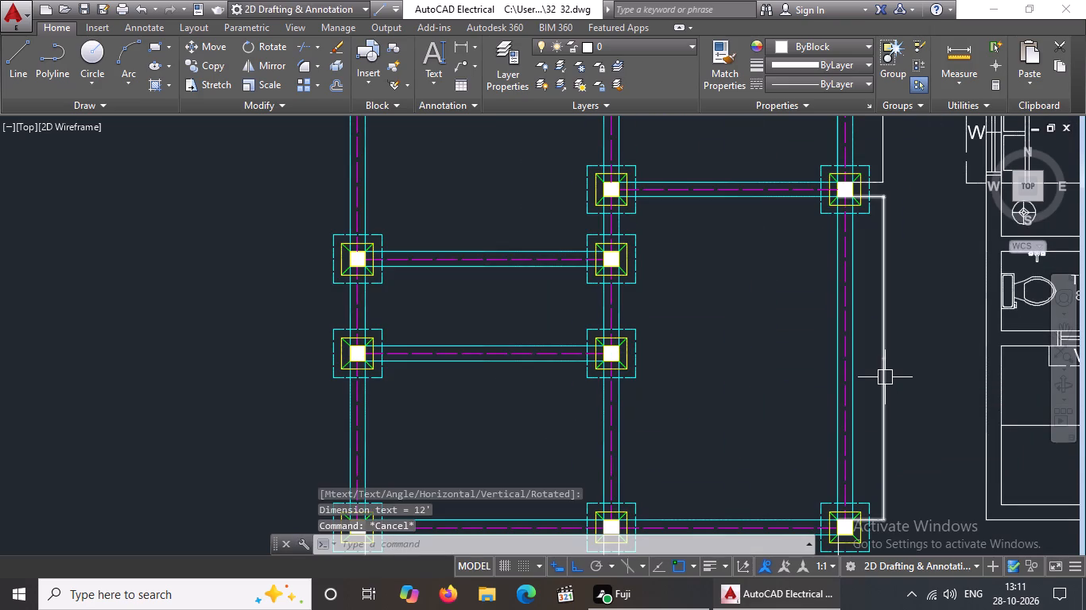
{"action": "type", "text": "DIMLIN"}
{"action": "key", "text": "Return"}
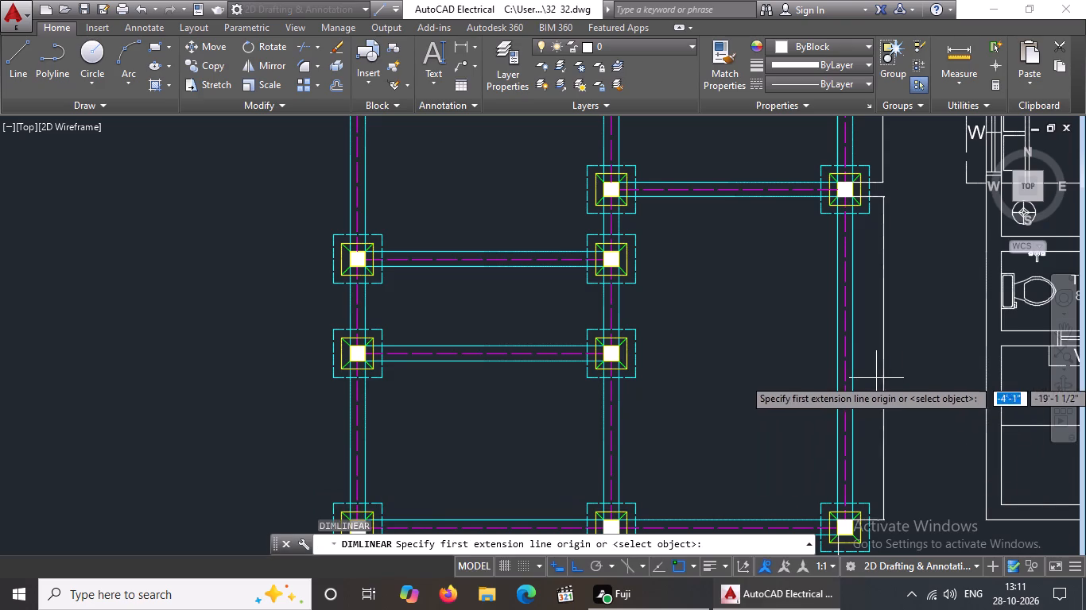
{"action": "scroll", "coordinate": [564, 392], "scroll_direction": "down", "scroll_amount": 1}
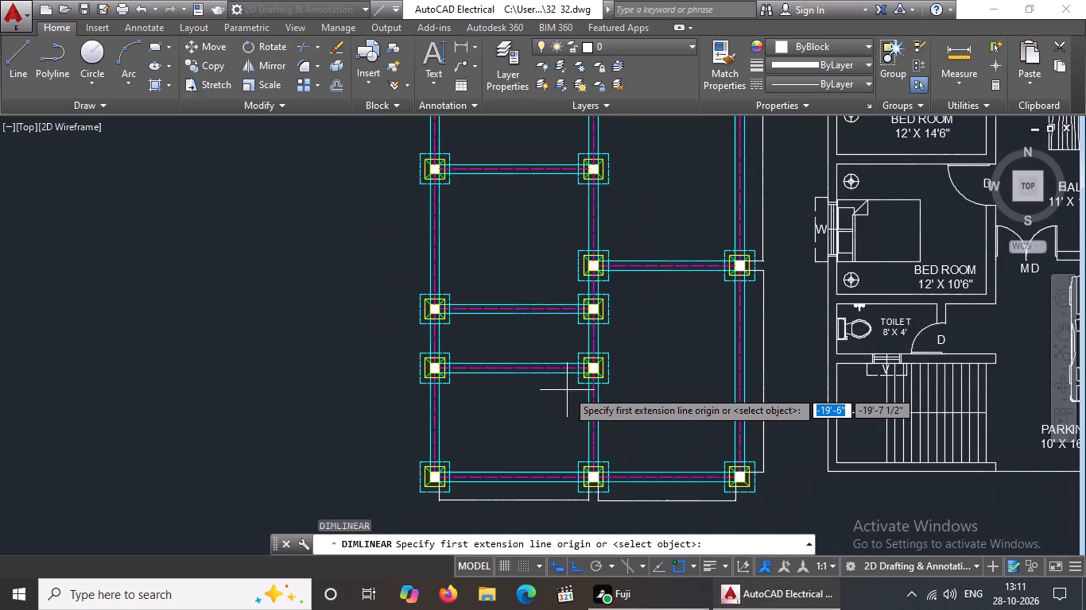
{"action": "scroll", "coordinate": [567, 390], "scroll_direction": "down", "scroll_amount": 2}
{"action": "scroll", "coordinate": [505, 186], "scroll_direction": "up", "scroll_amount": 2}
{"action": "scroll", "coordinate": [544, 303], "scroll_direction": "up", "scroll_amount": 3}
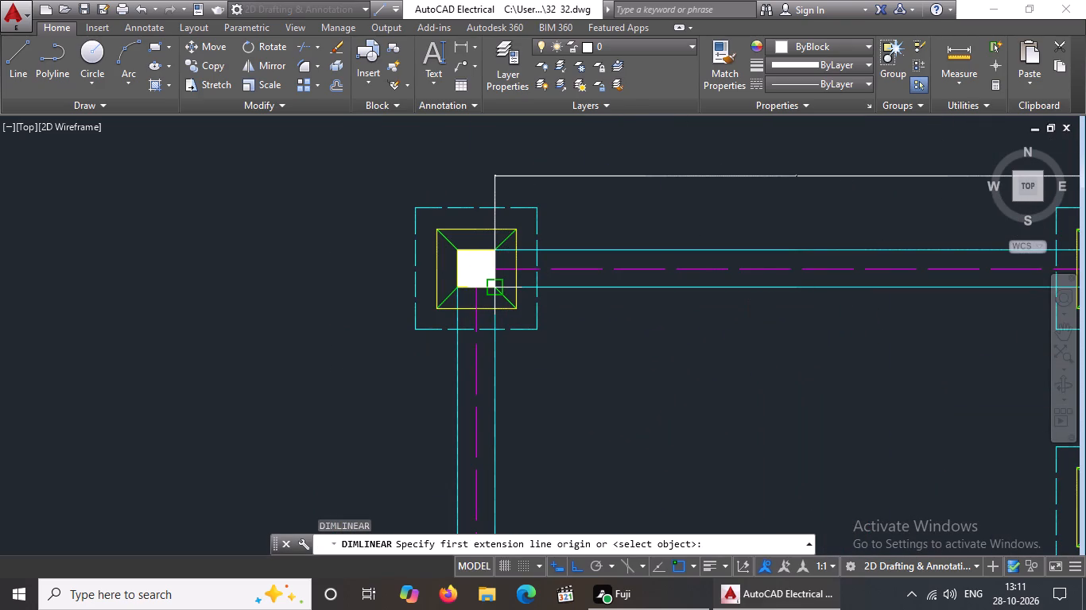
{"action": "left_click", "coordinate": [496, 284]}
{"action": "scroll", "coordinate": [498, 280], "scroll_direction": "down", "scroll_amount": 3}
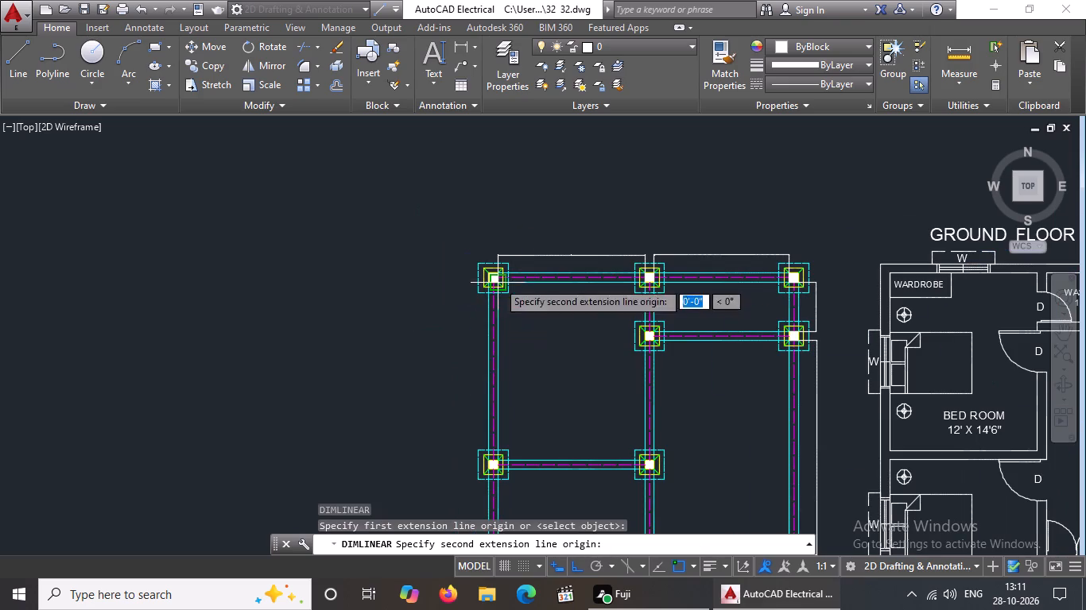
{"action": "scroll", "coordinate": [491, 469], "scroll_direction": "up", "scroll_amount": 3}
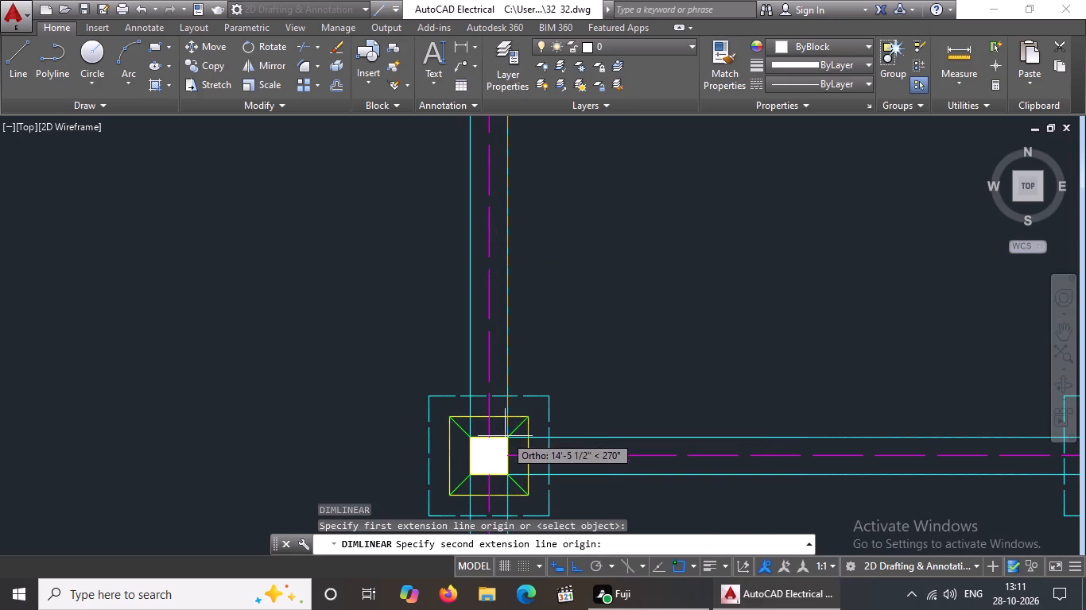
{"action": "left_click", "coordinate": [507, 438]}
{"action": "scroll", "coordinate": [505, 438], "scroll_direction": "down", "scroll_amount": 4}
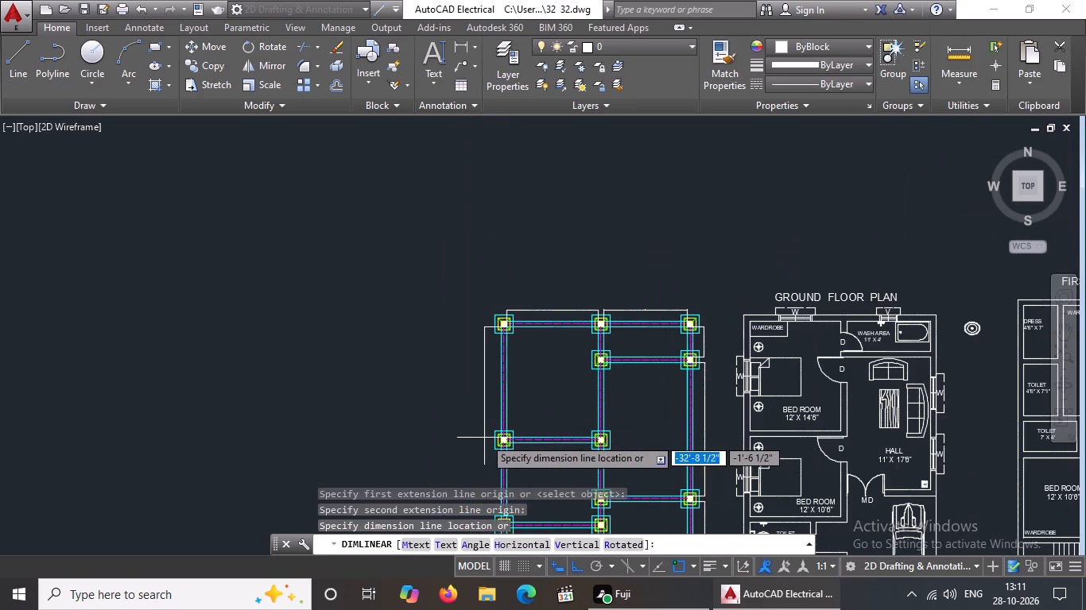
{"action": "scroll", "coordinate": [488, 437], "scroll_direction": "up", "scroll_amount": 1}
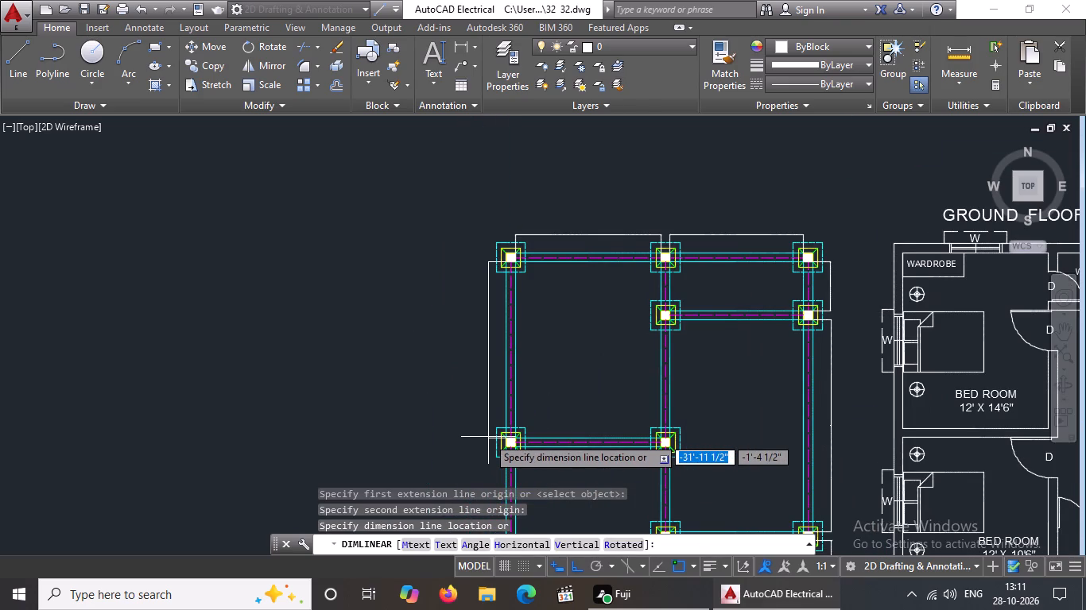
{"action": "left_click", "coordinate": [487, 438]}
{"action": "scroll", "coordinate": [545, 400], "scroll_direction": "down", "scroll_amount": 3}
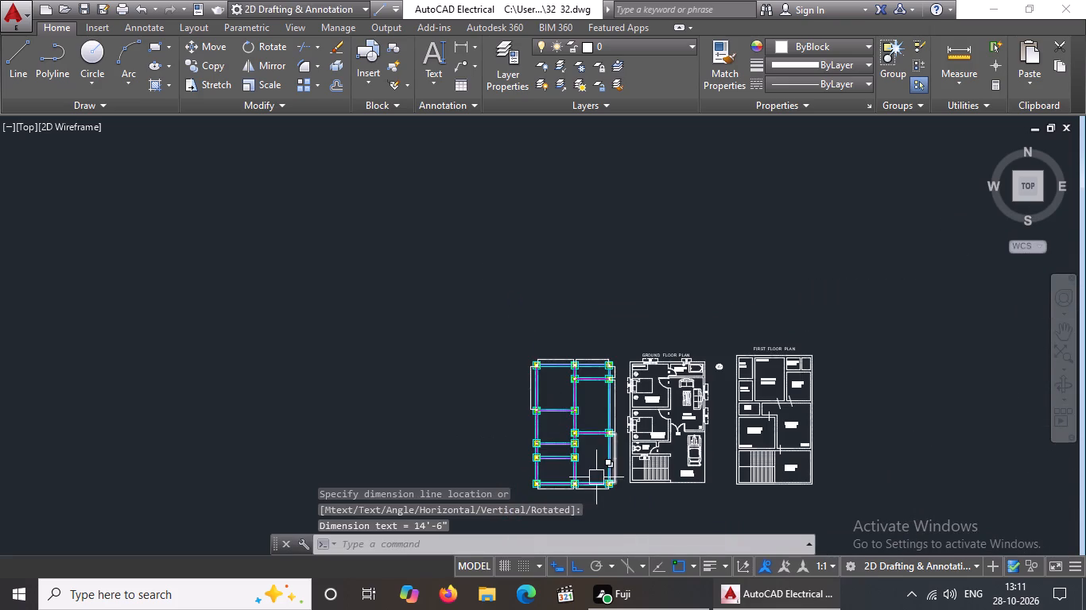
{"action": "scroll", "coordinate": [564, 473], "scroll_direction": "up", "scroll_amount": 2}
{"action": "key", "text": "Escape"}
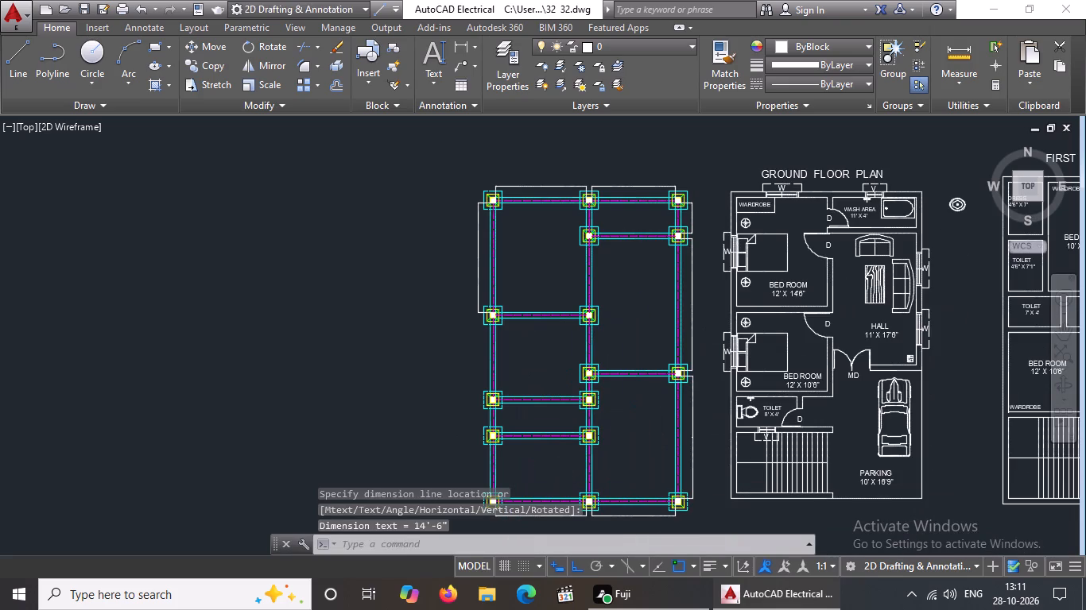
Dimension the clear vertical spacing between the left side's second and third columns, in line with the dimension above.
{"action": "type", "text": "DIMLIN"}
{"action": "key", "text": "Return"}
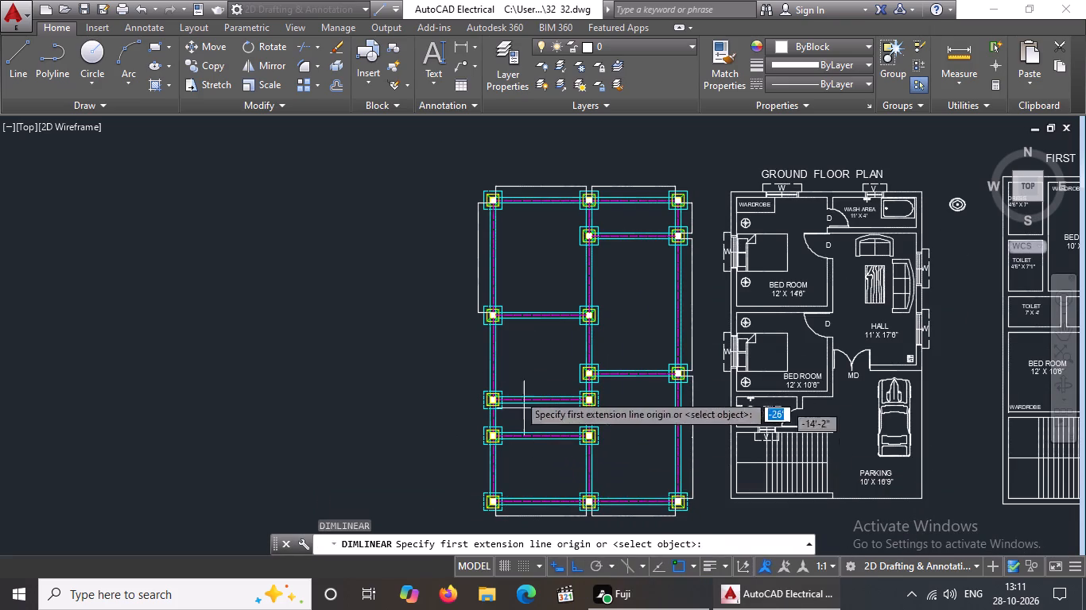
{"action": "scroll", "coordinate": [515, 293], "scroll_direction": "up", "scroll_amount": 2}
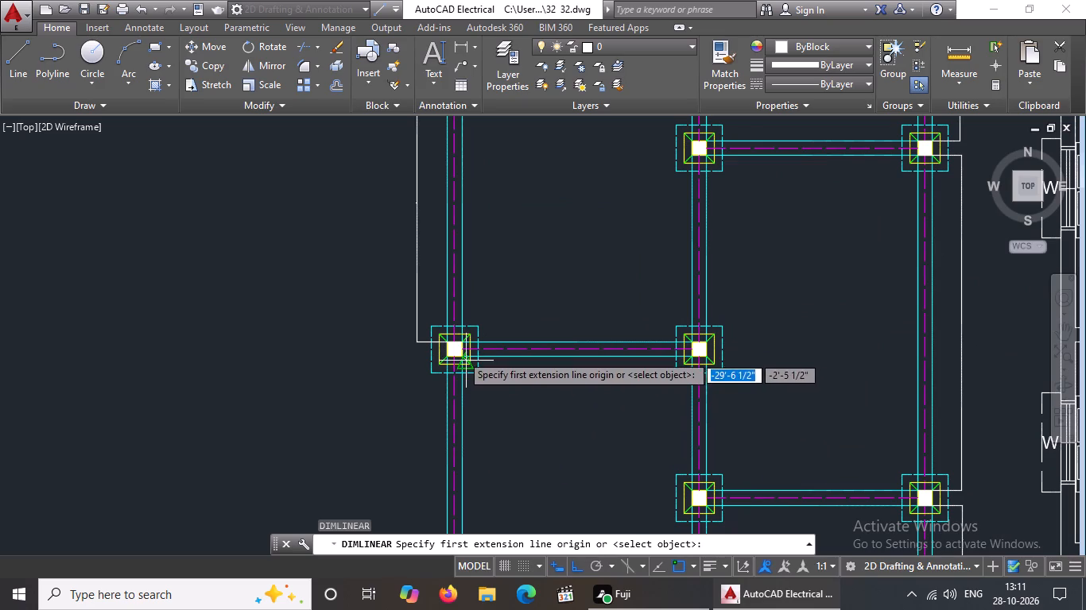
{"action": "scroll", "coordinate": [465, 357], "scroll_direction": "up", "scroll_amount": 3}
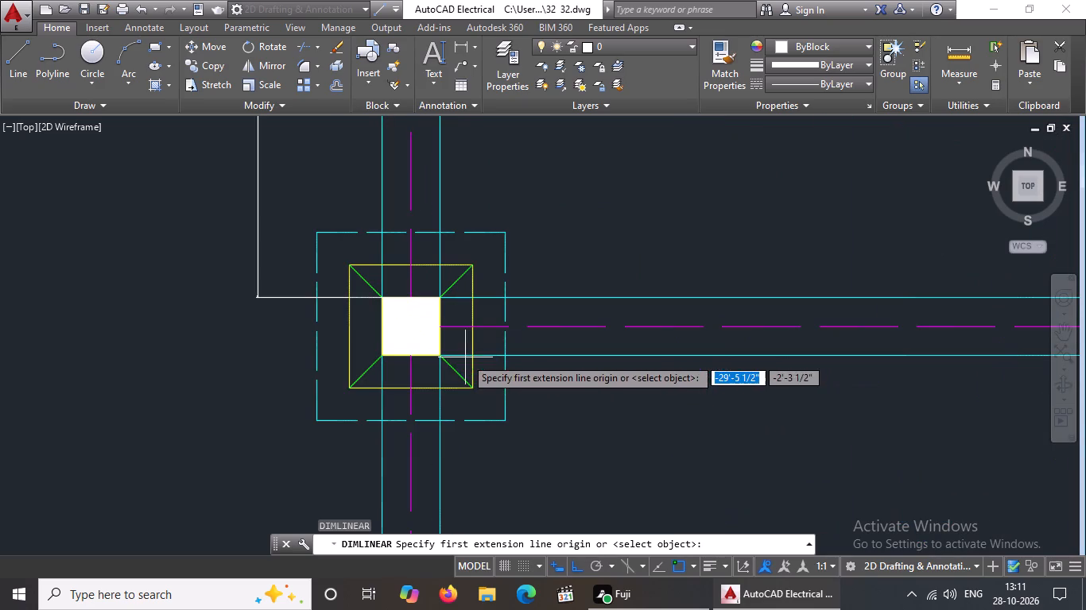
{"action": "left_click", "coordinate": [442, 355]}
{"action": "scroll", "coordinate": [456, 330], "scroll_direction": "down", "scroll_amount": 6}
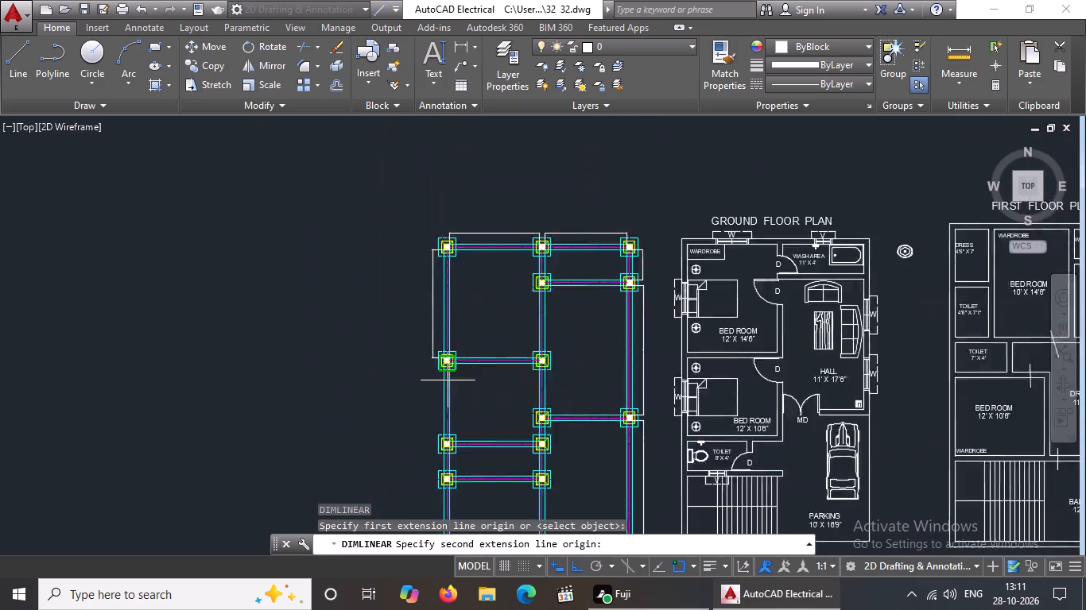
{"action": "scroll", "coordinate": [437, 419], "scroll_direction": "up", "scroll_amount": 7}
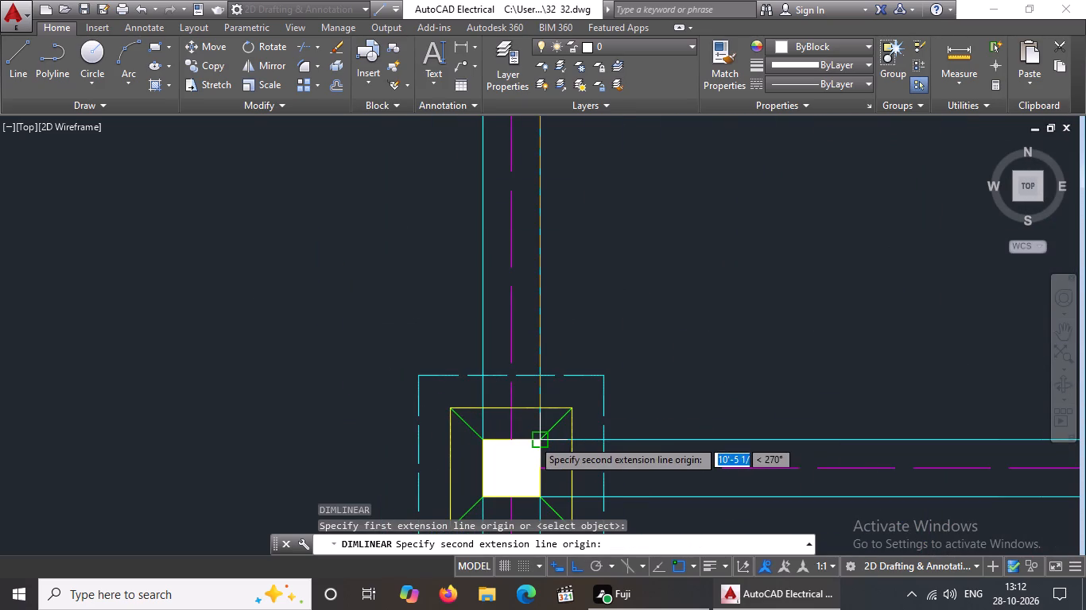
{"action": "left_click", "coordinate": [533, 439]}
{"action": "scroll", "coordinate": [524, 439], "scroll_direction": "down", "scroll_amount": 4}
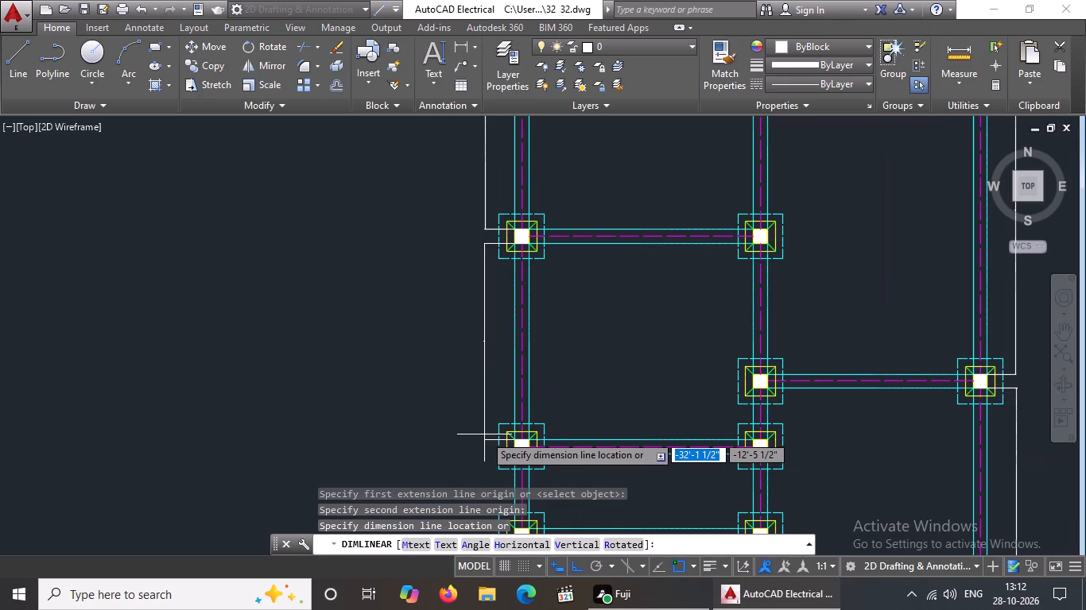
{"action": "left_click", "coordinate": [484, 434]}
{"action": "scroll", "coordinate": [549, 409], "scroll_direction": "down", "scroll_amount": 3}
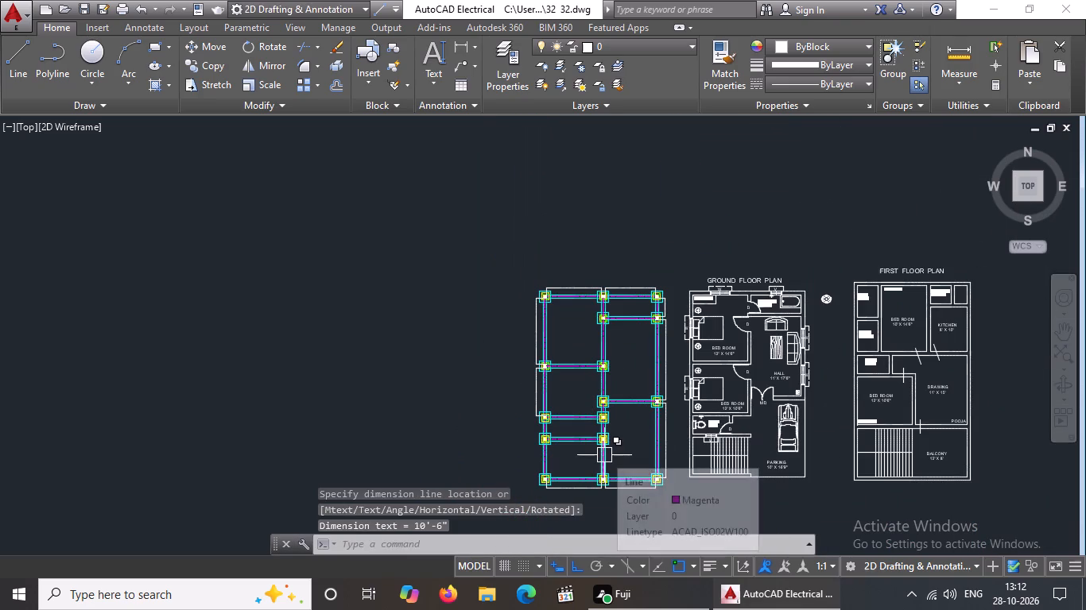
{"action": "key", "text": "Escape"}
Add a vertical linear dimension for the clear spacing between the left side's third and fourth columns, aligned with the dimensions above.
{"action": "type", "text": "DIMLIN"}
{"action": "key", "text": "Return"}
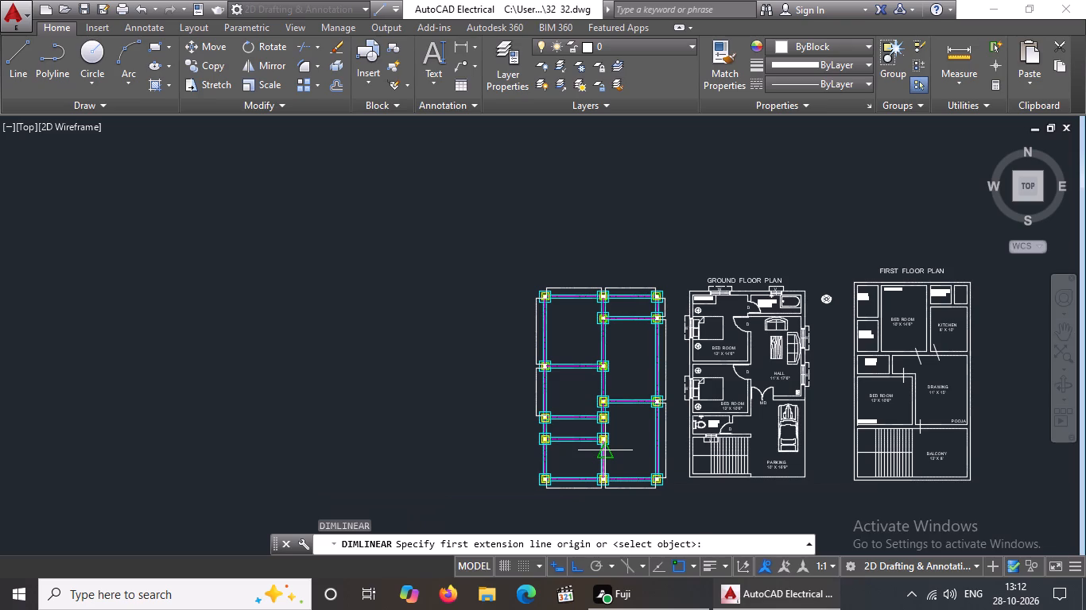
{"action": "scroll", "coordinate": [574, 430], "scroll_direction": "up", "scroll_amount": 3}
{"action": "scroll", "coordinate": [444, 417], "scroll_direction": "up", "scroll_amount": 3}
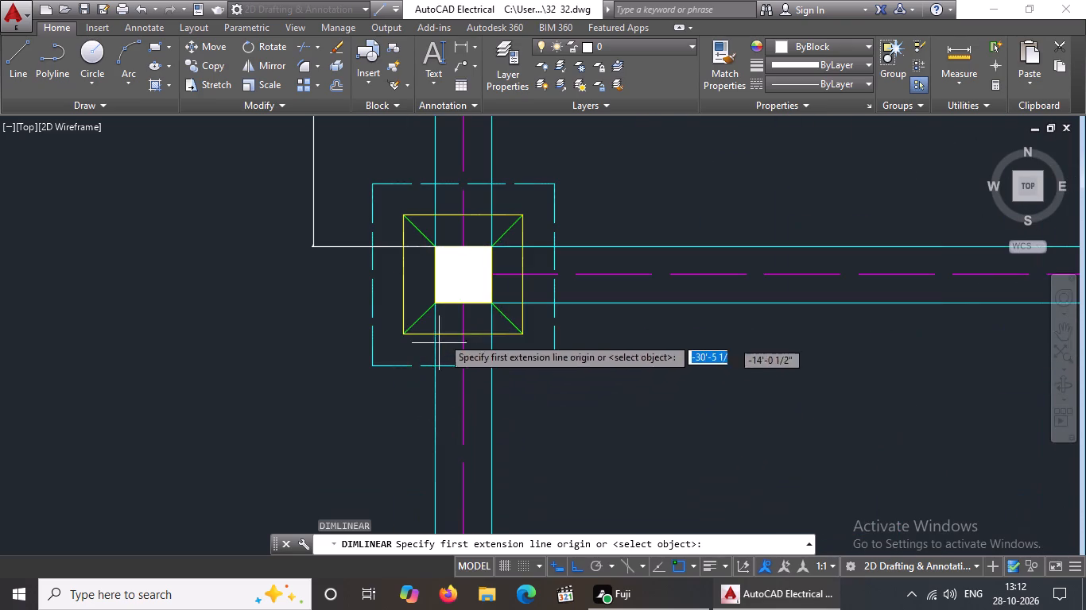
{"action": "left_click", "coordinate": [486, 306]}
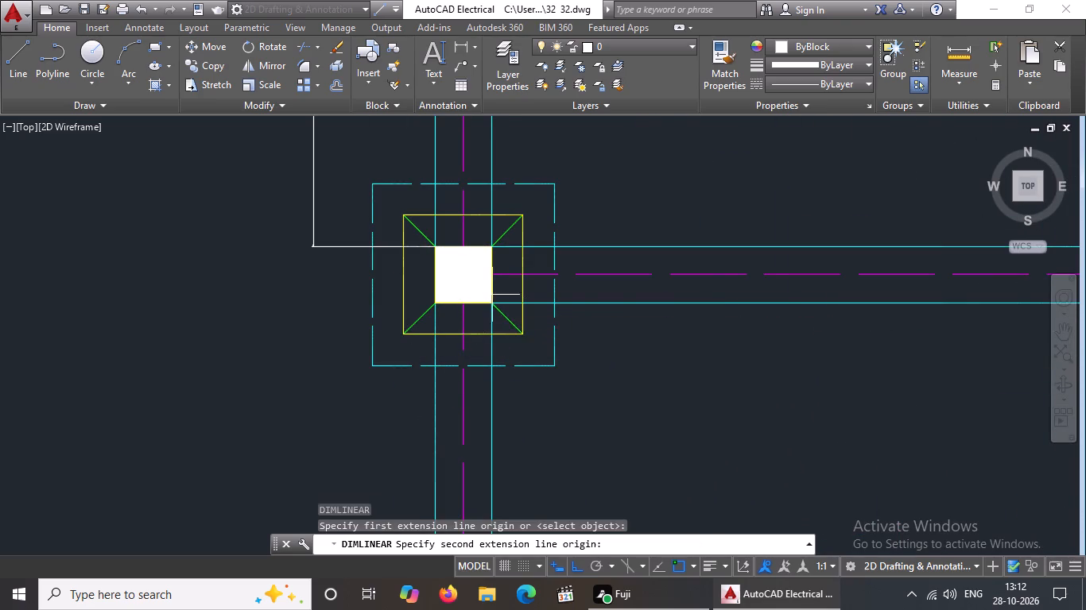
{"action": "scroll", "coordinate": [495, 291], "scroll_direction": "down", "scroll_amount": 3}
{"action": "scroll", "coordinate": [494, 362], "scroll_direction": "up", "scroll_amount": 3}
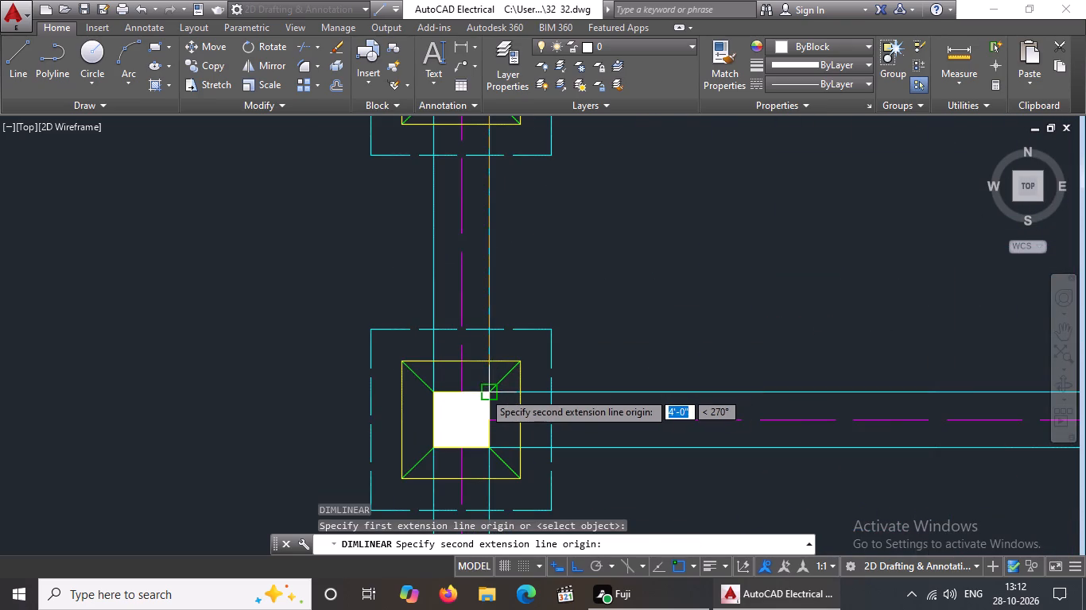
{"action": "left_click", "coordinate": [483, 392]}
{"action": "scroll", "coordinate": [479, 392], "scroll_direction": "down", "scroll_amount": 2}
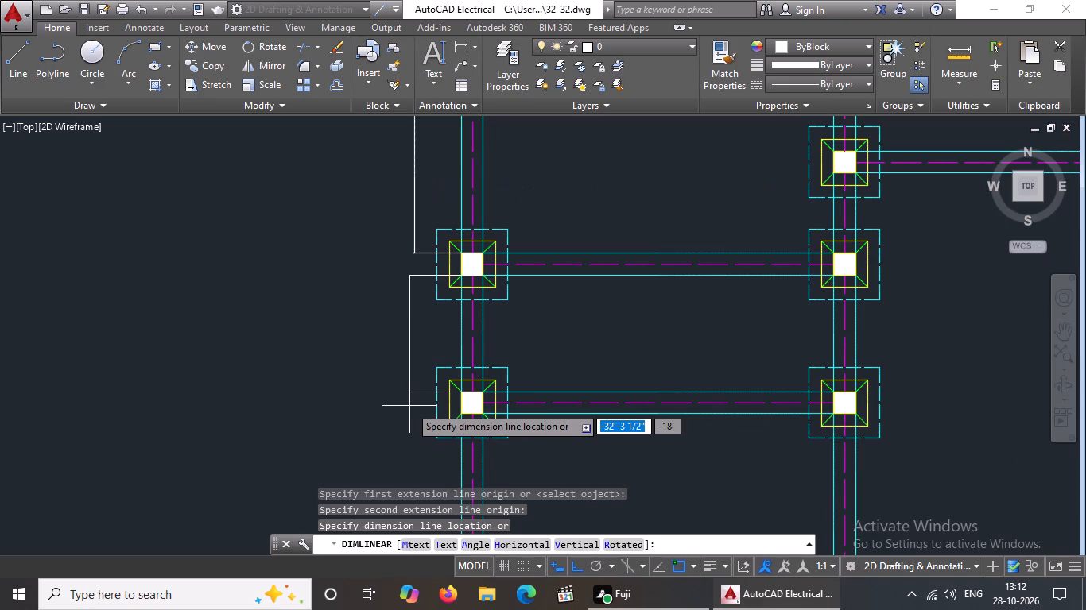
{"action": "left_click", "coordinate": [414, 401]}
{"action": "scroll", "coordinate": [512, 358], "scroll_direction": "down", "scroll_amount": 3}
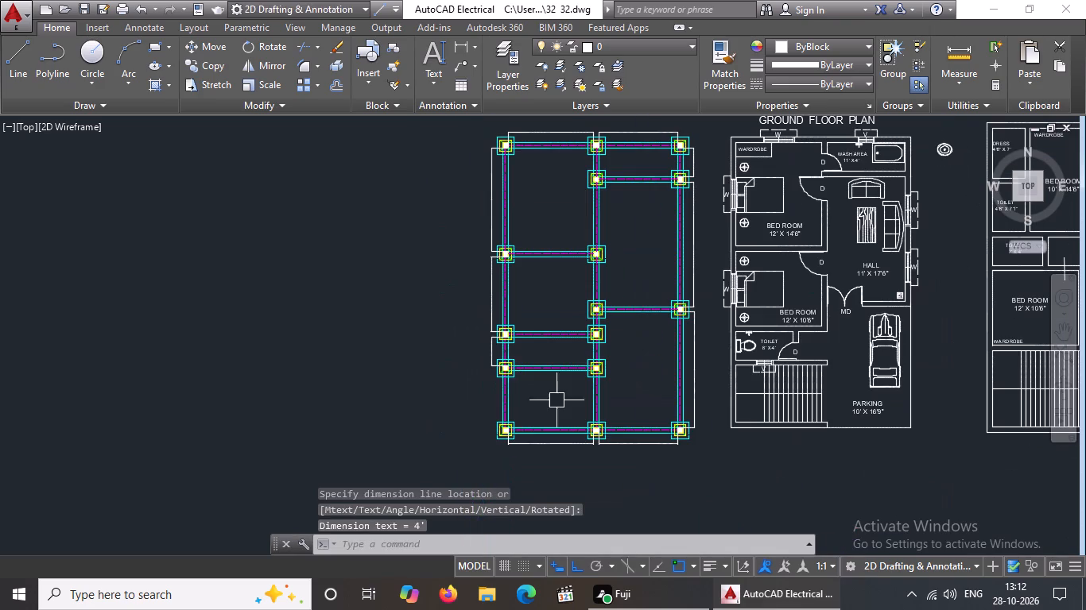
{"action": "key", "text": "Escape"}
Dimension the clear vertical spacing between the left side's fourth column and the bottom-left column, in line with the dimensions above.
{"action": "type", "text": "DIMLIN"}
{"action": "key", "text": "Return"}
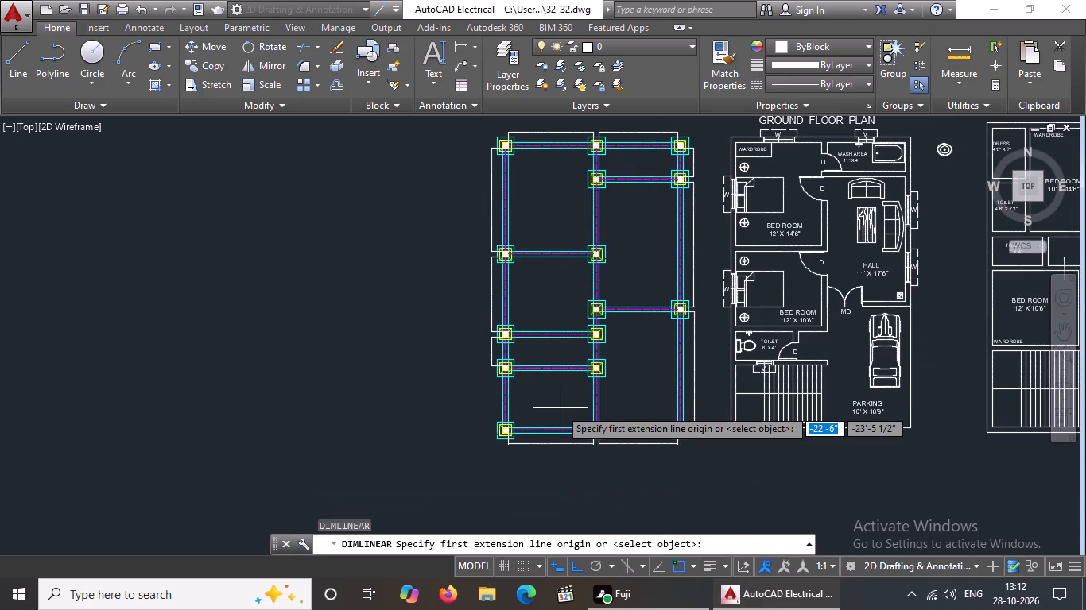
{"action": "scroll", "coordinate": [502, 393], "scroll_direction": "up", "scroll_amount": 3}
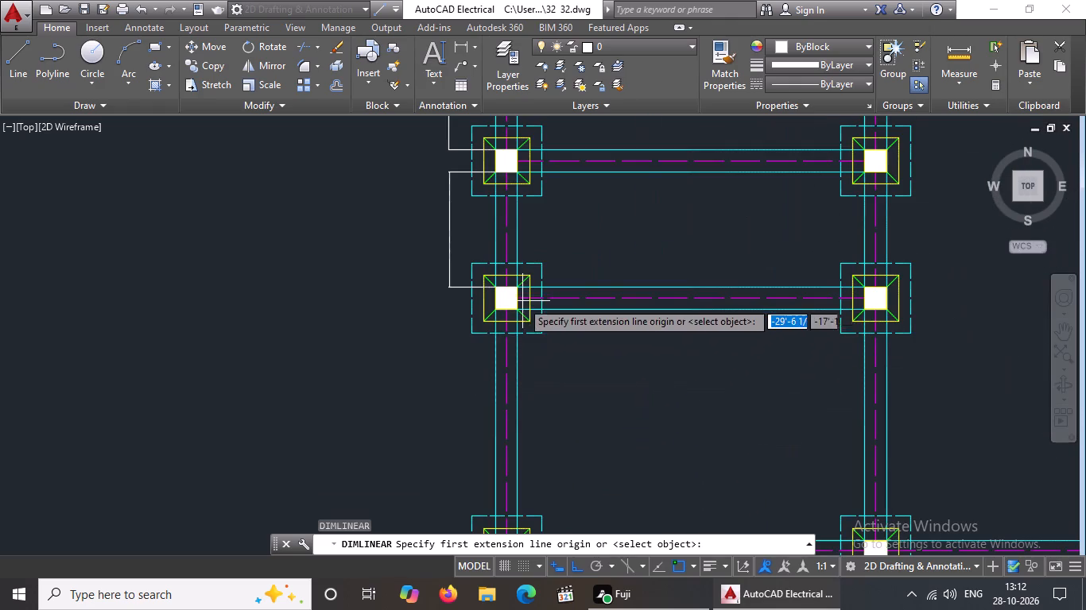
{"action": "left_click", "coordinate": [514, 311]}
{"action": "scroll", "coordinate": [514, 311], "scroll_direction": "down", "scroll_amount": 2}
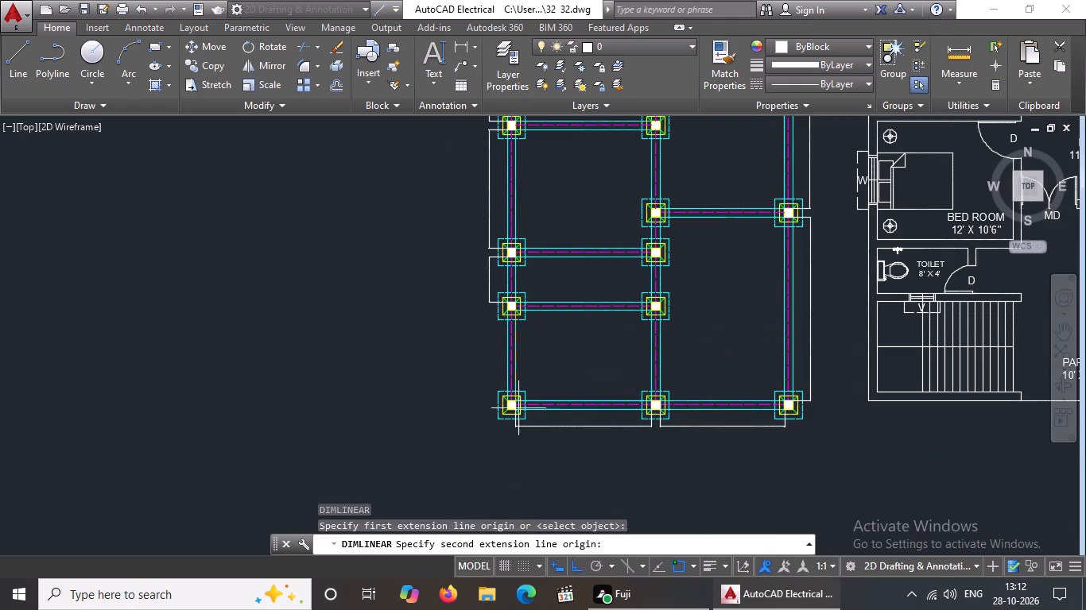
{"action": "scroll", "coordinate": [517, 408], "scroll_direction": "up", "scroll_amount": 3}
{"action": "left_click", "coordinate": [498, 380]}
{"action": "scroll", "coordinate": [498, 379], "scroll_direction": "down", "scroll_amount": 2}
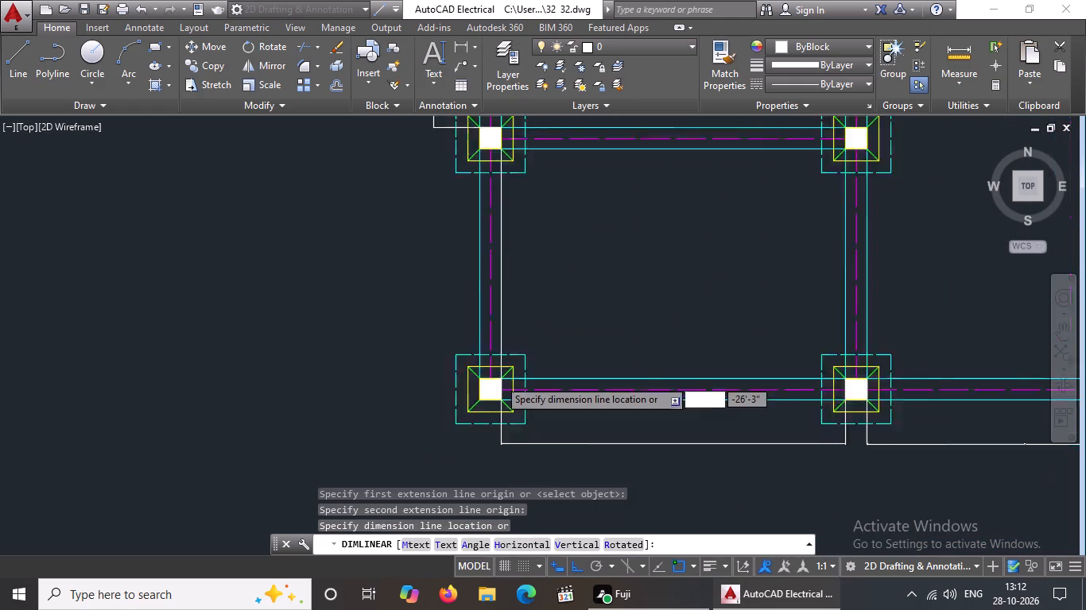
{"action": "scroll", "coordinate": [498, 379], "scroll_direction": "down", "scroll_amount": 1}
{"action": "scroll", "coordinate": [474, 373], "scroll_direction": "up", "scroll_amount": 1}
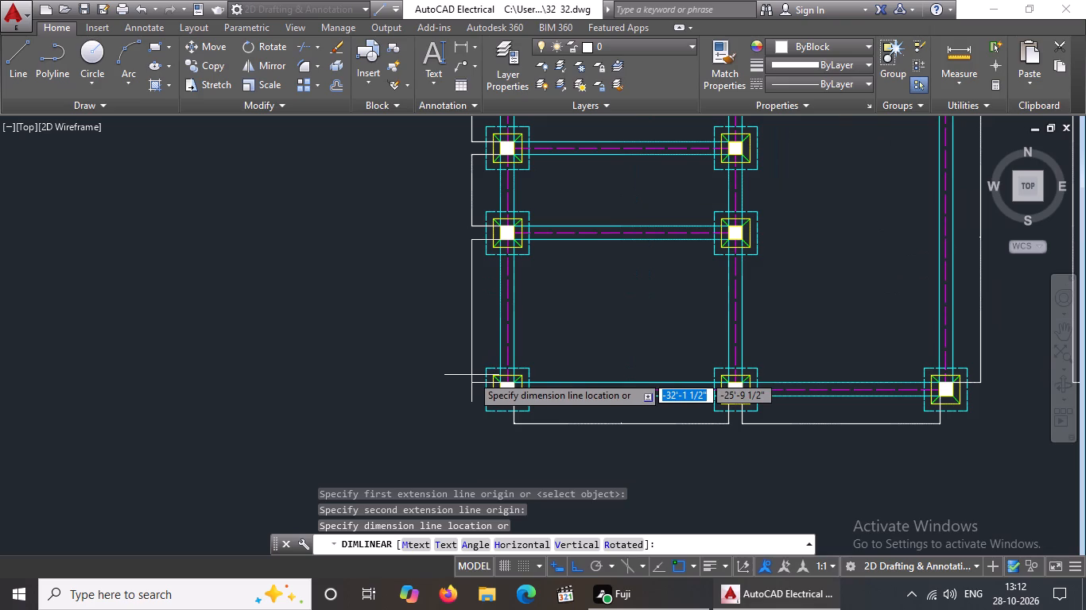
{"action": "left_click", "coordinate": [471, 375]}
{"action": "scroll", "coordinate": [498, 365], "scroll_direction": "down", "scroll_amount": 3}
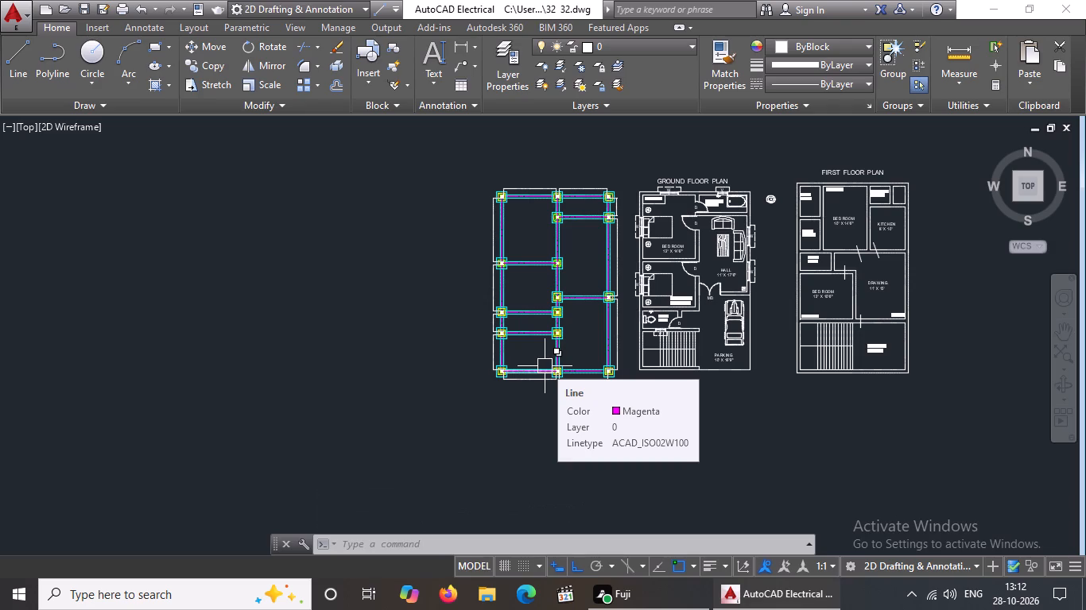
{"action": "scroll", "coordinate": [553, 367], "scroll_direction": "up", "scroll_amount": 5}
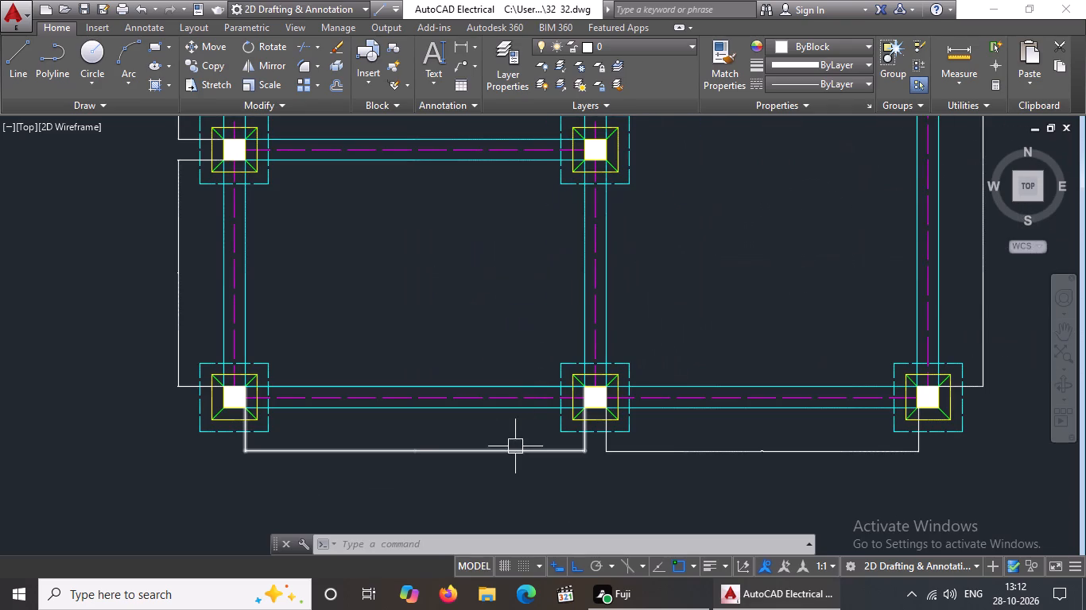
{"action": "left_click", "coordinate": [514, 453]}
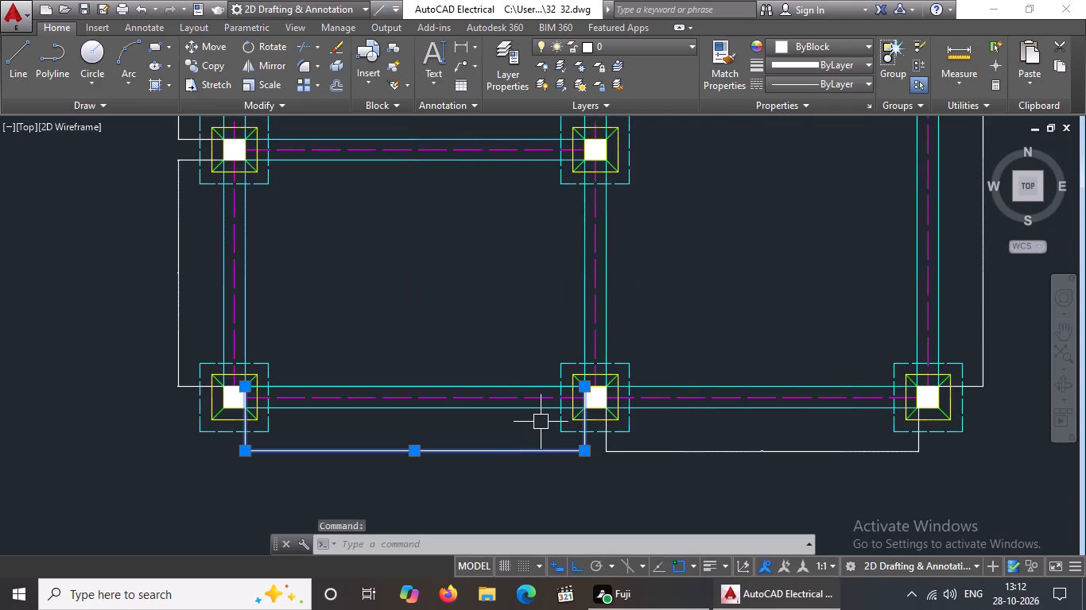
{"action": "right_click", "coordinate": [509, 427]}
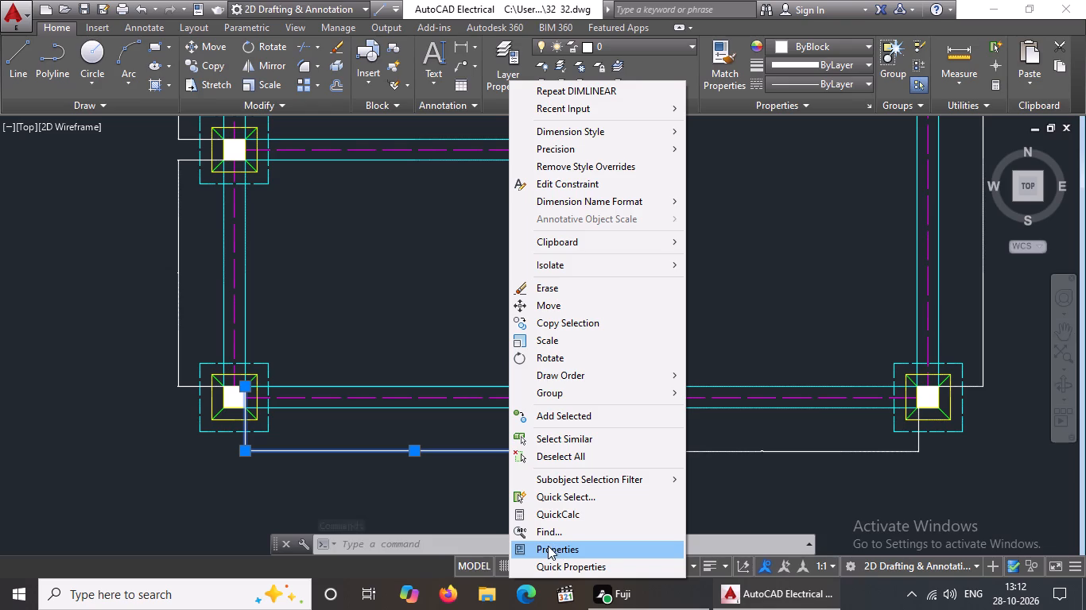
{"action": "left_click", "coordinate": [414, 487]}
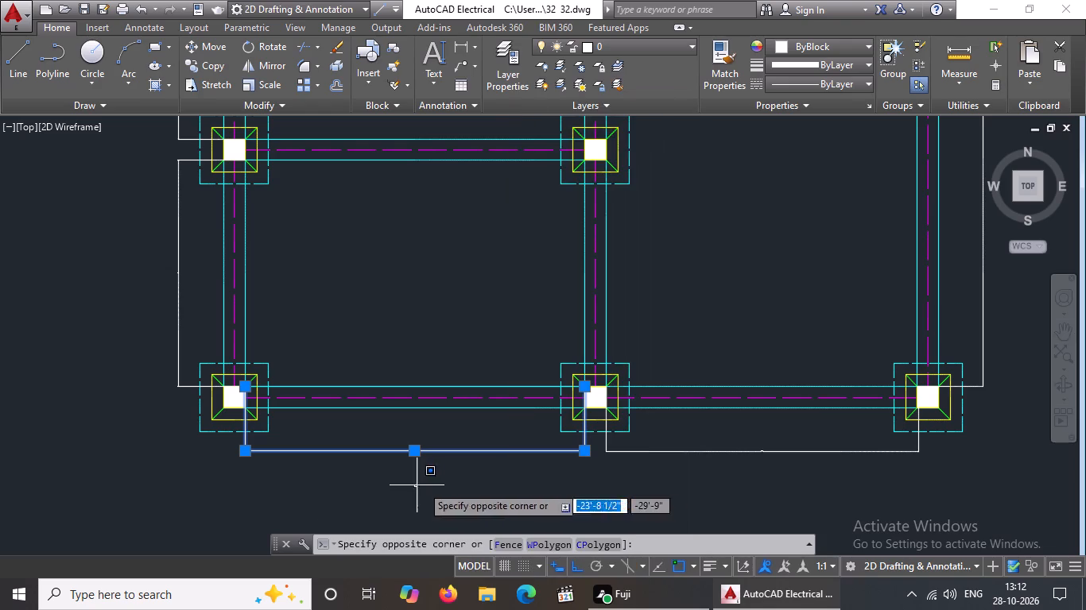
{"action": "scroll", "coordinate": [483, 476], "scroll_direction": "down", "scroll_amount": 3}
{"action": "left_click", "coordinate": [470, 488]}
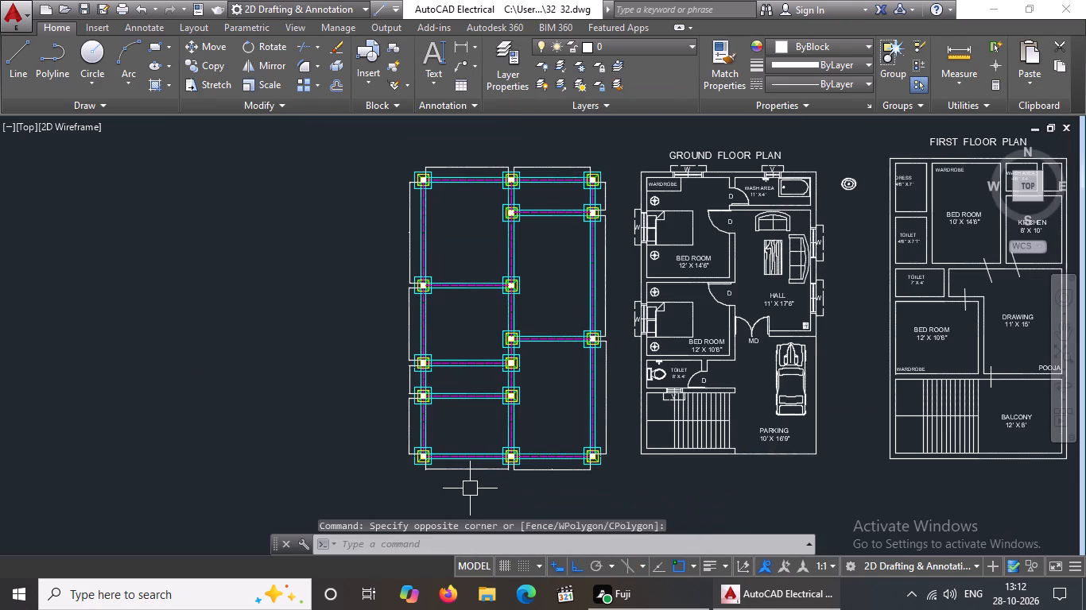
Set the arrow size to 5" for the horizontal dimension below the plan between the bottom-left and bottom-middle columns.
{"action": "key", "text": "Escape"}
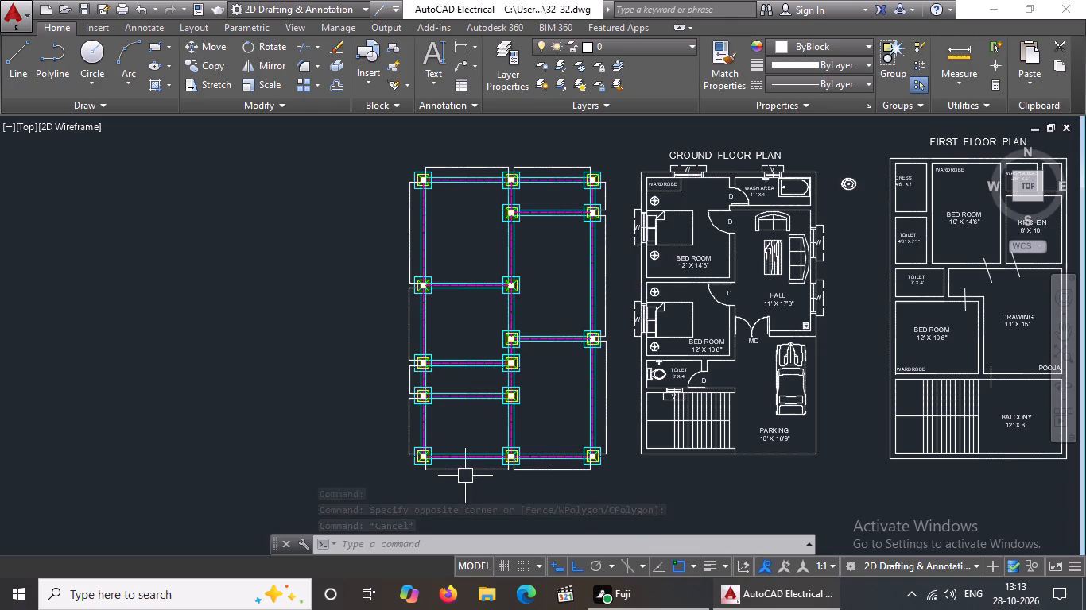
{"action": "left_click", "coordinate": [465, 471]}
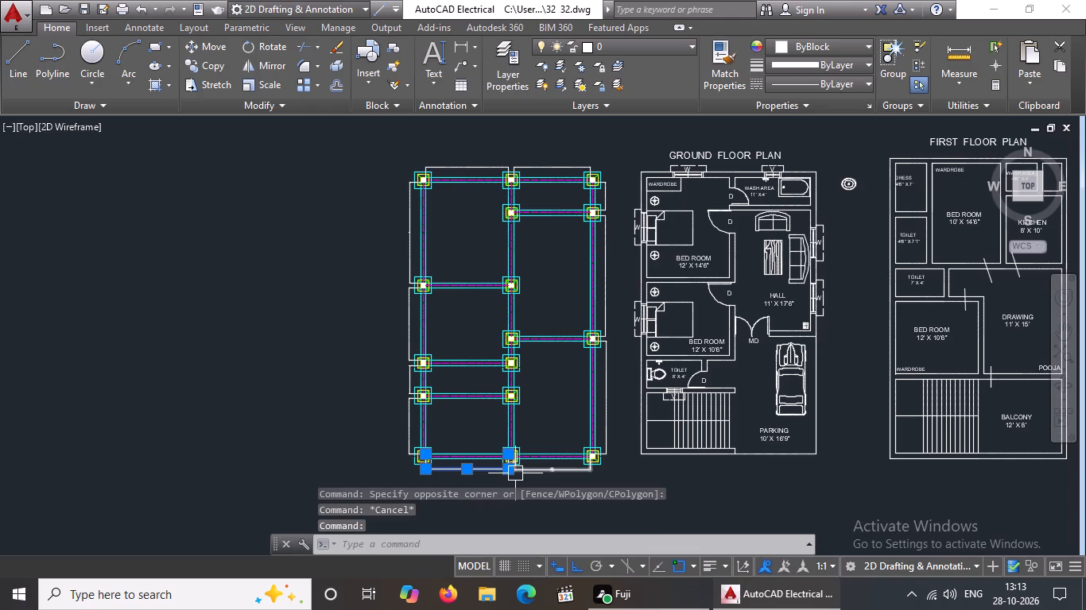
{"action": "scroll", "coordinate": [531, 438], "scroll_direction": "down", "scroll_amount": 3}
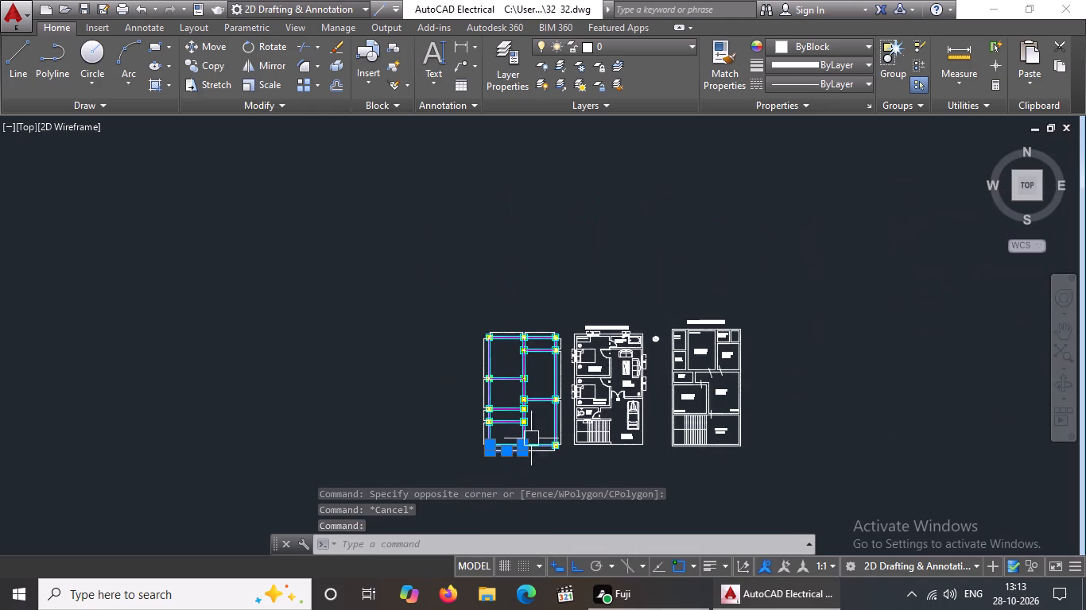
{"action": "scroll", "coordinate": [531, 480], "scroll_direction": "up", "scroll_amount": 4}
{"action": "right_click", "coordinate": [440, 342]}
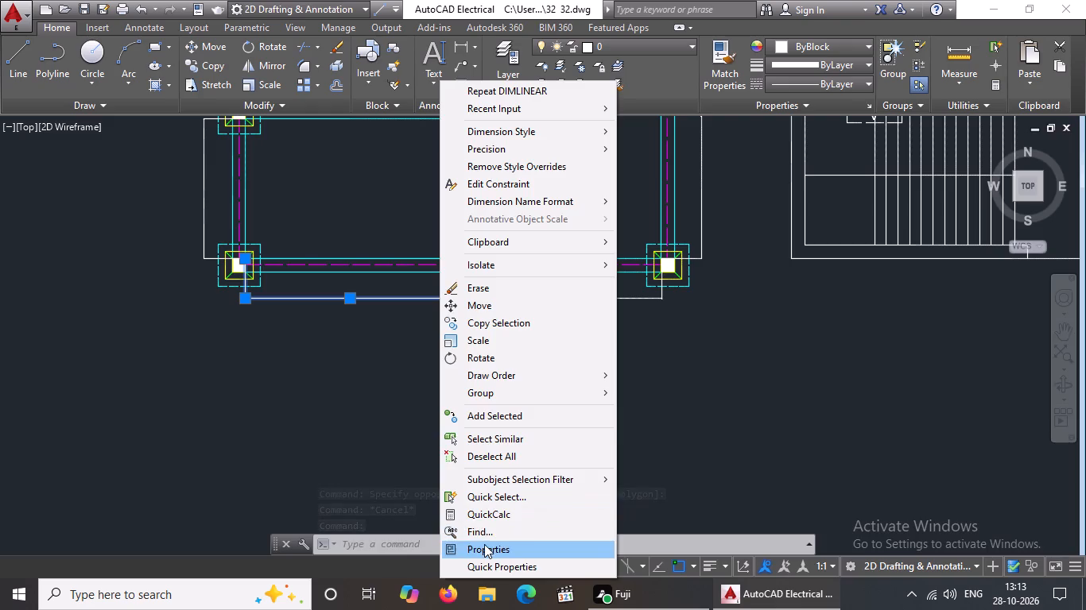
{"action": "left_click", "coordinate": [484, 545]}
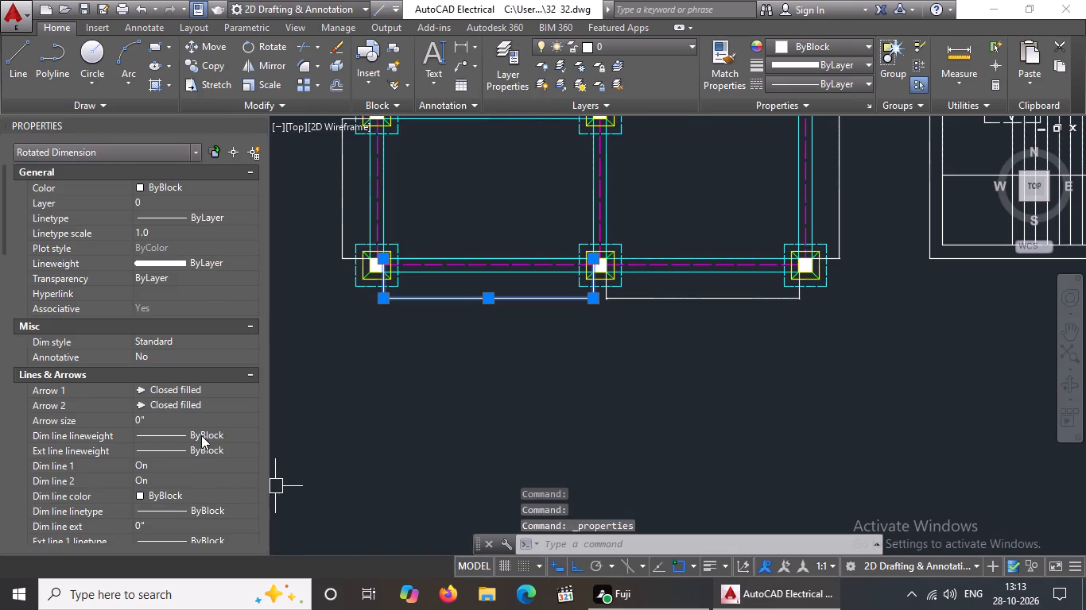
{"action": "left_click", "coordinate": [154, 418]}
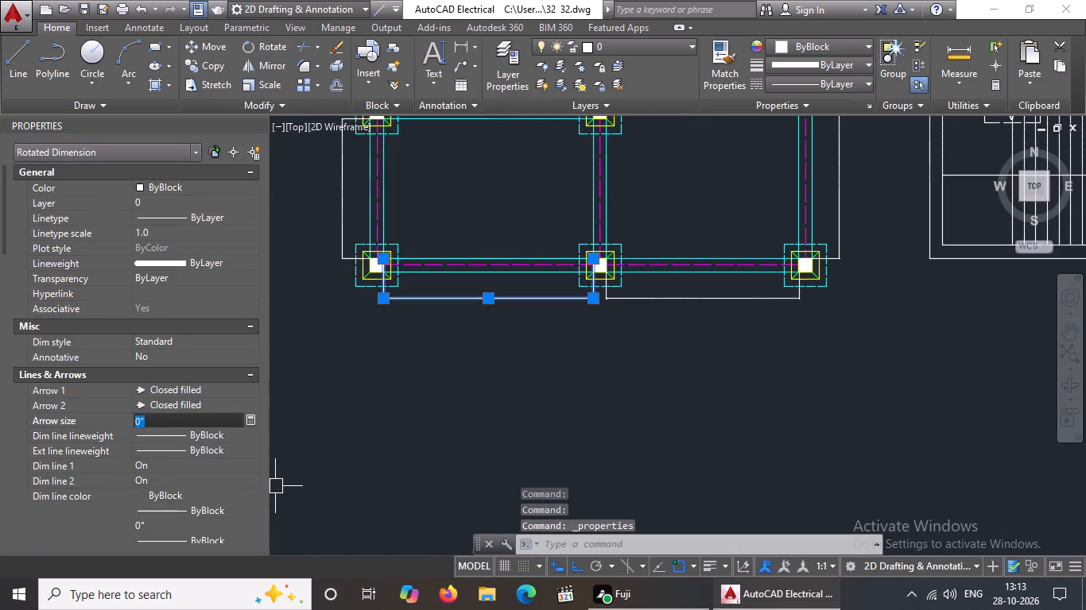
{"action": "key", "text": "BackSpace"}
{"action": "key", "text": "BackSpace"}
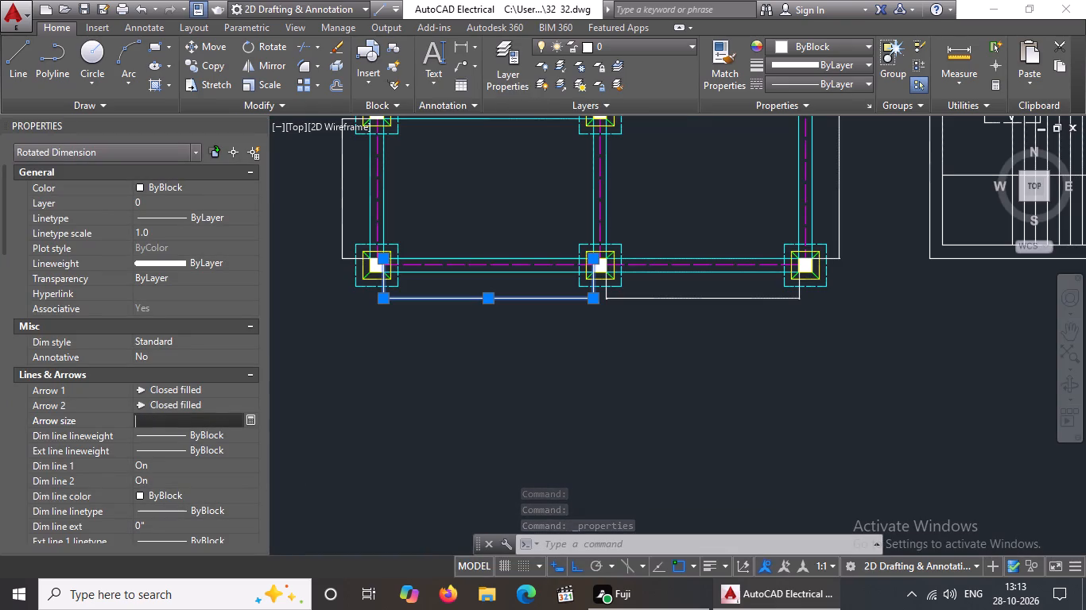
{"action": "key", "text": "5"}
{"action": "key", "text": "shift+quotedbl"}
{"action": "key", "text": "Return"}
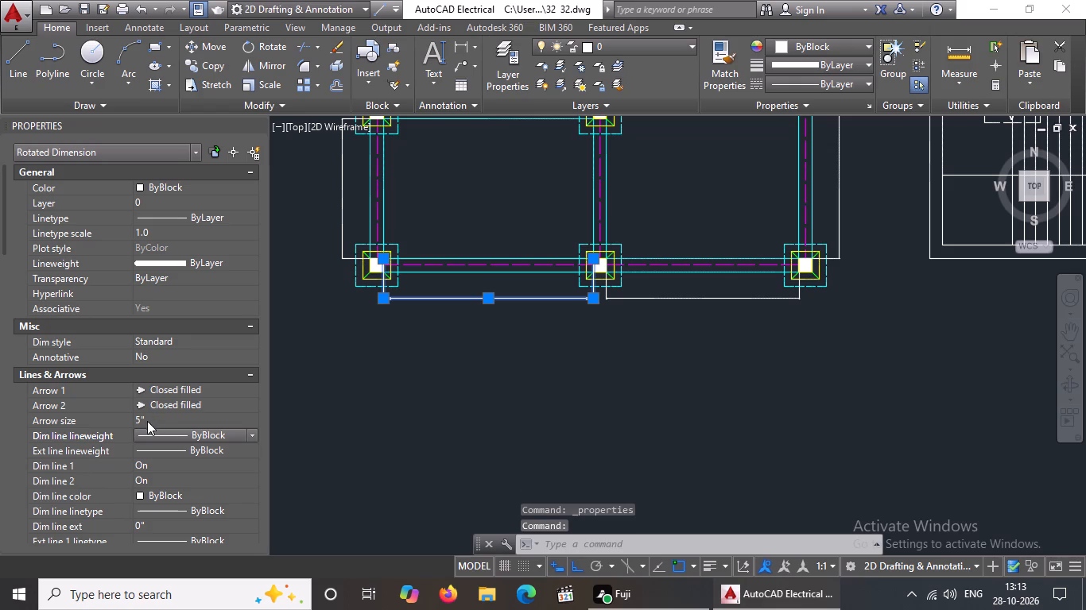
Set the same bottom-left horizontal dimension's text height to 5".
{"action": "scroll", "coordinate": [167, 425], "scroll_direction": "down", "scroll_amount": 5}
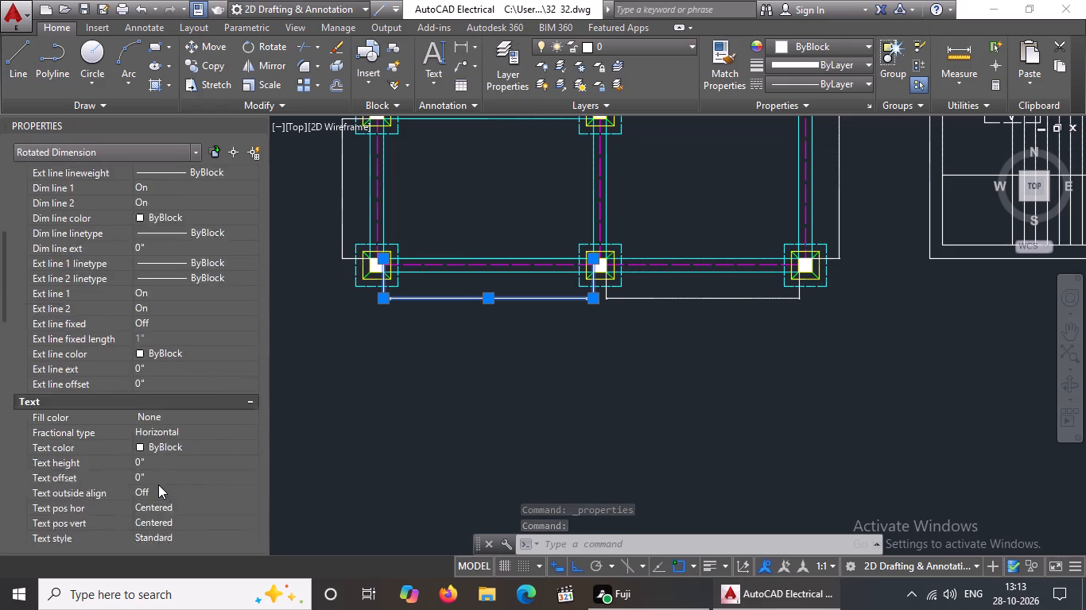
{"action": "left_click", "coordinate": [159, 267]}
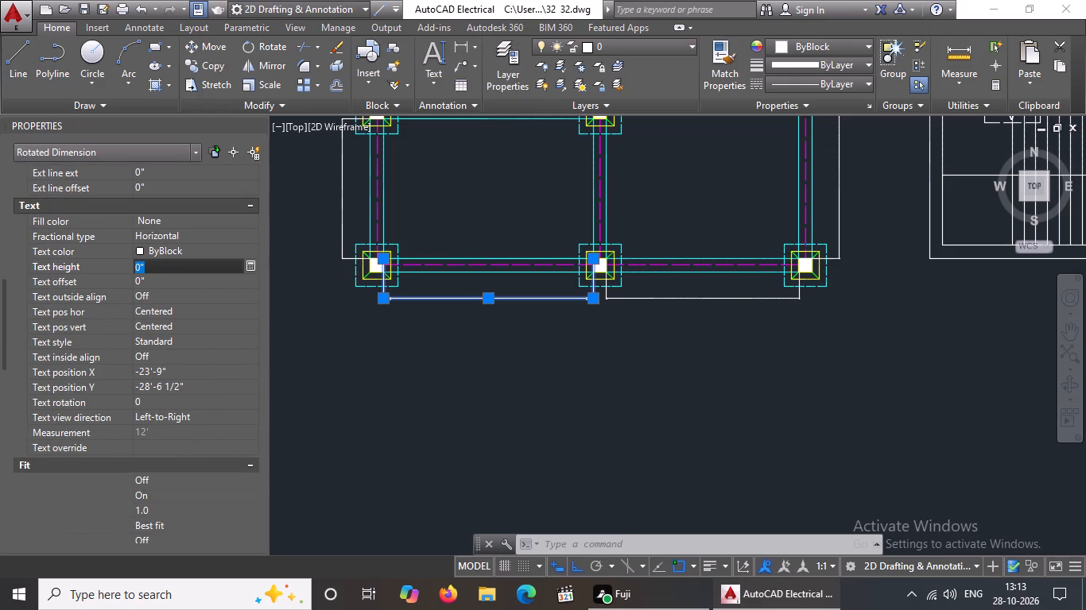
{"action": "key", "text": "BackSpace"}
{"action": "key", "text": "BackSpace"}
{"action": "key", "text": "BackSpace"}
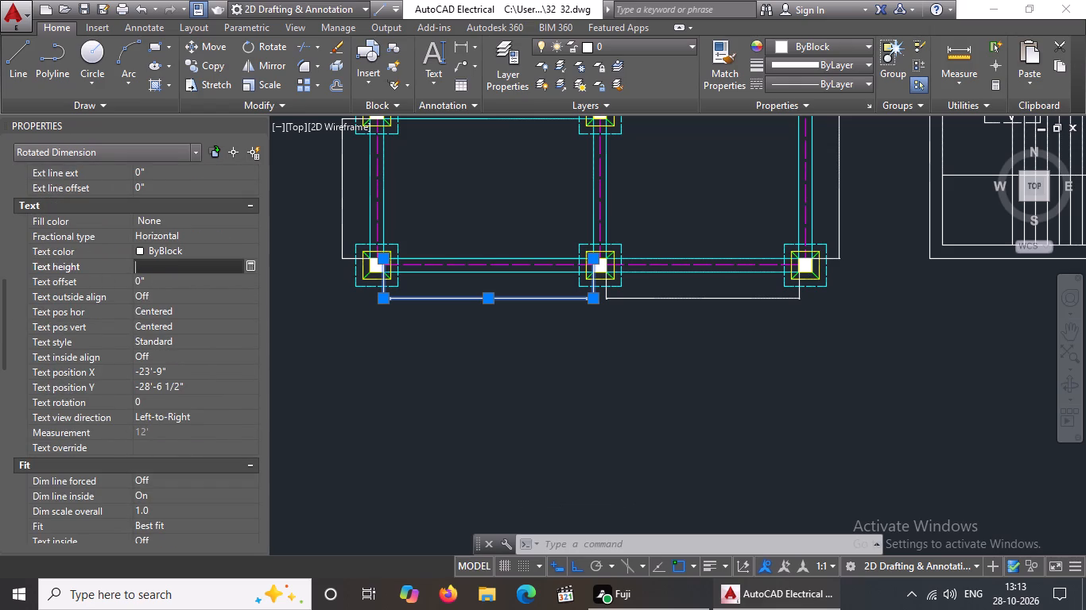
{"action": "type", "text": "5\""}
{"action": "key", "text": "Return"}
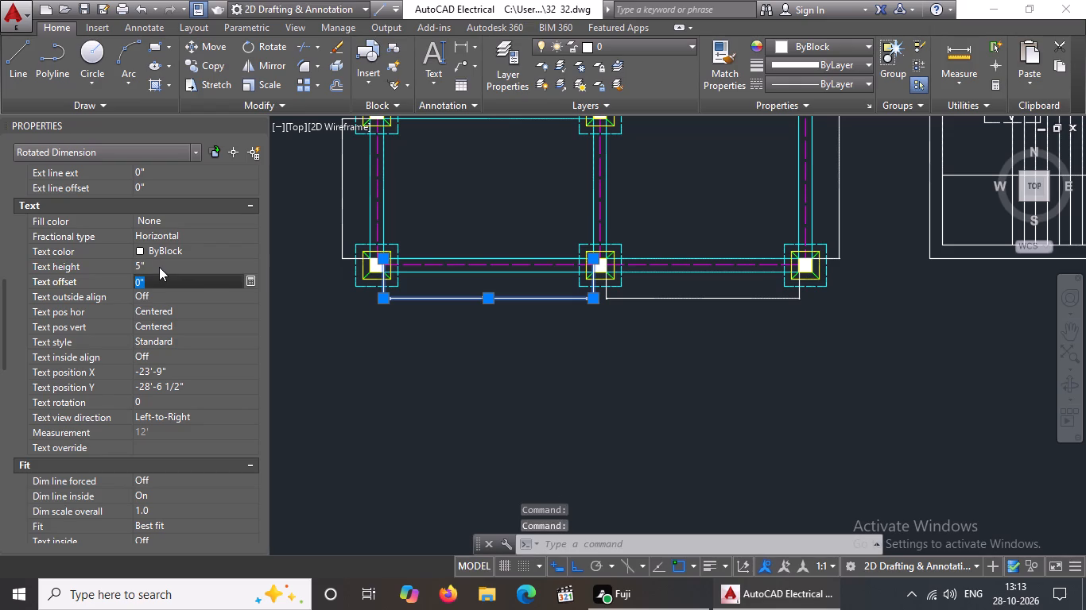
Set the arrow size to 5" for the horizontal dimension below the plan between the bottom-middle and bottom-right columns.
{"action": "scroll", "coordinate": [173, 291], "scroll_direction": "up", "scroll_amount": 5}
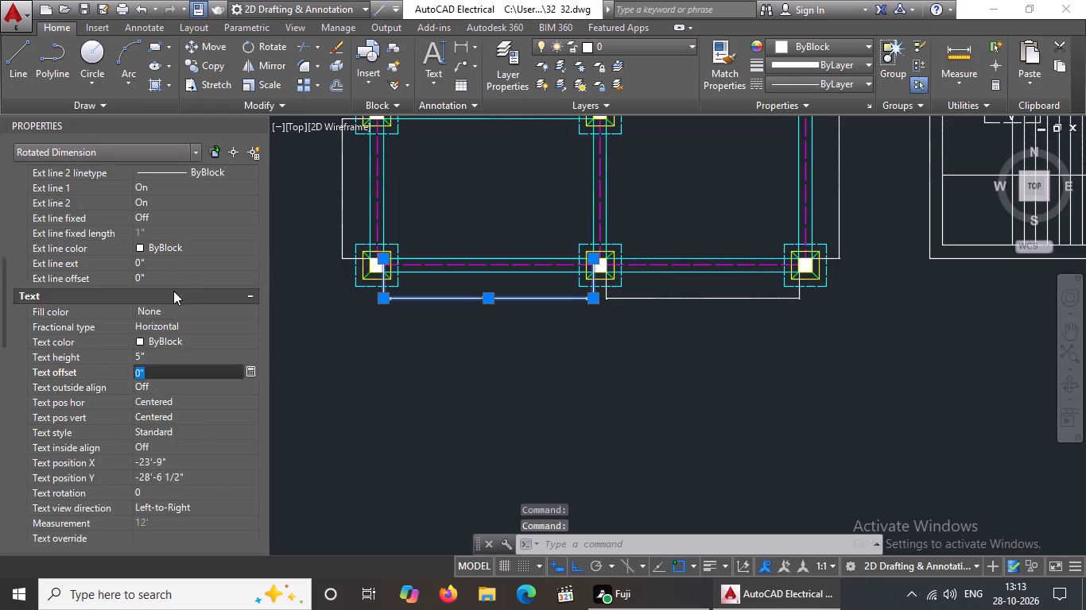
{"action": "scroll", "coordinate": [175, 289], "scroll_direction": "up", "scroll_amount": 3}
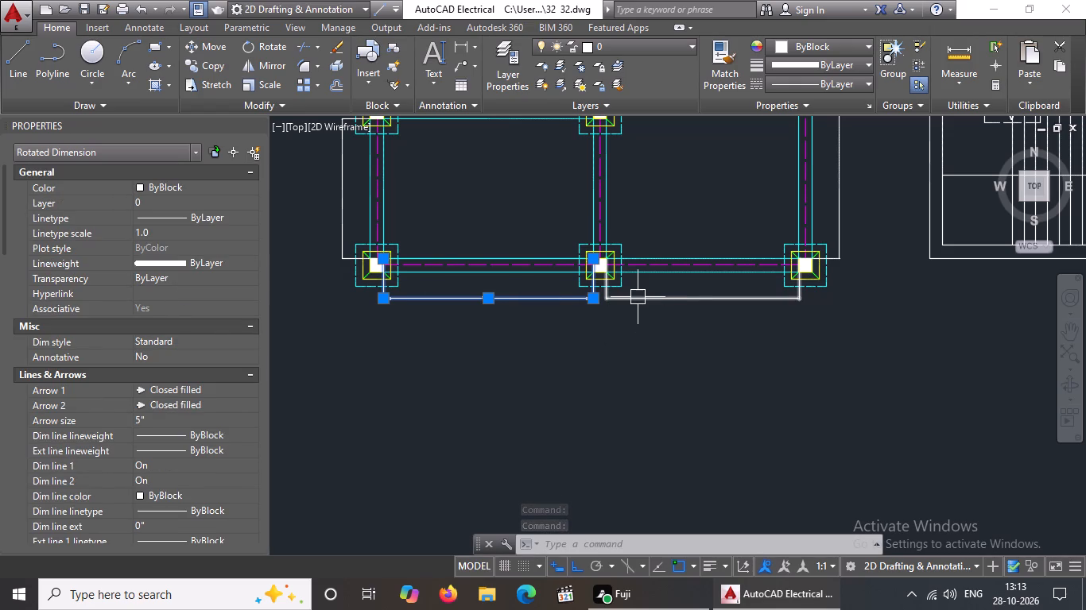
{"action": "left_click", "coordinate": [638, 296]}
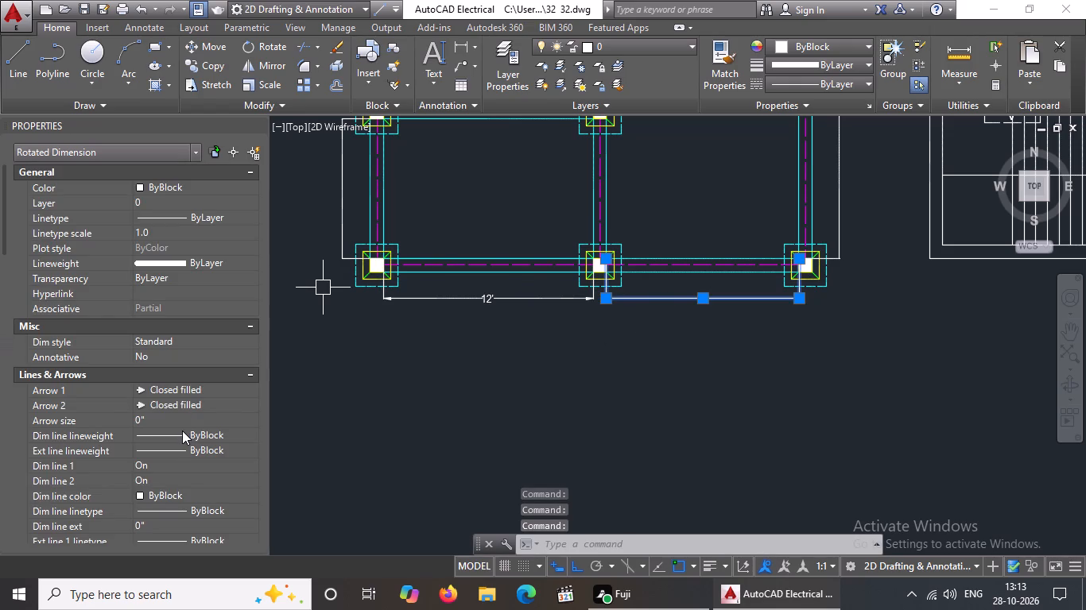
{"action": "left_click", "coordinate": [182, 417]}
{"action": "key", "text": "BackSpace"}
{"action": "key", "text": "BackSpace"}
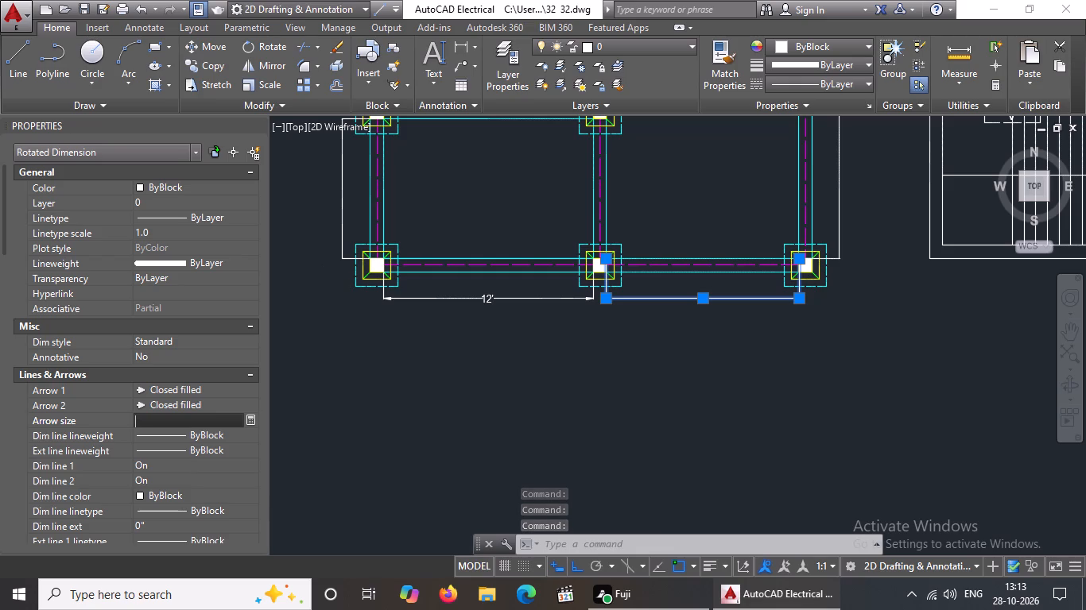
{"action": "key", "text": "5"}
{"action": "key", "text": "shift+quotedbl"}
{"action": "key", "text": "Return"}
Set the text height to 5" for the horizontal dimension between the bottom-middle and bottom-right columns.
{"action": "scroll", "coordinate": [184, 412], "scroll_direction": "down", "scroll_amount": 6}
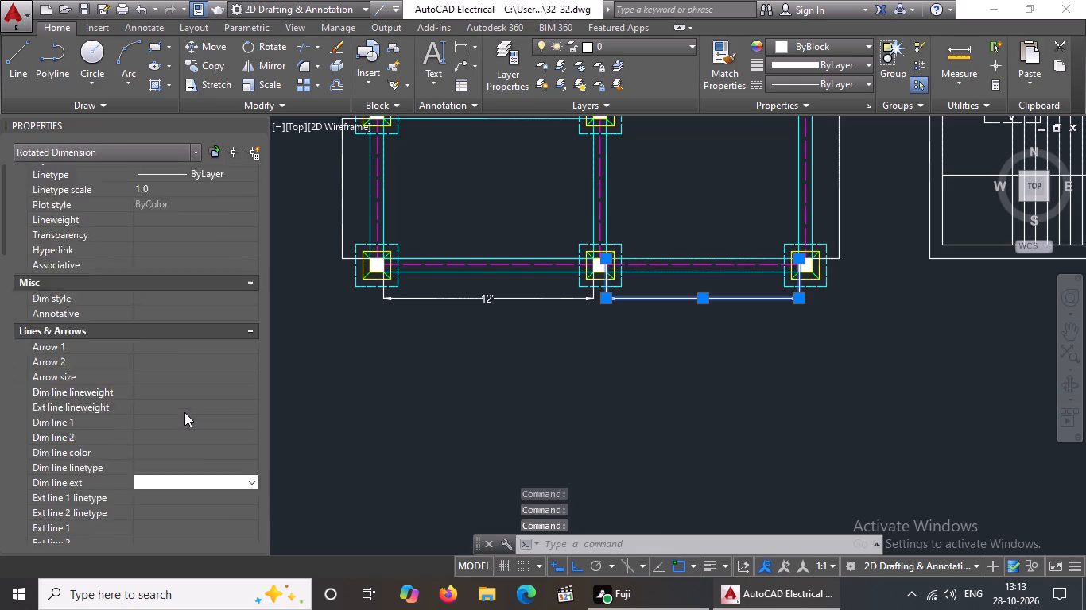
{"action": "scroll", "coordinate": [153, 445], "scroll_direction": "down", "scroll_amount": 3}
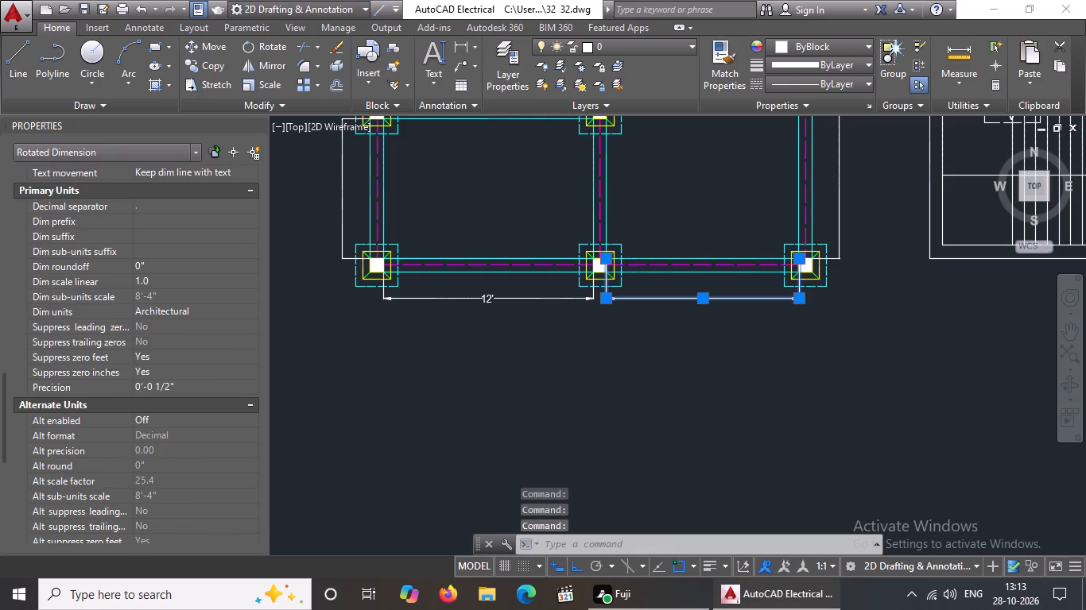
{"action": "scroll", "coordinate": [126, 404], "scroll_direction": "down", "scroll_amount": 5}
{"action": "scroll", "coordinate": [145, 384], "scroll_direction": "up", "scroll_amount": 7}
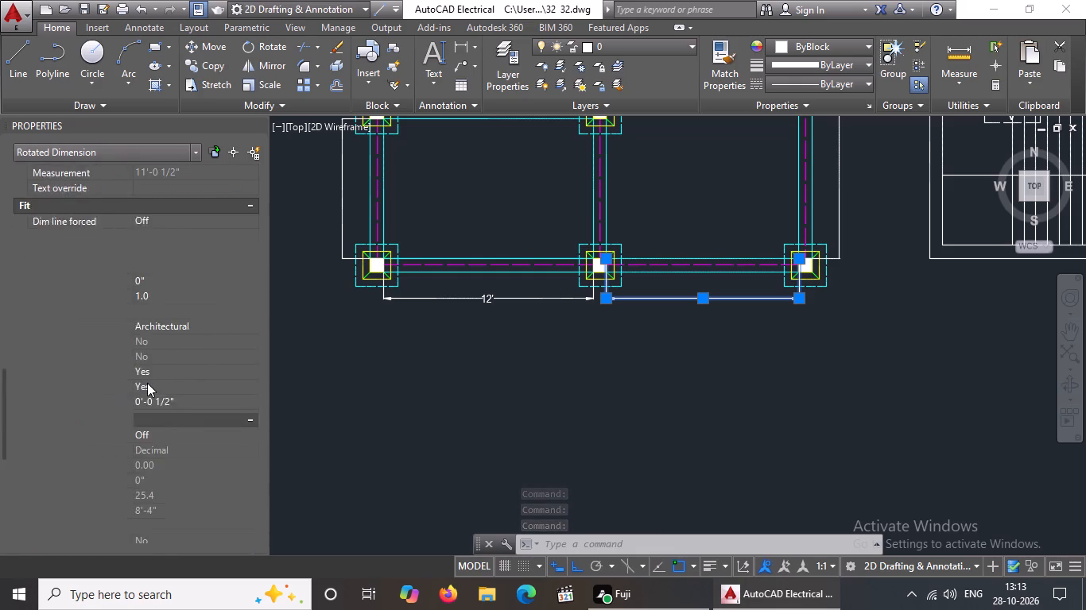
{"action": "scroll", "coordinate": [147, 383], "scroll_direction": "up", "scroll_amount": 1}
{"action": "left_click", "coordinate": [165, 280]}
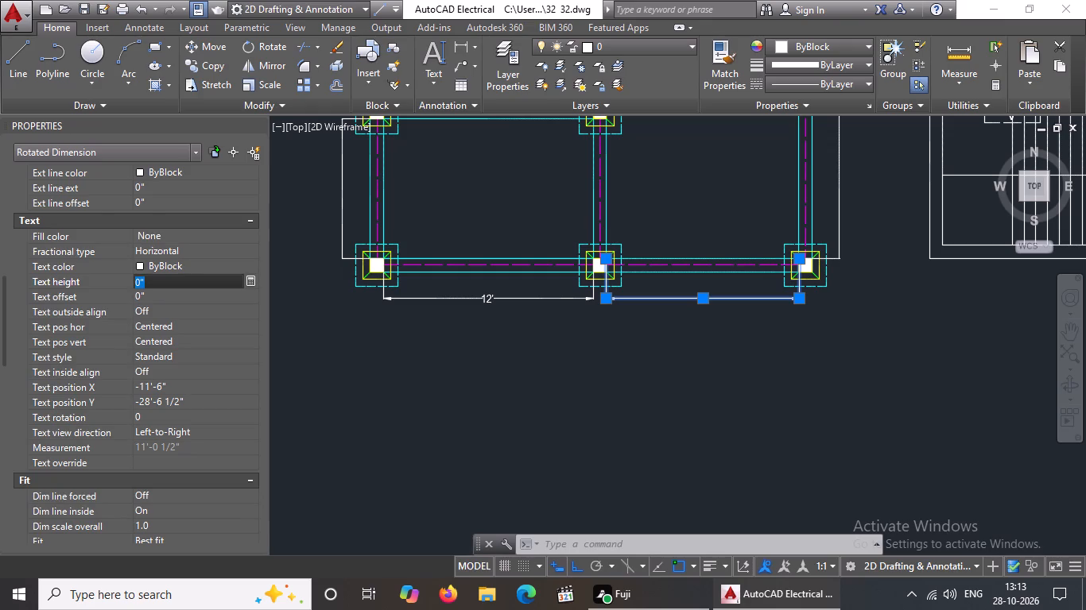
{"action": "key", "text": "BackSpace"}
{"action": "key", "text": "BackSpace"}
{"action": "key", "text": "5"}
{"action": "key", "text": "shift+quotedbl"}
{"action": "key", "text": "Return"}
{"action": "key", "text": "Escape"}
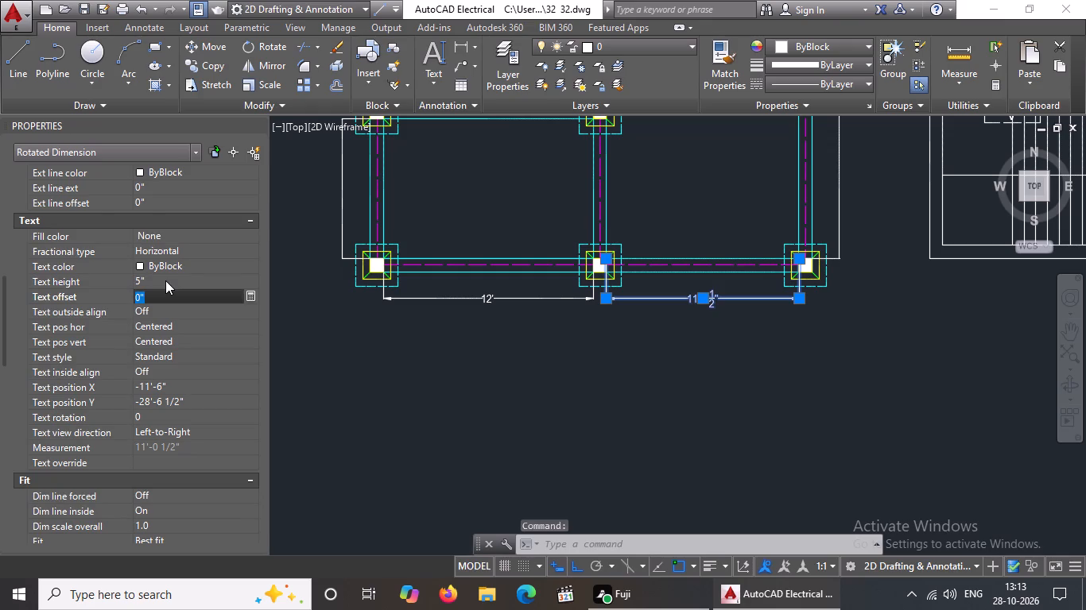
{"action": "key", "text": "Escape"}
Set the arrow size to 5" for the lowest vertical dimension on the plan's right side, above the bottom-right column.
{"action": "scroll", "coordinate": [586, 375], "scroll_direction": "down", "scroll_amount": 2}
{"action": "scroll", "coordinate": [637, 269], "scroll_direction": "up", "scroll_amount": 2}
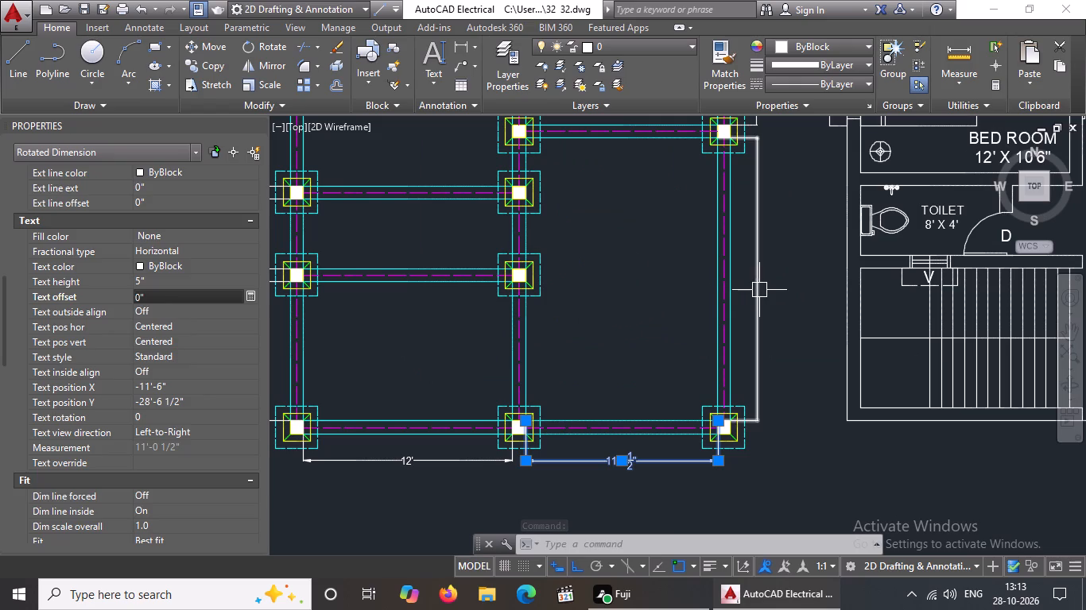
{"action": "left_click", "coordinate": [759, 289]}
{"action": "left_click", "coordinate": [174, 422]}
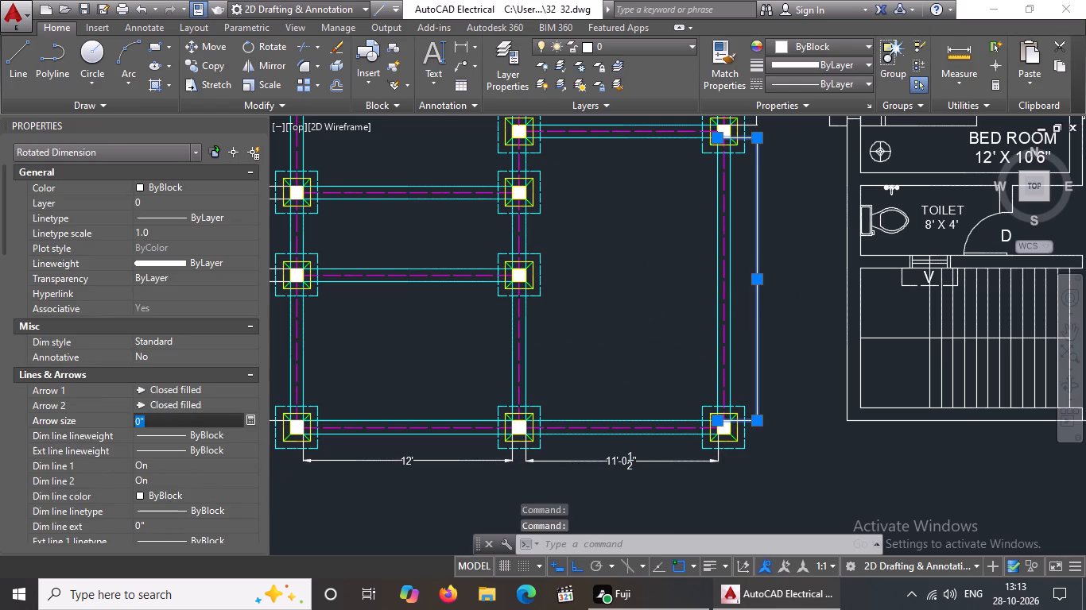
{"action": "key", "text": "BackSpace"}
{"action": "key", "text": "BackSpace"}
{"action": "type", "text": "5\""}
{"action": "key", "text": "Return"}
Set the text height to 5" for the lowest vertical dimension on the plan's right side and clear the selection.
{"action": "scroll", "coordinate": [166, 424], "scroll_direction": "down", "scroll_amount": 4}
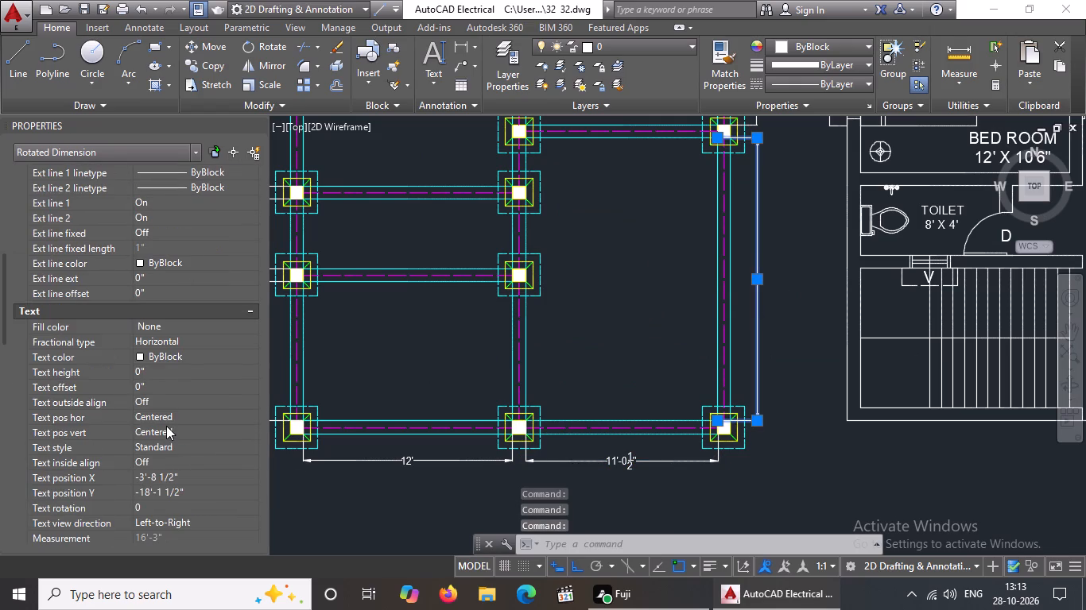
{"action": "left_click", "coordinate": [157, 370]}
{"action": "key", "text": "BackSpace"}
{"action": "key", "text": "BackSpace"}
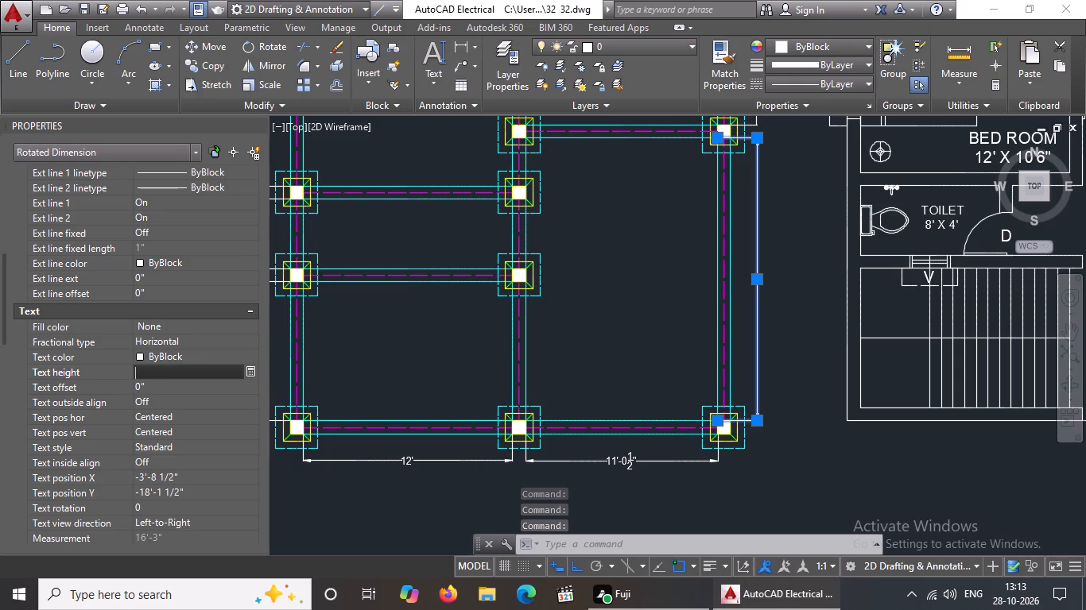
{"action": "key", "text": "5"}
{"action": "key", "text": "shift+quotedbl"}
{"action": "key", "text": "Return"}
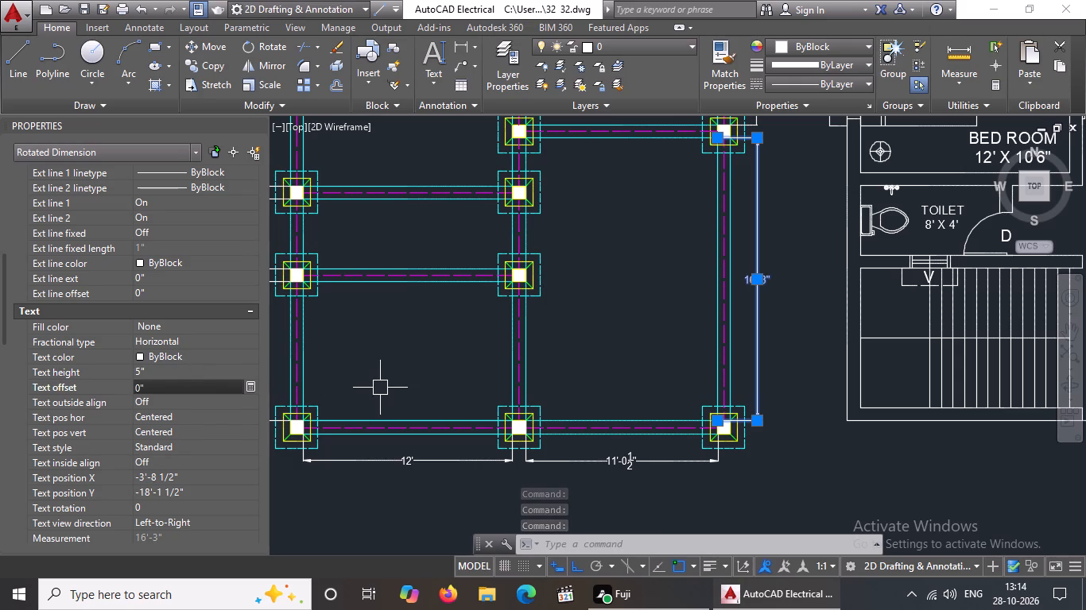
{"action": "scroll", "coordinate": [168, 349], "scroll_direction": "up", "scroll_amount": 2}
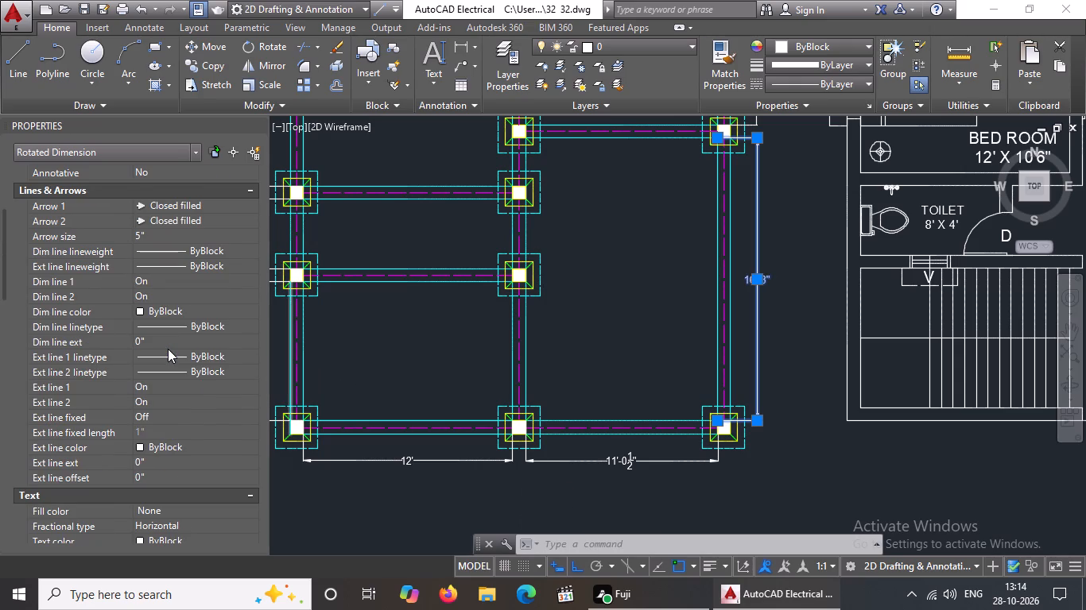
{"action": "key", "text": "Escape"}
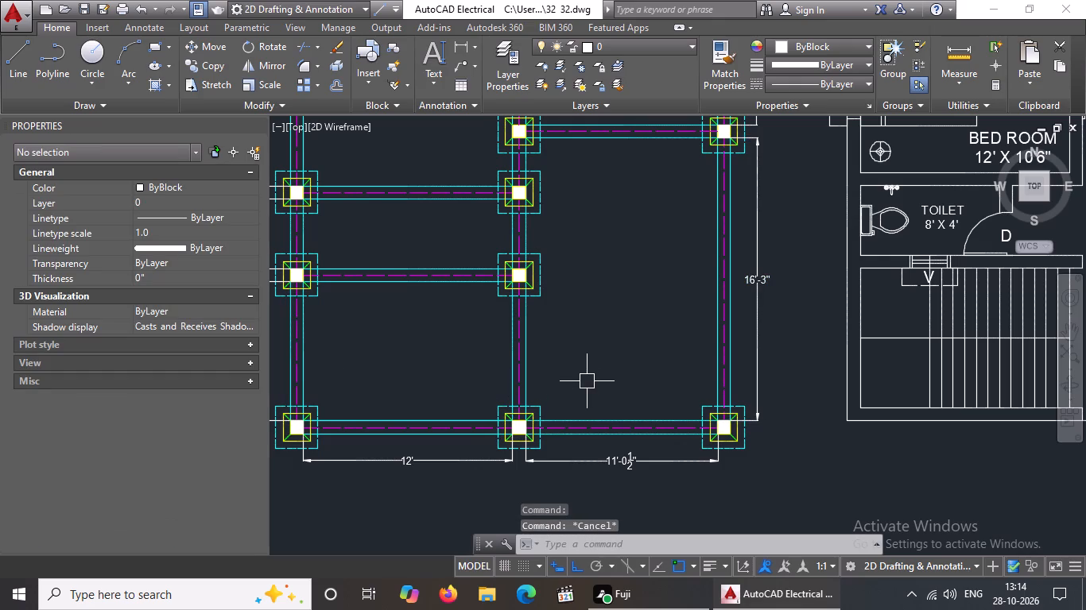
Select the vertical dimension between the second and third columns on the plan's right side for property editing.
{"action": "scroll", "coordinate": [630, 364], "scroll_direction": "down", "scroll_amount": 2}
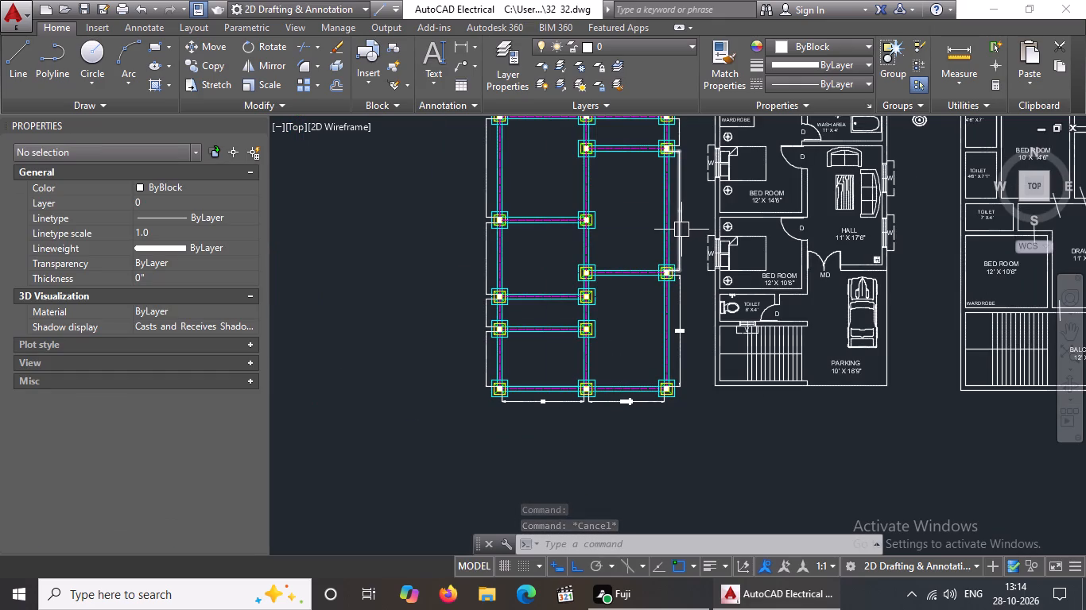
{"action": "left_click", "coordinate": [681, 230]}
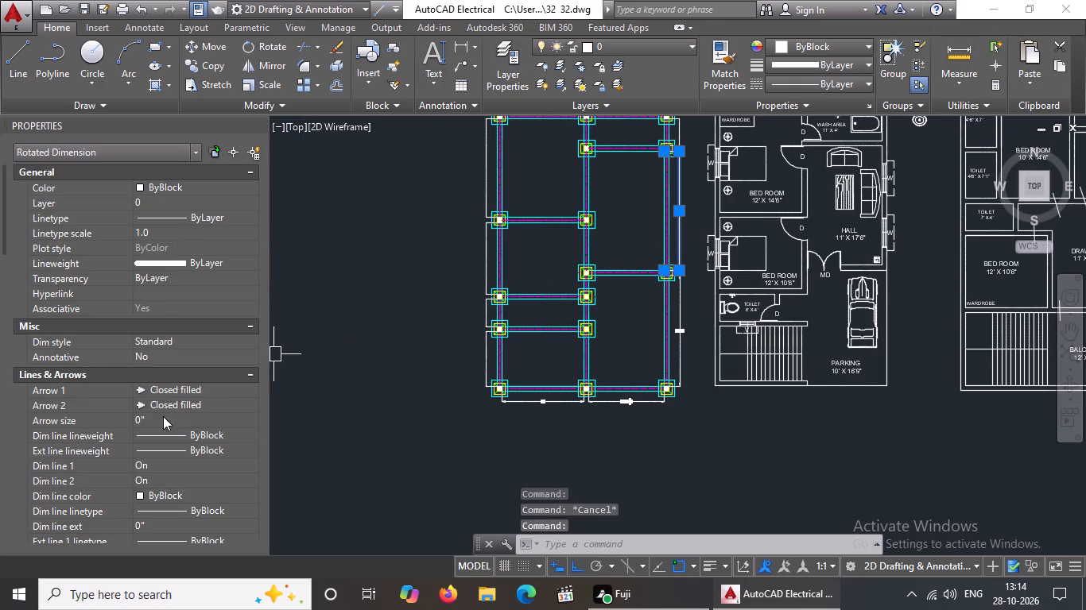
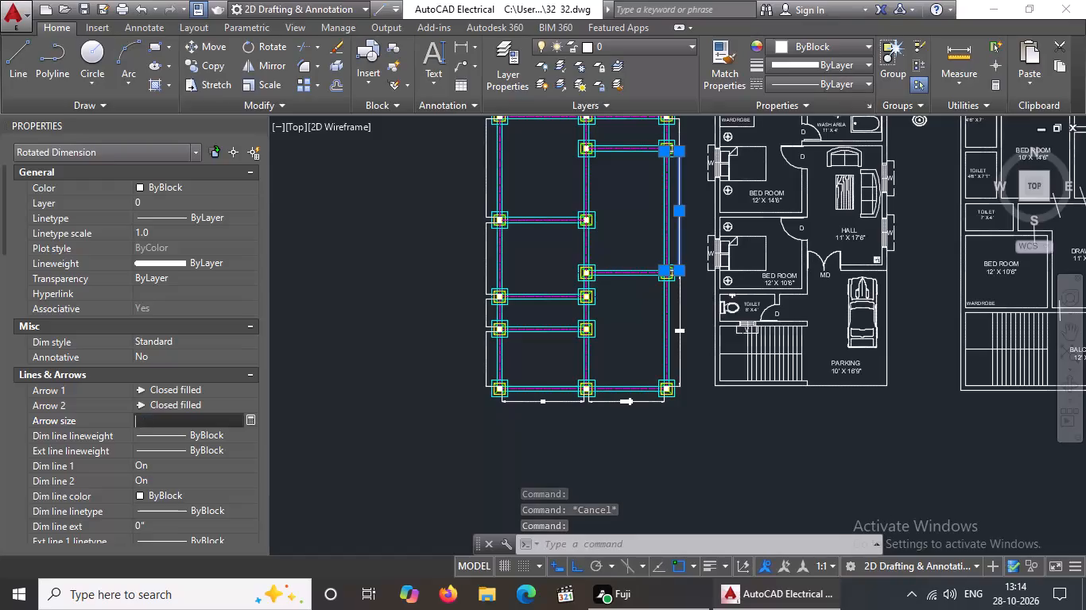
Set the arrow size of the selected 17'-6" dimension beside the column layout to 5".
{"action": "key", "text": "5"}
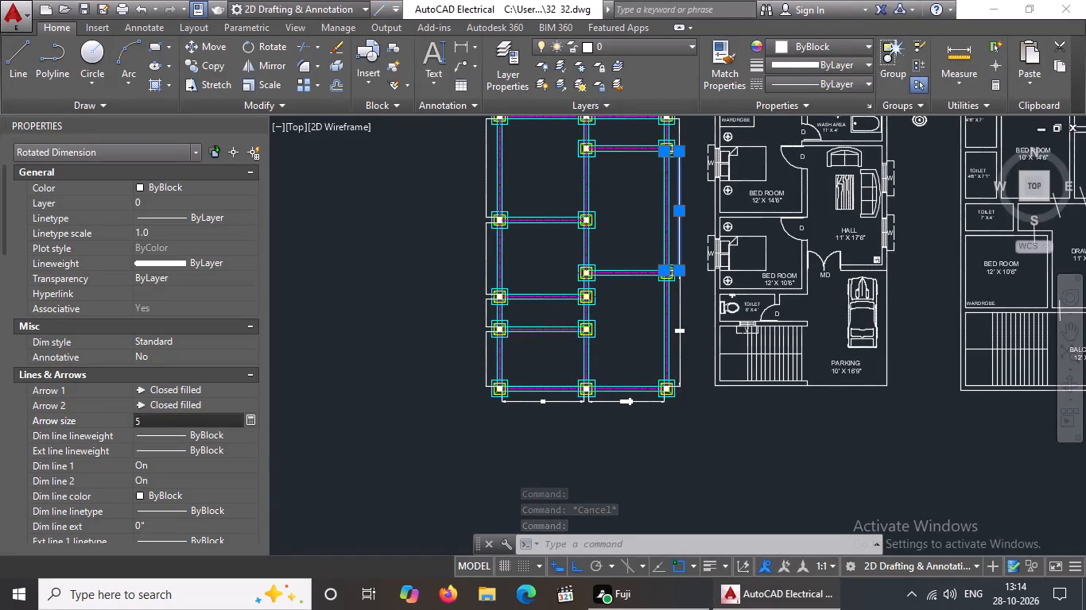
{"action": "key", "text": "shift+quotedbl"}
{"action": "key", "text": "Return"}
Set the text height of the selected 17'-6" dimension to 5", leave its text offset at 0", and deselect it.
{"action": "scroll", "coordinate": [168, 416], "scroll_direction": "down", "scroll_amount": 4}
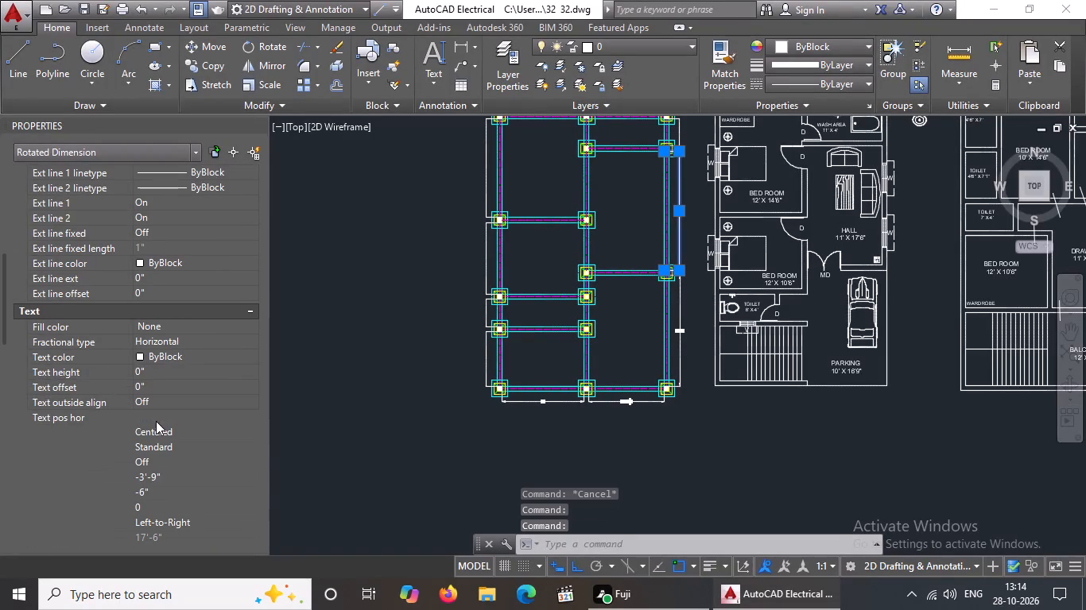
{"action": "left_click", "coordinate": [172, 370]}
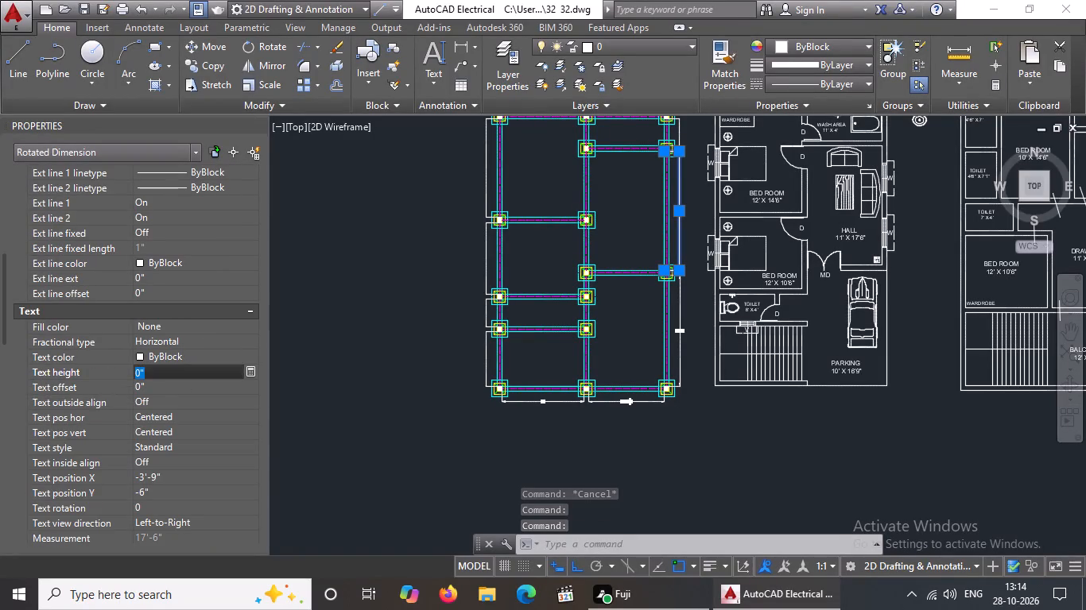
{"action": "key", "text": "BackSpace"}
{"action": "key", "text": "BackSpace"}
{"action": "key", "text": "5"}
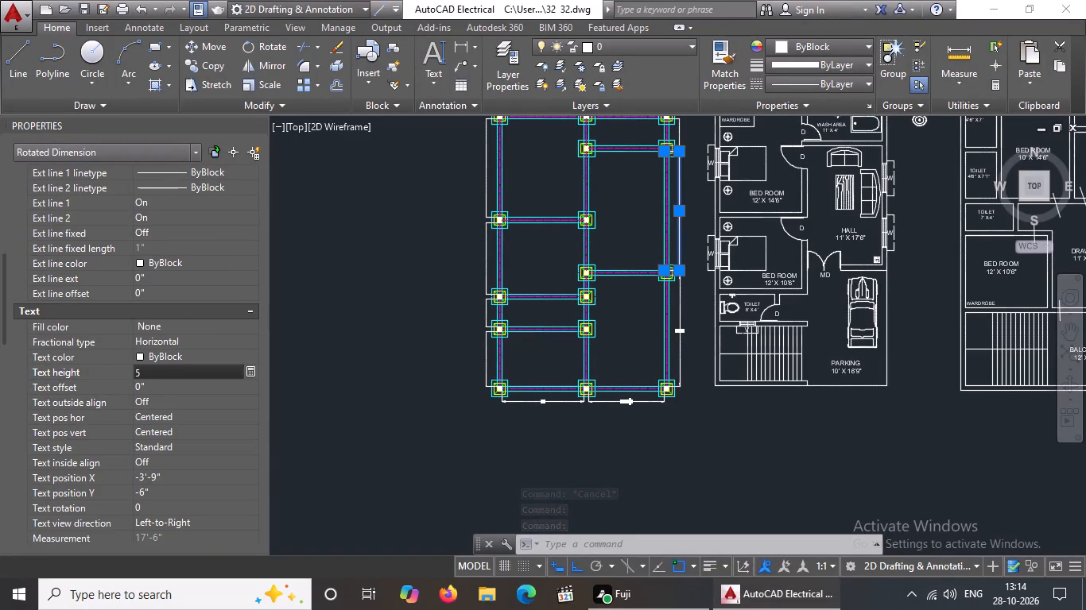
{"action": "key", "text": "shift+quotedbl"}
{"action": "key", "text": "Return"}
{"action": "key", "text": "backslash"}
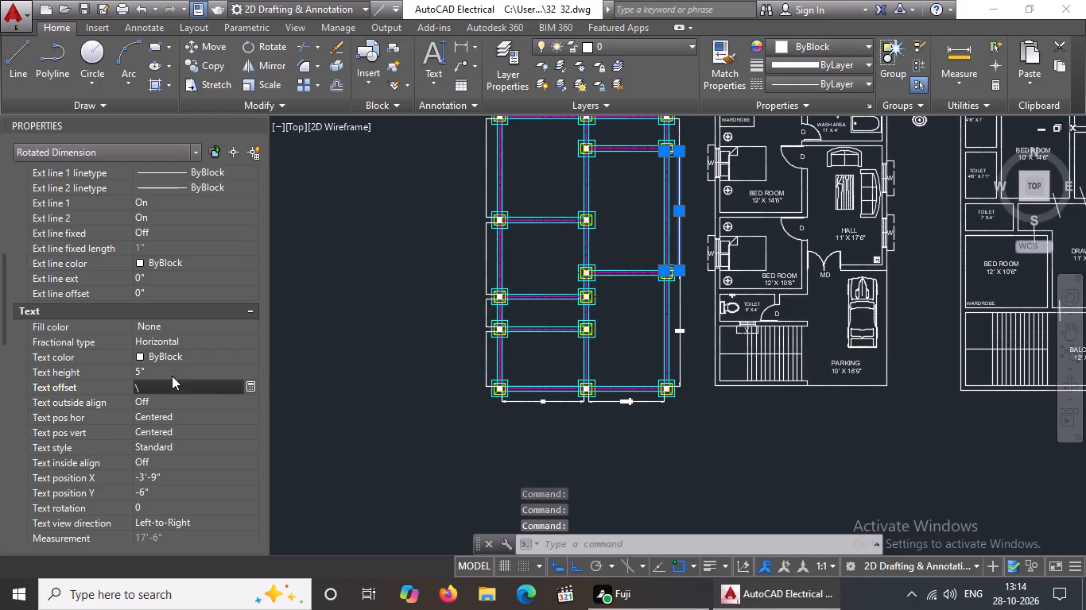
{"action": "left_click", "coordinate": [172, 388]}
{"action": "key", "text": "BackSpace"}
{"action": "key", "text": "BackSpace"}
{"action": "key", "text": "Return"}
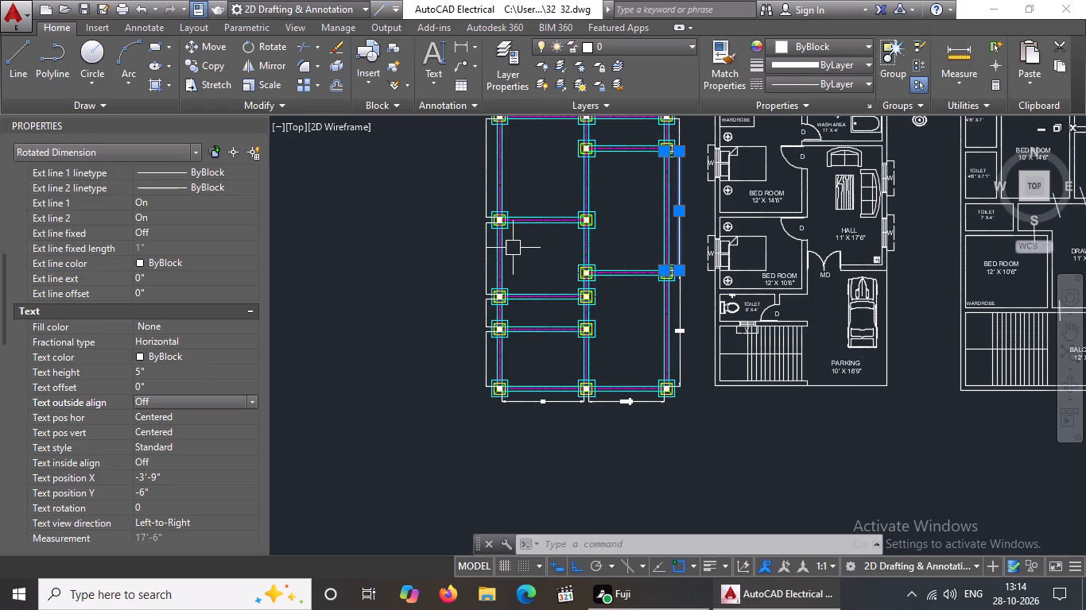
{"action": "scroll", "coordinate": [522, 241], "scroll_direction": "down", "scroll_amount": 2}
{"action": "scroll", "coordinate": [483, 326], "scroll_direction": "up", "scroll_amount": 5}
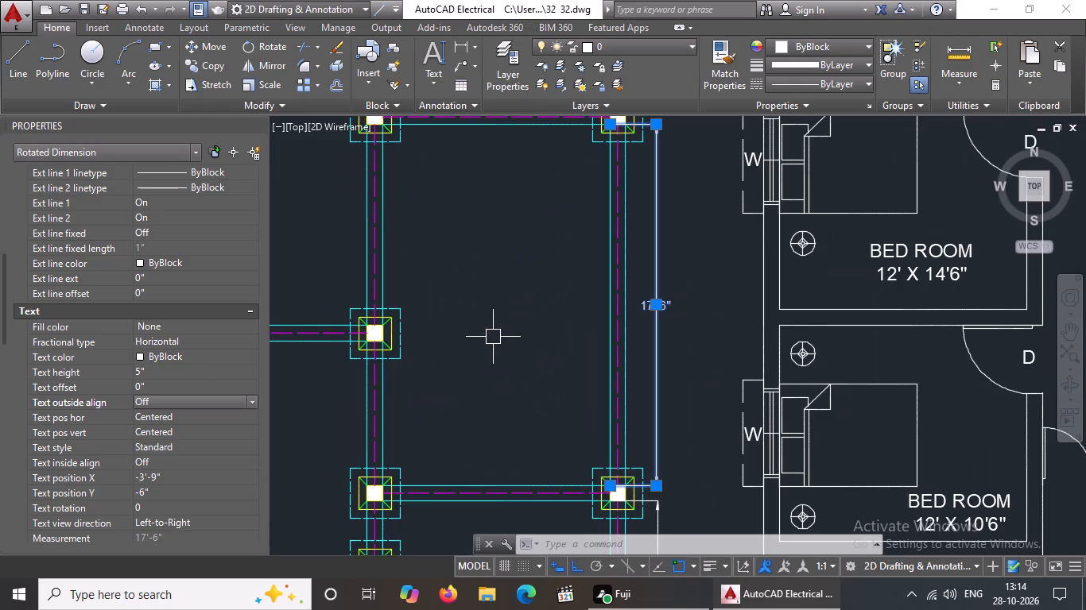
{"action": "key", "text": "Escape"}
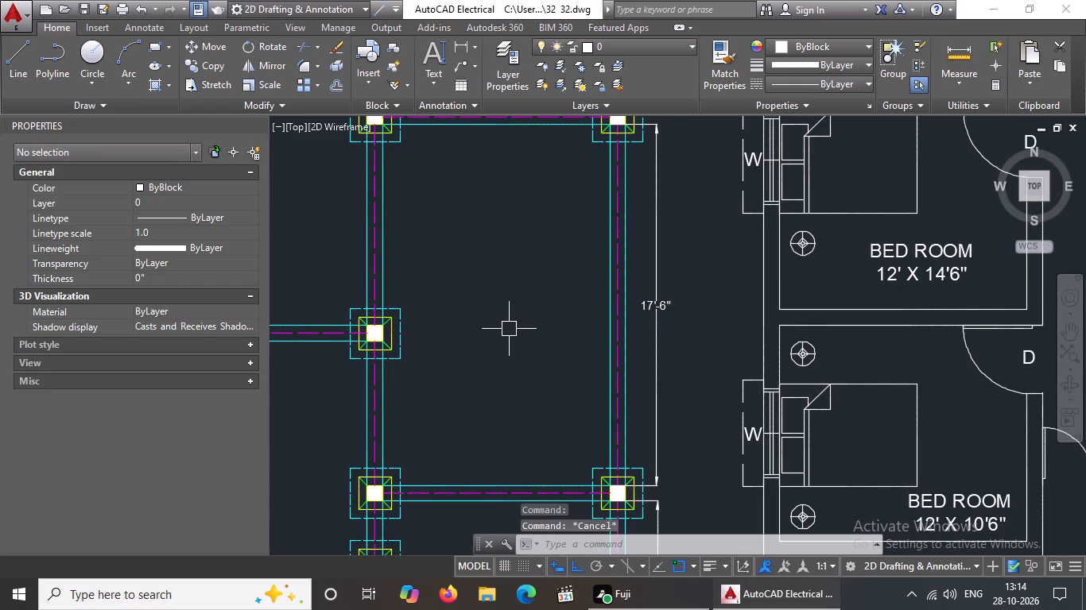
Set the arrow size to 5" for the horizontal dimension above the right-hand top bay of the column layout.
{"action": "scroll", "coordinate": [509, 329], "scroll_direction": "down", "scroll_amount": 2}
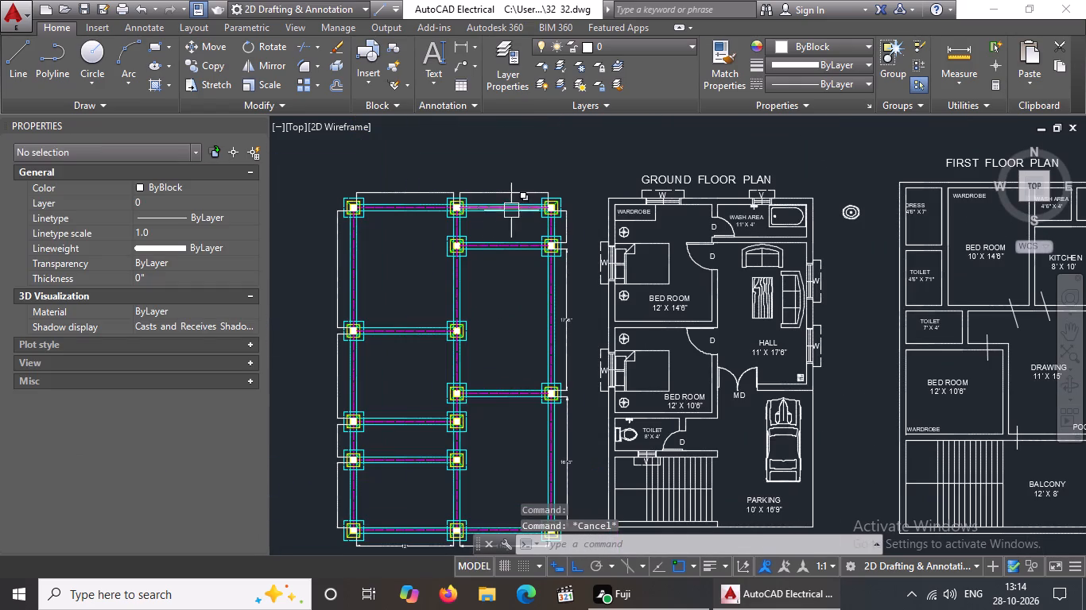
{"action": "left_click", "coordinate": [514, 194]}
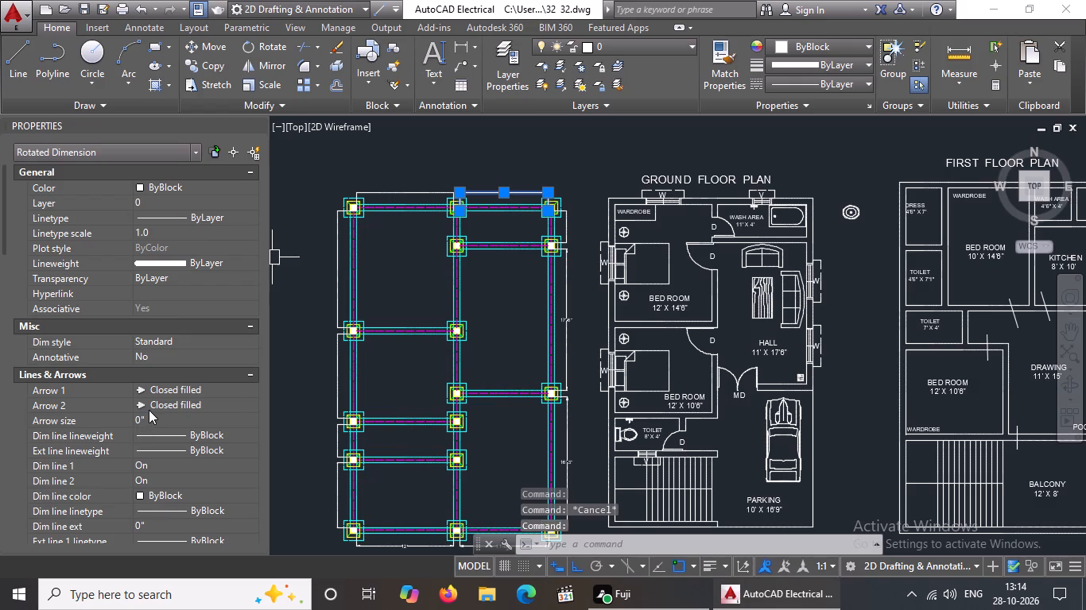
{"action": "left_click", "coordinate": [149, 417]}
{"action": "key", "text": "BackSpace"}
{"action": "key", "text": "BackSpace"}
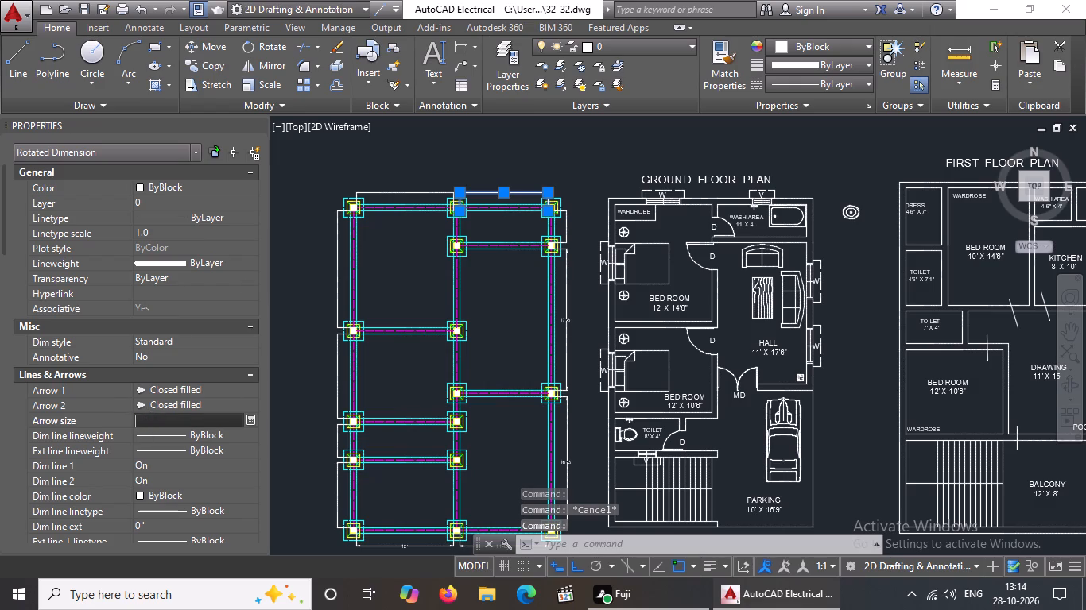
{"action": "key", "text": "5"}
{"action": "key", "text": "shift+quotedbl"}
{"action": "key", "text": "Return"}
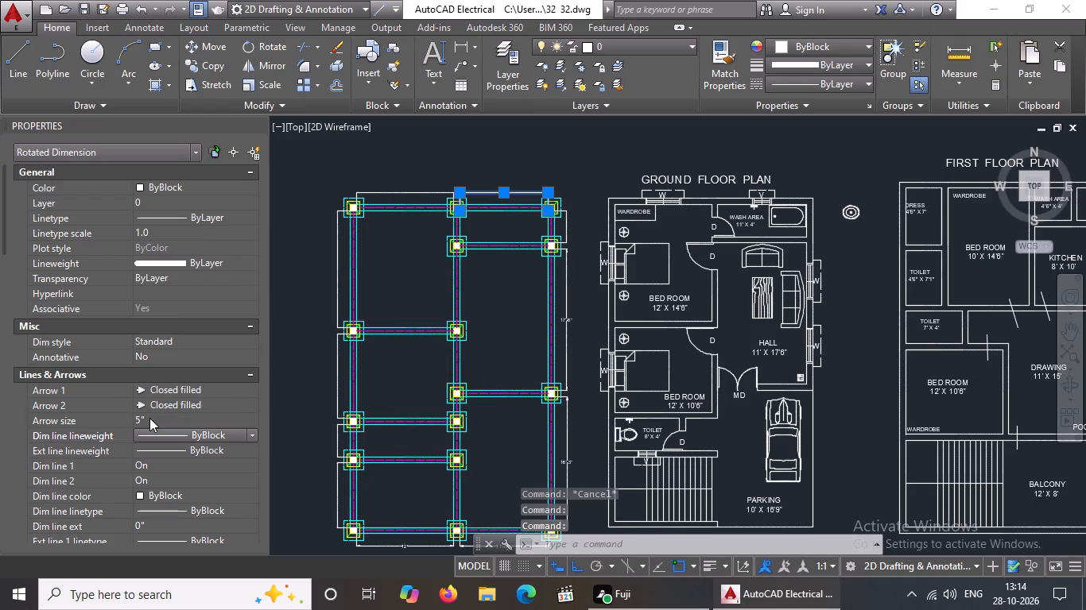
Set the text height of the same top right-hand bay dimension to 5" and deselect it.
{"action": "scroll", "coordinate": [149, 419], "scroll_direction": "down", "scroll_amount": 3}
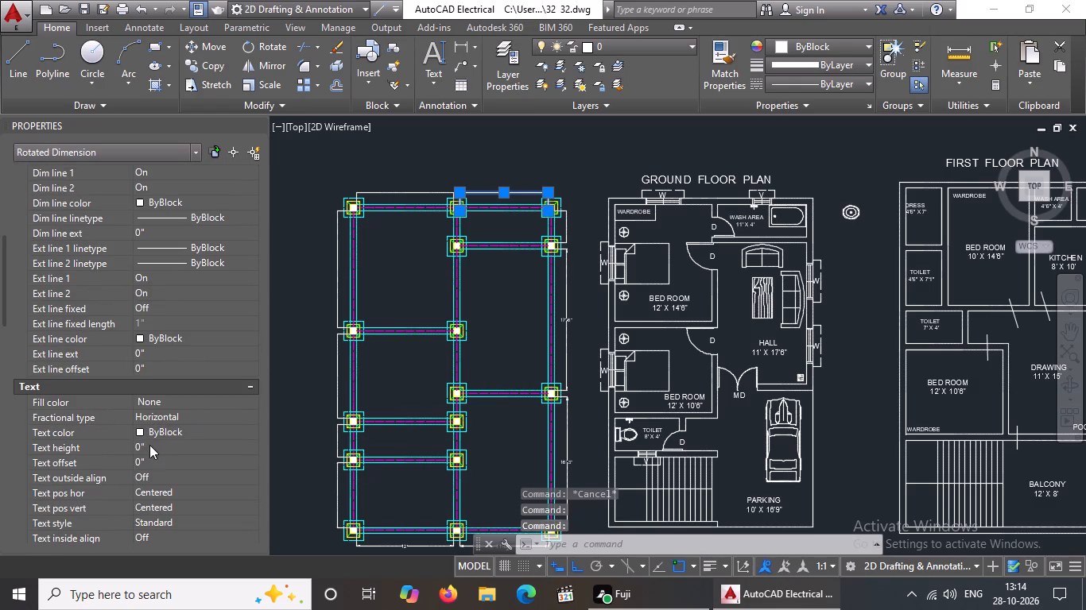
{"action": "left_click", "coordinate": [153, 445]}
{"action": "key", "text": "BackSpace"}
{"action": "key", "text": "BackSpace"}
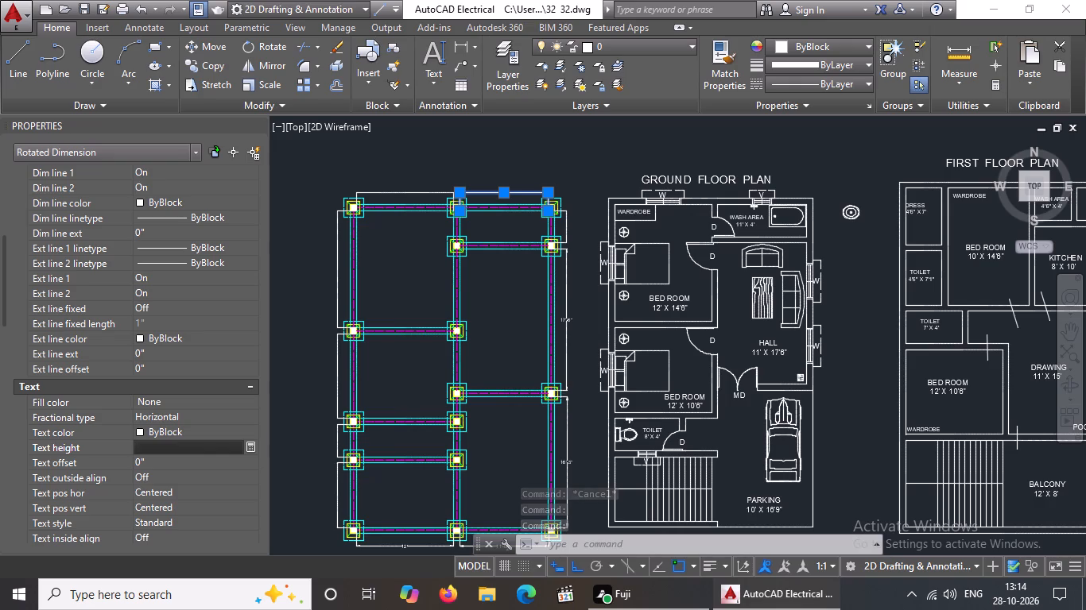
{"action": "key", "text": "5"}
{"action": "key", "text": "shift+quotedbl"}
{"action": "key", "text": "Return"}
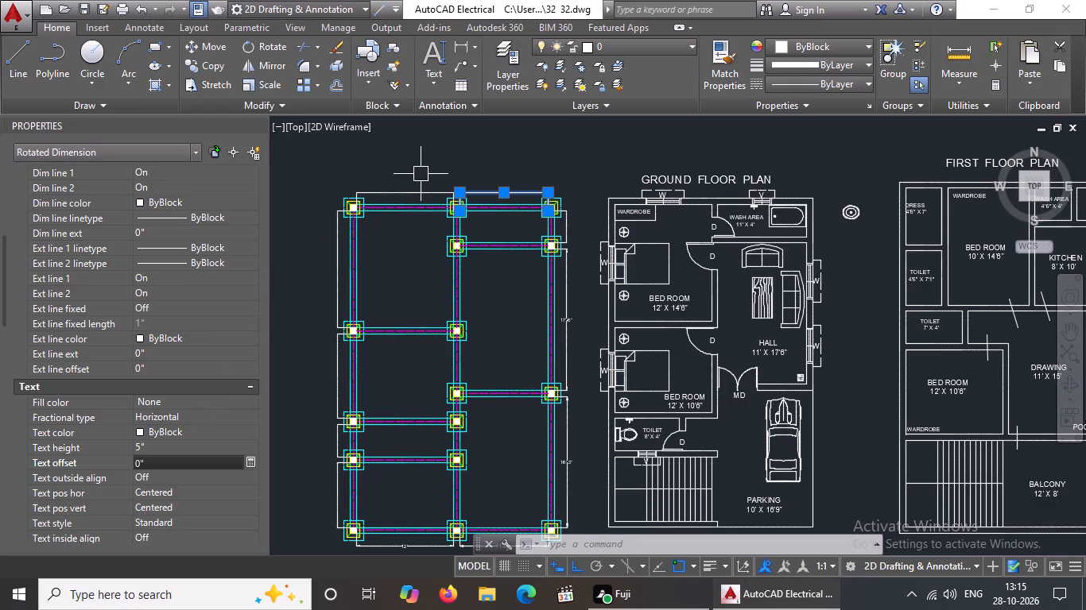
{"action": "key", "text": "Escape"}
Set the arrow size to 5" for the short vertical dimension between the two uppermost columns on the layout's right side.
{"action": "scroll", "coordinate": [503, 207], "scroll_direction": "up", "scroll_amount": 2}
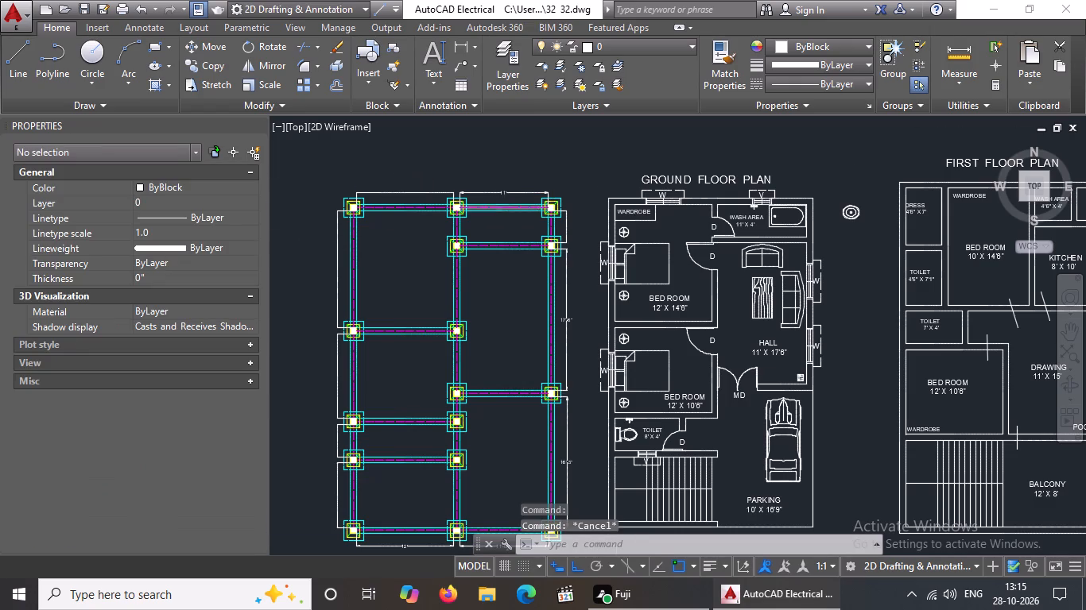
{"action": "scroll", "coordinate": [503, 207], "scroll_direction": "up", "scroll_amount": 1}
{"action": "scroll", "coordinate": [503, 207], "scroll_direction": "down", "scroll_amount": 2}
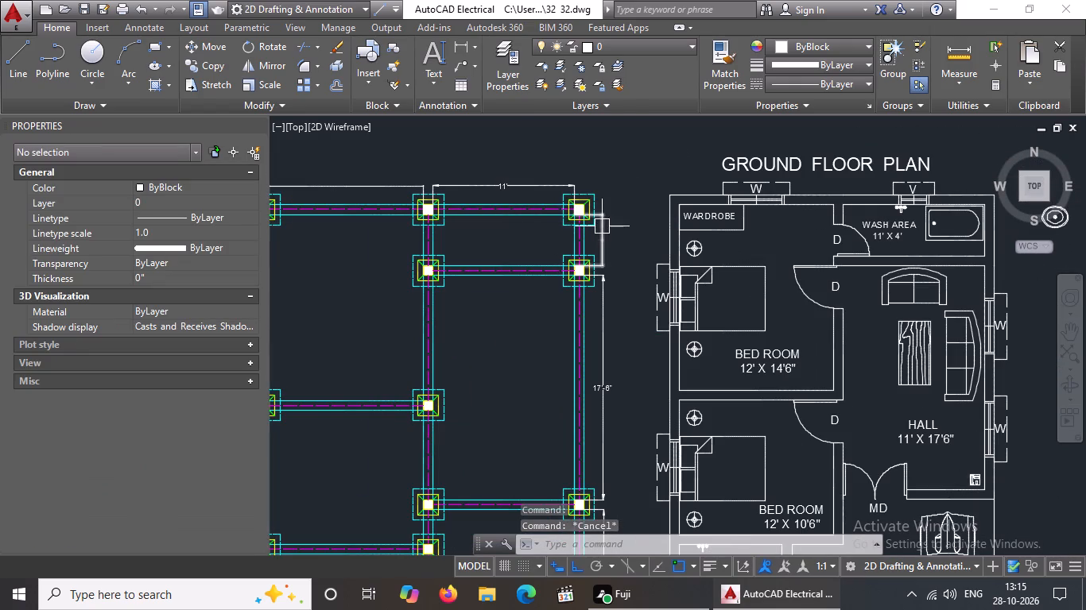
{"action": "scroll", "coordinate": [602, 227], "scroll_direction": "up", "scroll_amount": 2}
{"action": "left_click", "coordinate": [596, 247]}
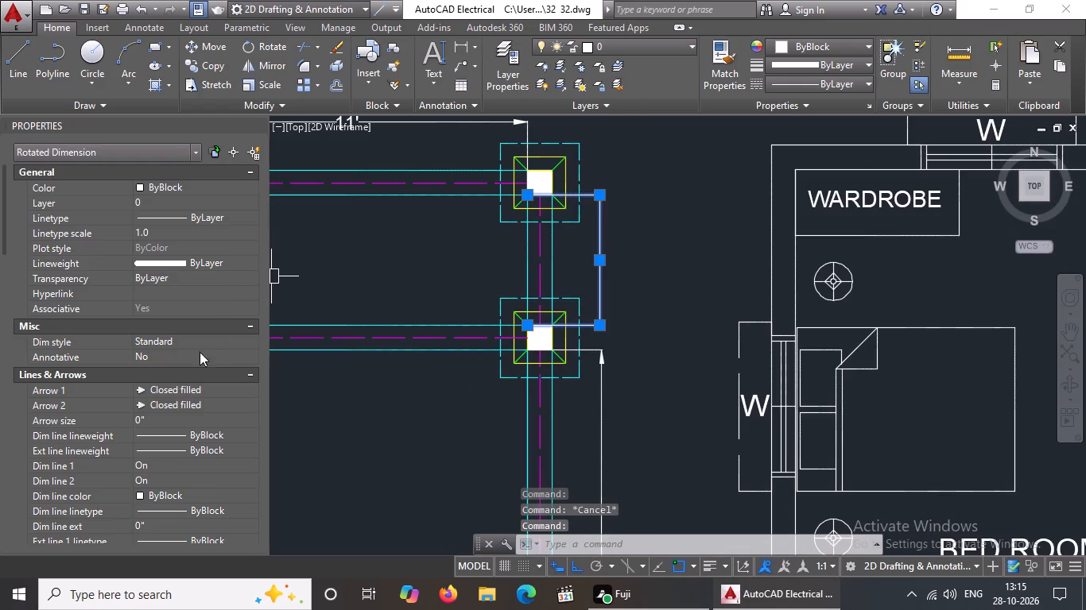
{"action": "left_click", "coordinate": [171, 419]}
{"action": "key", "text": "BackSpace"}
{"action": "key", "text": "BackSpace"}
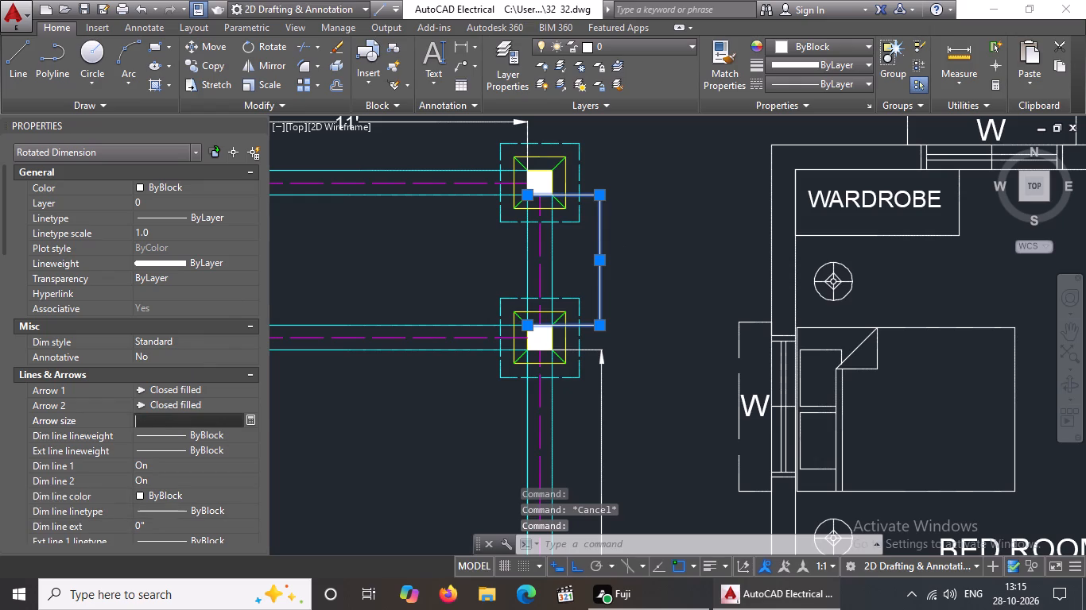
{"action": "key", "text": "5"}
{"action": "key", "text": "shift+quotedbl"}
{"action": "key", "text": "Return"}
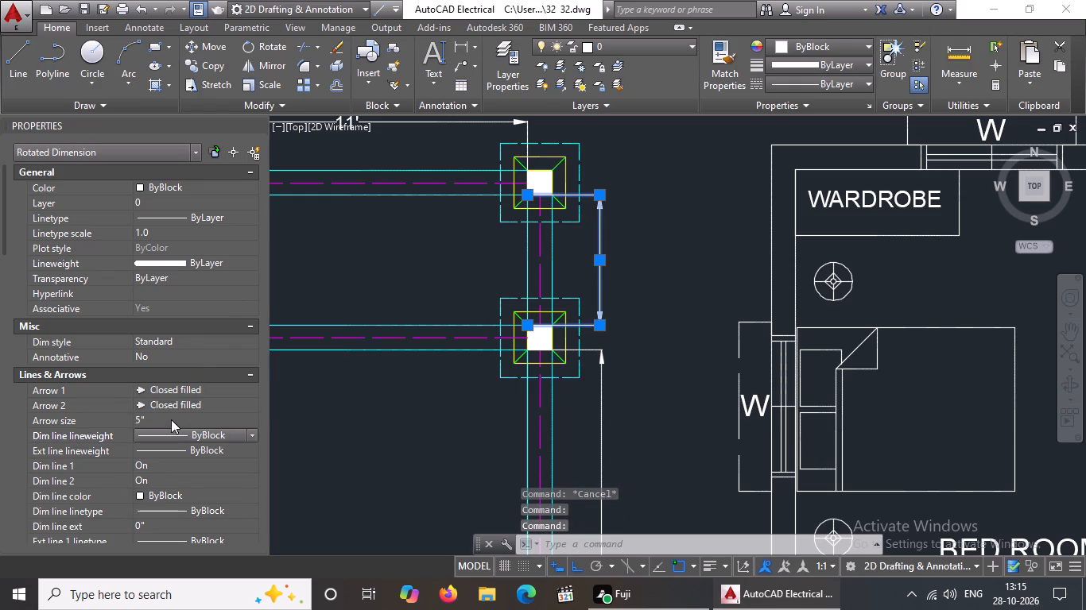
Set the text height of the short upper right vertical dimension to 5" and deselect it.
{"action": "scroll", "coordinate": [173, 419], "scroll_direction": "down", "scroll_amount": 3}
{"action": "left_click", "coordinate": [155, 464]}
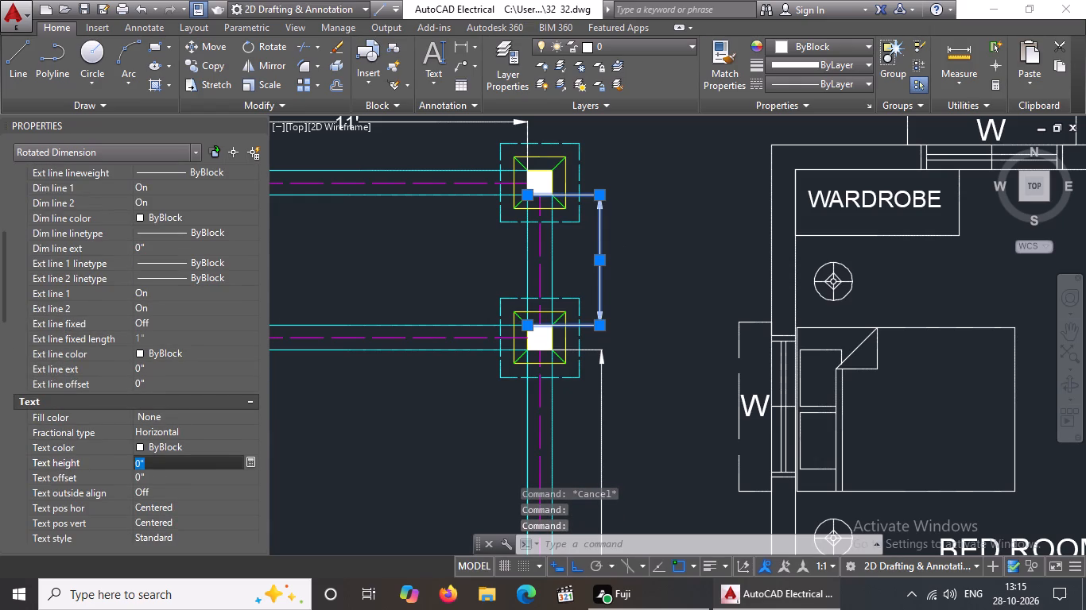
{"action": "key", "text": "BackSpace"}
{"action": "key", "text": "BackSpace"}
{"action": "key", "text": "5"}
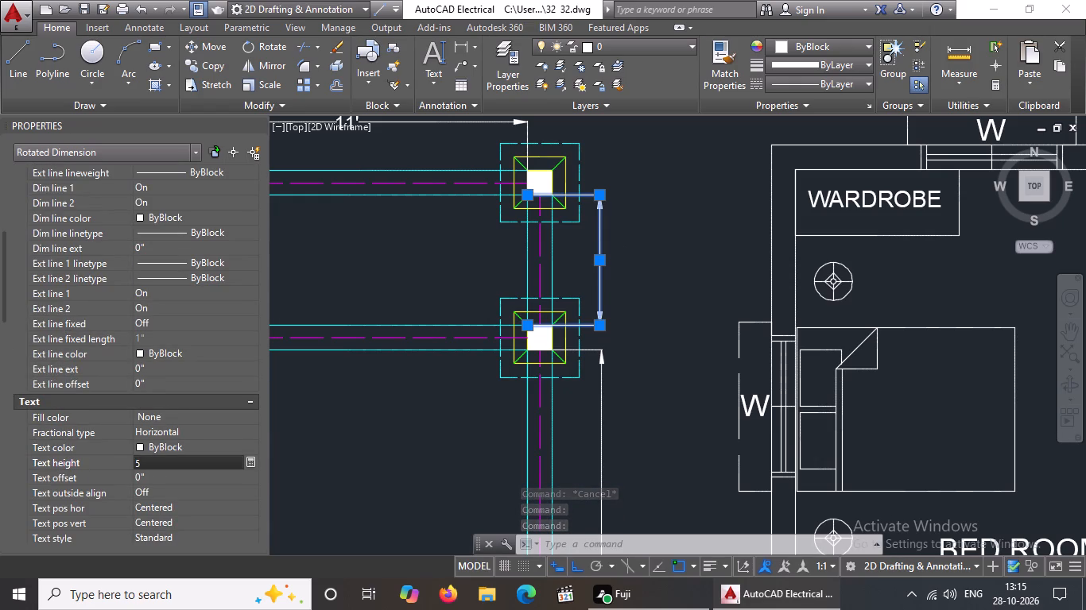
{"action": "key", "text": "shift+quotedbl"}
{"action": "key", "text": "Return"}
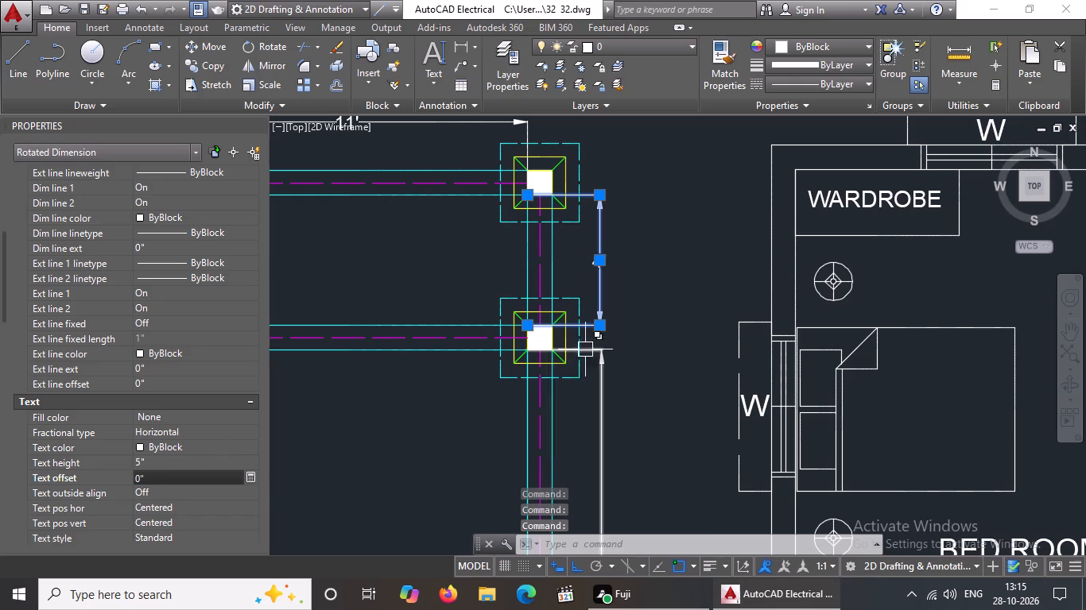
{"action": "scroll", "coordinate": [585, 349], "scroll_direction": "down", "scroll_amount": 2}
{"action": "key", "text": "Escape"}
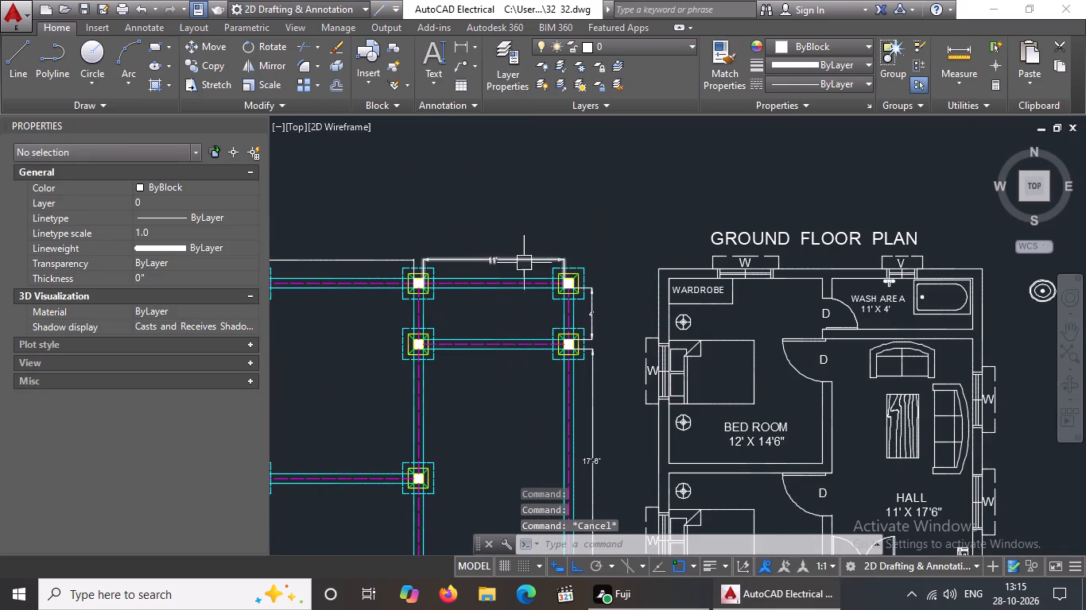
Set the arrow size to 5" for the horizontal dimension above the left-hand top bay of the column layout.
{"action": "scroll", "coordinate": [524, 263], "scroll_direction": "up", "scroll_amount": 2}
{"action": "scroll", "coordinate": [526, 260], "scroll_direction": "down", "scroll_amount": 4}
{"action": "scroll", "coordinate": [463, 261], "scroll_direction": "up", "scroll_amount": 3}
{"action": "left_click", "coordinate": [463, 252]}
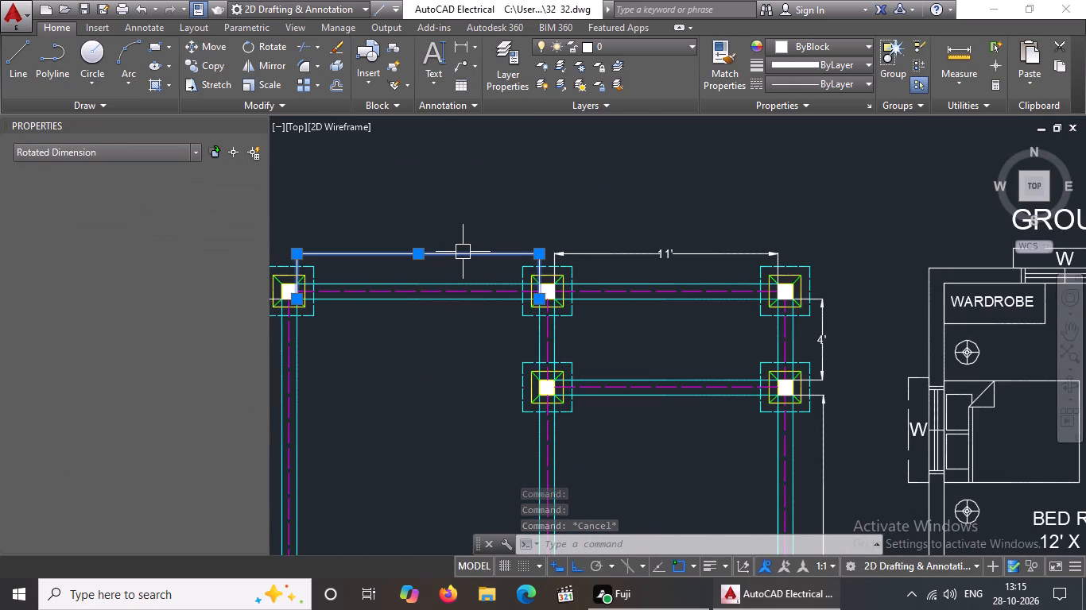
{"action": "left_click", "coordinate": [167, 417]}
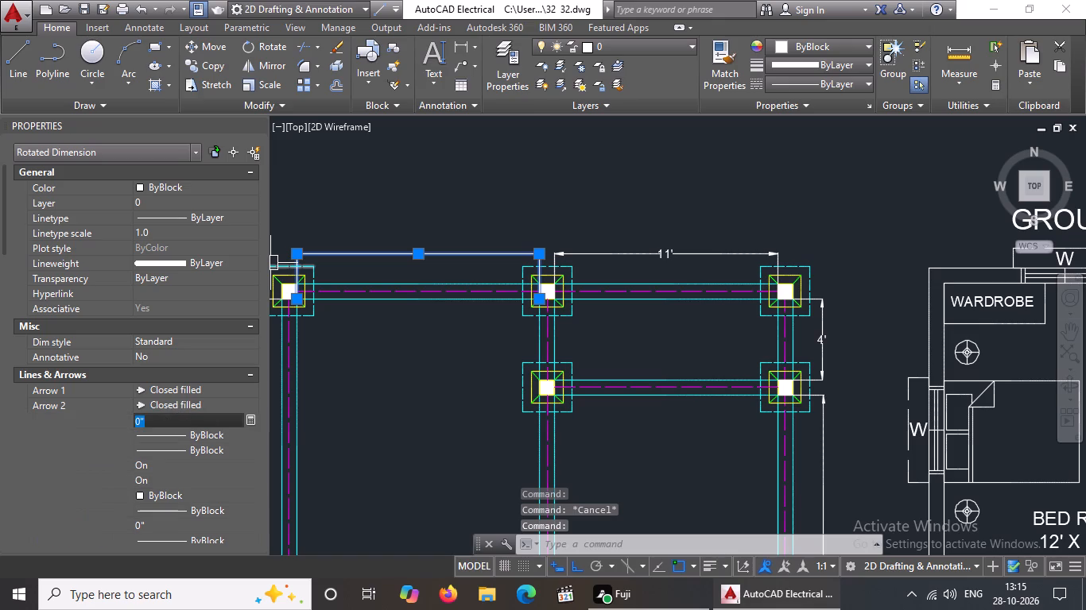
{"action": "key", "text": "BackSpace"}
{"action": "key", "text": "BackSpace"}
{"action": "key", "text": "5"}
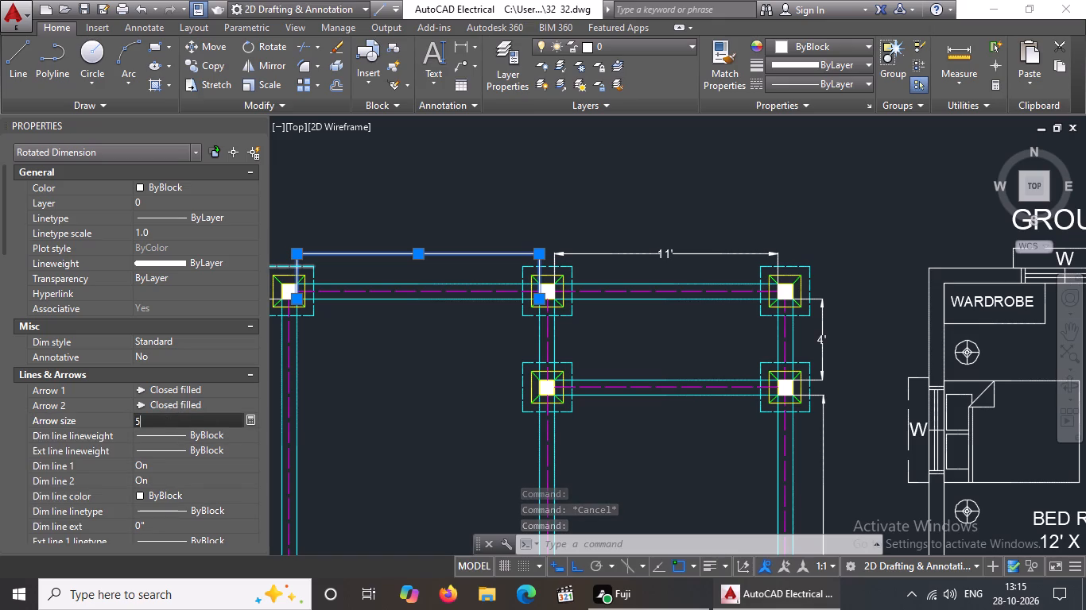
{"action": "key", "text": "shift+quotedbl"}
{"action": "key", "text": "Return"}
Set the text height of the same top left-hand bay dimension to 5" and deselect it.
{"action": "scroll", "coordinate": [170, 417], "scroll_direction": "down", "scroll_amount": 3}
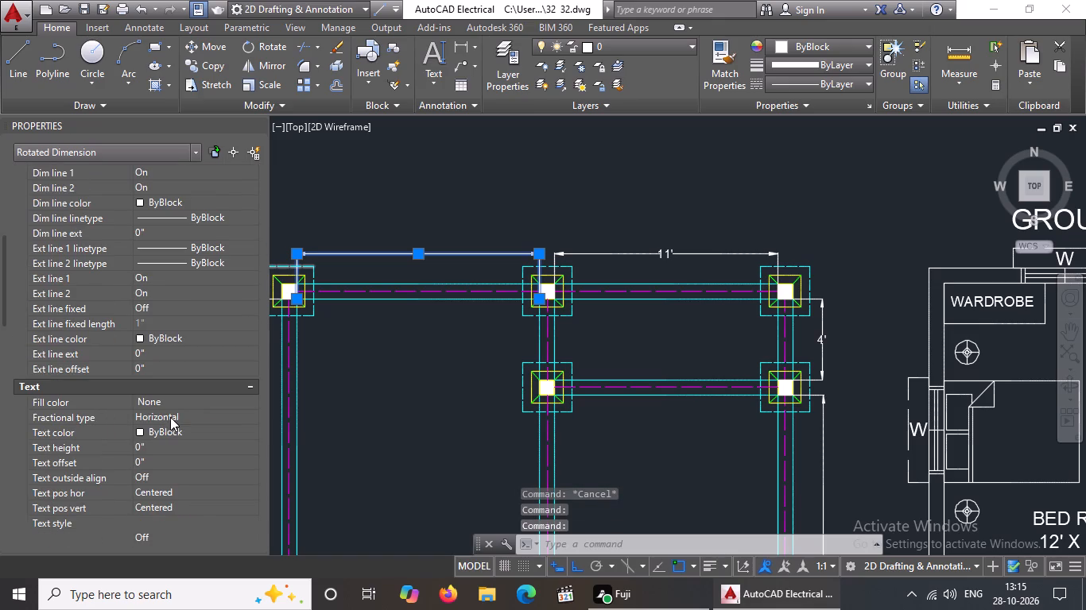
{"action": "left_click", "coordinate": [153, 446]}
{"action": "key", "text": "BackSpace"}
{"action": "key", "text": "BackSpace"}
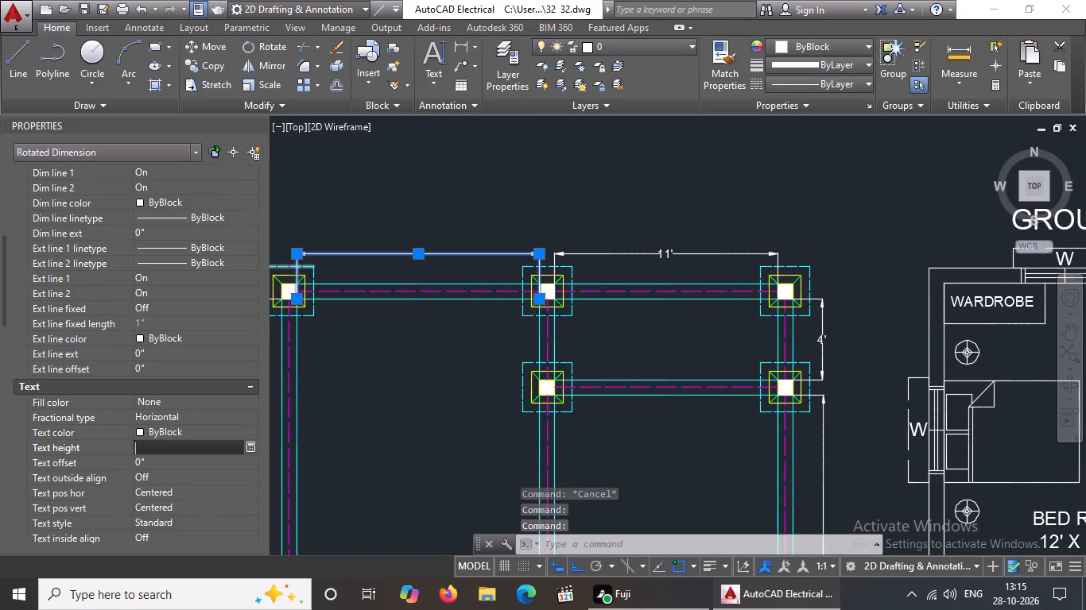
{"action": "key", "text": "5"}
{"action": "key", "text": "shift+quotedbl"}
{"action": "key", "text": "Return"}
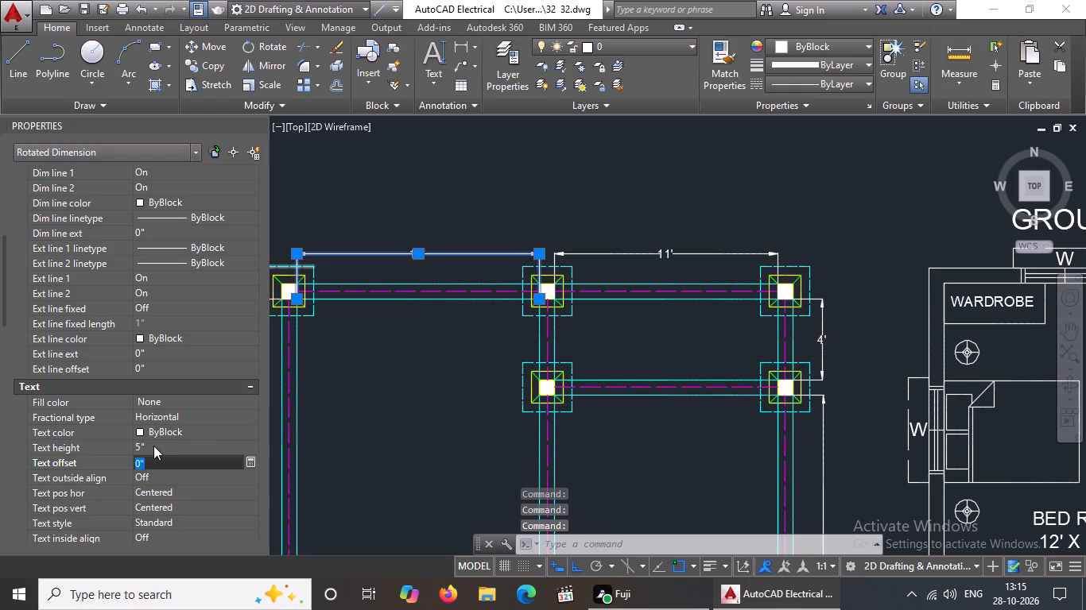
{"action": "scroll", "coordinate": [150, 448], "scroll_direction": "down", "scroll_amount": 5}
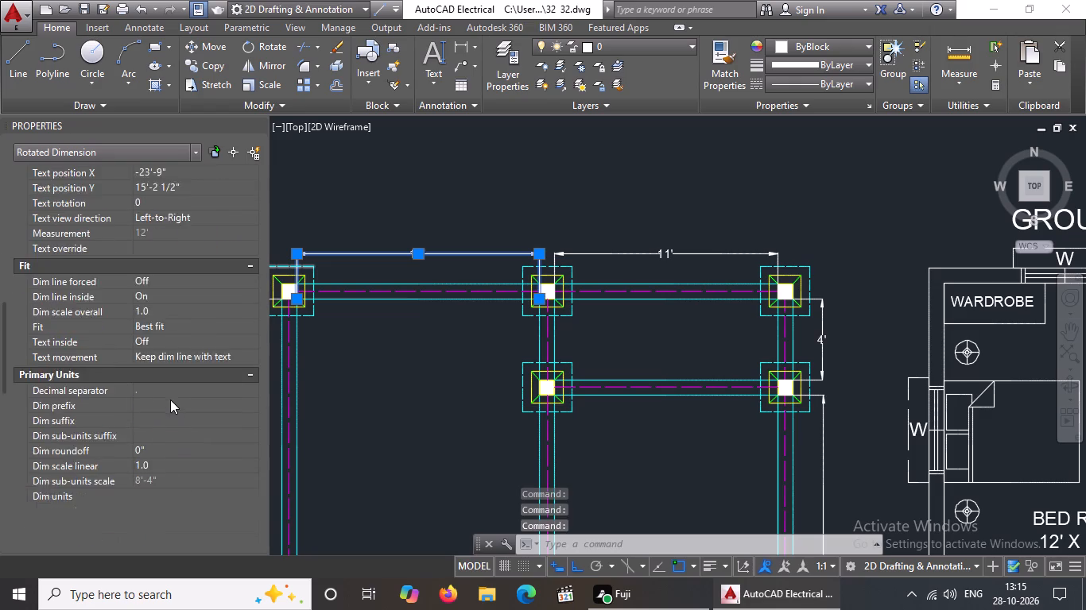
{"action": "scroll", "coordinate": [169, 353], "scroll_direction": "up", "scroll_amount": 13}
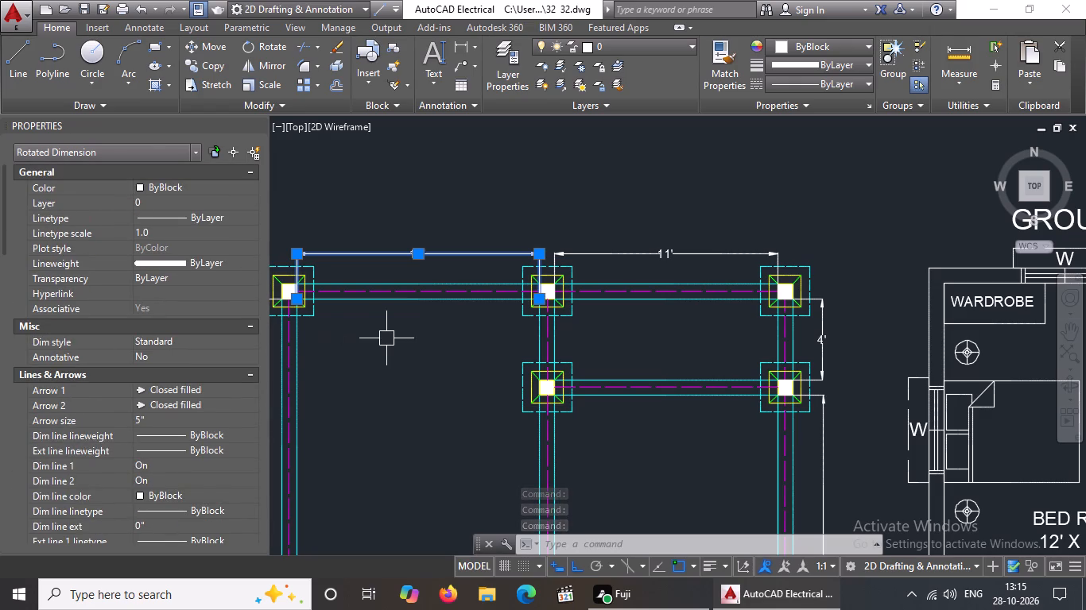
{"action": "scroll", "coordinate": [390, 337], "scroll_direction": "down", "scroll_amount": 2}
{"action": "key", "text": "Escape"}
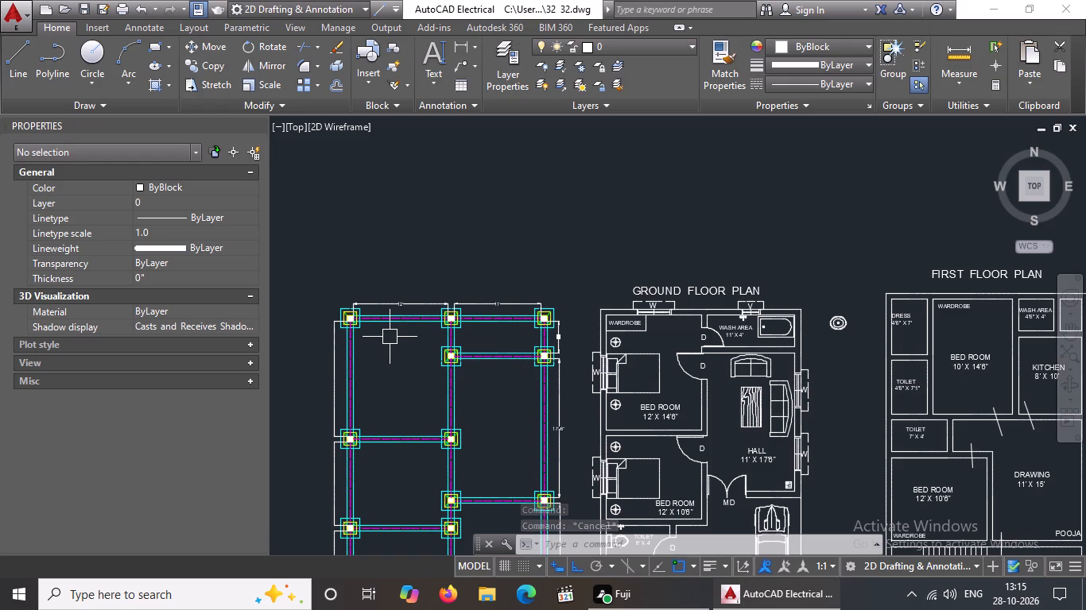
Set the arrow size to 5" for the vertical dimension beside the uppermost bay on the column layout's left side.
{"action": "scroll", "coordinate": [370, 352], "scroll_direction": "up", "scroll_amount": 2}
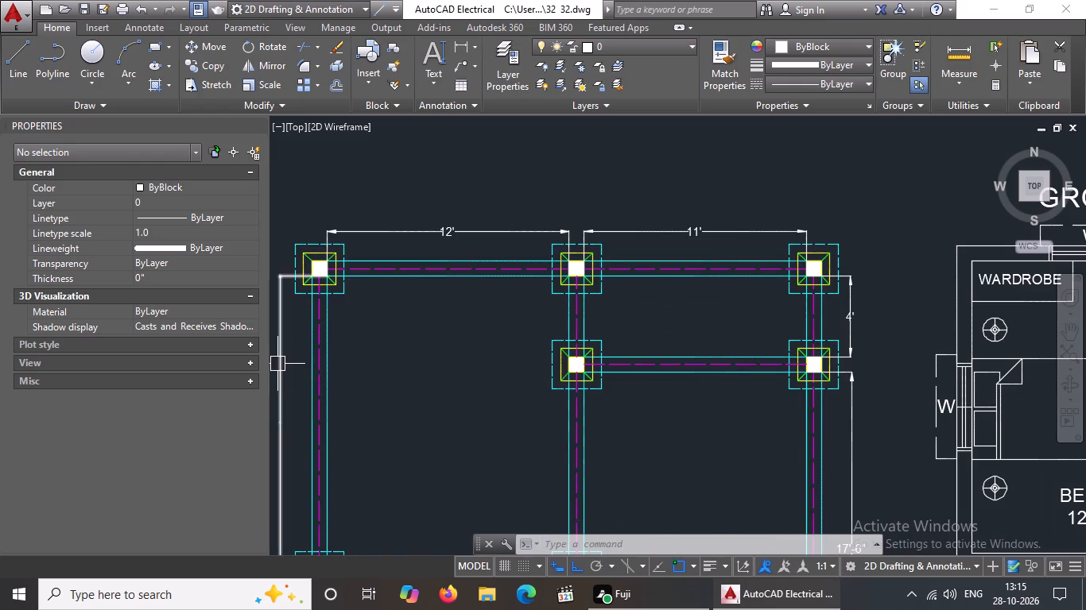
{"action": "left_click", "coordinate": [275, 363]}
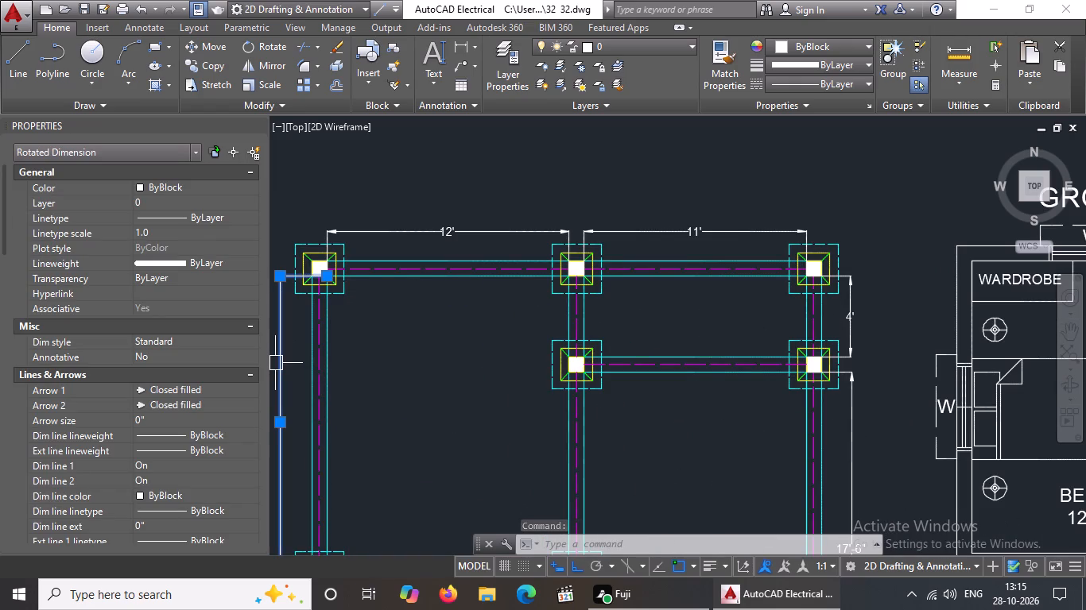
{"action": "left_click", "coordinate": [155, 414]}
{"action": "key", "text": "BackSpace"}
{"action": "key", "text": "BackSpace"}
{"action": "key", "text": "BackSpace"}
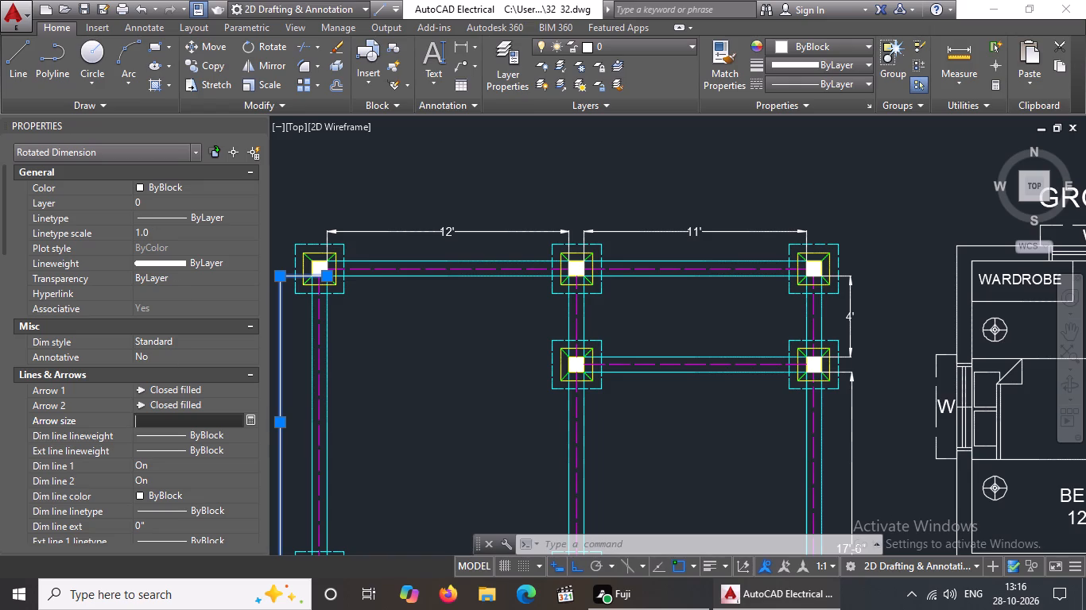
{"action": "type", "text": "0.5"}
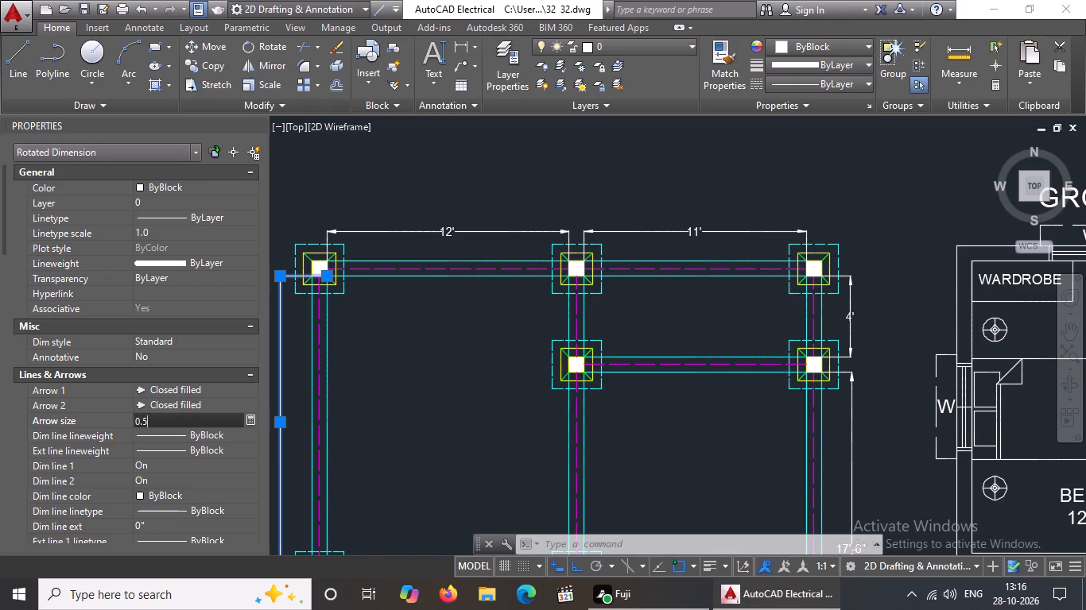
{"action": "left_click", "coordinate": [157, 419]}
{"action": "key", "text": "BackSpace"}
{"action": "key", "text": "BackSpace"}
{"action": "key", "text": "BackSpace"}
{"action": "type", "text": "5\""}
{"action": "key", "text": "Return"}
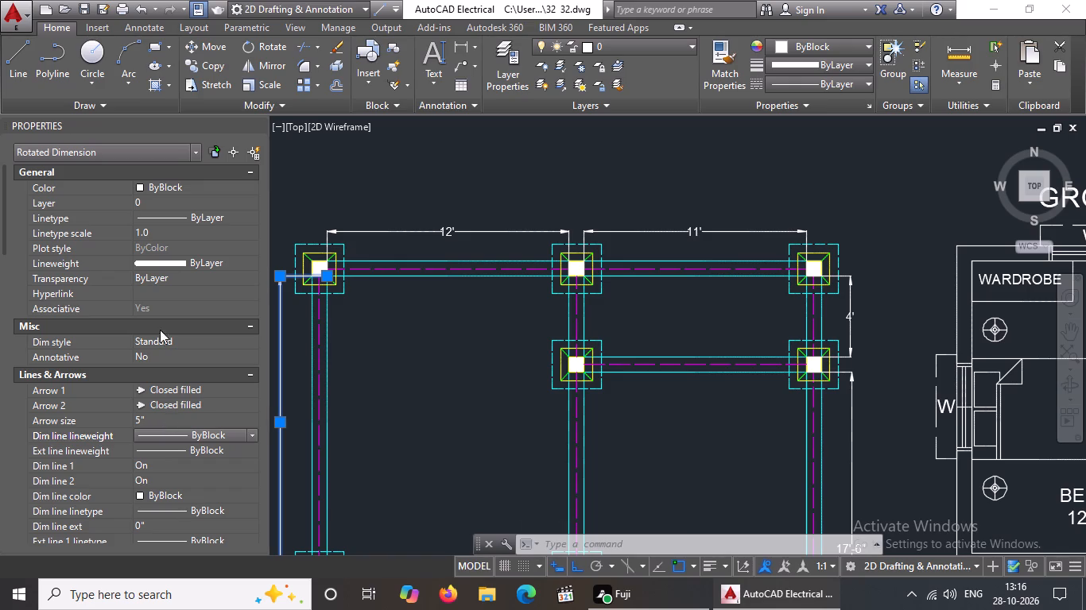
Set the text height of the same uppermost left-side vertical dimension to 5" and deselect it.
{"action": "scroll", "coordinate": [204, 394], "scroll_direction": "down", "scroll_amount": 4}
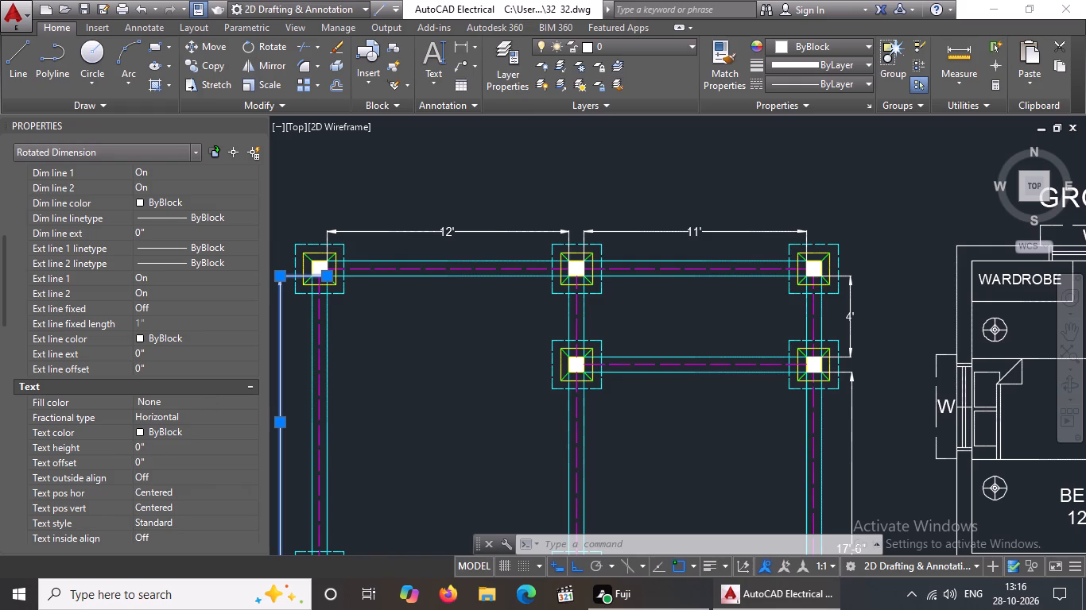
{"action": "left_click", "coordinate": [161, 441]}
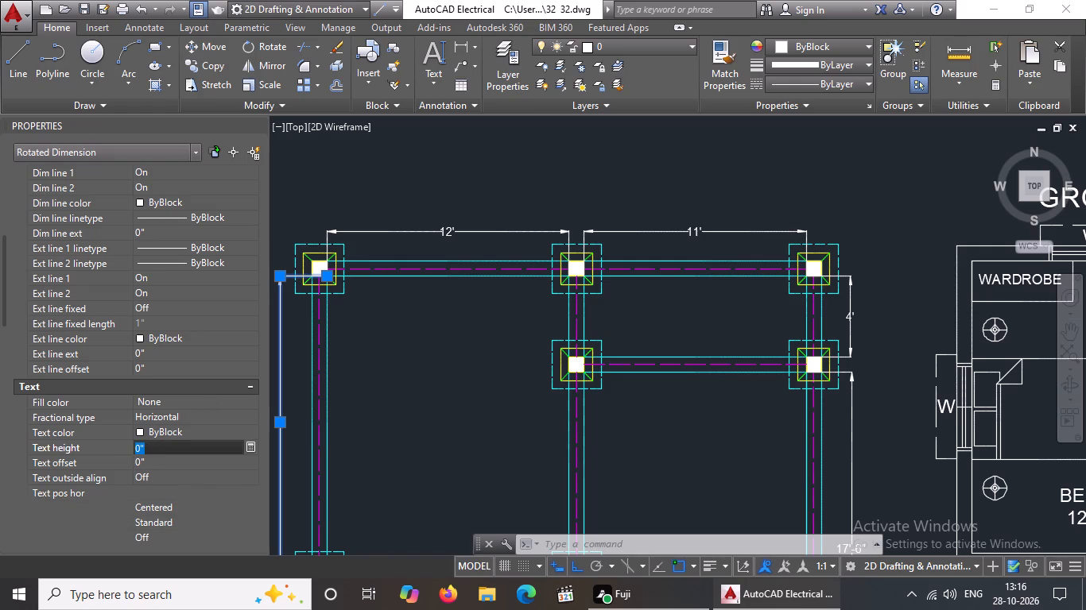
{"action": "key", "text": "BackSpace"}
{"action": "key", "text": "BackSpace"}
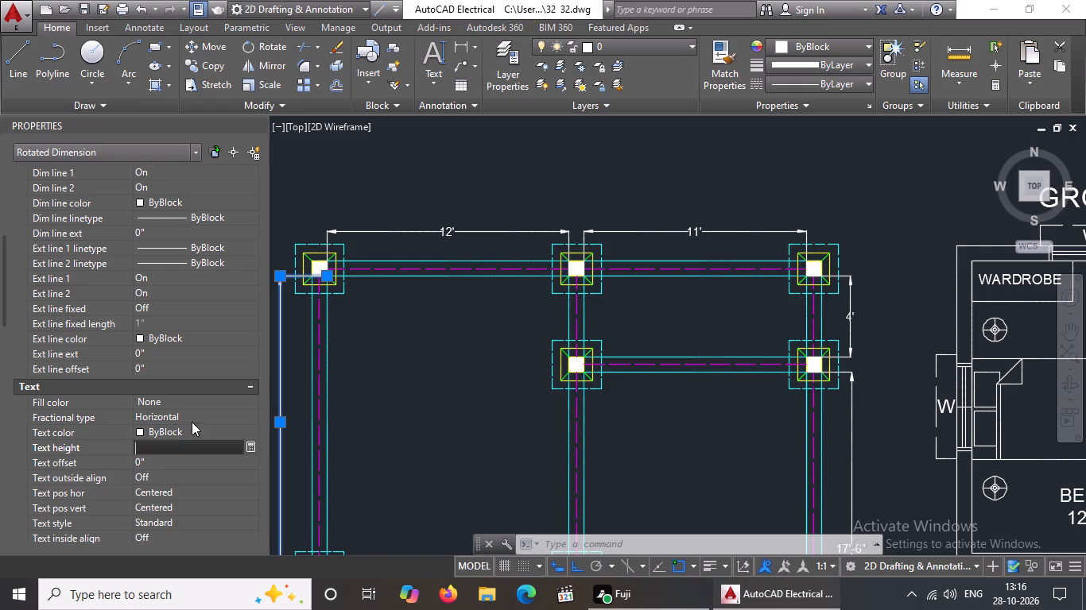
{"action": "key", "text": "5"}
{"action": "key", "text": "shift+quotedbl"}
{"action": "key", "text": "Return"}
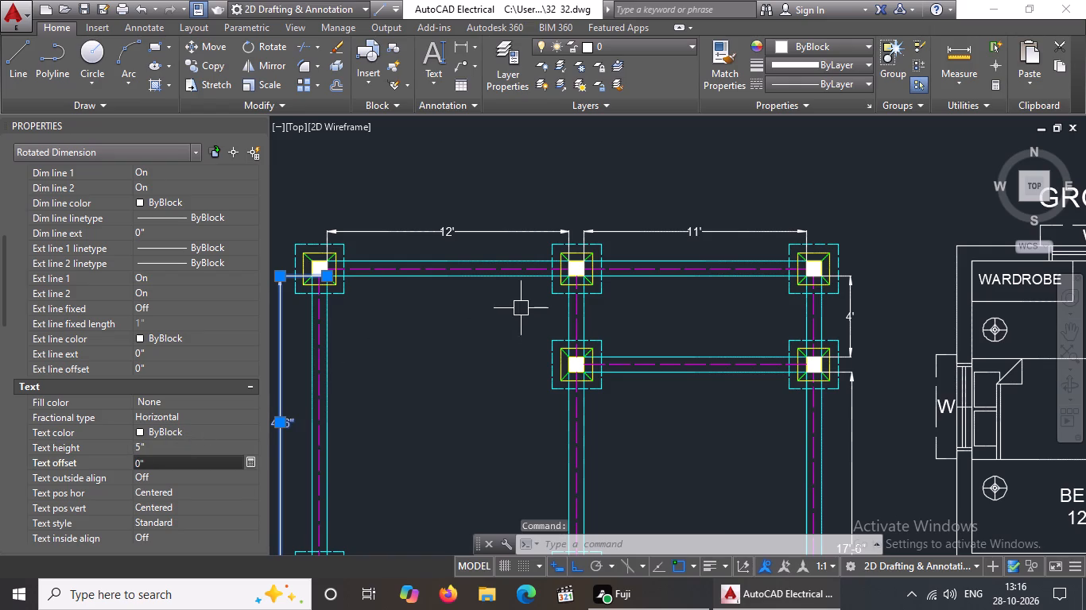
{"action": "scroll", "coordinate": [545, 294], "scroll_direction": "down", "scroll_amount": 3}
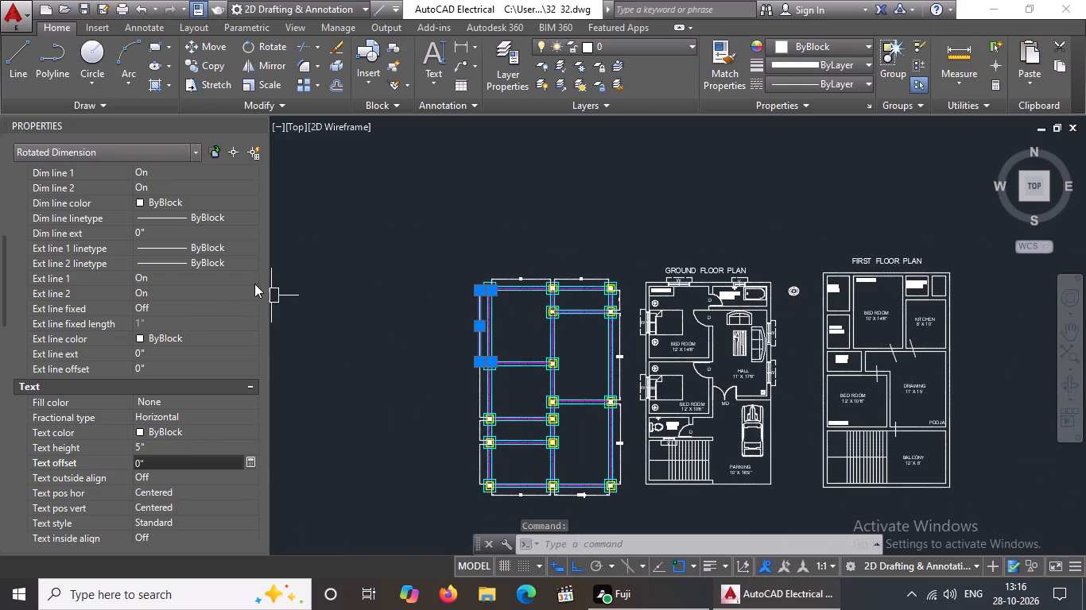
{"action": "scroll", "coordinate": [185, 300], "scroll_direction": "up", "scroll_amount": 7}
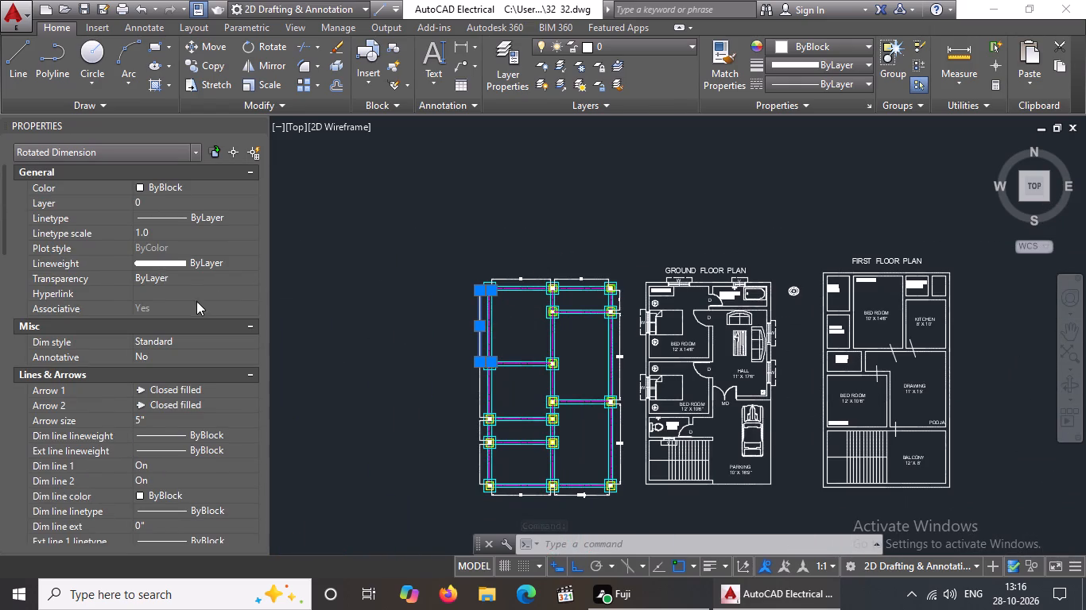
{"action": "scroll", "coordinate": [527, 348], "scroll_direction": "down", "scroll_amount": 2}
{"action": "scroll", "coordinate": [553, 341], "scroll_direction": "up", "scroll_amount": 3}
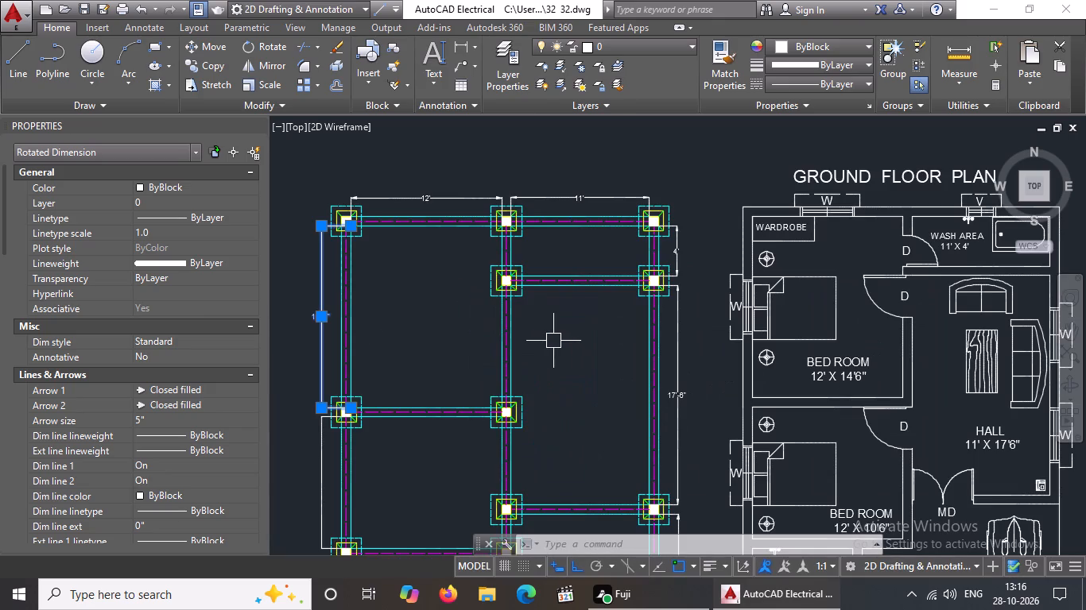
{"action": "key", "text": "Escape"}
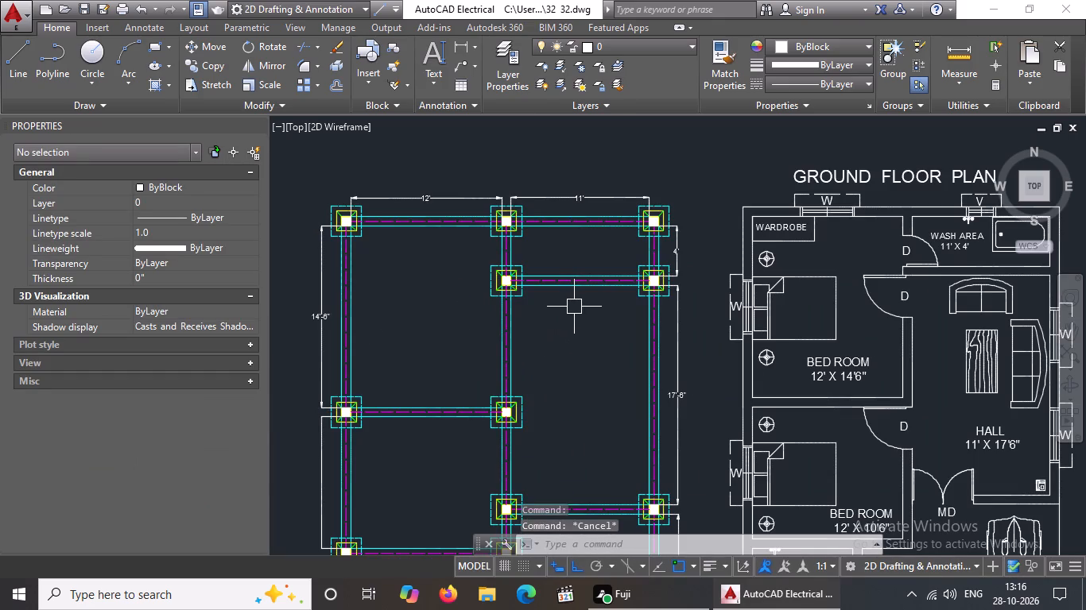
Assign the ByBlock color and a 5" arrow size to the second vertical dimension from the top on the layout's left side.
{"action": "scroll", "coordinate": [589, 298], "scroll_direction": "down", "scroll_amount": 2}
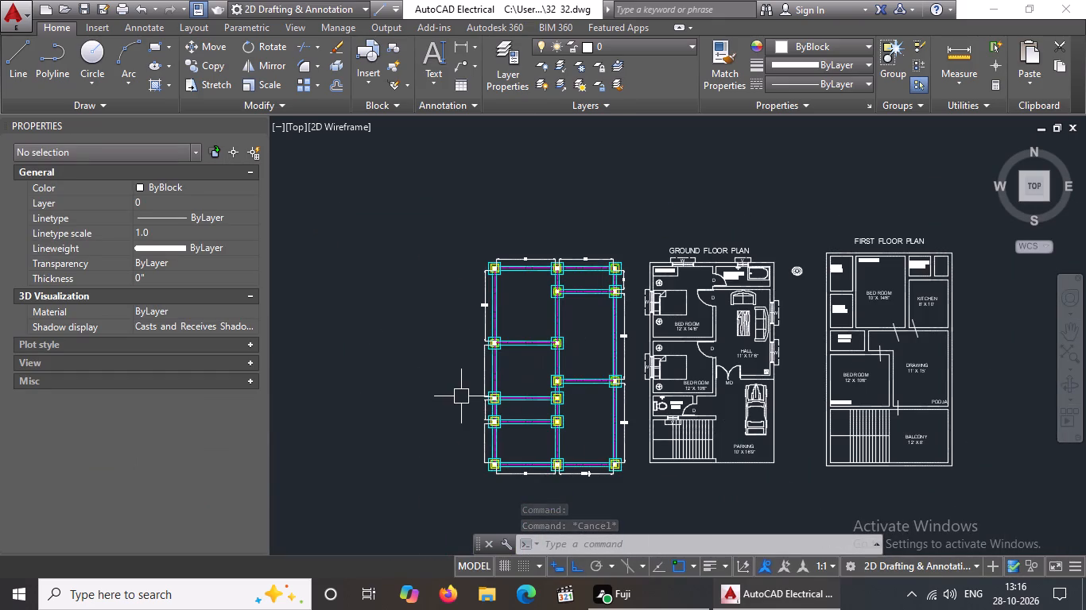
{"action": "scroll", "coordinate": [472, 380], "scroll_direction": "up", "scroll_amount": 2}
{"action": "left_click", "coordinate": [501, 357]}
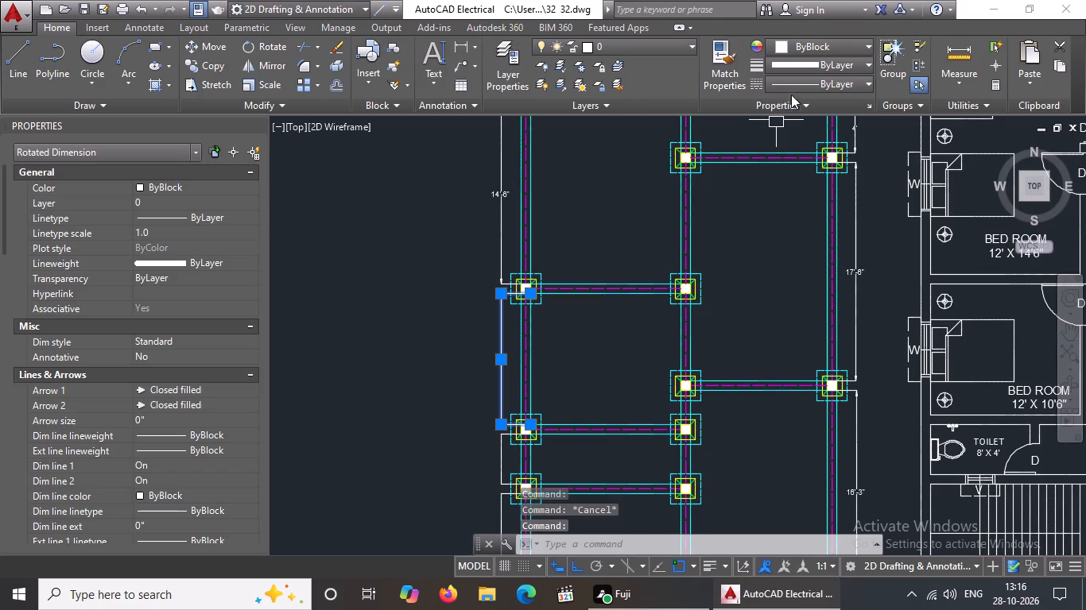
{"action": "left_click", "coordinate": [820, 47]}
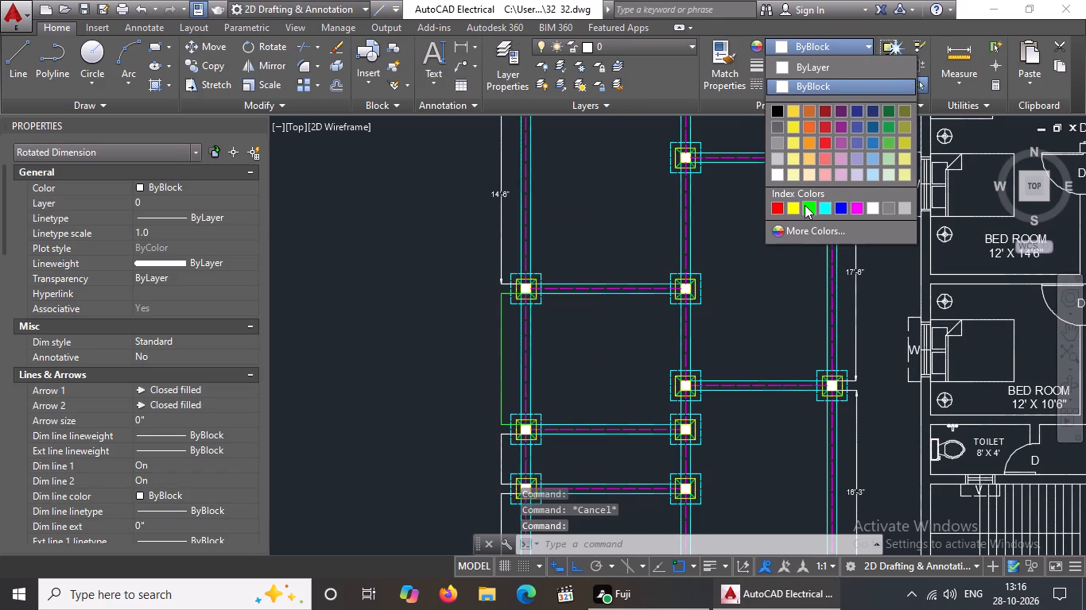
{"action": "left_click", "coordinate": [809, 82]}
{"action": "left_click", "coordinate": [164, 415]}
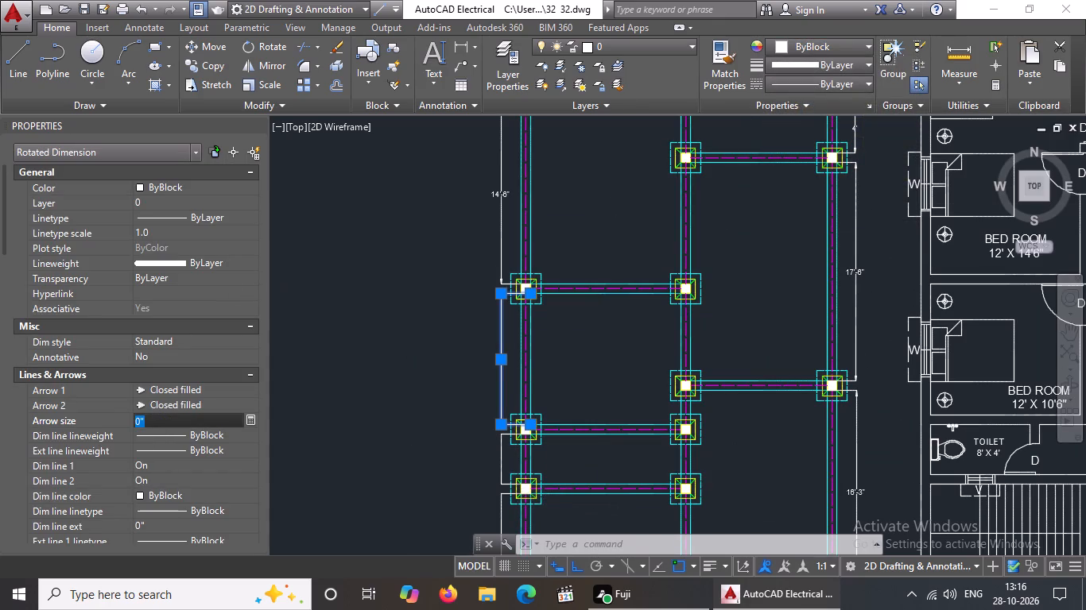
{"action": "key", "text": "BackSpace"}
{"action": "key", "text": "BackSpace"}
{"action": "type", "text": "5\""}
{"action": "key", "text": "Return"}
Set the text height of that second left-side vertical dimension to 5" and deselect it.
{"action": "scroll", "coordinate": [169, 414], "scroll_direction": "down", "scroll_amount": 2}
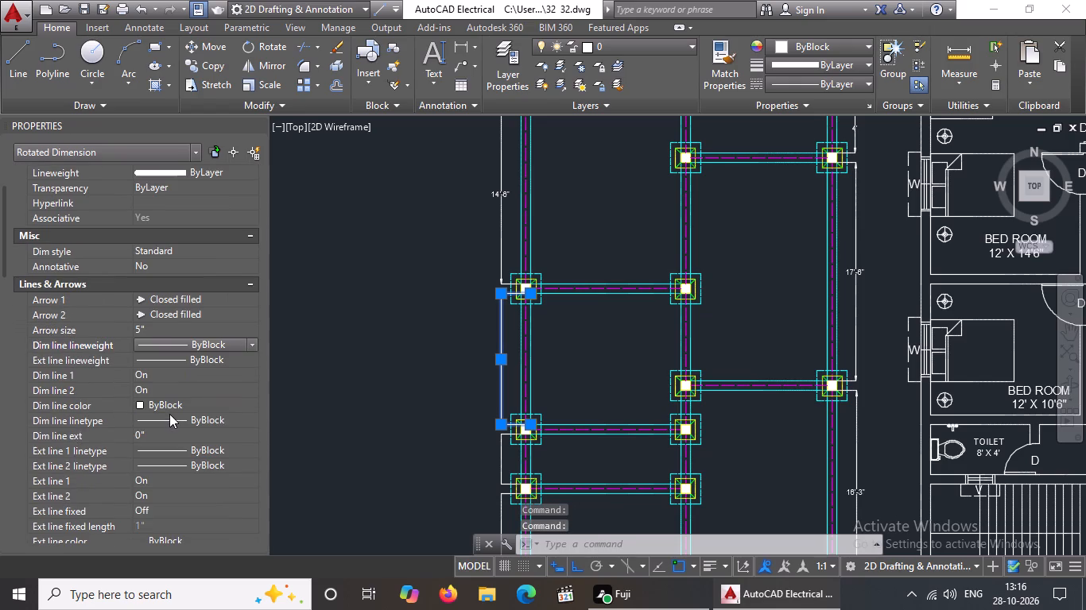
{"action": "scroll", "coordinate": [169, 414], "scroll_direction": "down", "scroll_amount": 1}
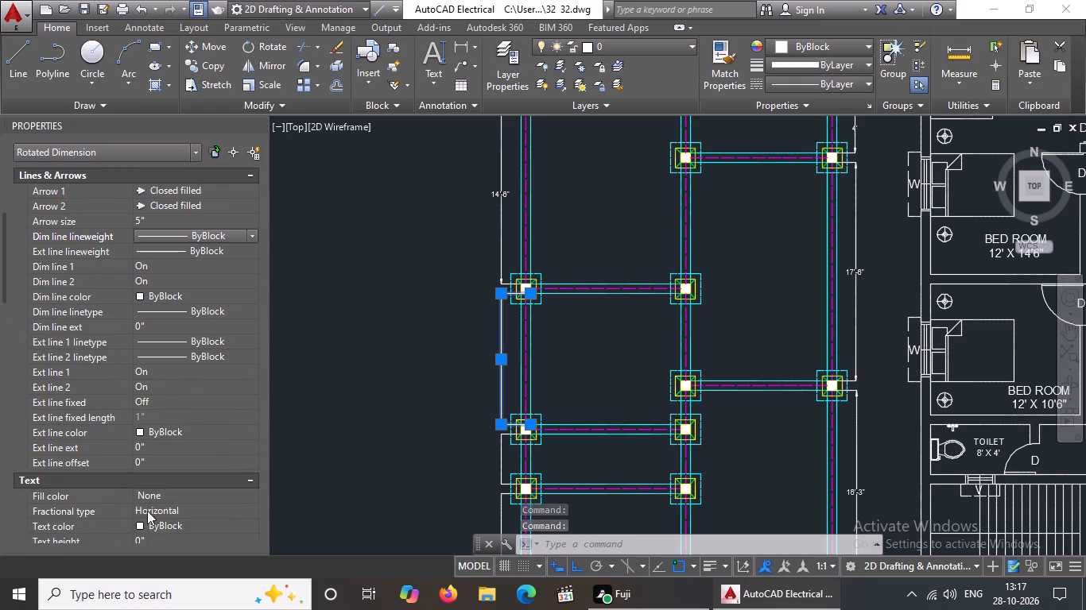
{"action": "scroll", "coordinate": [183, 455], "scroll_direction": "down", "scroll_amount": 4}
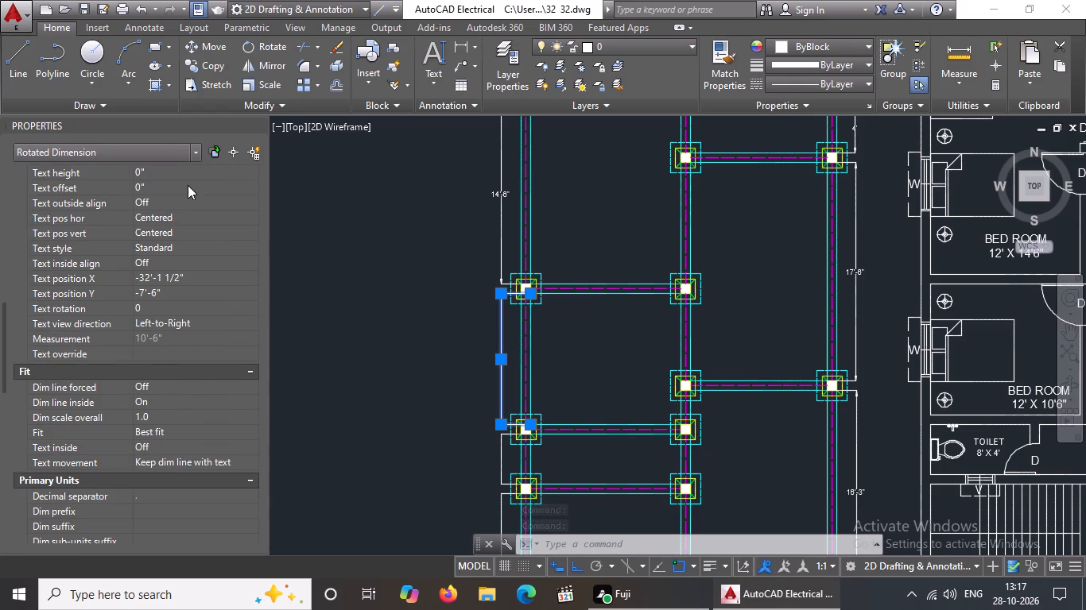
{"action": "left_click", "coordinate": [183, 169]}
{"action": "key", "text": "BackSpace"}
{"action": "key", "text": "BackSpace"}
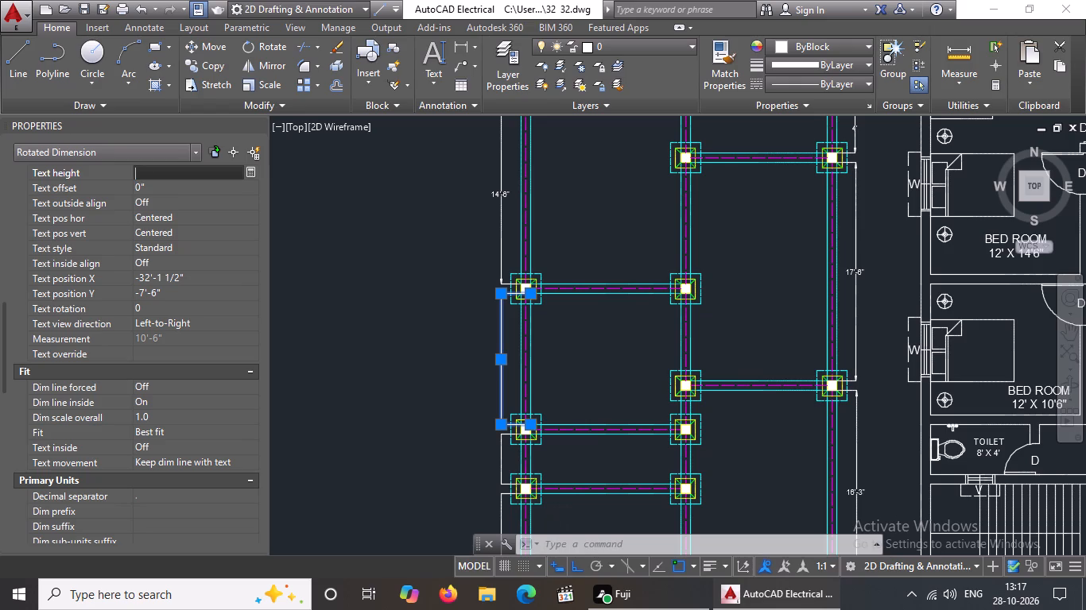
{"action": "key", "text": "5"}
{"action": "key", "text": "shift+quotedbl"}
{"action": "key", "text": "Return"}
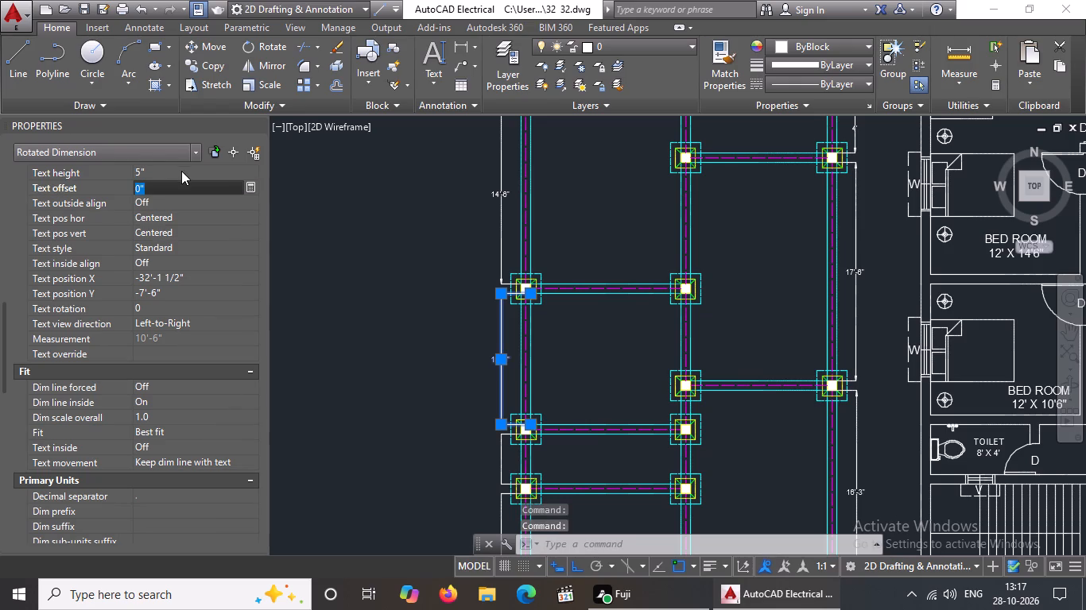
{"action": "scroll", "coordinate": [181, 171], "scroll_direction": "up", "scroll_amount": 4}
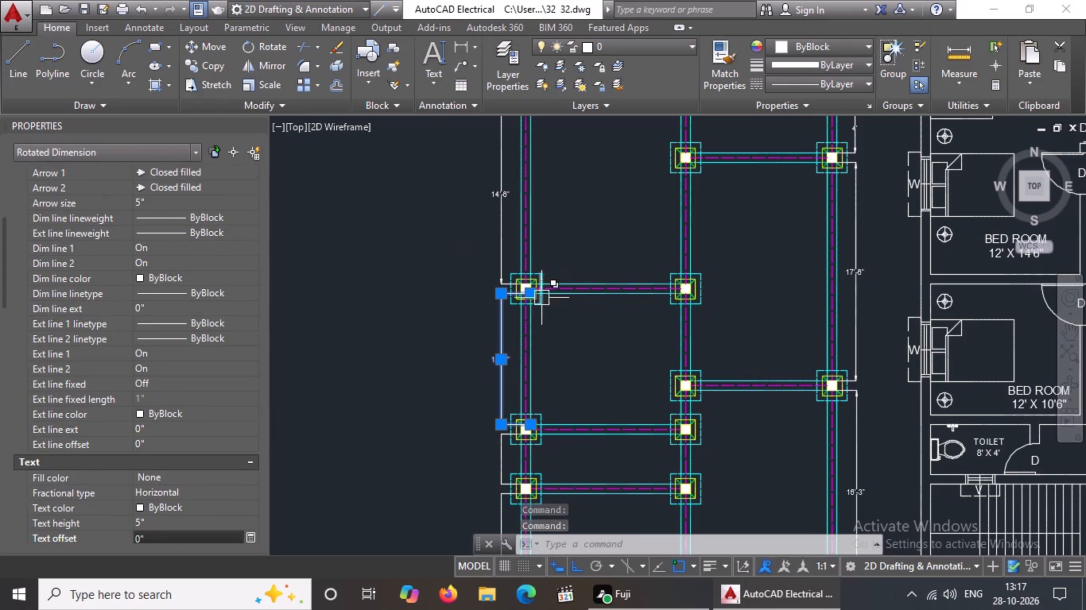
{"action": "key", "text": "Escape"}
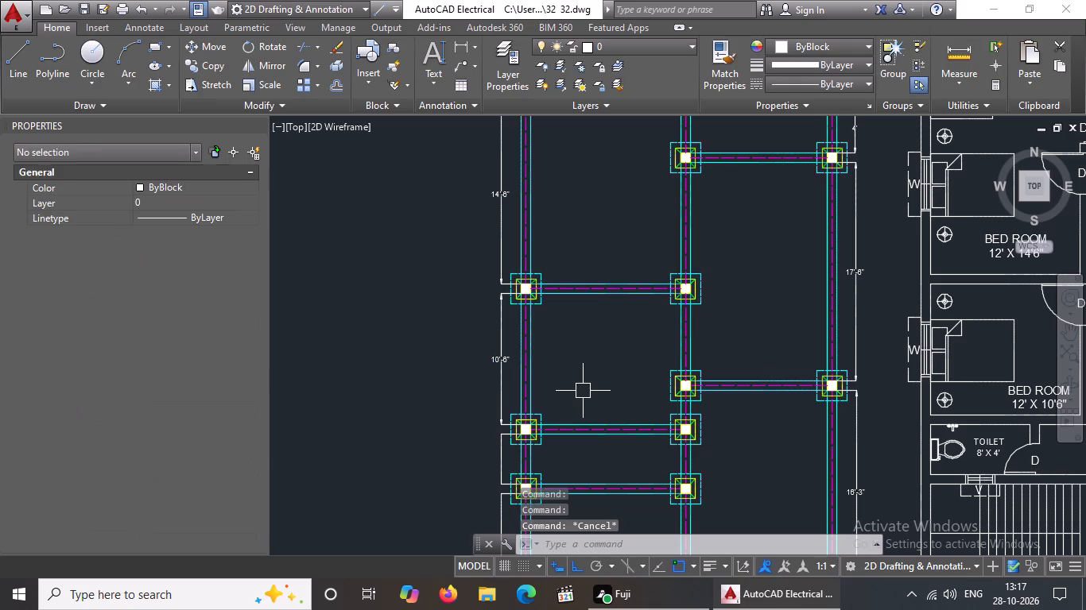
Set the arrow size to 5" for the short third vertical dimension down on the layout's left side.
{"action": "scroll", "coordinate": [584, 390], "scroll_direction": "down", "scroll_amount": 2}
{"action": "scroll", "coordinate": [542, 447], "scroll_direction": "up", "scroll_amount": 3}
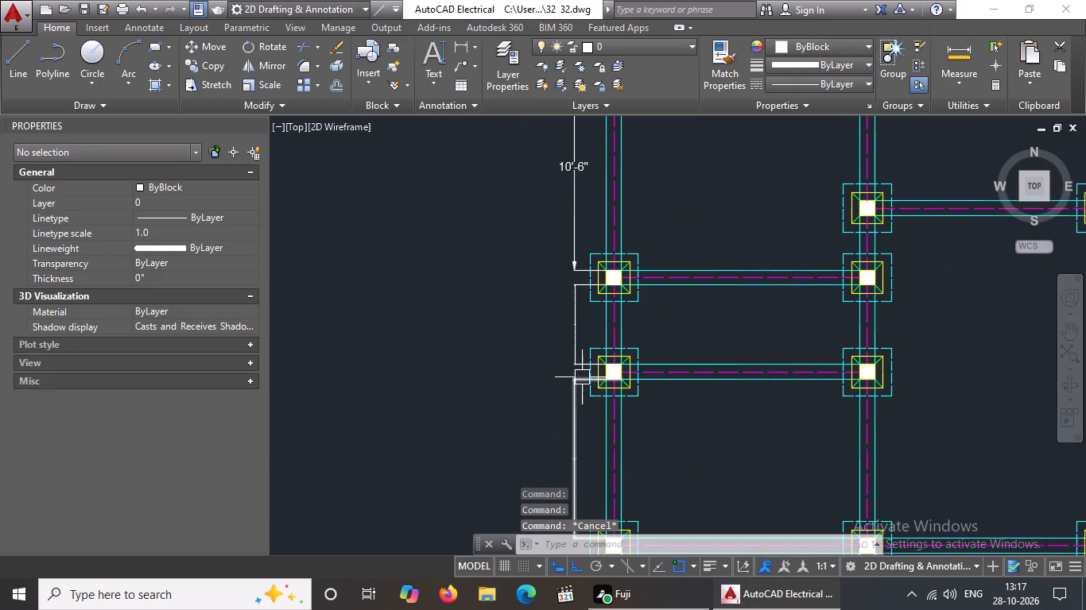
{"action": "left_click", "coordinate": [575, 340]}
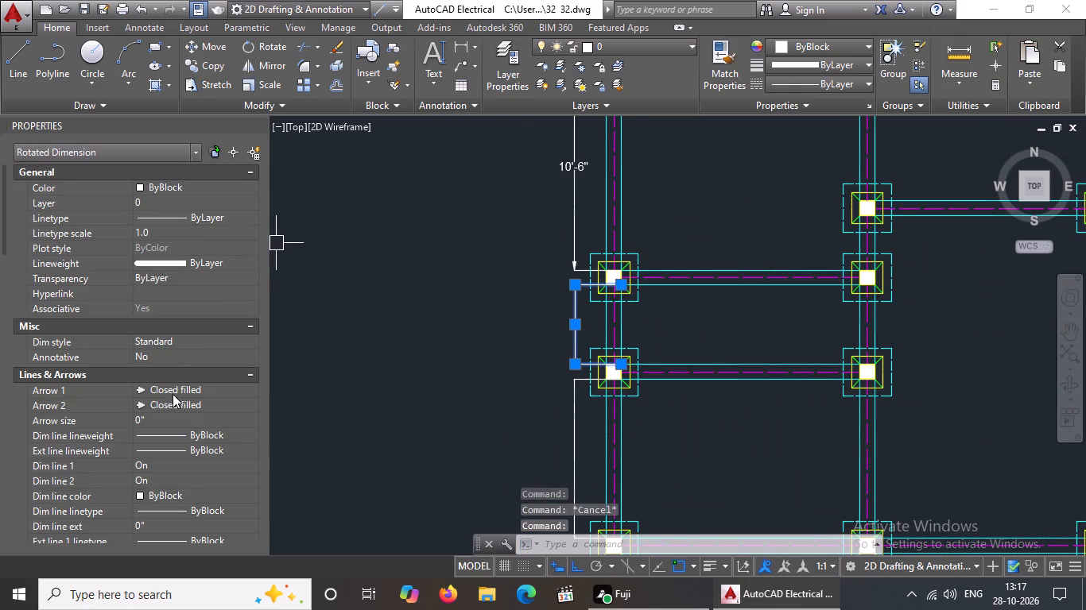
{"action": "left_click", "coordinate": [170, 419]}
{"action": "key", "text": "BackSpace"}
{"action": "key", "text": "BackSpace"}
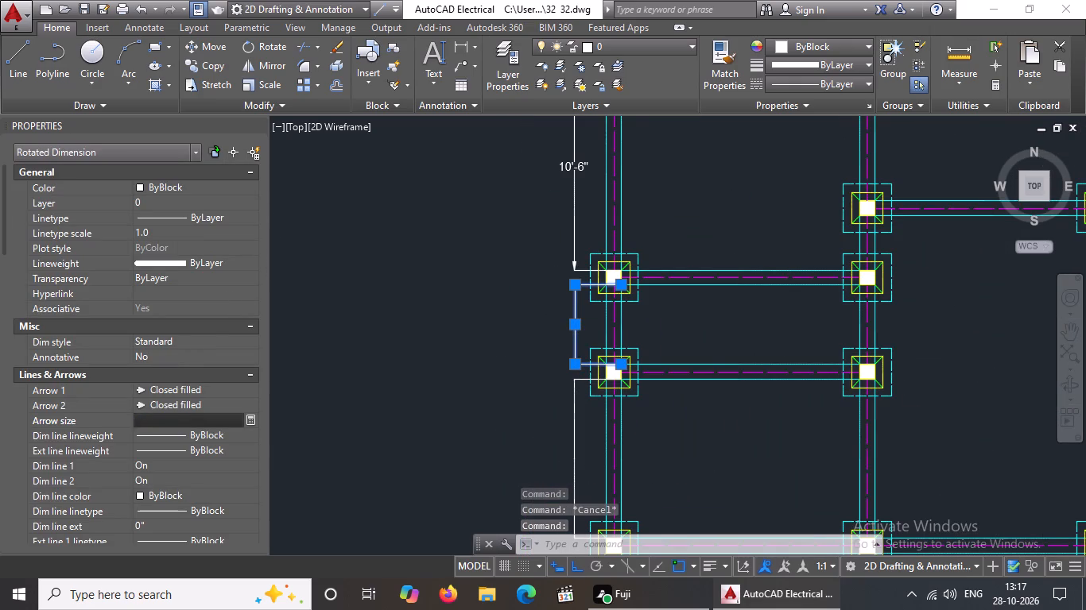
{"action": "type", "text": "5\""}
{"action": "key", "text": "Return"}
Set the text height of the same short left-side vertical dimension to 5".
{"action": "scroll", "coordinate": [185, 413], "scroll_direction": "down", "scroll_amount": 2}
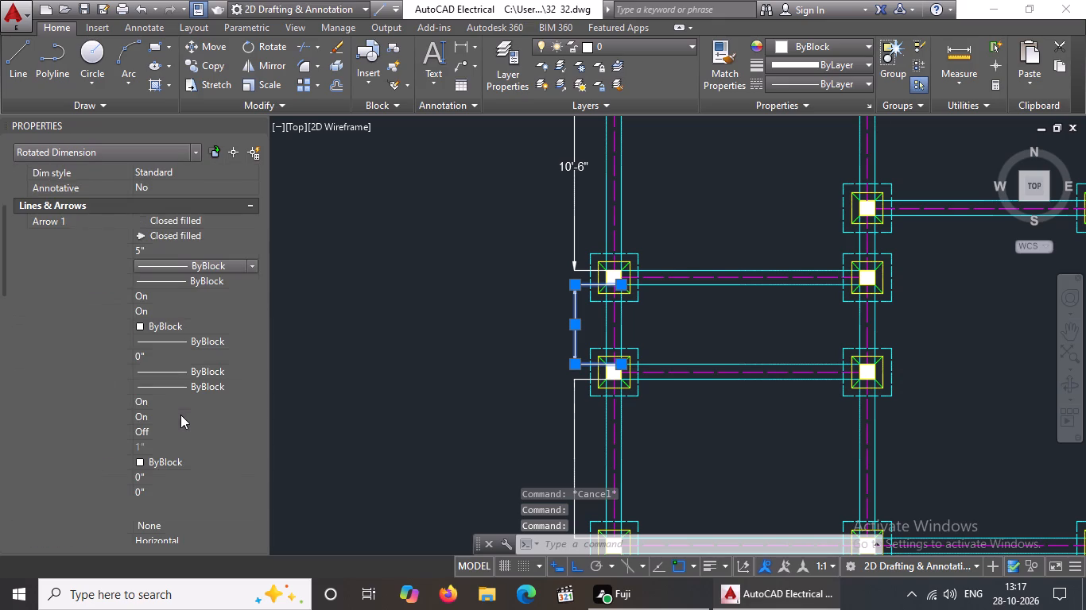
{"action": "scroll", "coordinate": [162, 414], "scroll_direction": "down", "scroll_amount": 3}
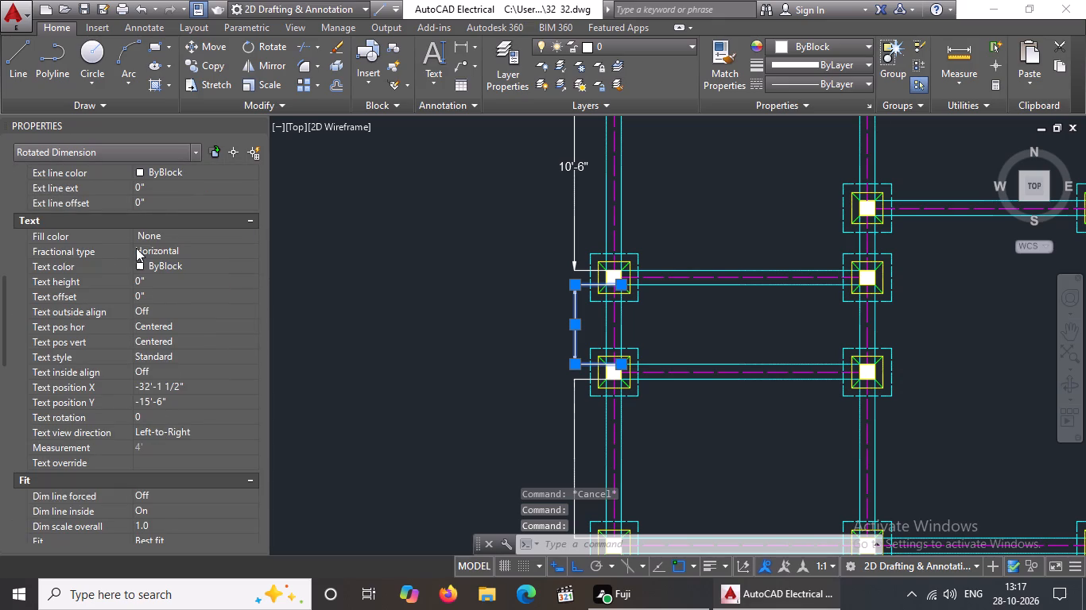
{"action": "left_click", "coordinate": [160, 280]}
{"action": "key", "text": "BackSpace"}
{"action": "key", "text": "BackSpace"}
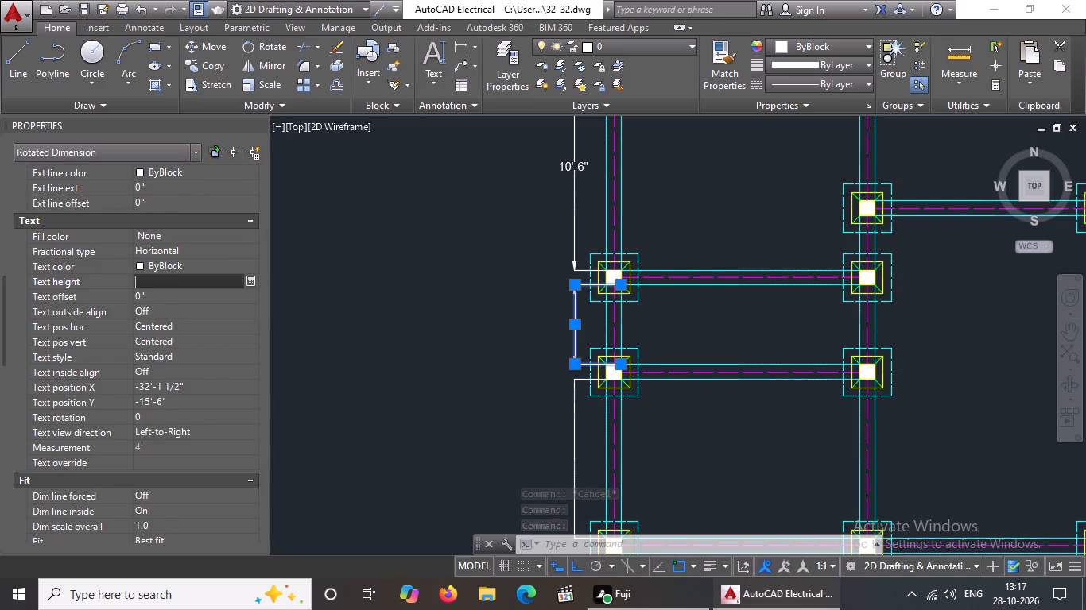
{"action": "type", "text": "5\""}
{"action": "key", "text": "Return"}
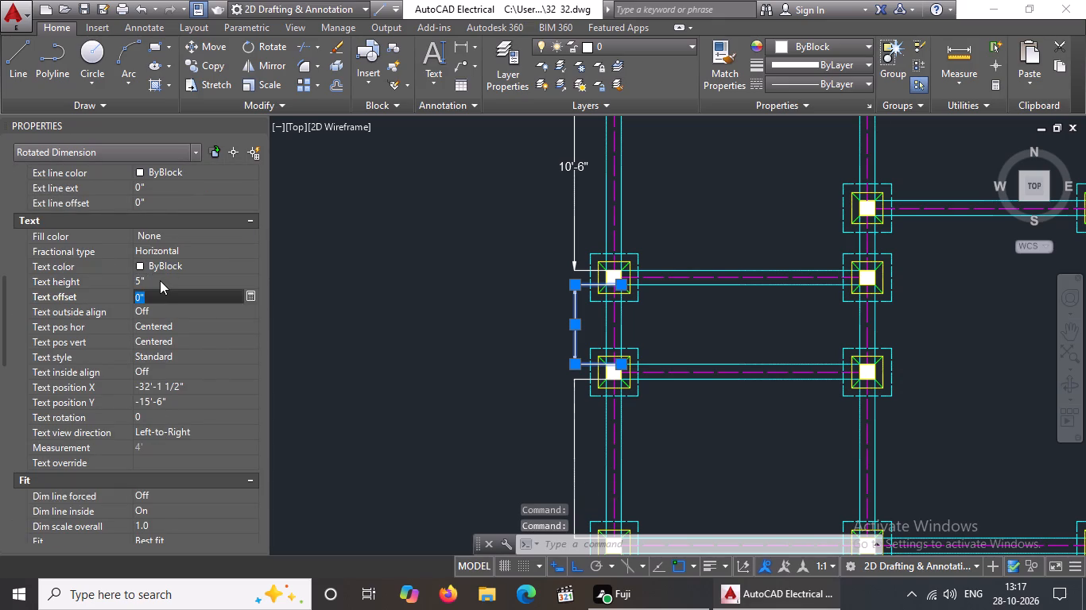
{"action": "scroll", "coordinate": [165, 313], "scroll_direction": "down", "scroll_amount": 4}
{"action": "scroll", "coordinate": [172, 328], "scroll_direction": "up", "scroll_amount": 10}
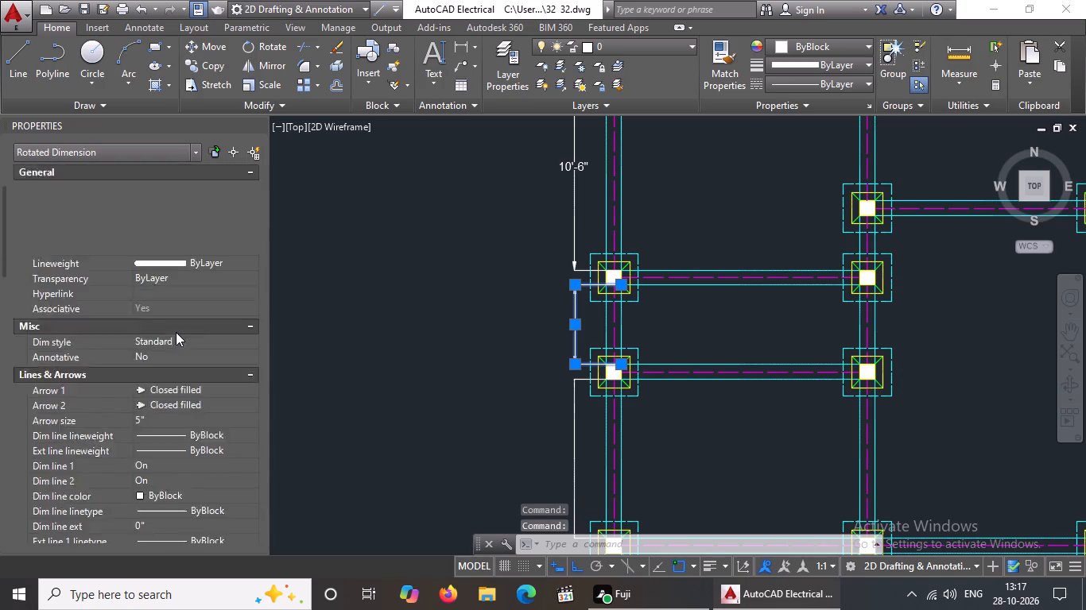
Deselect the short dimension and set the arrow size to 5" for the lowest vertical dimension on the layout's left side.
{"action": "scroll", "coordinate": [176, 332], "scroll_direction": "up", "scroll_amount": 2}
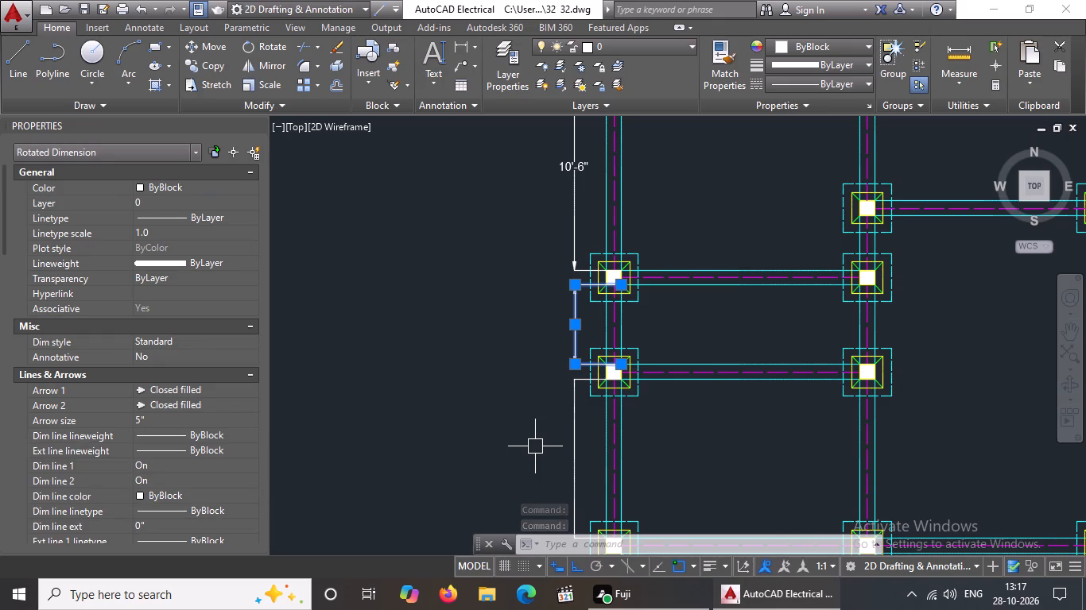
{"action": "key", "text": "Escape"}
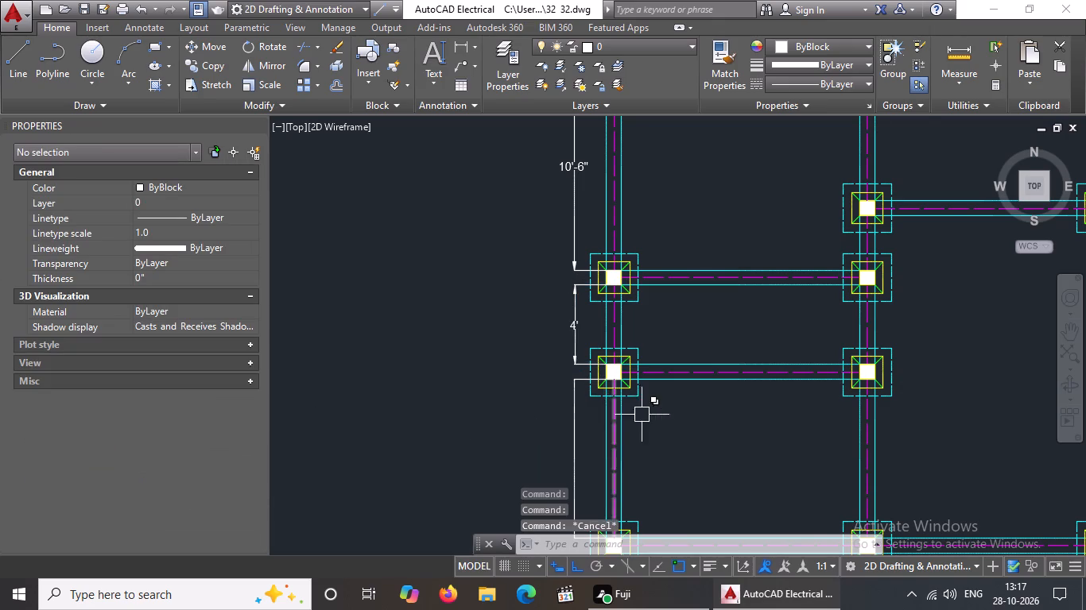
{"action": "scroll", "coordinate": [652, 407], "scroll_direction": "down", "scroll_amount": 2}
{"action": "scroll", "coordinate": [671, 446], "scroll_direction": "up", "scroll_amount": 2}
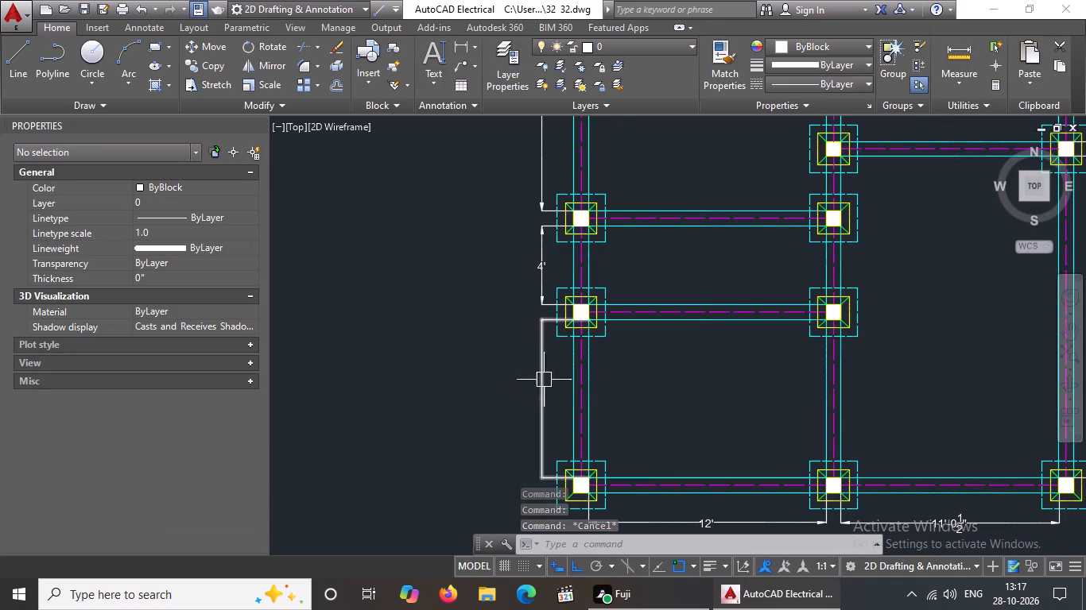
{"action": "left_click", "coordinate": [542, 381]}
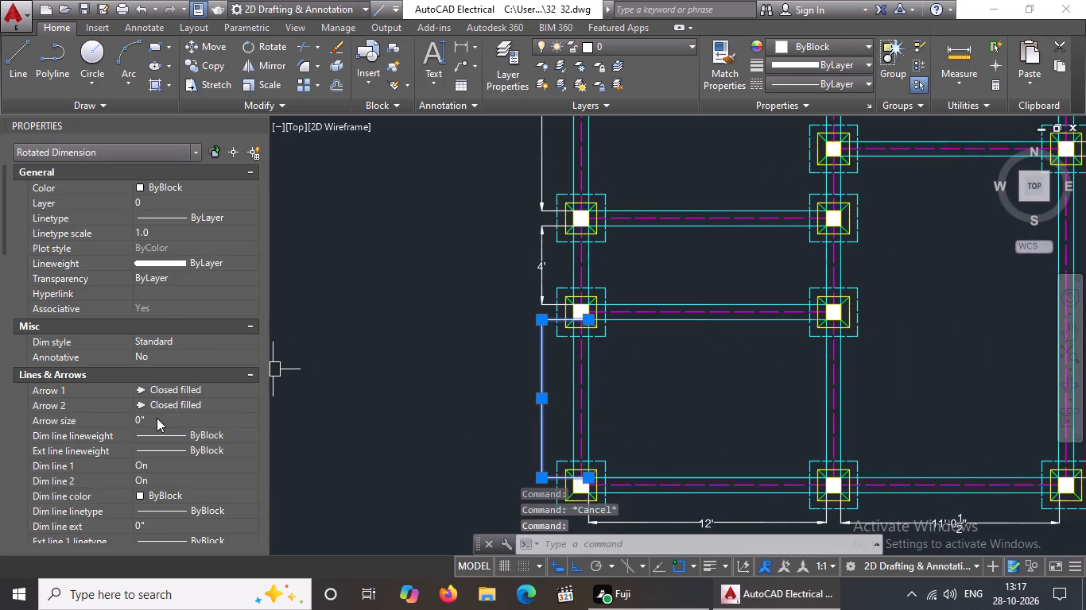
{"action": "left_click", "coordinate": [157, 417]}
{"action": "key", "text": "BackSpace"}
{"action": "key", "text": "BackSpace"}
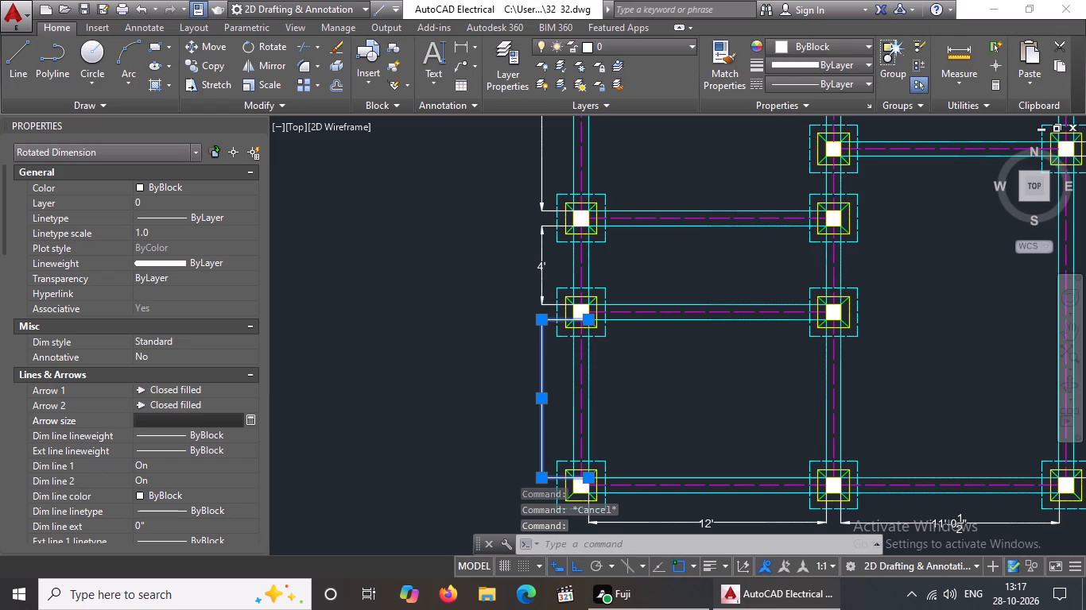
{"action": "type", "text": "5\""}
{"action": "key", "text": "Return"}
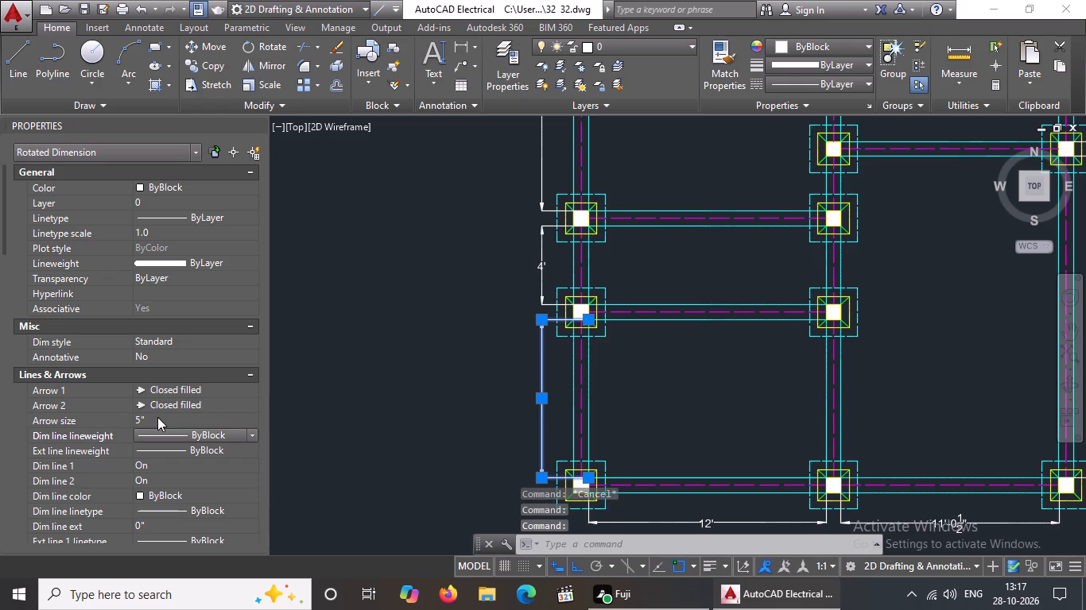
Set the text height of that lowest left-side vertical dimension to 5", deselect it and close the object properties.
{"action": "scroll", "coordinate": [158, 417], "scroll_direction": "down", "scroll_amount": 3}
{"action": "left_click", "coordinate": [167, 475]}
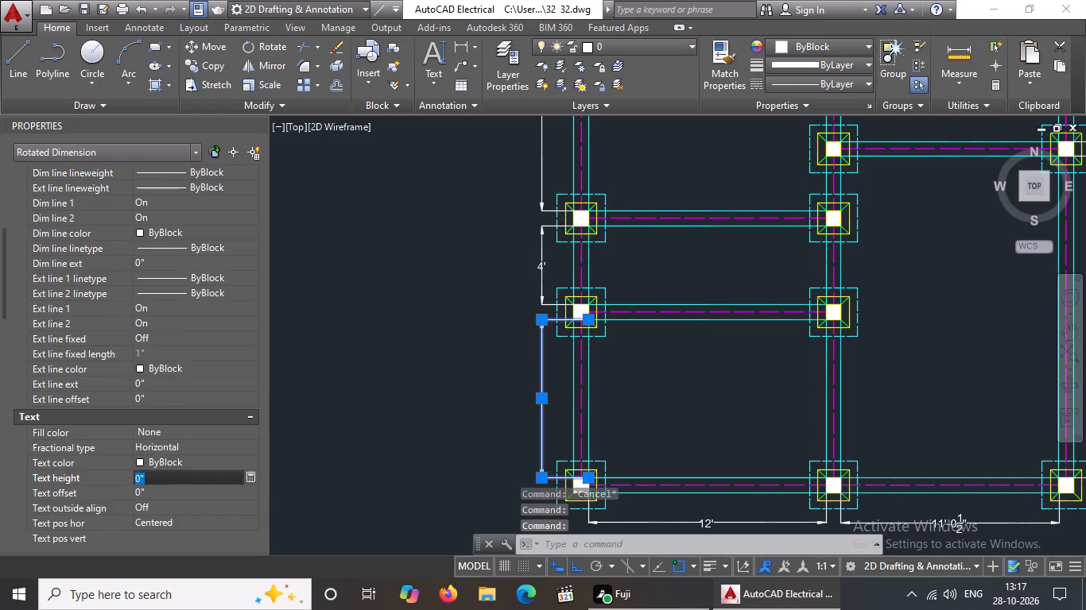
{"action": "key", "text": "BackSpace"}
{"action": "key", "text": "BackSpace"}
{"action": "key", "text": "5"}
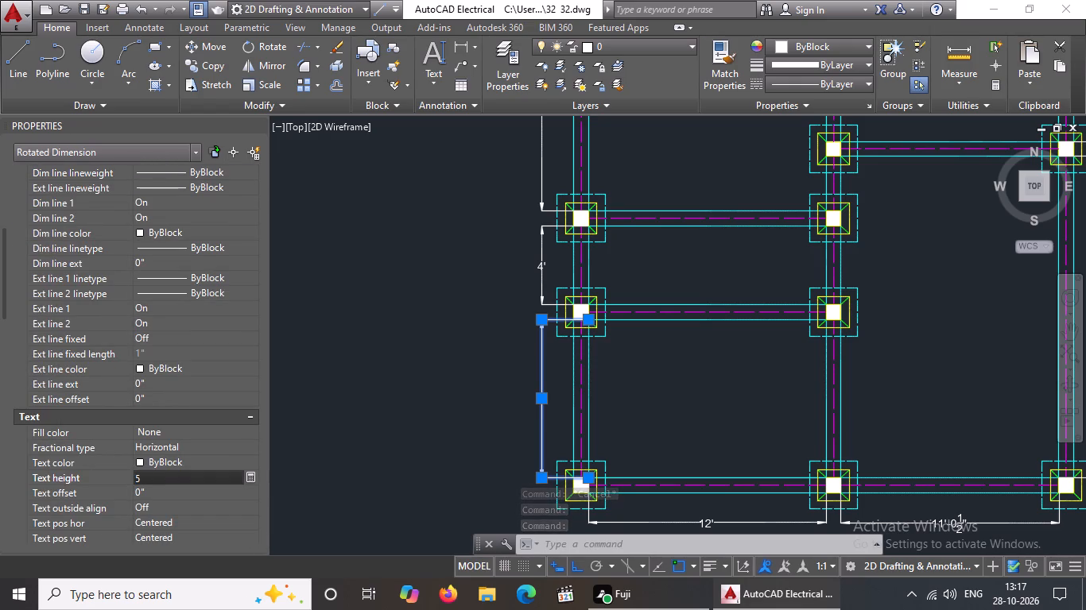
{"action": "key", "text": "shift+quotedbl"}
{"action": "key", "text": "Return"}
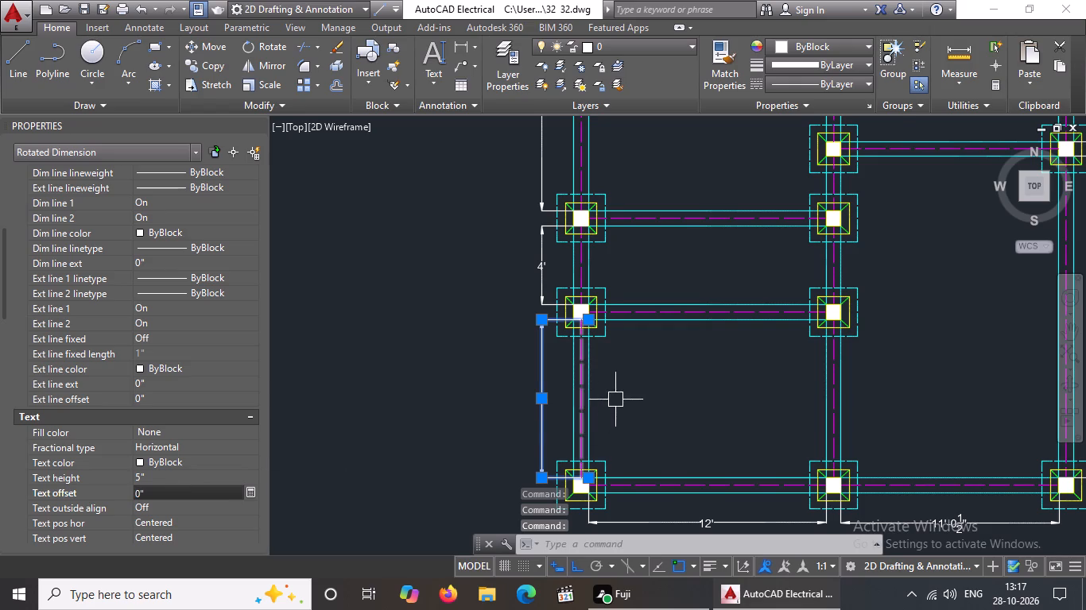
{"action": "scroll", "coordinate": [615, 400], "scroll_direction": "down", "scroll_amount": 1}
{"action": "key", "text": "Escape"}
{"action": "key", "text": "Escape"}
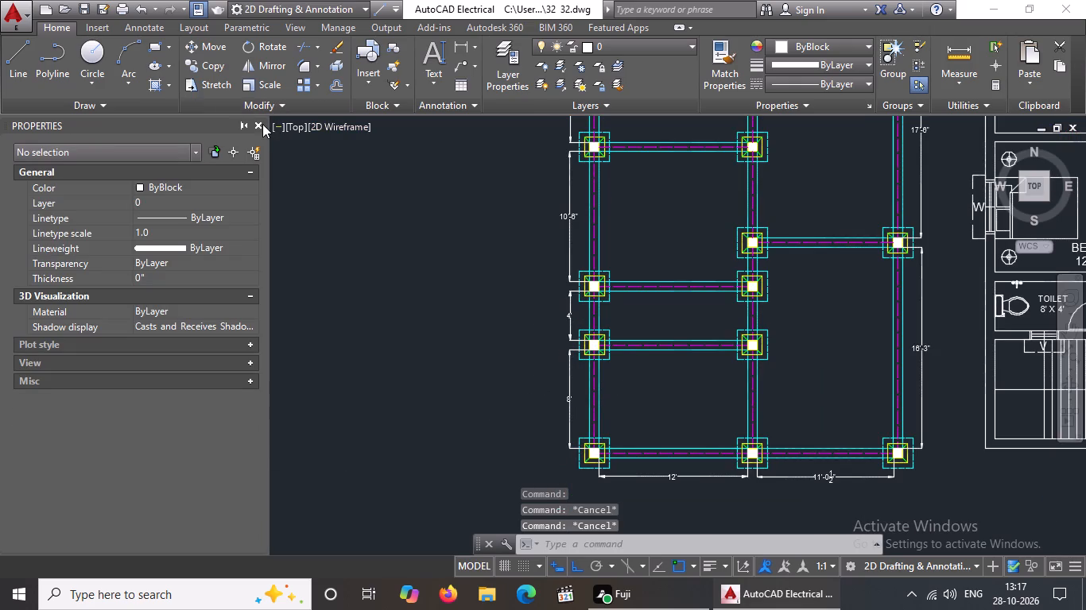
{"action": "left_click", "coordinate": [258, 125]}
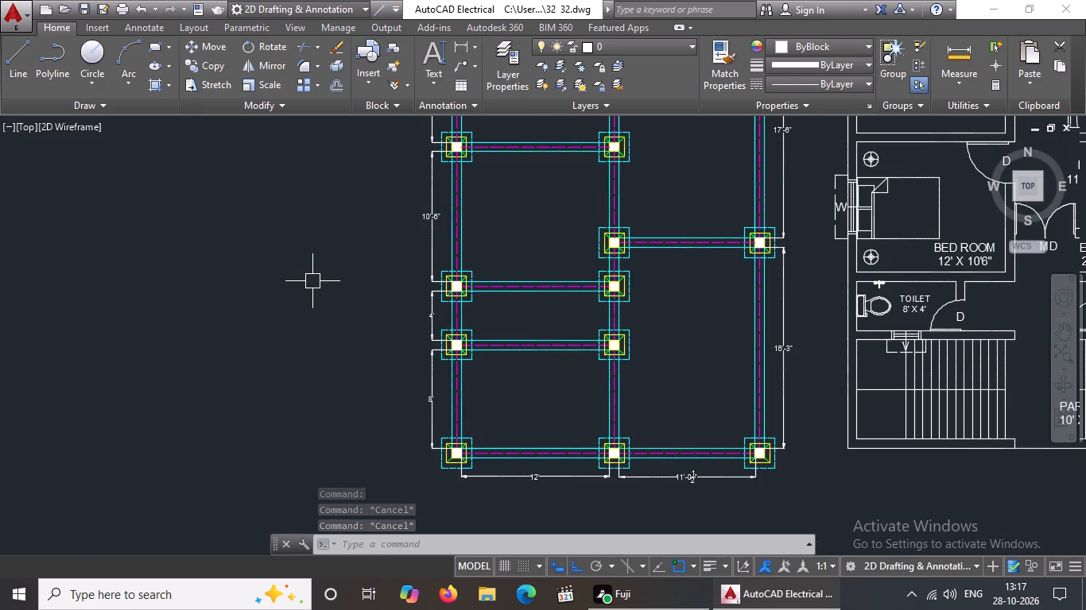
{"action": "scroll", "coordinate": [312, 282], "scroll_direction": "down", "scroll_amount": 1}
{"action": "key", "text": "Escape"}
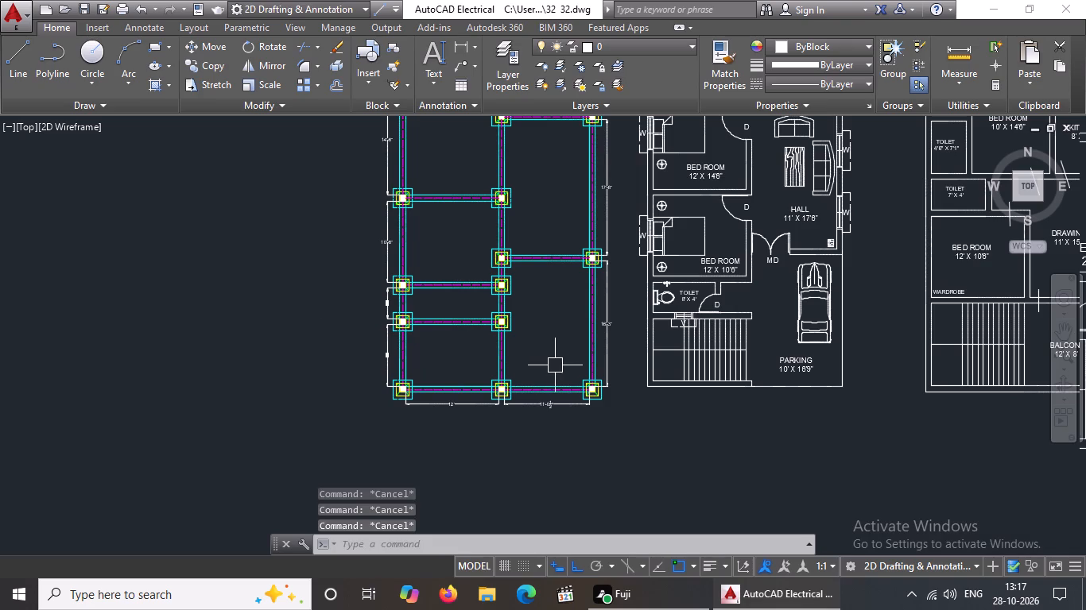
Copy the MD door label from the floor plan to just below the column layout's bottom-left footing, with Ortho turned off.
{"action": "scroll", "coordinate": [616, 398], "scroll_direction": "up", "scroll_amount": 3}
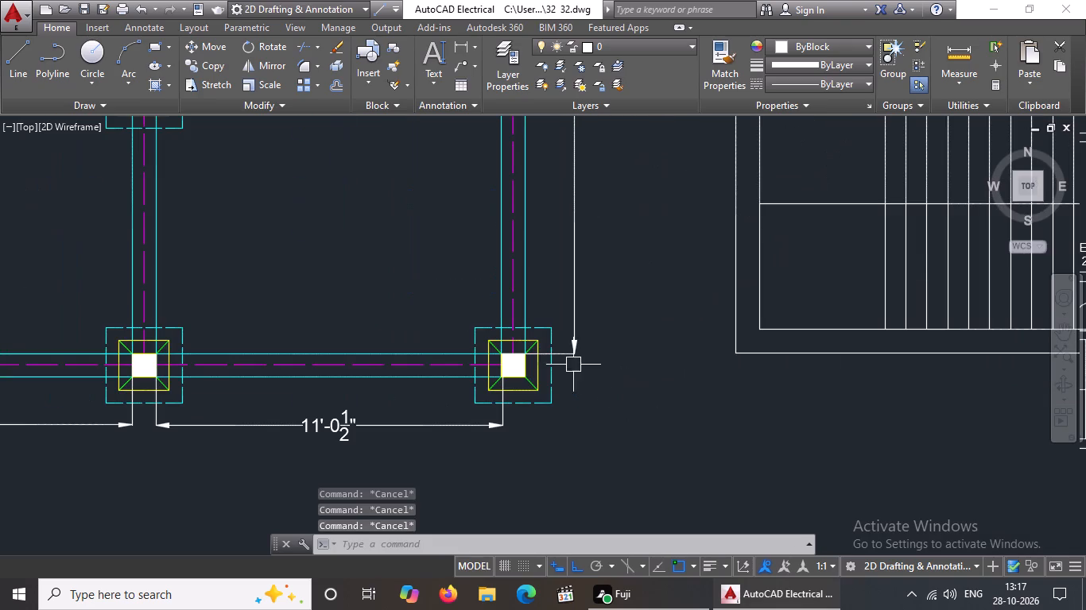
{"action": "scroll", "coordinate": [575, 364], "scroll_direction": "down", "scroll_amount": 3}
{"action": "scroll", "coordinate": [451, 384], "scroll_direction": "up", "scroll_amount": 3}
{"action": "scroll", "coordinate": [462, 369], "scroll_direction": "down", "scroll_amount": 2}
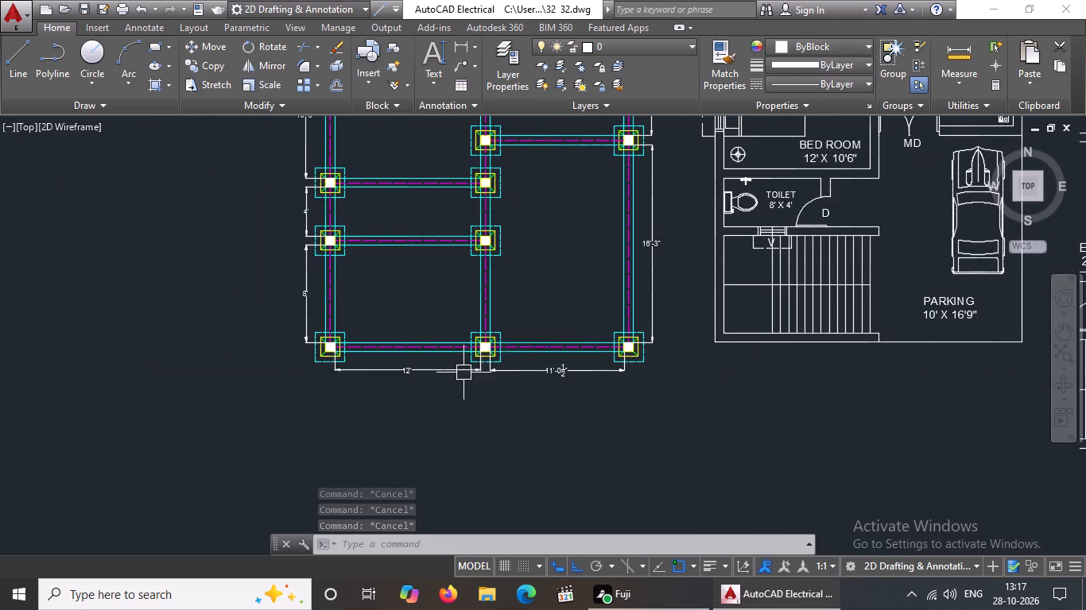
{"action": "scroll", "coordinate": [820, 322], "scroll_direction": "down", "scroll_amount": 1}
{"action": "scroll", "coordinate": [875, 210], "scroll_direction": "up", "scroll_amount": 3}
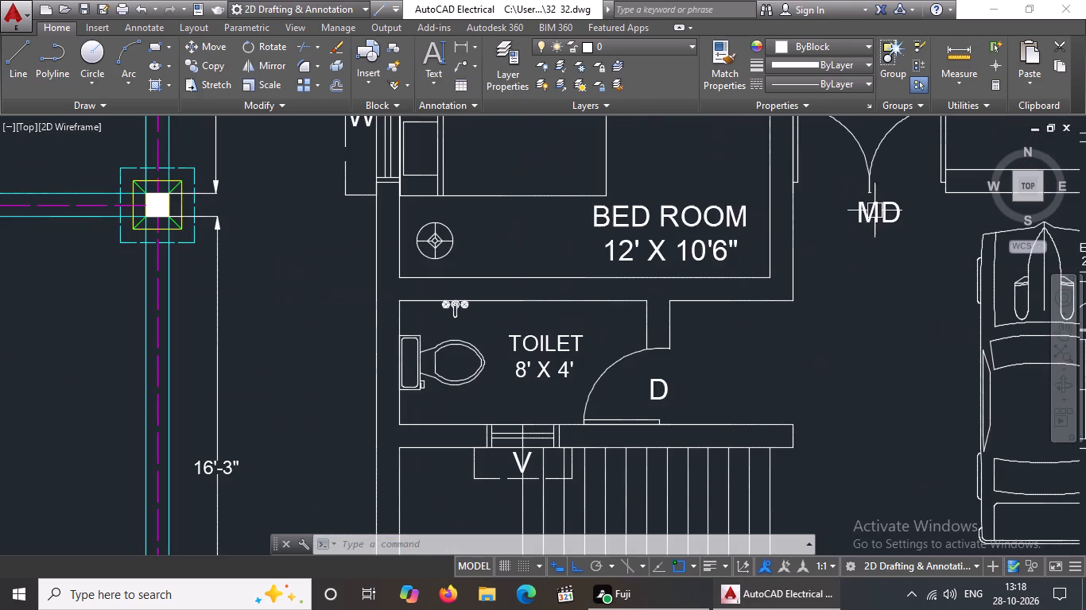
{"action": "left_click", "coordinate": [864, 214]}
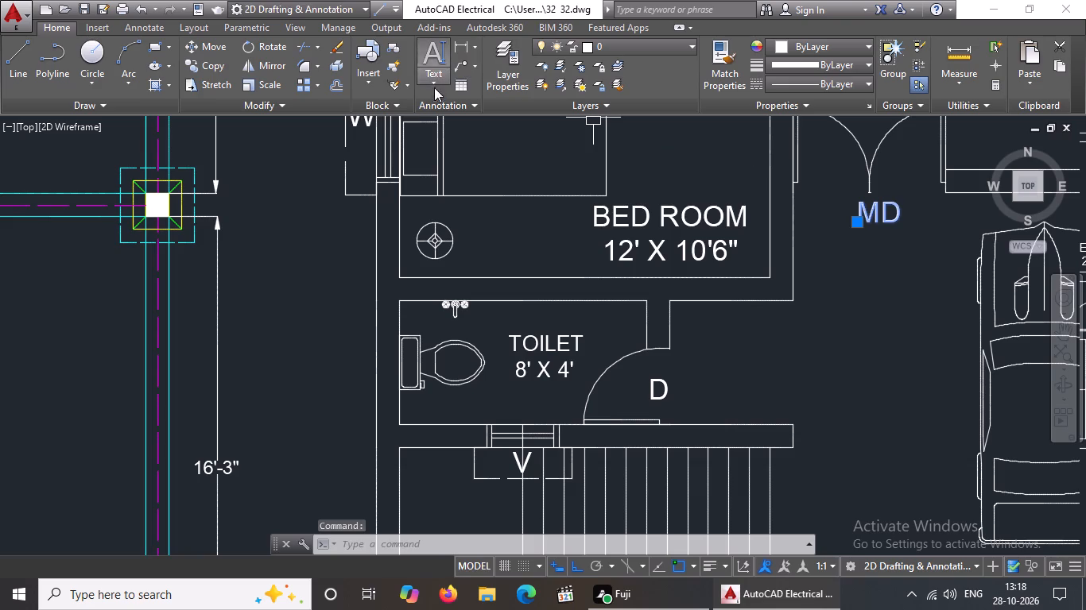
{"action": "left_click", "coordinate": [215, 68]}
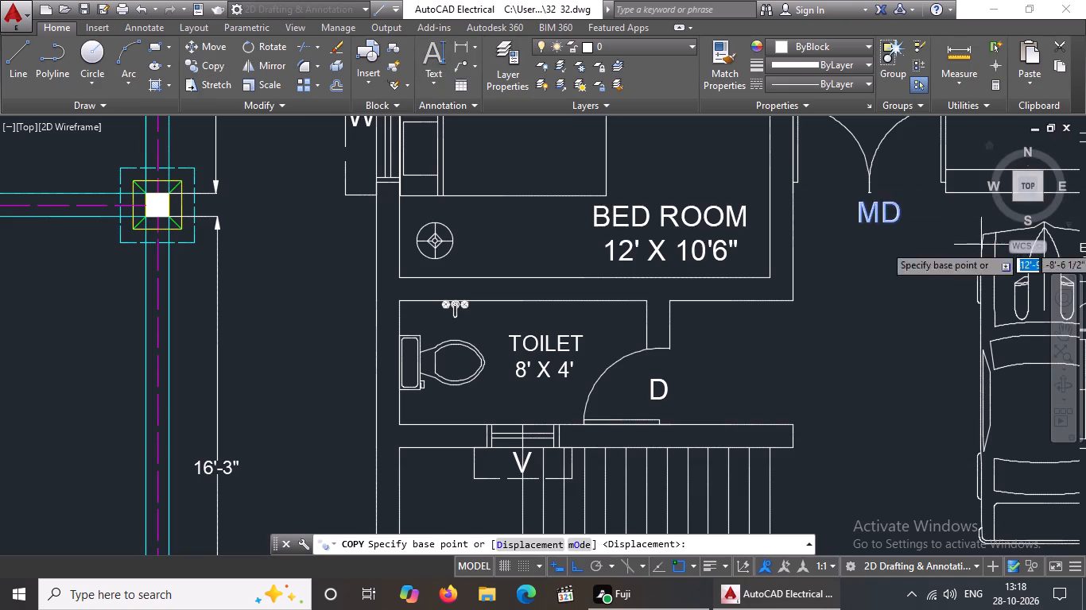
{"action": "left_click_drag", "start_coordinate": [875, 212], "coordinate": [869, 221]}
{"action": "scroll", "coordinate": [708, 291], "scroll_direction": "down", "scroll_amount": 2}
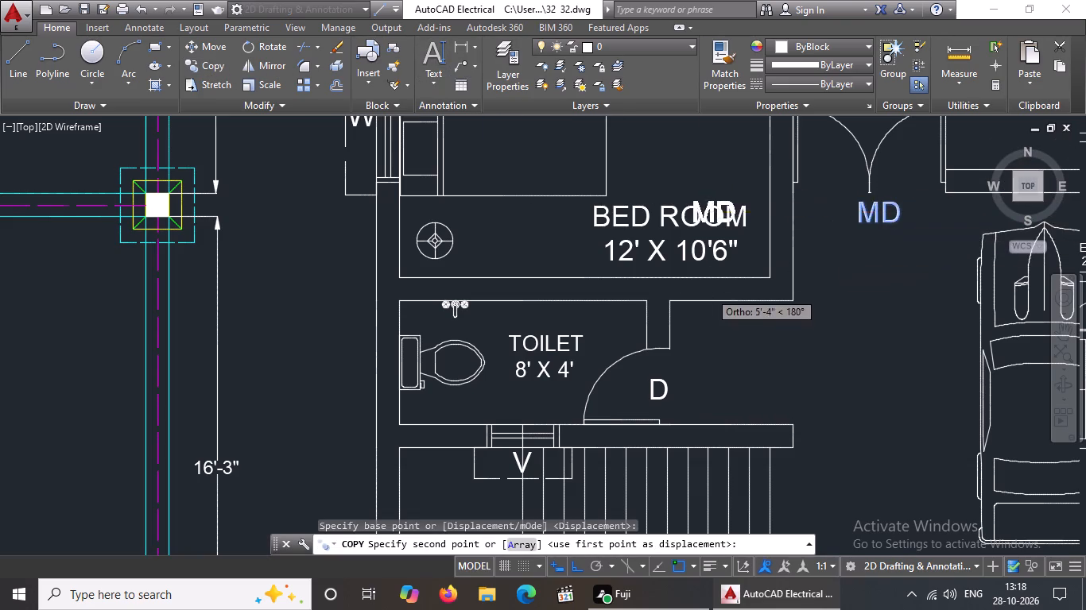
{"action": "scroll", "coordinate": [708, 291], "scroll_direction": "down", "scroll_amount": 1}
{"action": "left_click", "coordinate": [576, 565]}
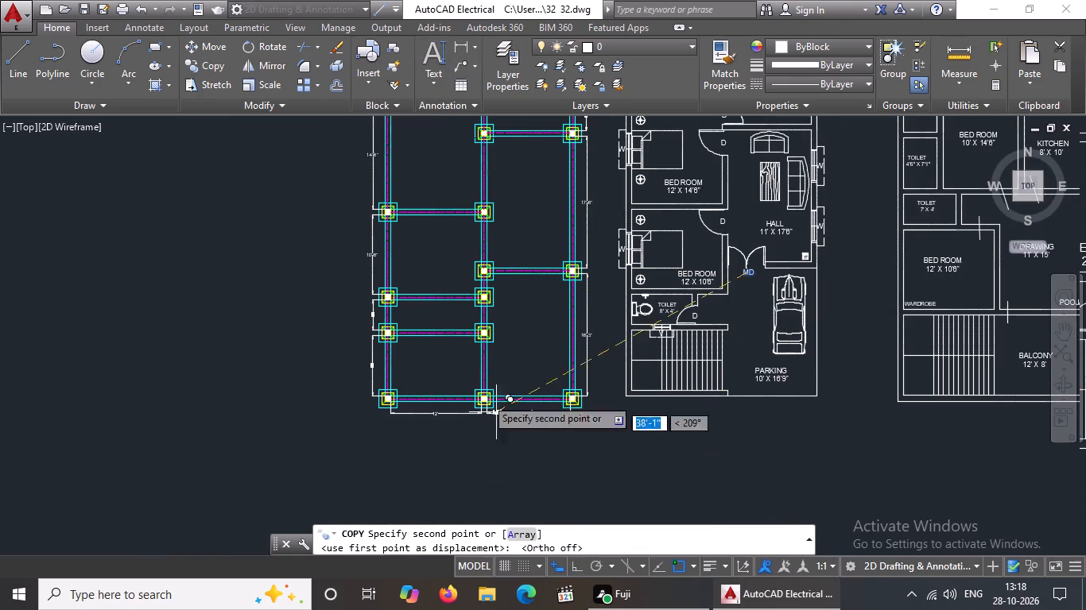
{"action": "scroll", "coordinate": [411, 391], "scroll_direction": "up", "scroll_amount": 3}
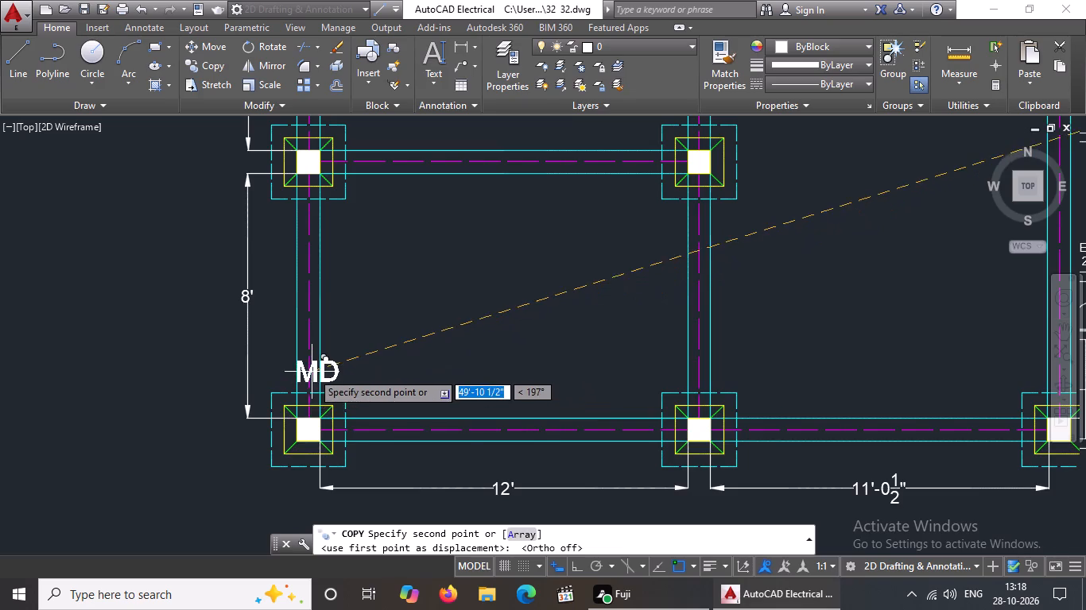
{"action": "scroll", "coordinate": [312, 372], "scroll_direction": "down", "scroll_amount": 2}
{"action": "scroll", "coordinate": [305, 379], "scroll_direction": "up", "scroll_amount": 2}
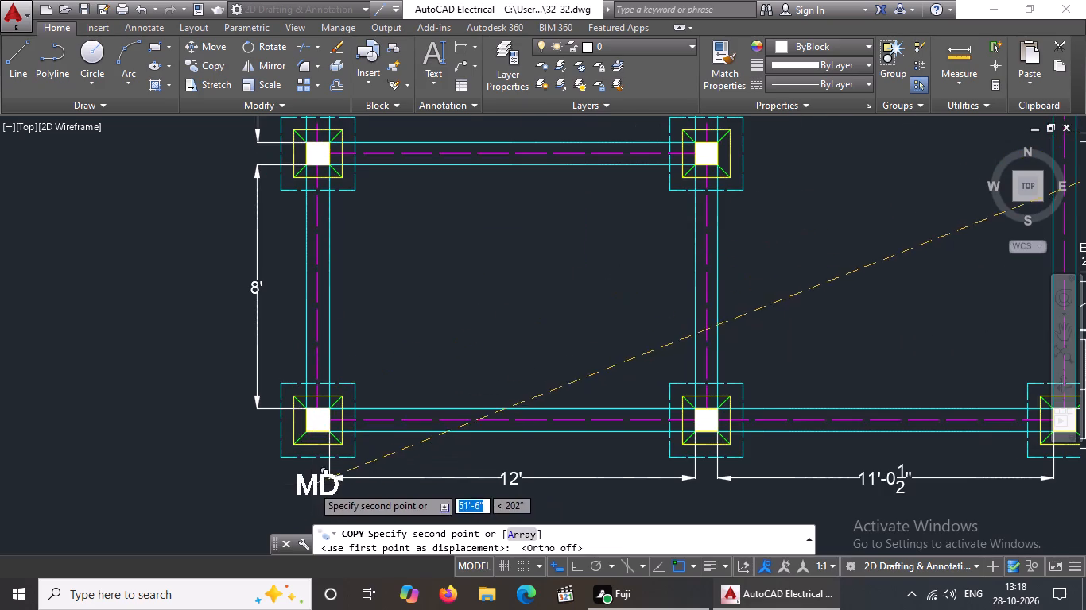
{"action": "scroll", "coordinate": [312, 485], "scroll_direction": "up", "scroll_amount": 2}
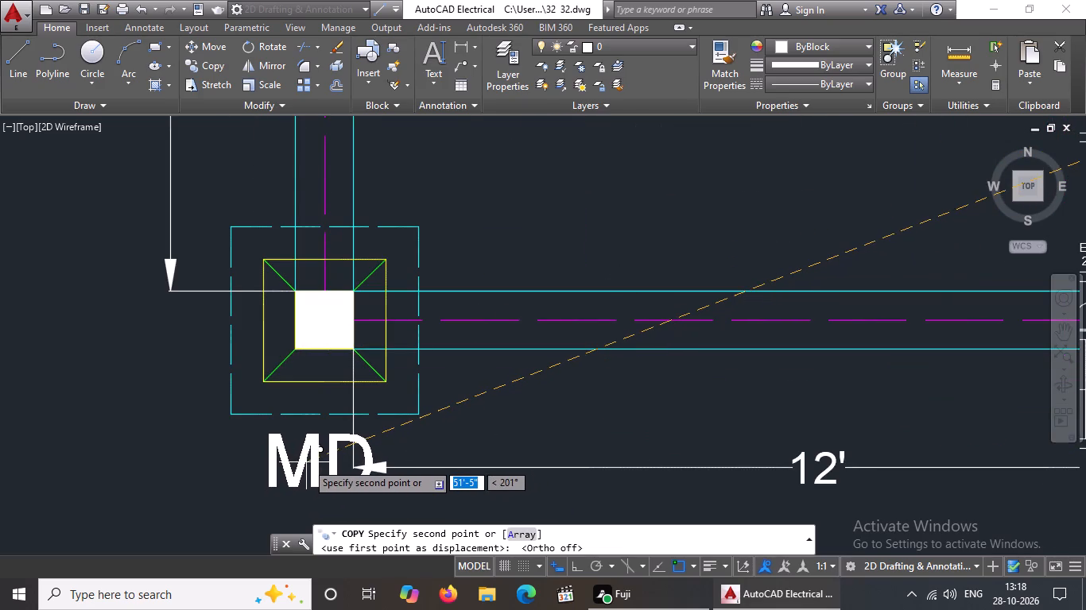
{"action": "left_click", "coordinate": [306, 462]}
{"action": "key", "text": "Escape"}
Change the text of the copied MD label below the bottom-left footing to CF1.
{"action": "left_click", "coordinate": [301, 466]}
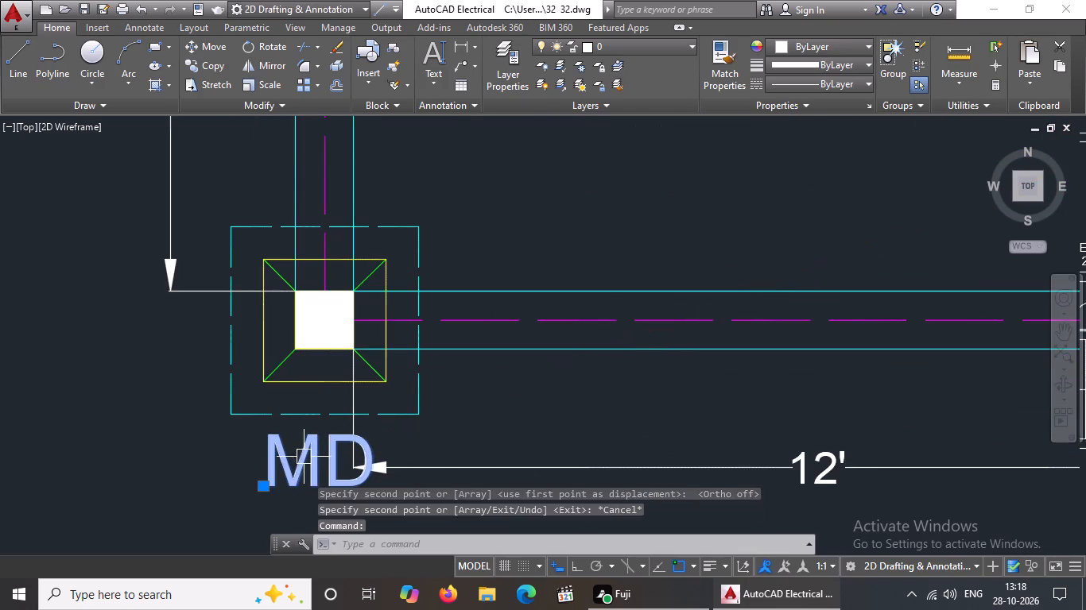
{"action": "double_click", "coordinate": [304, 456]}
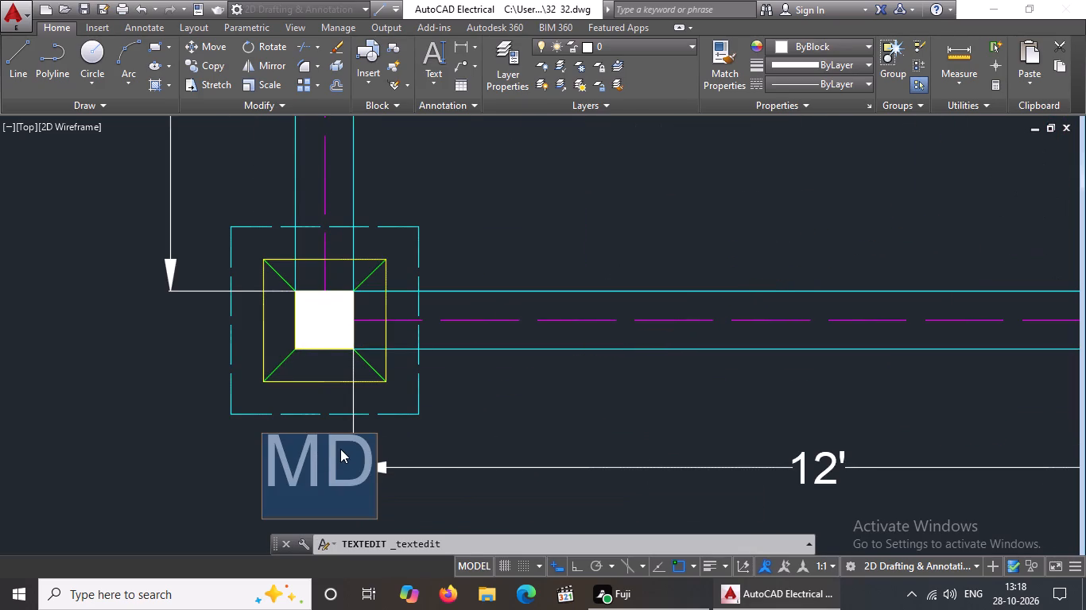
{"action": "key", "text": "BackSpace"}
{"action": "key", "text": "BackSpace"}
{"action": "type", "text": "CF1"}
{"action": "left_click", "coordinate": [107, 447]}
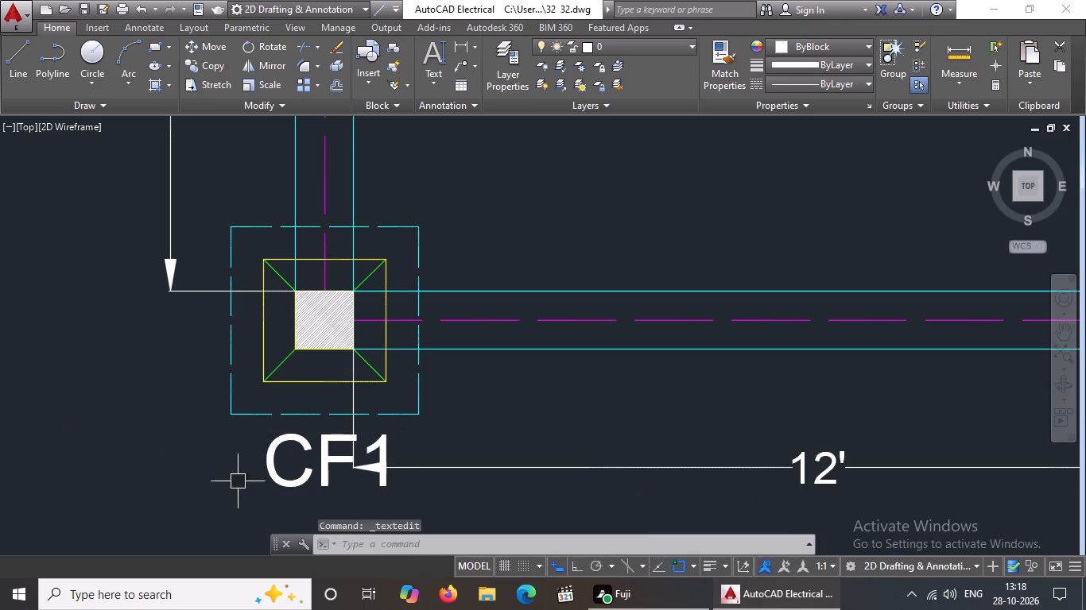
Shift the CF1 label slightly left so it lines up with the left edge of the bottom-left footing.
{"action": "left_click", "coordinate": [297, 476]}
{"action": "left_click", "coordinate": [260, 485]}
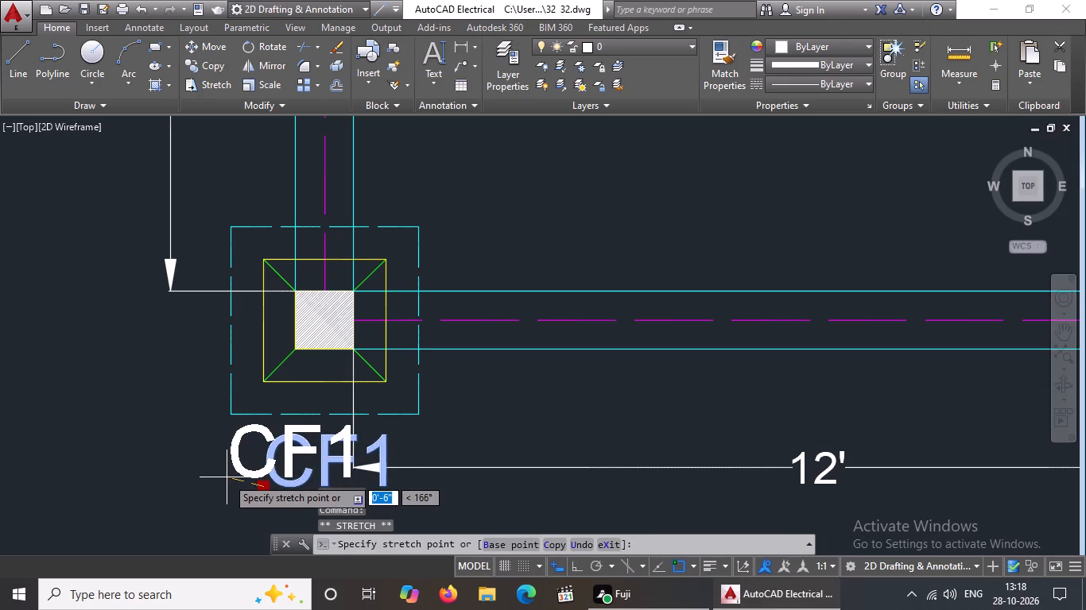
{"action": "left_click", "coordinate": [231, 491]}
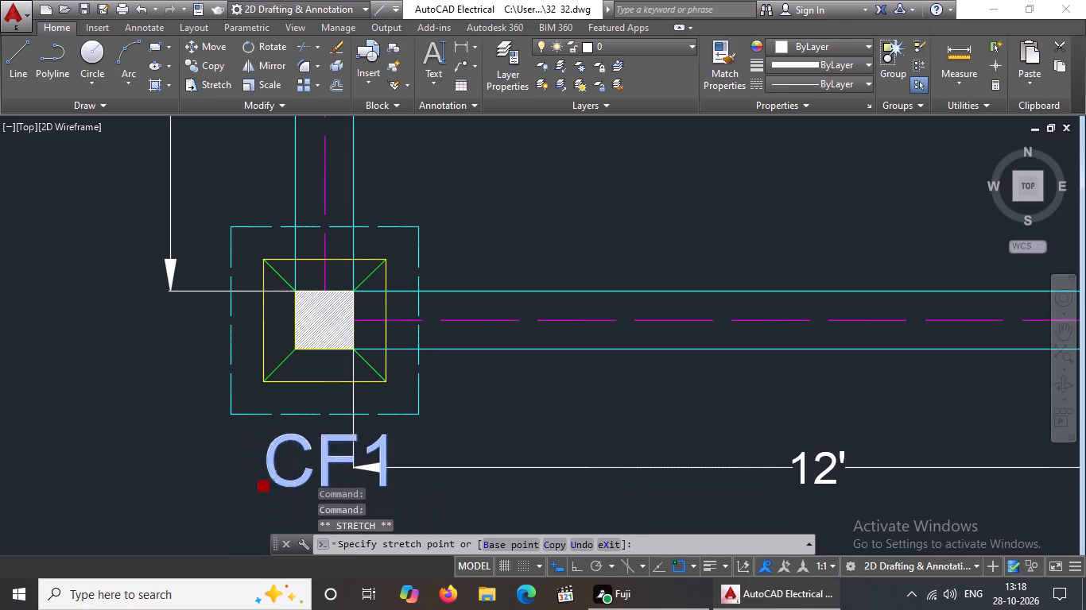
{"action": "scroll", "coordinate": [273, 427], "scroll_direction": "down", "scroll_amount": 2}
{"action": "key", "text": "Escape"}
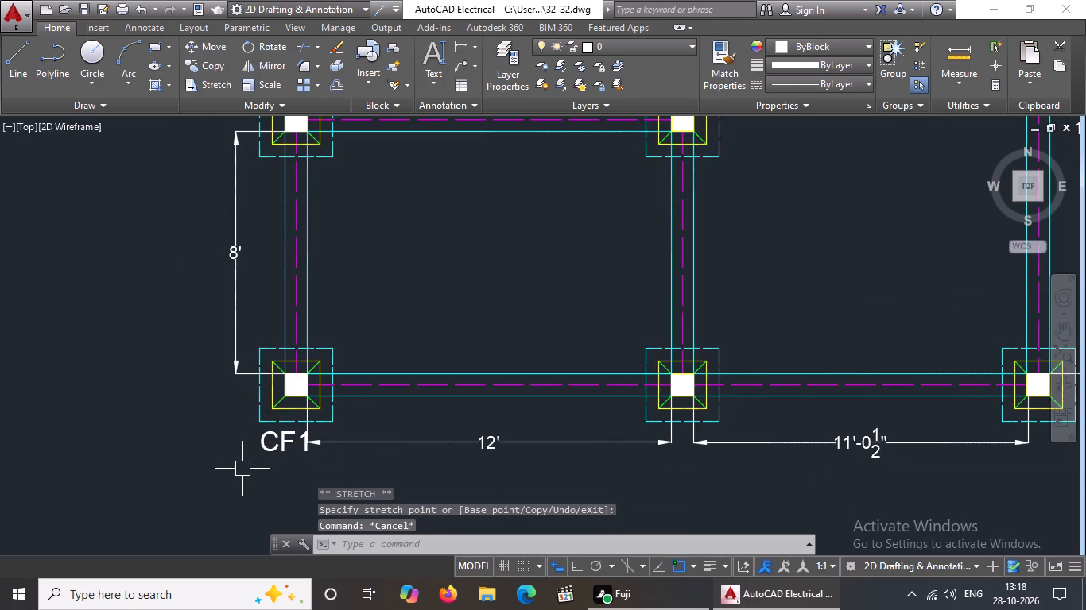
Copy the CF1 label below the middle and right footings of the column layout's bottom row.
{"action": "left_click", "coordinate": [271, 446]}
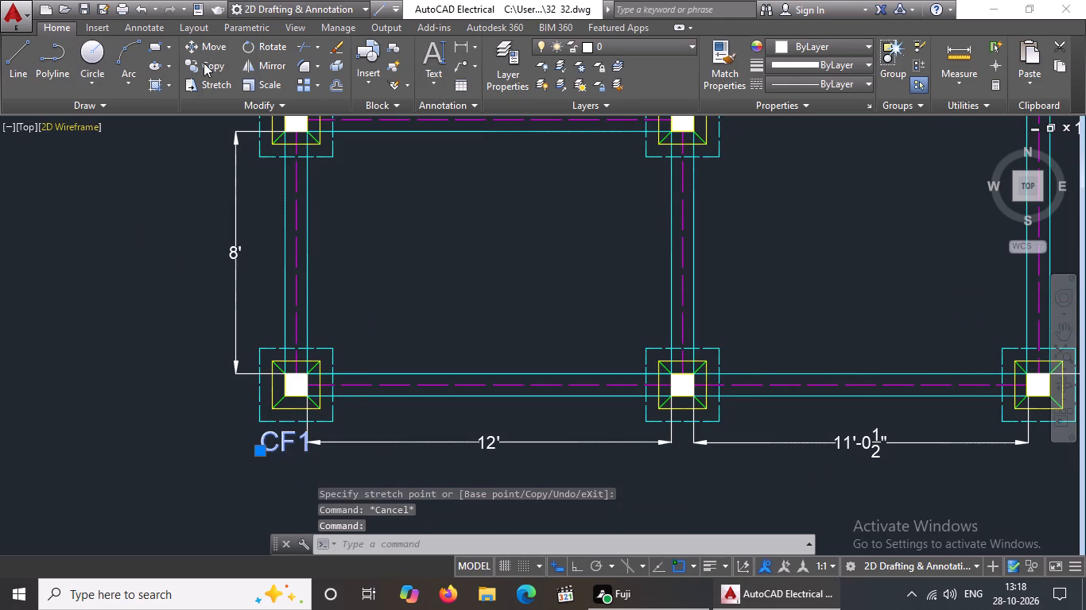
{"action": "left_click", "coordinate": [204, 63]}
{"action": "left_click", "coordinate": [284, 441]}
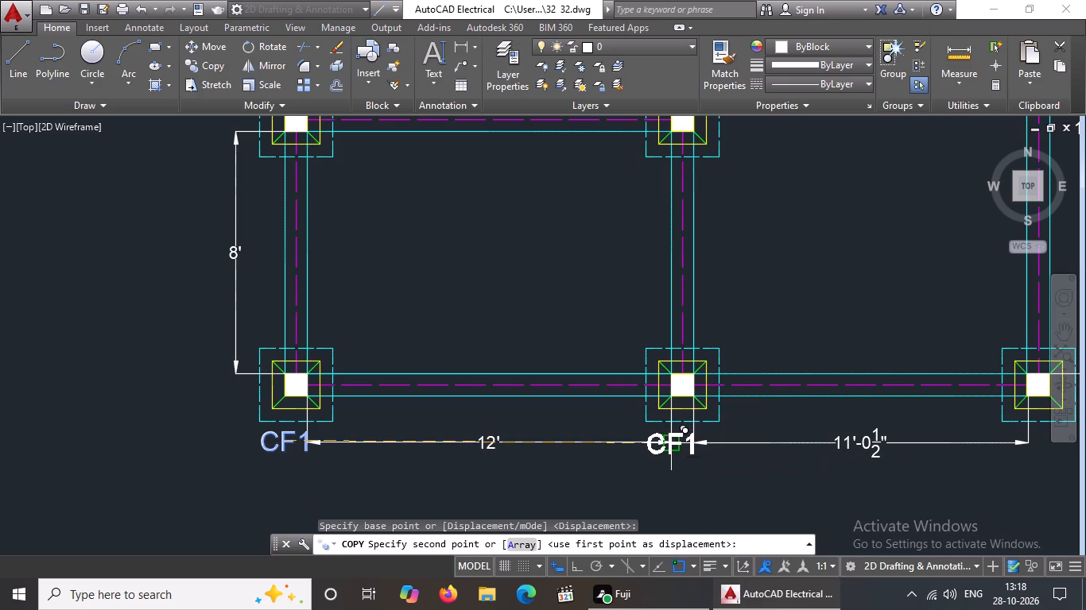
{"action": "left_click", "coordinate": [670, 444]}
{"action": "scroll", "coordinate": [554, 426], "scroll_direction": "down", "scroll_amount": 3}
{"action": "scroll", "coordinate": [670, 430], "scroll_direction": "up", "scroll_amount": 5}
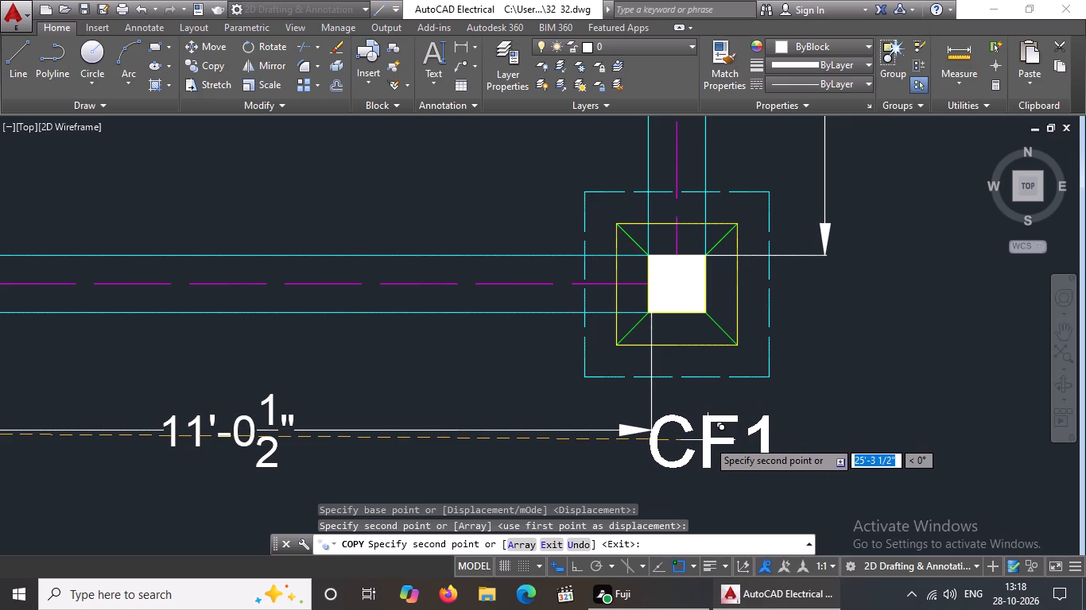
{"action": "left_click", "coordinate": [709, 433]}
Copy the CF1 label below the left and middle footings of the column layout's second row from the bottom.
{"action": "scroll", "coordinate": [731, 423], "scroll_direction": "down", "scroll_amount": 4}
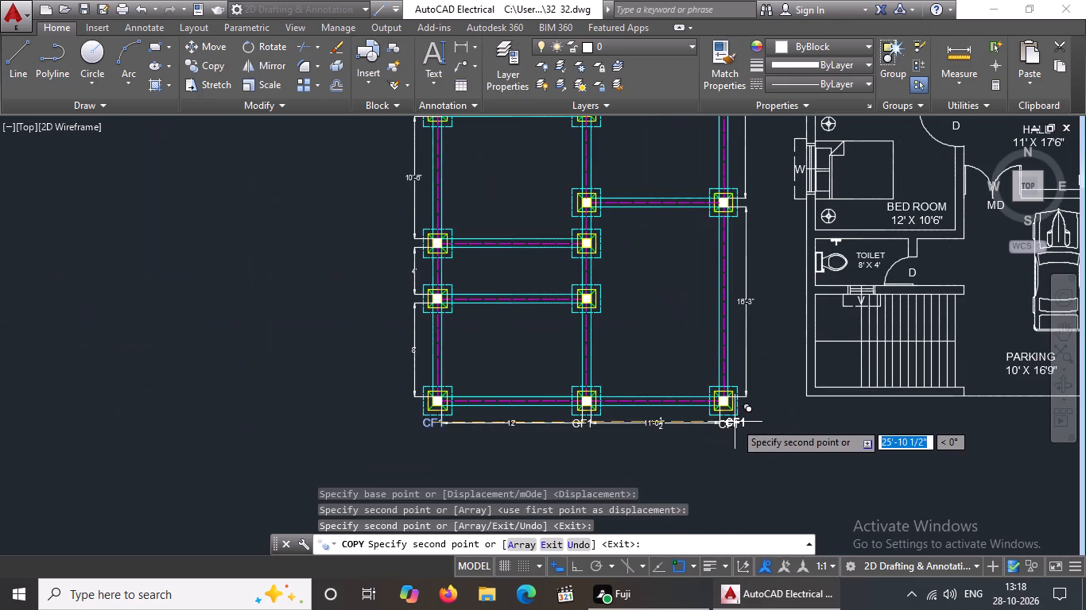
{"action": "scroll", "coordinate": [435, 326], "scroll_direction": "up", "scroll_amount": 1}
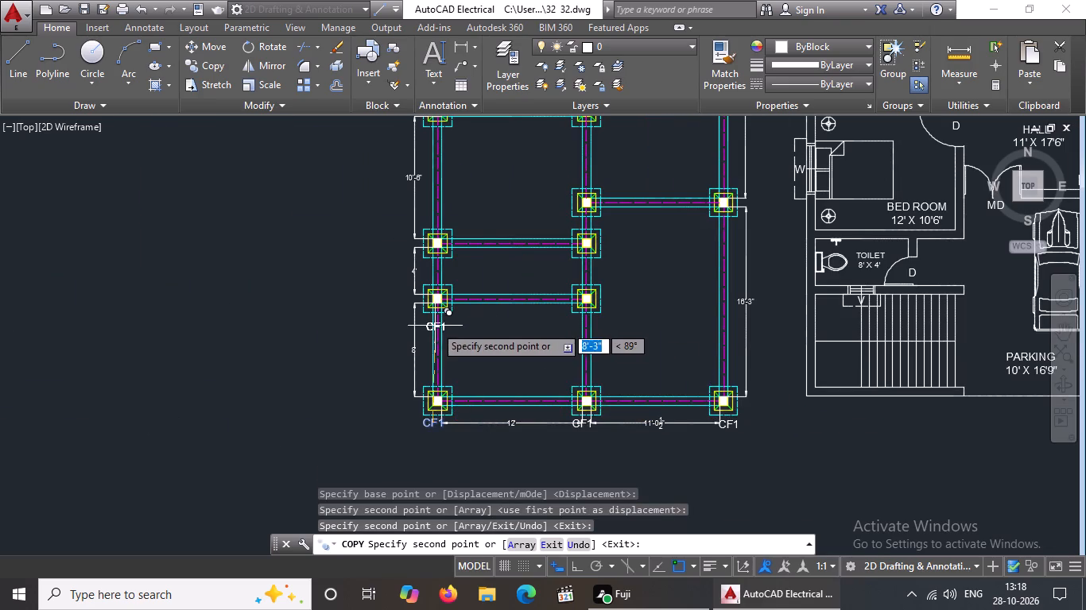
{"action": "scroll", "coordinate": [435, 326], "scroll_direction": "up", "scroll_amount": 1}
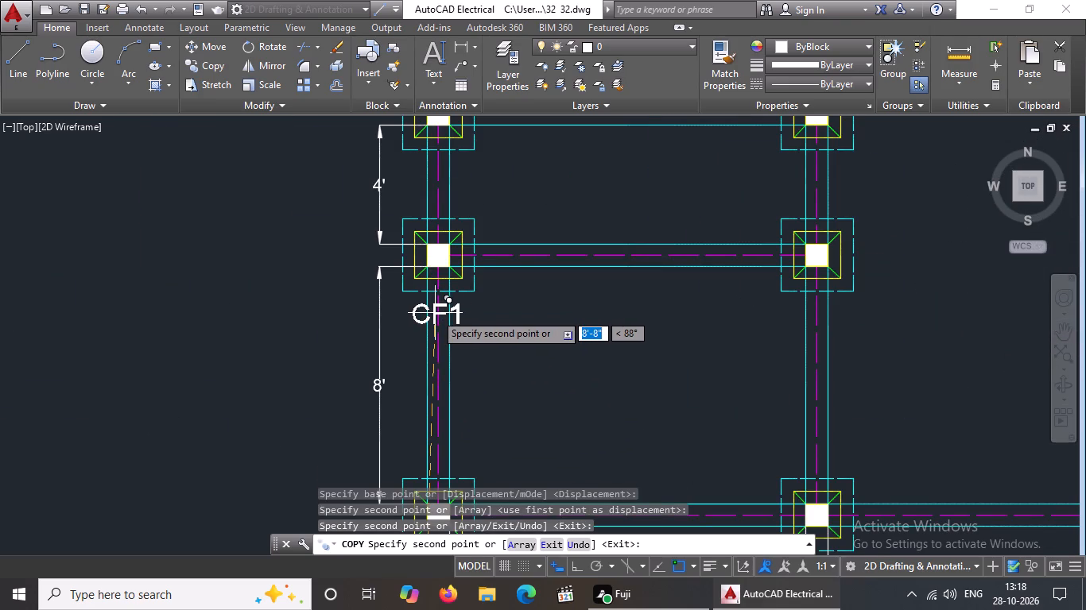
{"action": "left_click", "coordinate": [435, 313]}
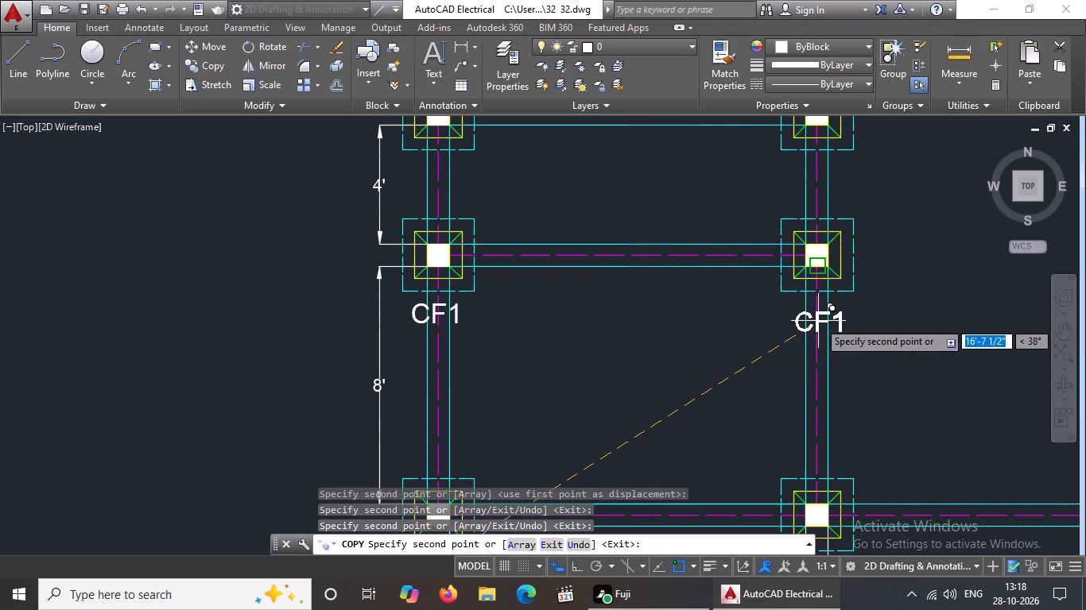
{"action": "left_click", "coordinate": [818, 318]}
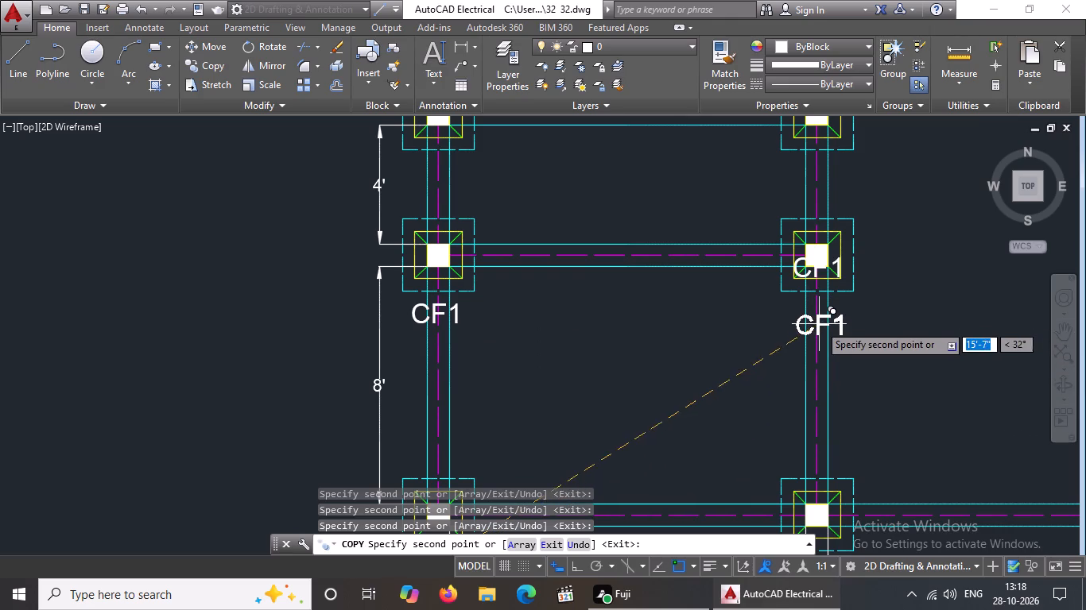
{"action": "left_click", "coordinate": [819, 321]}
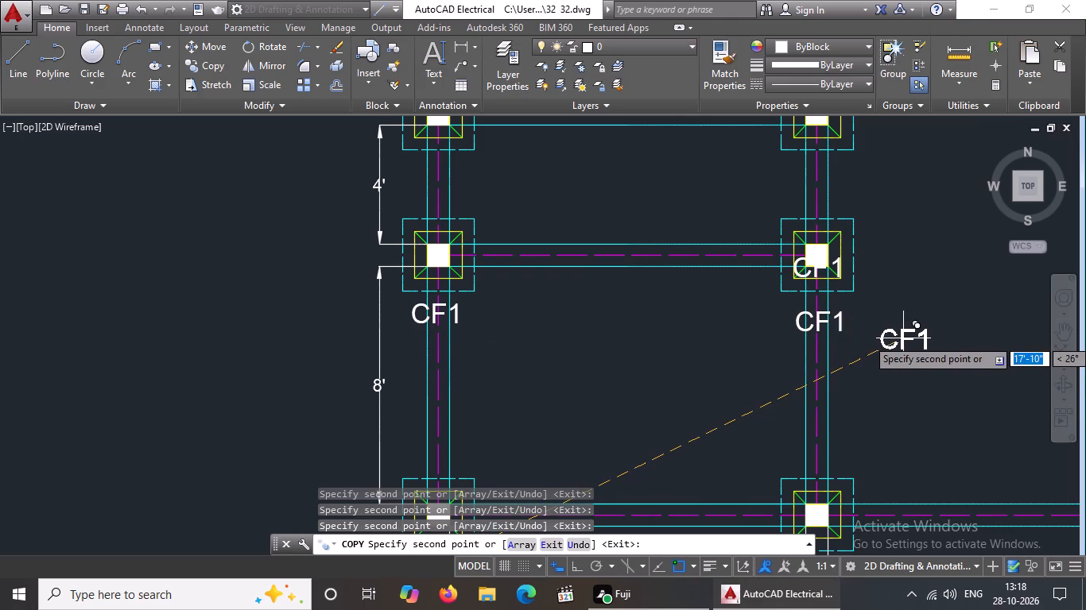
{"action": "key", "text": "Escape"}
Delete the stray CF1 label overlapping the middle footing of the second row from the bottom.
{"action": "scroll", "coordinate": [889, 306], "scroll_direction": "up", "scroll_amount": 2}
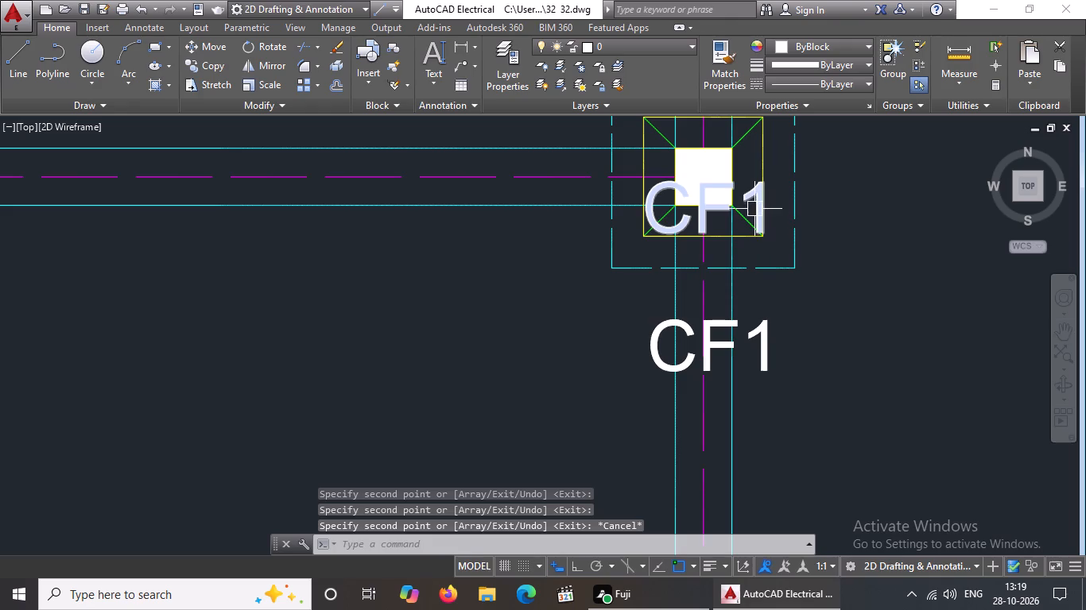
{"action": "left_click", "coordinate": [755, 195]}
{"action": "key", "text": "Delete"}
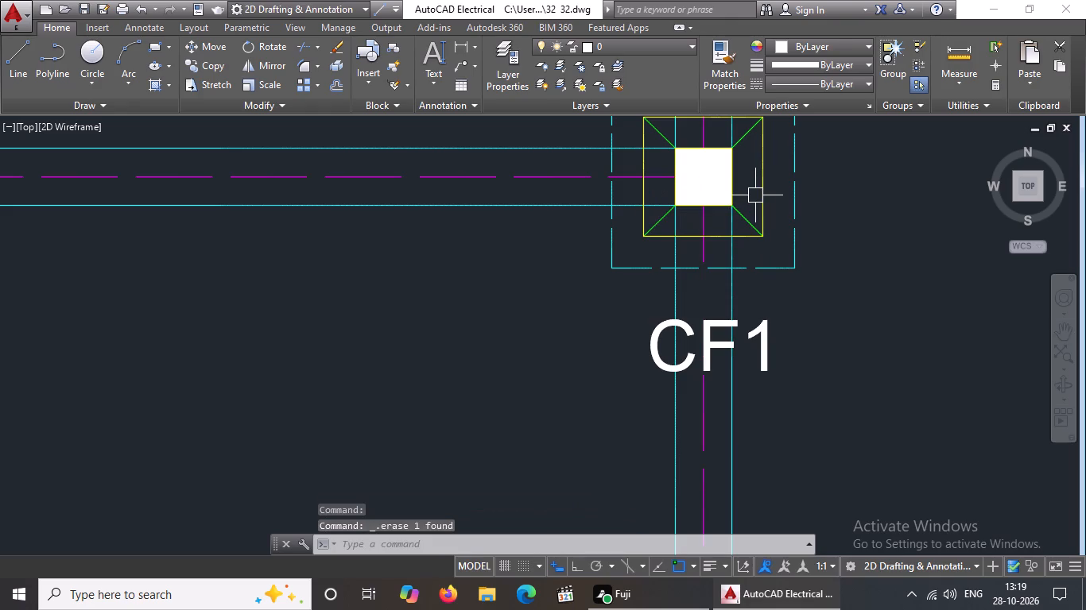
Nudge the CF1 label below the second row's middle footing slightly up, closer in line with the left footing's label.
{"action": "scroll", "coordinate": [796, 323], "scroll_direction": "down", "scroll_amount": 4}
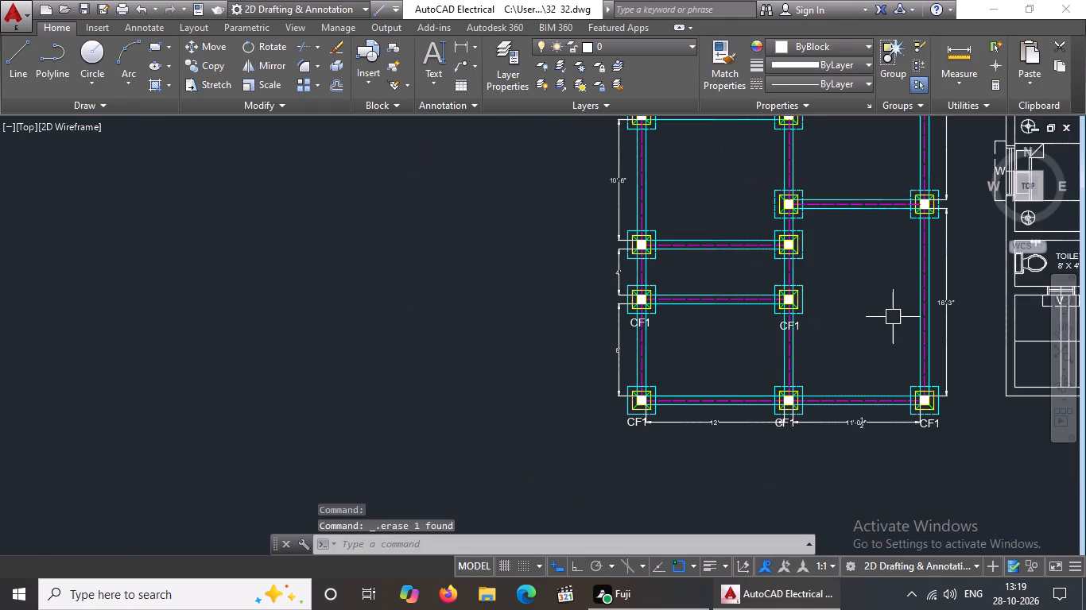
{"action": "middle_click_drag", "start_coordinate": [886, 317], "coordinate": [840, 349]}
{"action": "scroll", "coordinate": [738, 349], "scroll_direction": "up", "scroll_amount": 3}
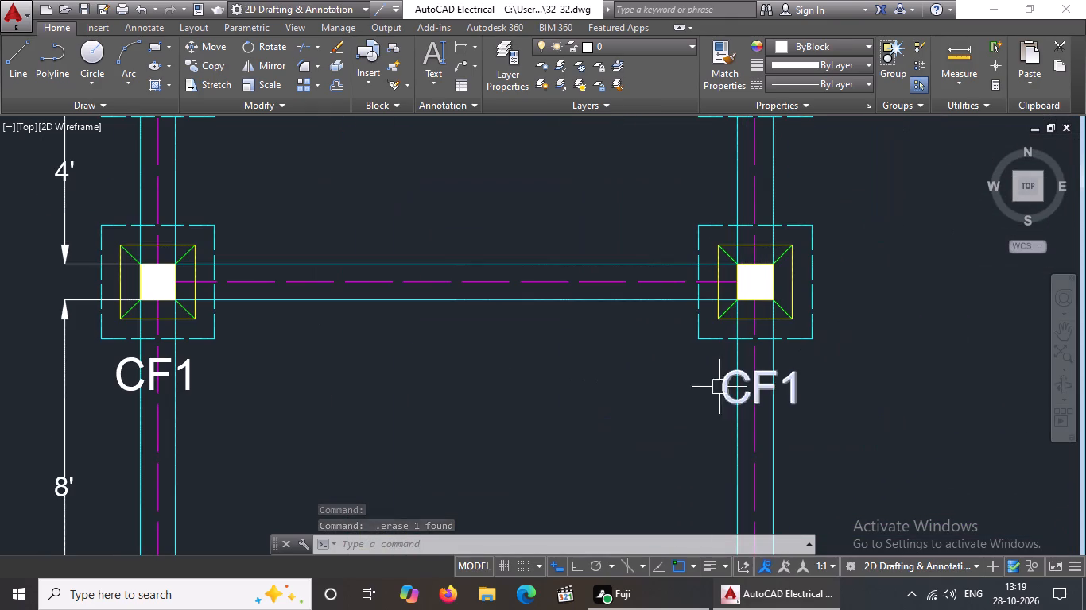
{"action": "left_click", "coordinate": [728, 395]}
{"action": "left_click", "coordinate": [720, 408]}
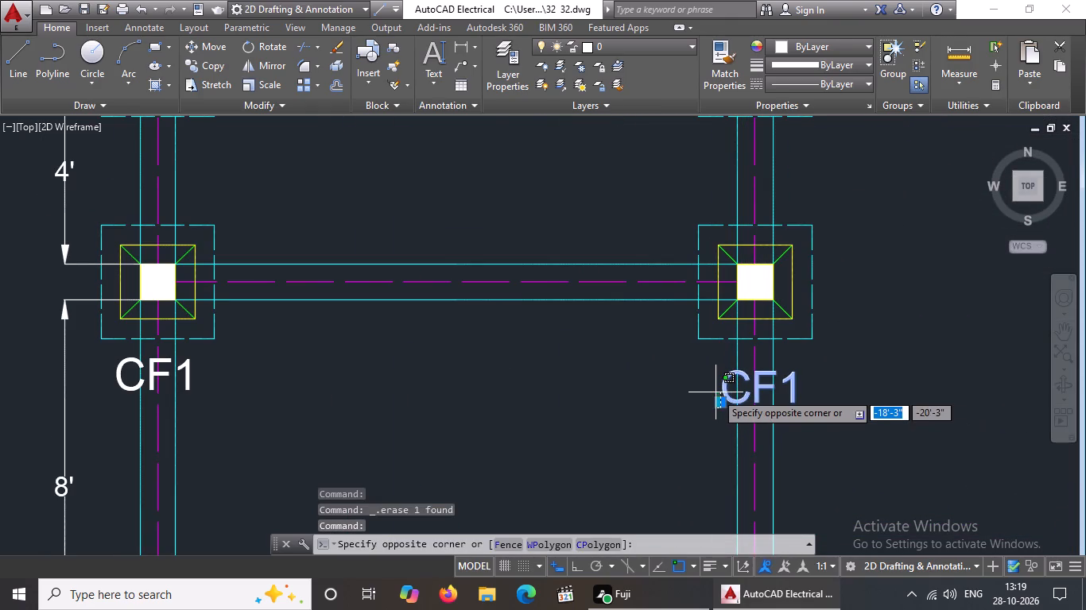
{"action": "left_click", "coordinate": [719, 404]}
{"action": "left_click", "coordinate": [725, 391]}
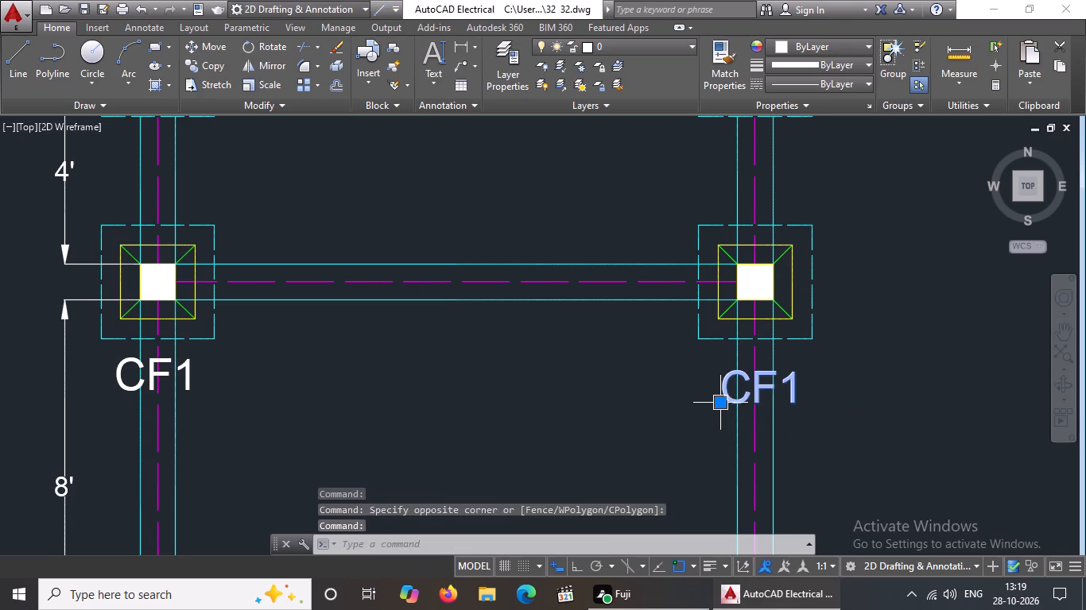
{"action": "left_click", "coordinate": [718, 403]}
{"action": "left_click", "coordinate": [719, 395]}
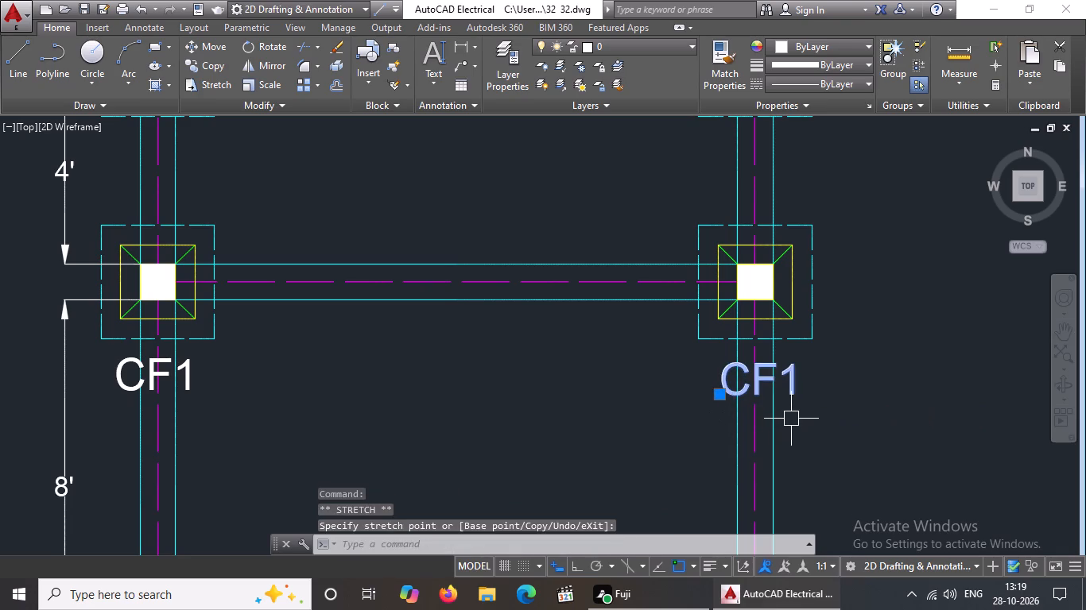
{"action": "key", "text": "Escape"}
Copy the CF1 label from the second row's middle footing to below the left and middle footings of the third row from the bottom.
{"action": "scroll", "coordinate": [727, 401], "scroll_direction": "down", "scroll_amount": 1}
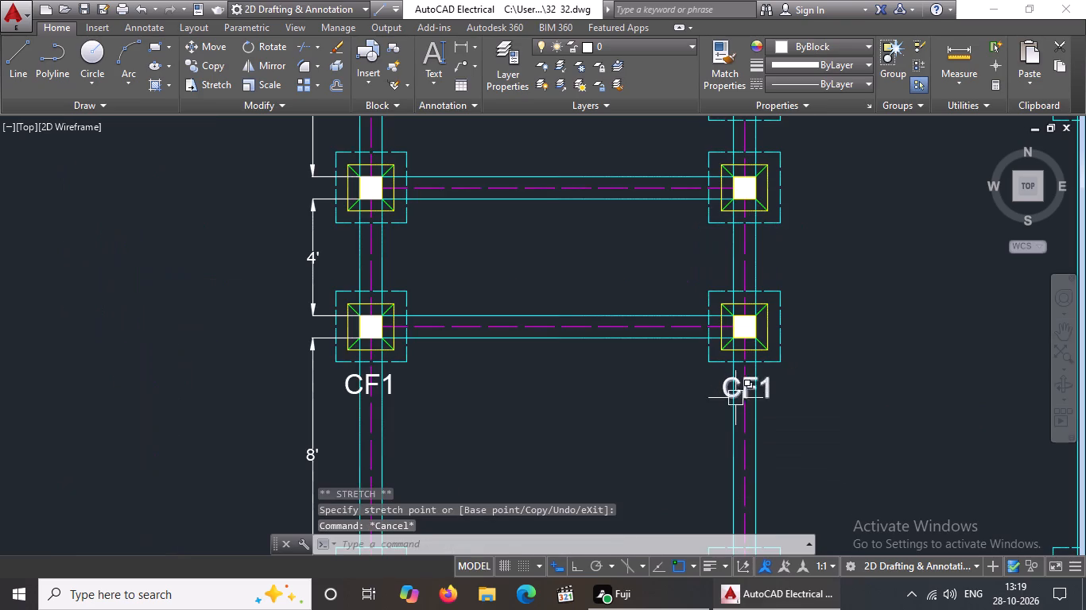
{"action": "scroll", "coordinate": [759, 388], "scroll_direction": "down", "scroll_amount": 3}
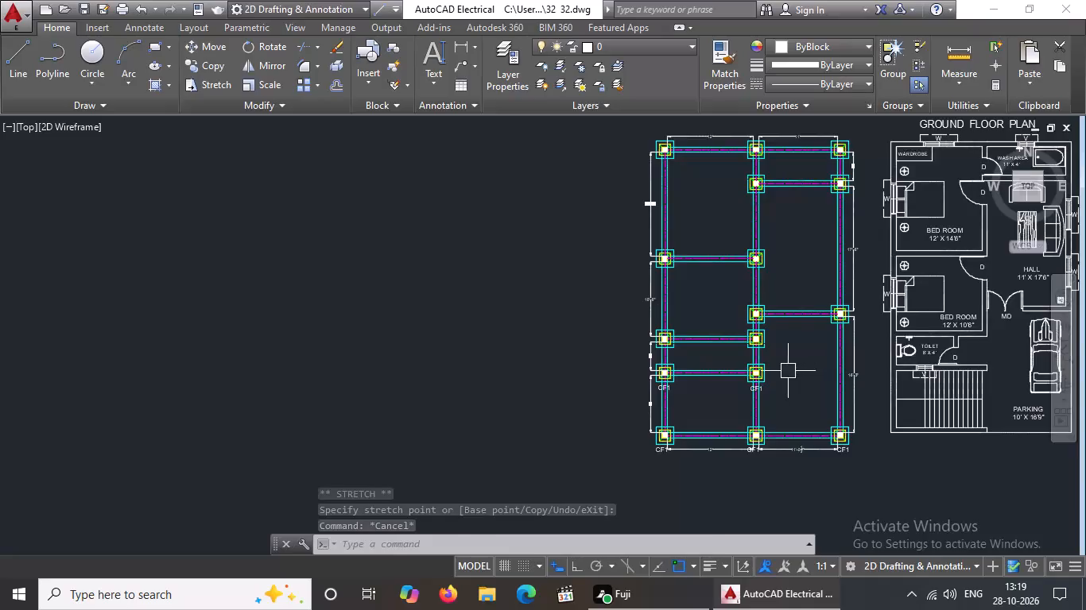
{"action": "scroll", "coordinate": [787, 371], "scroll_direction": "up", "scroll_amount": 2}
{"action": "scroll", "coordinate": [690, 413], "scroll_direction": "up", "scroll_amount": 3}
{"action": "left_click", "coordinate": [699, 421]}
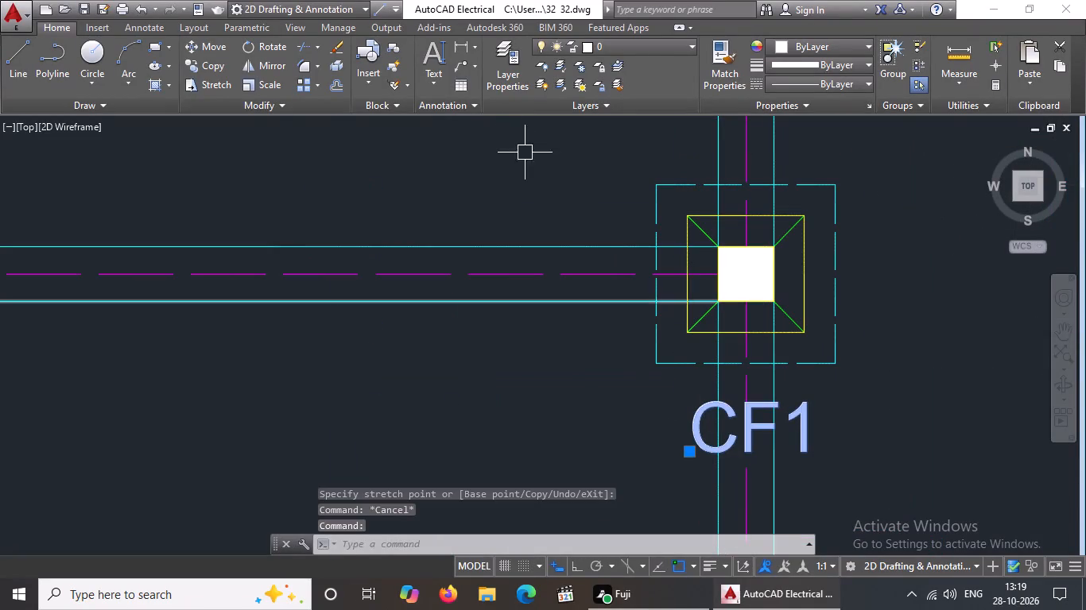
{"action": "left_click", "coordinate": [213, 62]}
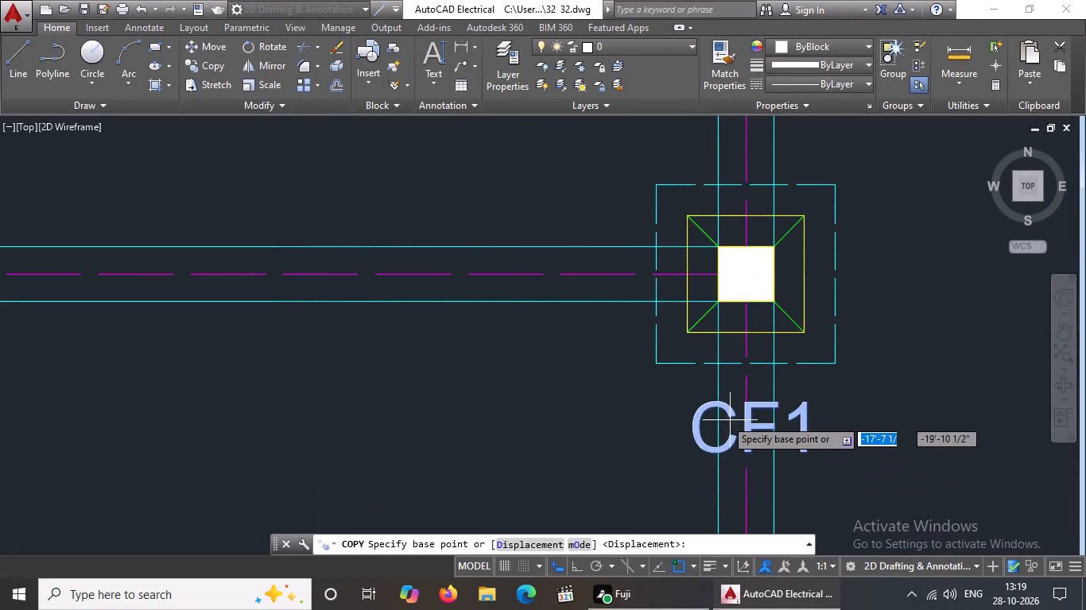
{"action": "left_click", "coordinate": [706, 428]}
{"action": "scroll", "coordinate": [708, 428], "scroll_direction": "down", "scroll_amount": 3}
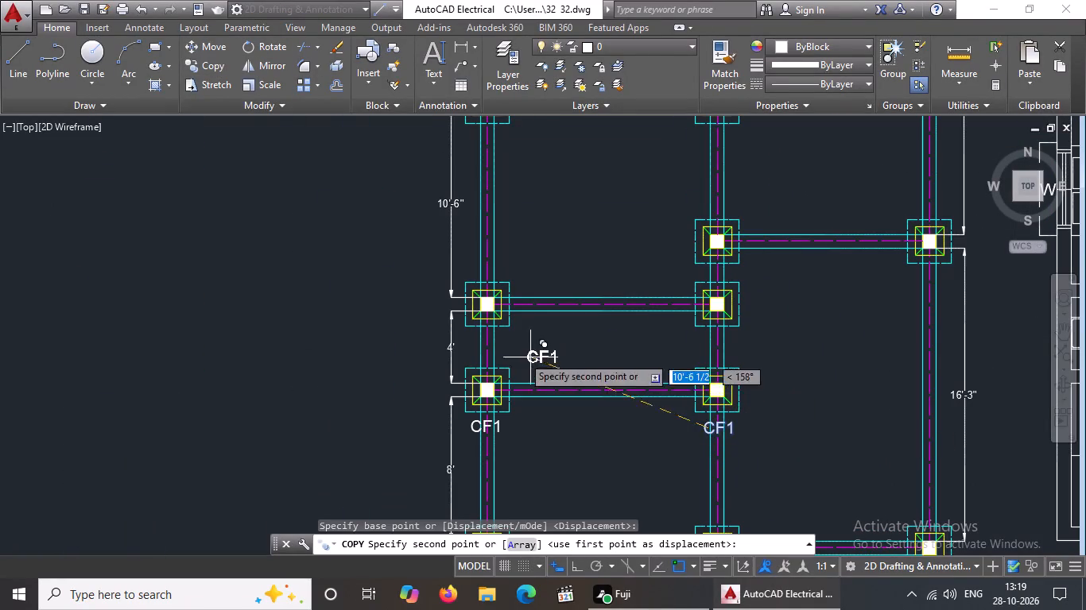
{"action": "scroll", "coordinate": [454, 350], "scroll_direction": "up", "scroll_amount": 2}
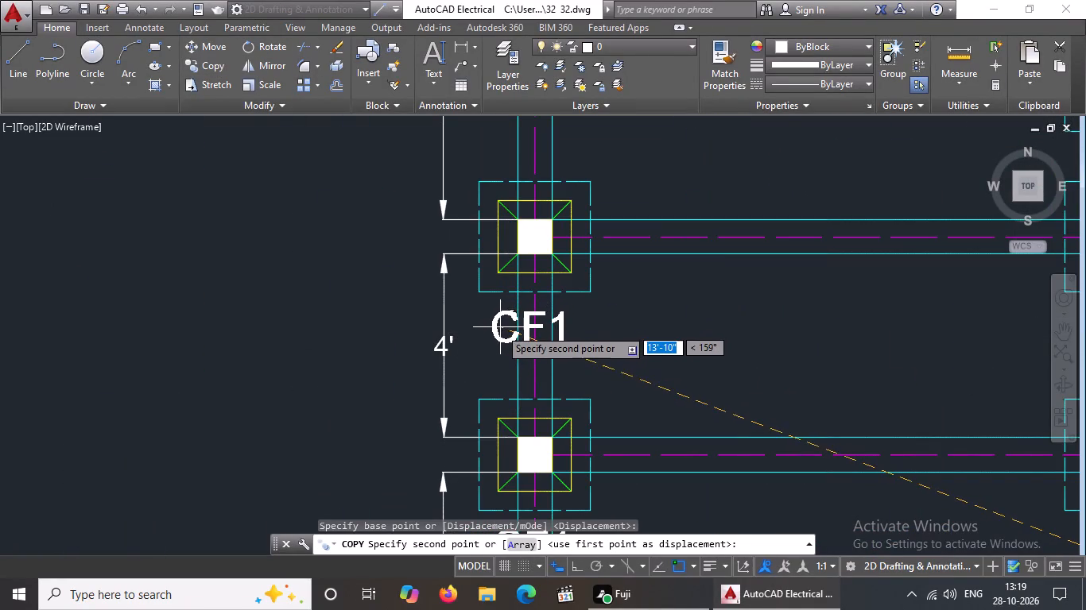
{"action": "left_click", "coordinate": [503, 326]}
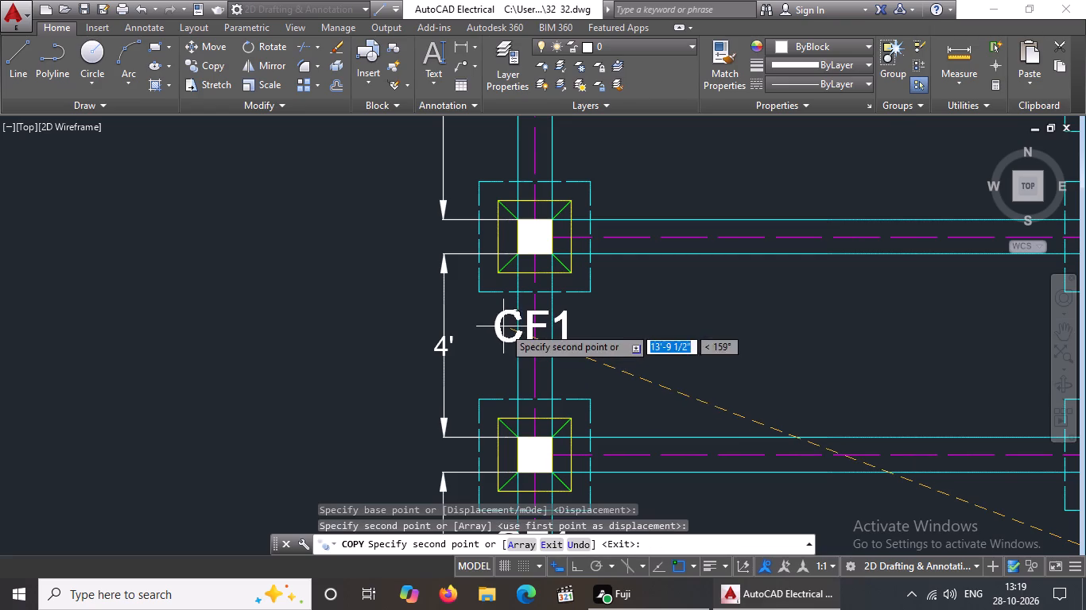
{"action": "scroll", "coordinate": [507, 324], "scroll_direction": "down", "scroll_amount": 1}
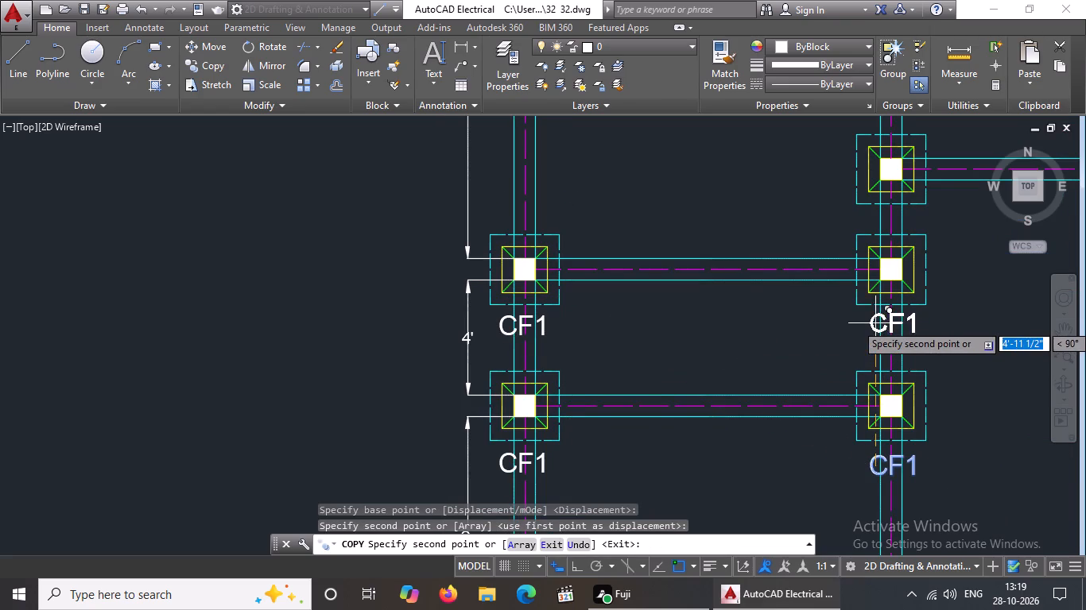
{"action": "left_click", "coordinate": [872, 327]}
Copy the CF1 label below the middle and right footings of the row at the upper end of the 16'-3" dimension.
{"action": "scroll", "coordinate": [872, 327], "scroll_direction": "down", "scroll_amount": 3}
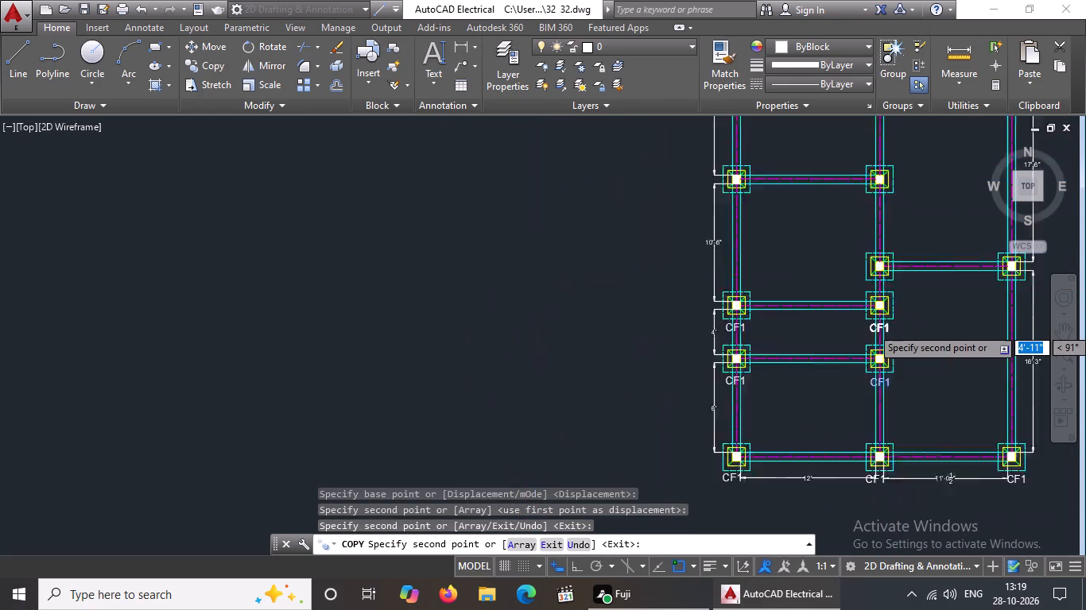
{"action": "scroll", "coordinate": [897, 299], "scroll_direction": "up", "scroll_amount": 2}
{"action": "scroll", "coordinate": [824, 299], "scroll_direction": "up", "scroll_amount": 3}
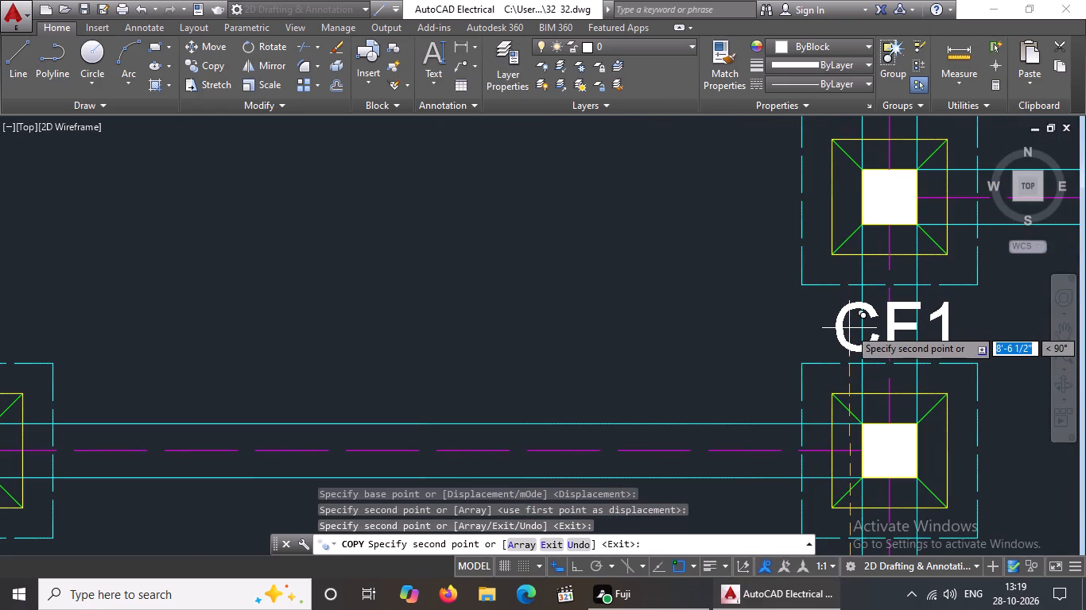
{"action": "left_click", "coordinate": [847, 324]}
{"action": "scroll", "coordinate": [816, 330], "scroll_direction": "down", "scroll_amount": 5}
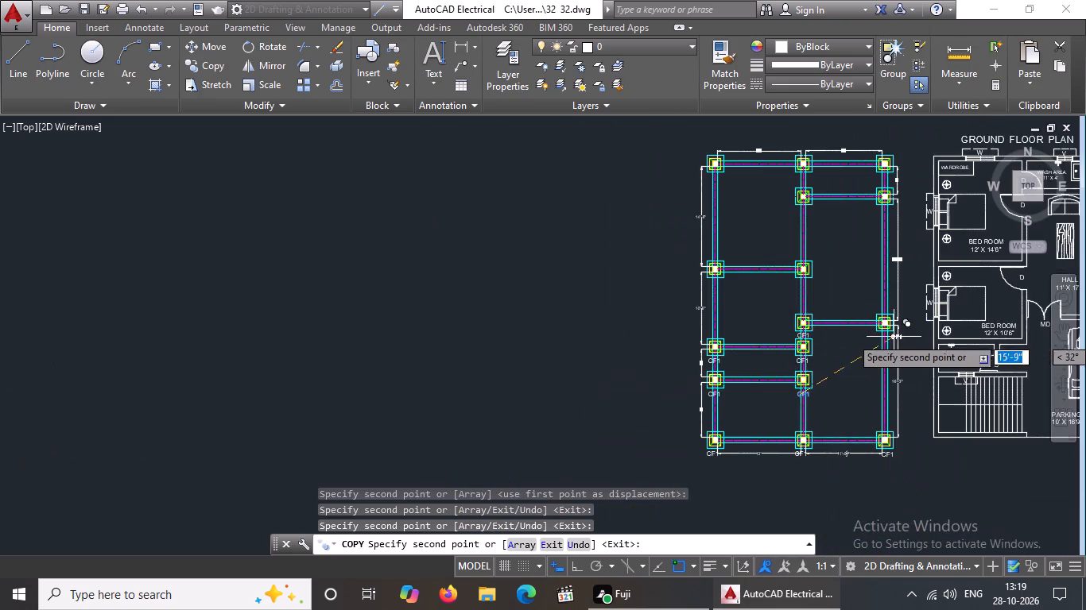
{"action": "scroll", "coordinate": [891, 338], "scroll_direction": "up", "scroll_amount": 3}
{"action": "scroll", "coordinate": [812, 330], "scroll_direction": "up", "scroll_amount": 2}
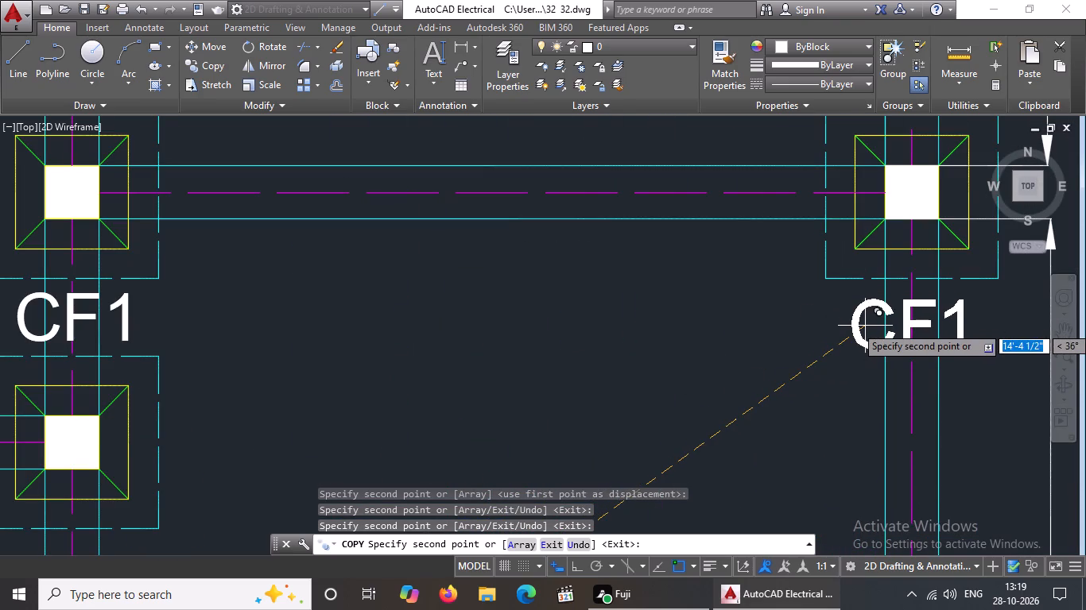
{"action": "left_click", "coordinate": [865, 326]}
Copy the CF1 label below the left and middle footings of the row between the 10'-6" and 14'-6" dimensions.
{"action": "scroll", "coordinate": [848, 329], "scroll_direction": "down", "scroll_amount": 4}
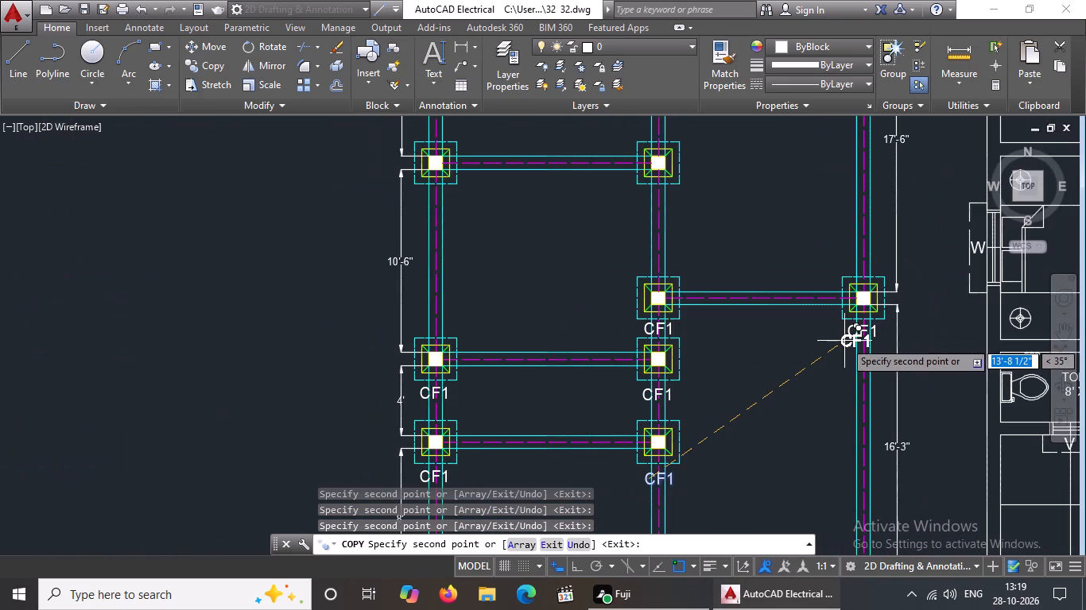
{"action": "scroll", "coordinate": [411, 199], "scroll_direction": "up", "scroll_amount": 3}
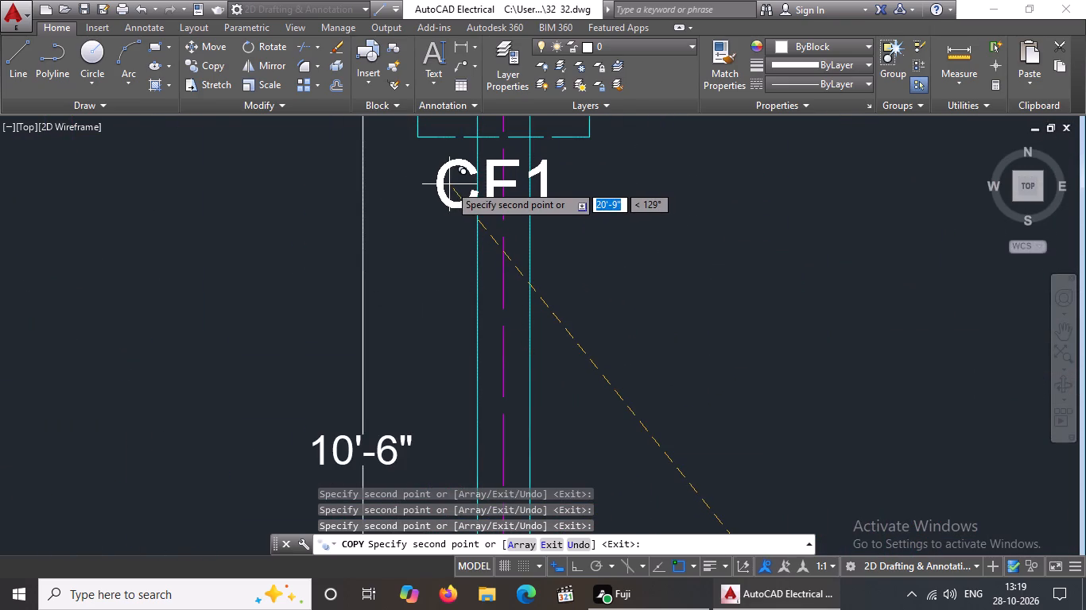
{"action": "left_click", "coordinate": [452, 184]}
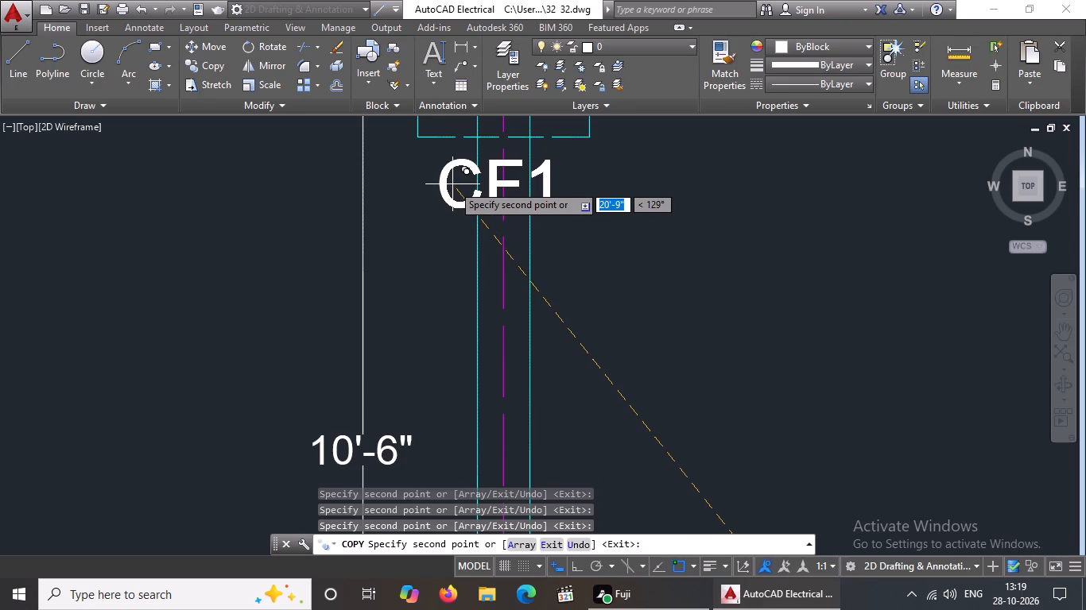
{"action": "scroll", "coordinate": [453, 185], "scroll_direction": "down", "scroll_amount": 5}
{"action": "scroll", "coordinate": [574, 194], "scroll_direction": "up", "scroll_amount": 3}
{"action": "scroll", "coordinate": [674, 203], "scroll_direction": "up", "scroll_amount": 3}
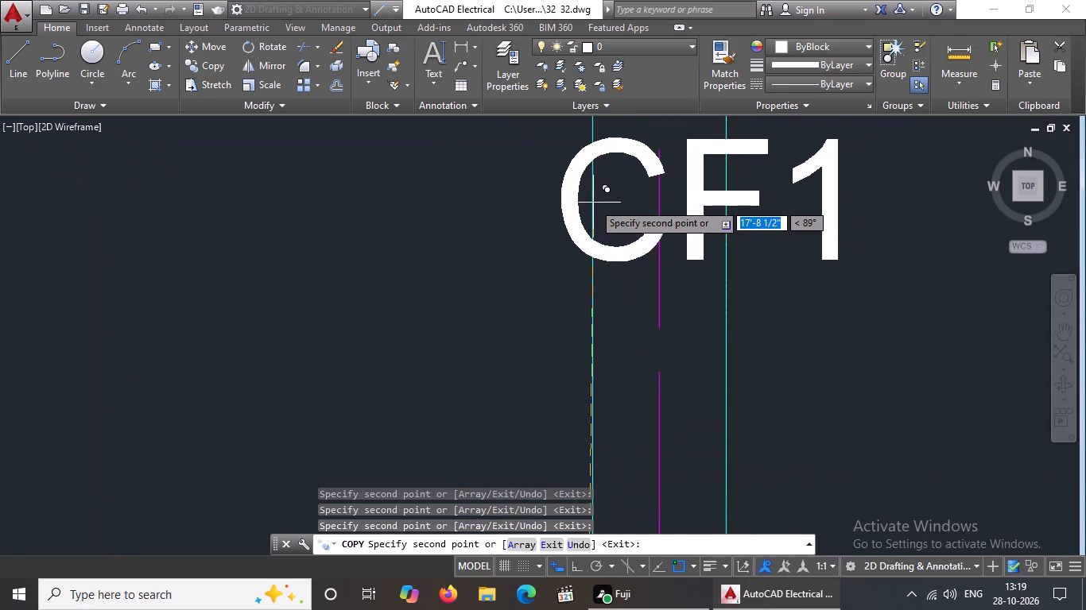
{"action": "scroll", "coordinate": [593, 203], "scroll_direction": "down", "scroll_amount": 2}
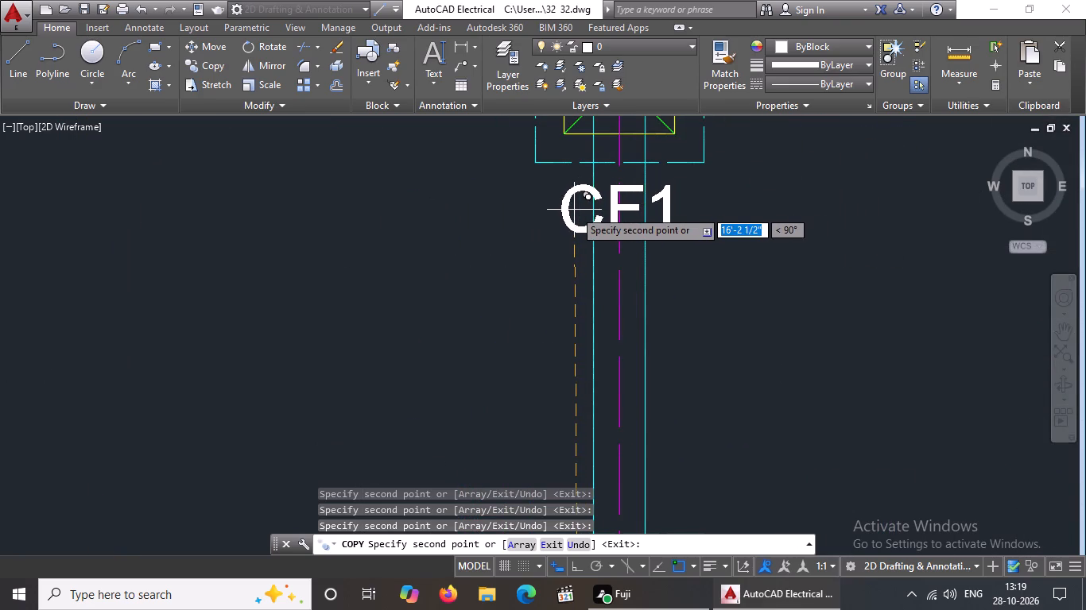
{"action": "left_click", "coordinate": [574, 210]}
Copy the CF1 label below the middle and right footings of the row just beneath the column layout's top row.
{"action": "scroll", "coordinate": [579, 208], "scroll_direction": "down", "scroll_amount": 5}
{"action": "middle_click_drag", "start_coordinate": [609, 216], "coordinate": [603, 233]}
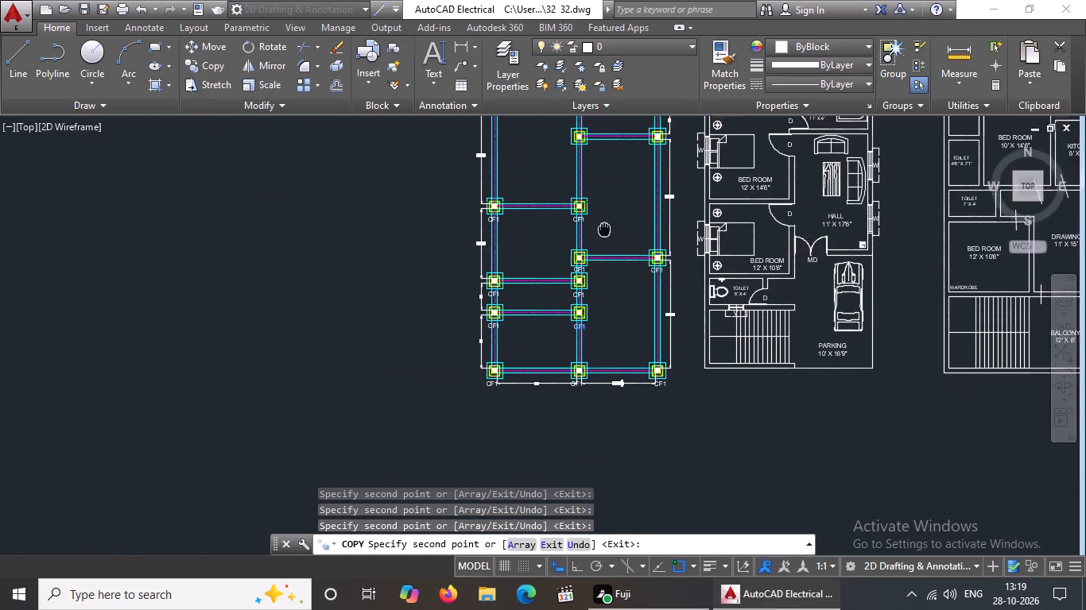
{"action": "middle_click_drag", "start_coordinate": [603, 233], "coordinate": [578, 299]}
{"action": "scroll", "coordinate": [531, 225], "scroll_direction": "up", "scroll_amount": 5}
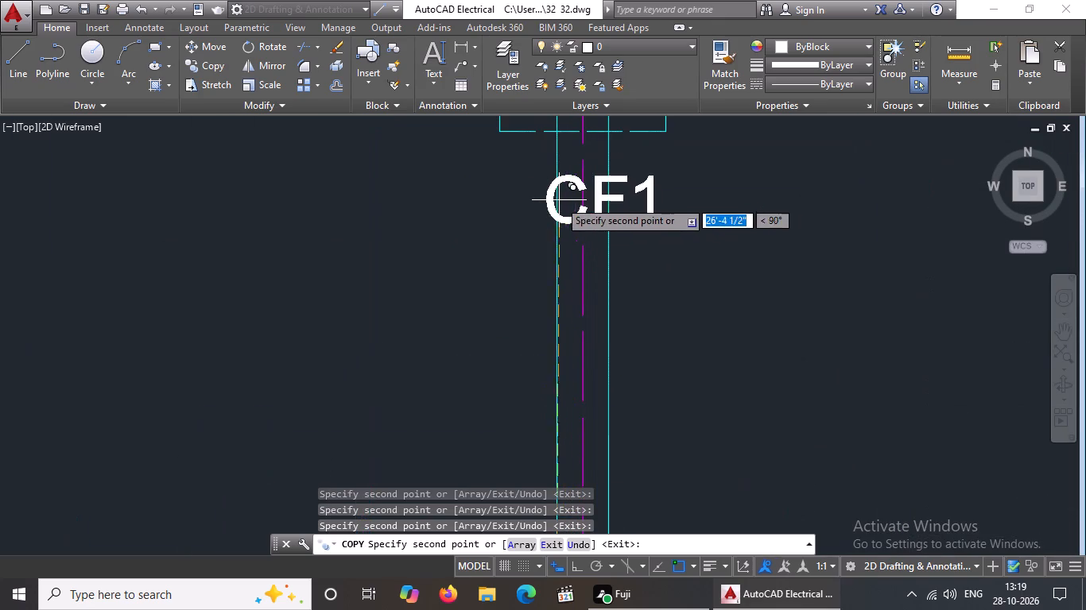
{"action": "left_click", "coordinate": [535, 181]}
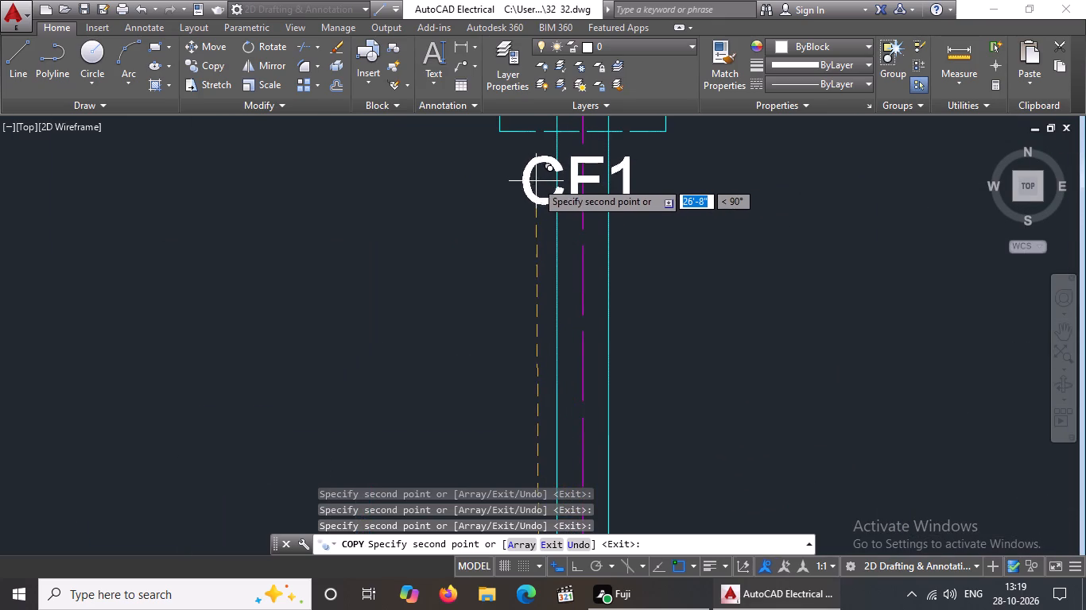
{"action": "scroll", "coordinate": [540, 181], "scroll_direction": "down", "scroll_amount": 3}
{"action": "scroll", "coordinate": [756, 190], "scroll_direction": "up", "scroll_amount": 2}
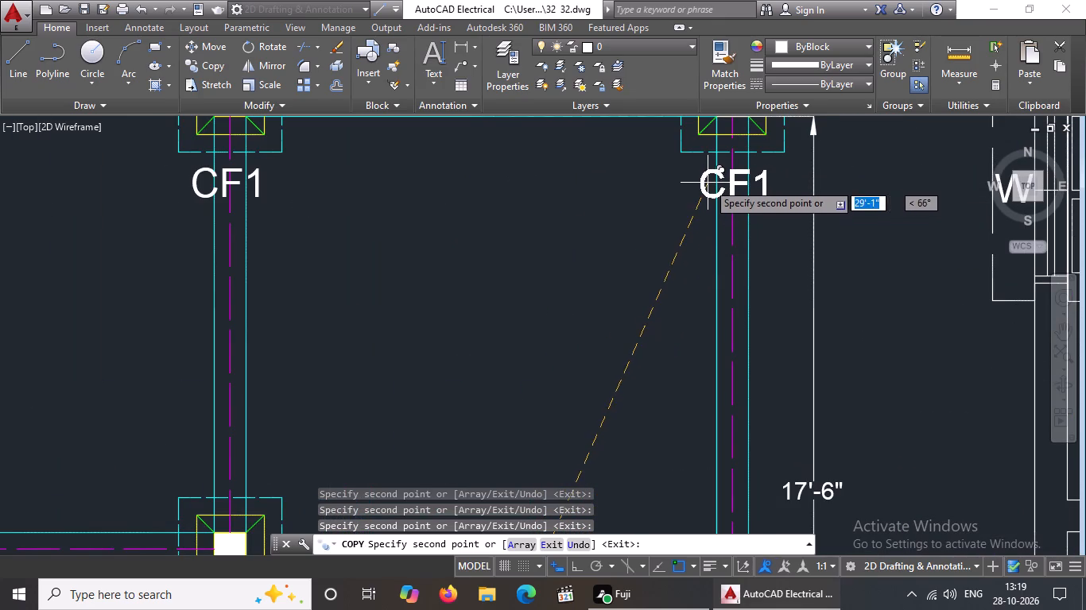
{"action": "left_click", "coordinate": [708, 180]}
{"action": "scroll", "coordinate": [721, 211], "scroll_direction": "down", "scroll_amount": 4}
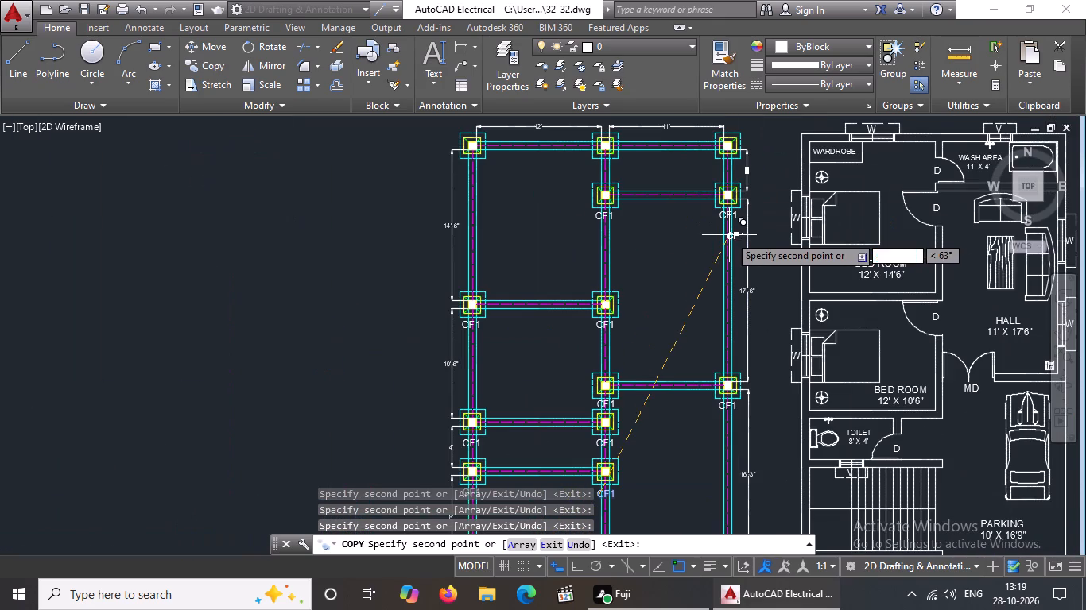
Copy the CF1 label below the left, middle and right footings of the column layout's top row, then end the copying.
{"action": "scroll", "coordinate": [490, 166], "scroll_direction": "up", "scroll_amount": 4}
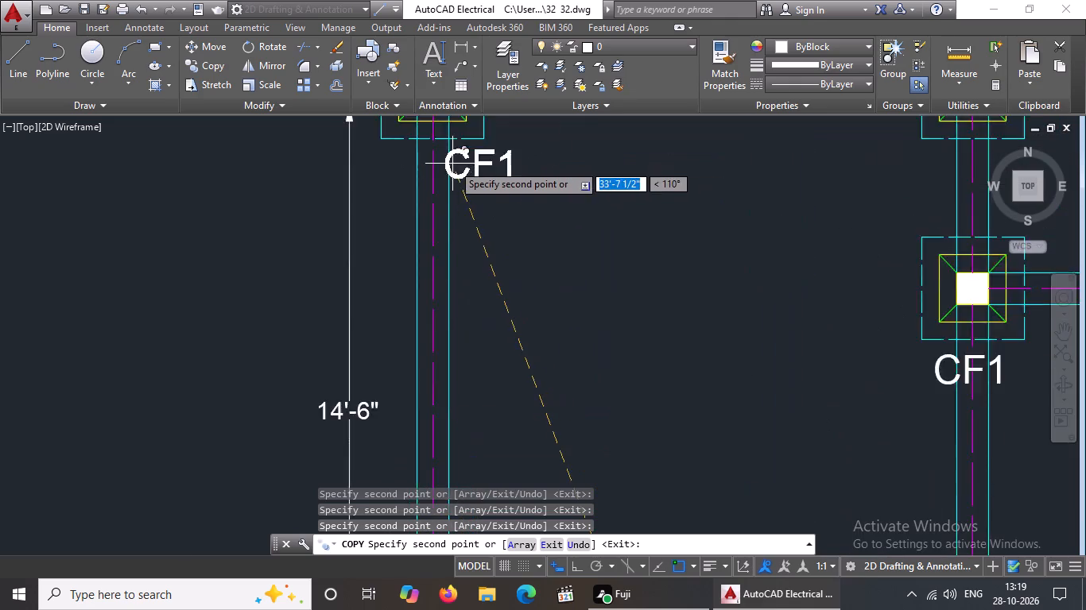
{"action": "scroll", "coordinate": [452, 164], "scroll_direction": "up", "scroll_amount": 1}
{"action": "scroll", "coordinate": [363, 171], "scroll_direction": "down", "scroll_amount": 2}
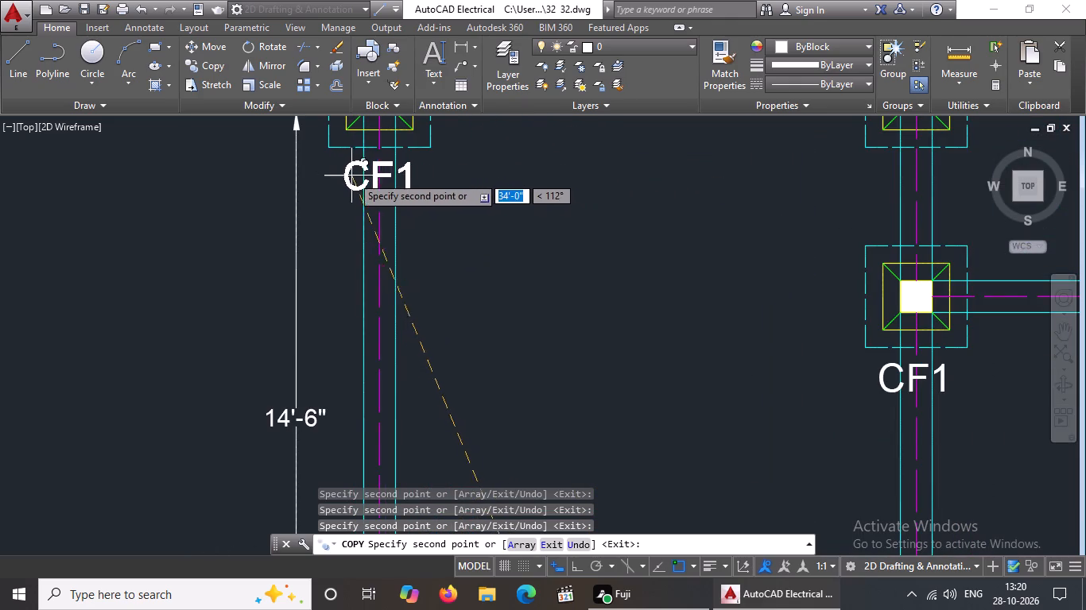
{"action": "left_click", "coordinate": [351, 176]}
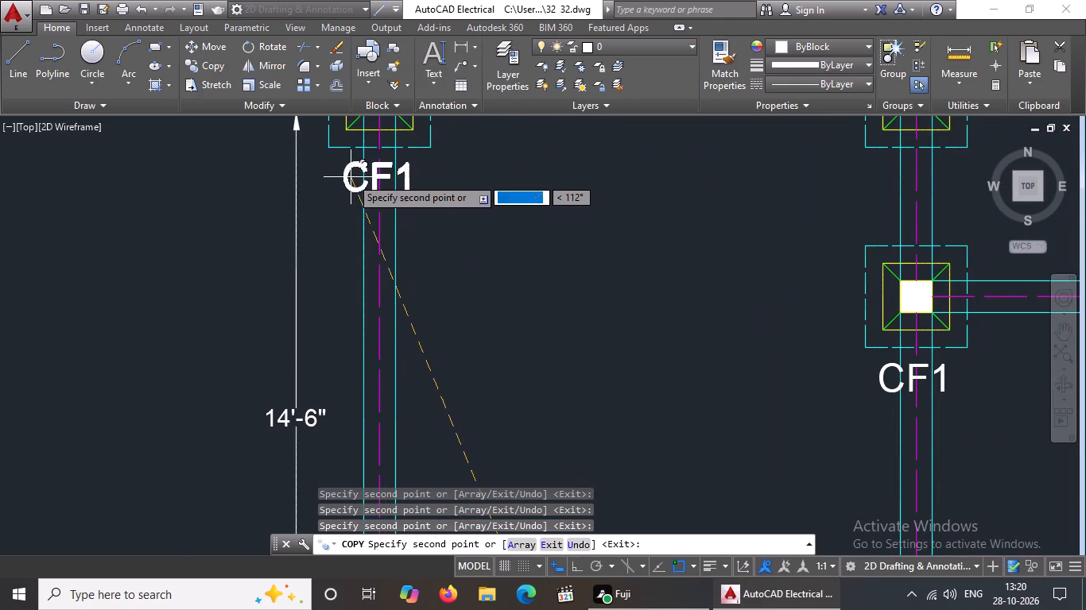
{"action": "scroll", "coordinate": [361, 174], "scroll_direction": "down", "scroll_amount": 2}
{"action": "scroll", "coordinate": [593, 177], "scroll_direction": "up", "scroll_amount": 3}
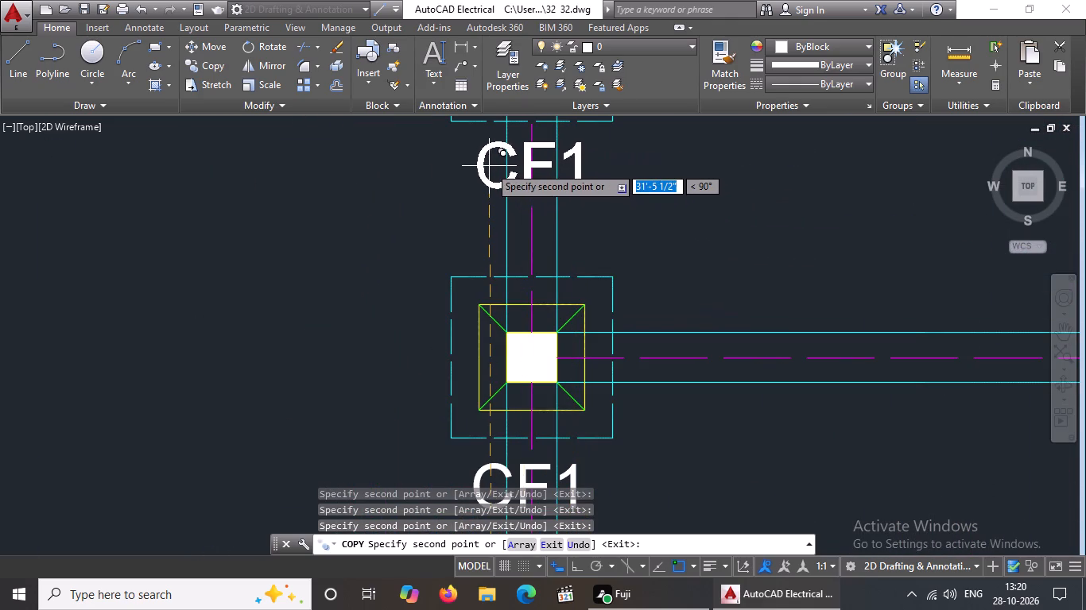
{"action": "left_click", "coordinate": [487, 167]}
{"action": "scroll", "coordinate": [487, 168], "scroll_direction": "down", "scroll_amount": 4}
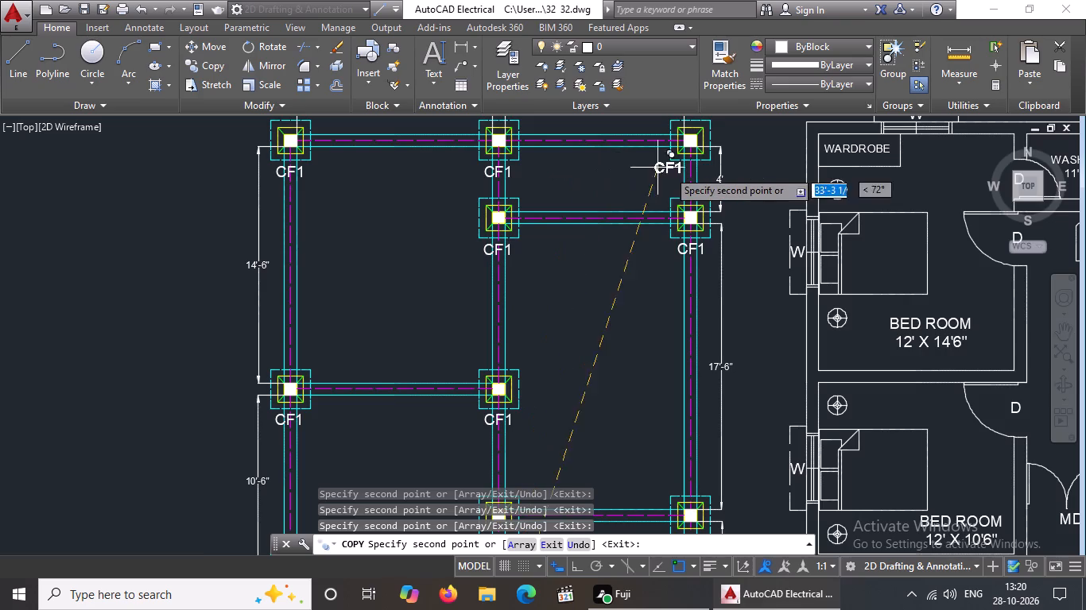
{"action": "scroll", "coordinate": [688, 176], "scroll_direction": "up", "scroll_amount": 3}
{"action": "scroll", "coordinate": [665, 164], "scroll_direction": "down", "scroll_amount": 1}
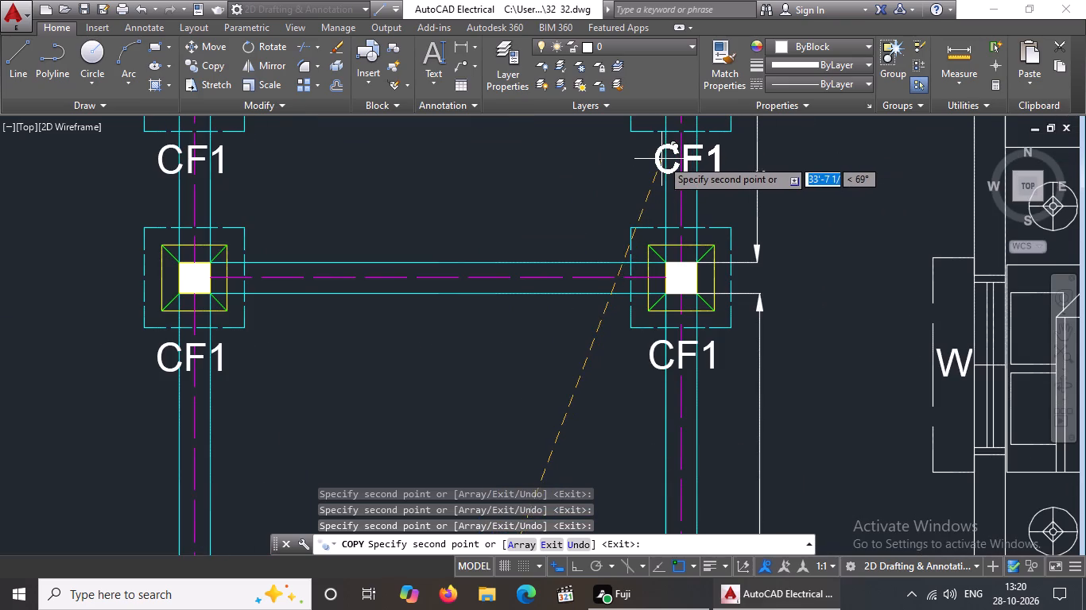
{"action": "left_click", "coordinate": [653, 162]}
{"action": "scroll", "coordinate": [656, 163], "scroll_direction": "down", "scroll_amount": 5}
{"action": "key", "text": "Escape"}
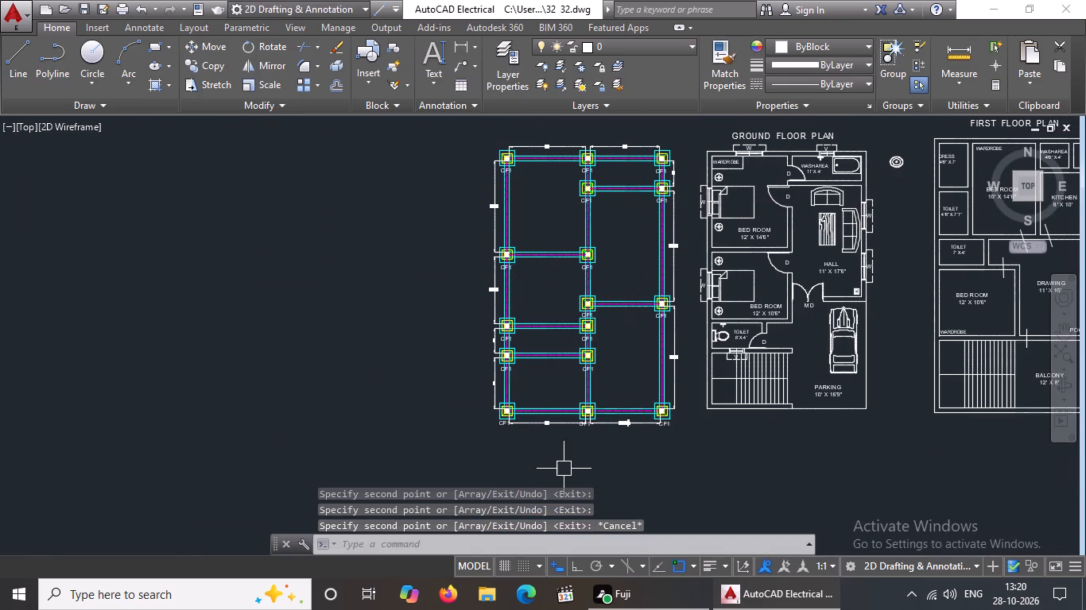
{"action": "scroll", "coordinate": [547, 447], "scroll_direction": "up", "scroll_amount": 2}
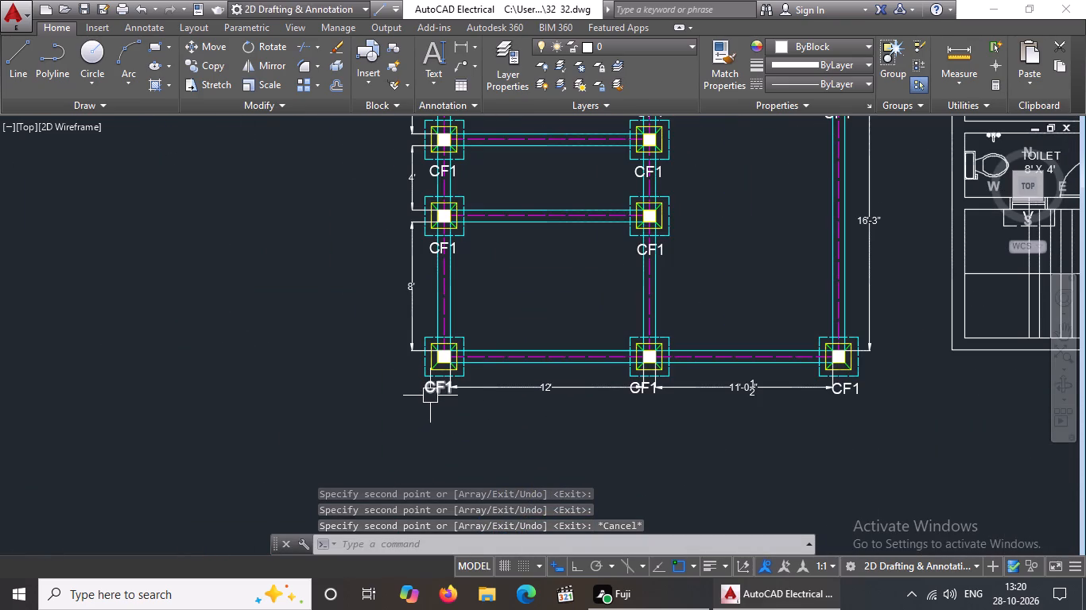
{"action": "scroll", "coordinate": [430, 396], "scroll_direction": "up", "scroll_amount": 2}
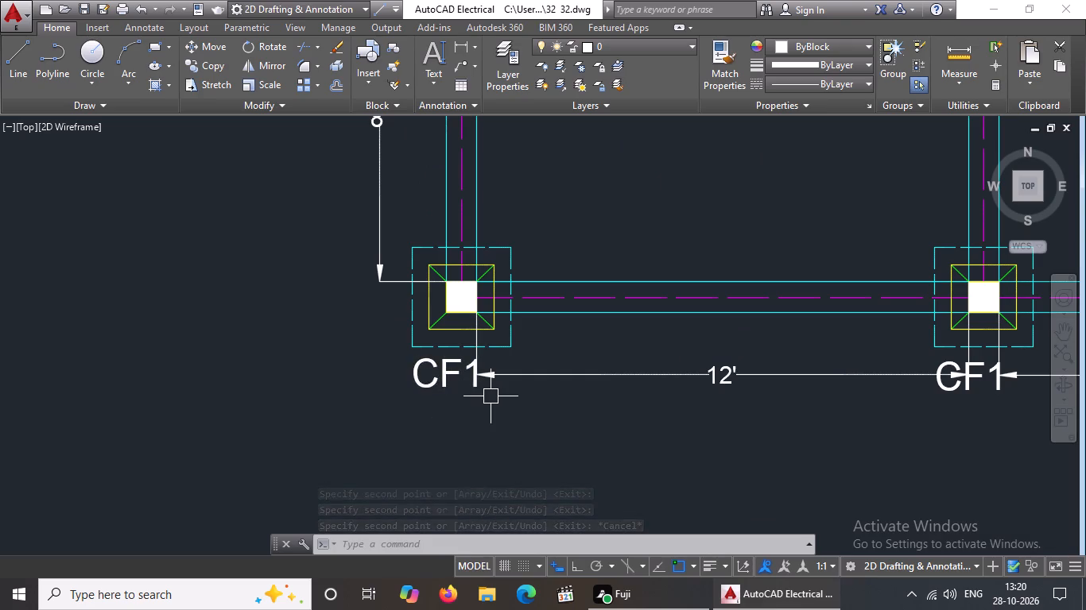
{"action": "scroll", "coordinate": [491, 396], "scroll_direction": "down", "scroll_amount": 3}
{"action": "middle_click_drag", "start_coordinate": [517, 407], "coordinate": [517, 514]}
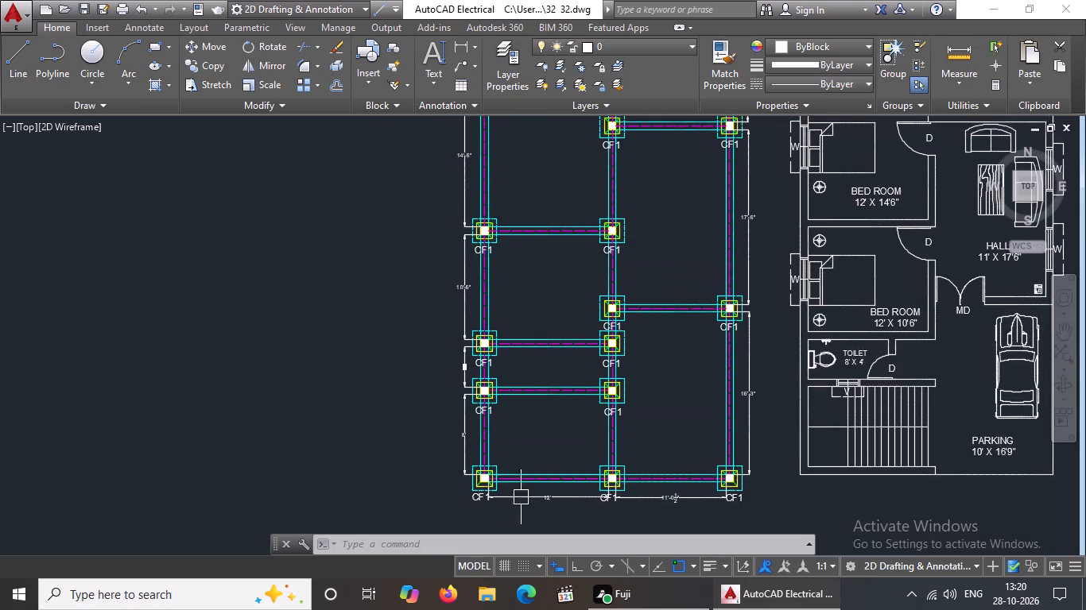
Move the CF1 labels of the top row's left and middle footings slightly down, away from the footing outlines.
{"action": "scroll", "coordinate": [521, 326], "scroll_direction": "down", "scroll_amount": 1}
{"action": "scroll", "coordinate": [491, 159], "scroll_direction": "up", "scroll_amount": 7}
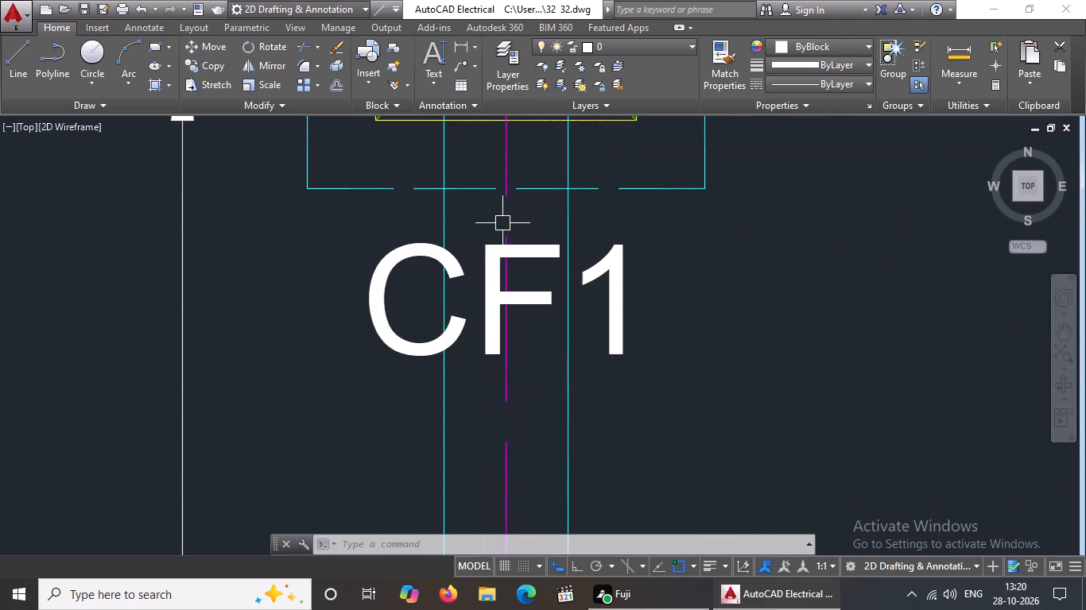
{"action": "left_click", "coordinate": [487, 288]}
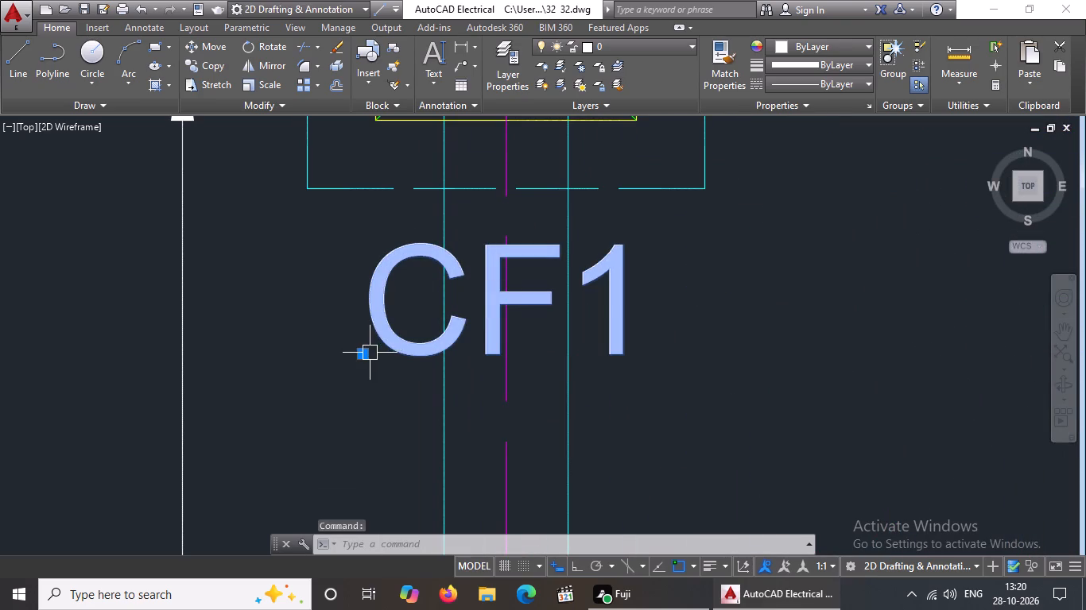
{"action": "left_click", "coordinate": [361, 356]}
{"action": "left_click", "coordinate": [366, 365]}
{"action": "scroll", "coordinate": [398, 346], "scroll_direction": "down", "scroll_amount": 4}
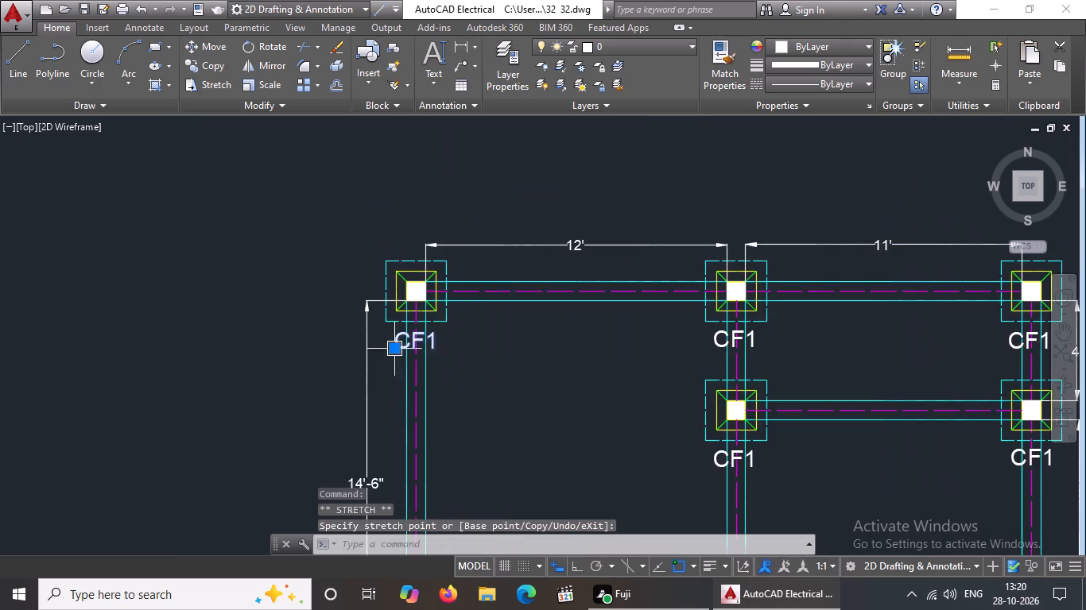
{"action": "scroll", "coordinate": [726, 356], "scroll_direction": "up", "scroll_amount": 3}
{"action": "left_click", "coordinate": [694, 319]}
{"action": "left_click", "coordinate": [663, 326]}
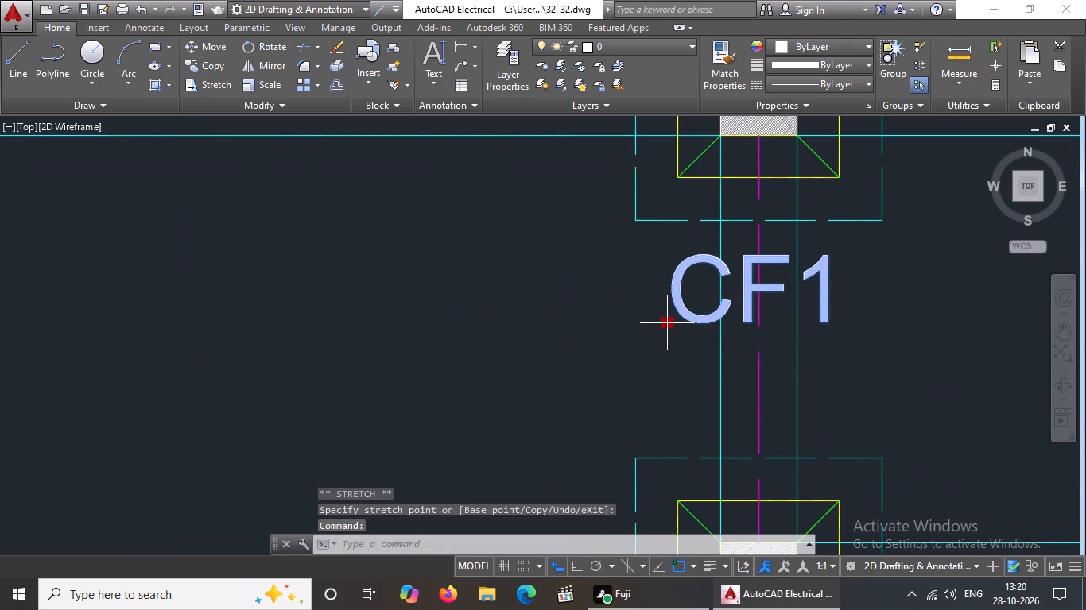
{"action": "left_click", "coordinate": [666, 339]}
Move the CF1 label of the top row's right footing down about 1 1/2".
{"action": "scroll", "coordinate": [677, 352], "scroll_direction": "down", "scroll_amount": 4}
{"action": "scroll", "coordinate": [924, 322], "scroll_direction": "up", "scroll_amount": 3}
{"action": "left_click", "coordinate": [741, 369]}
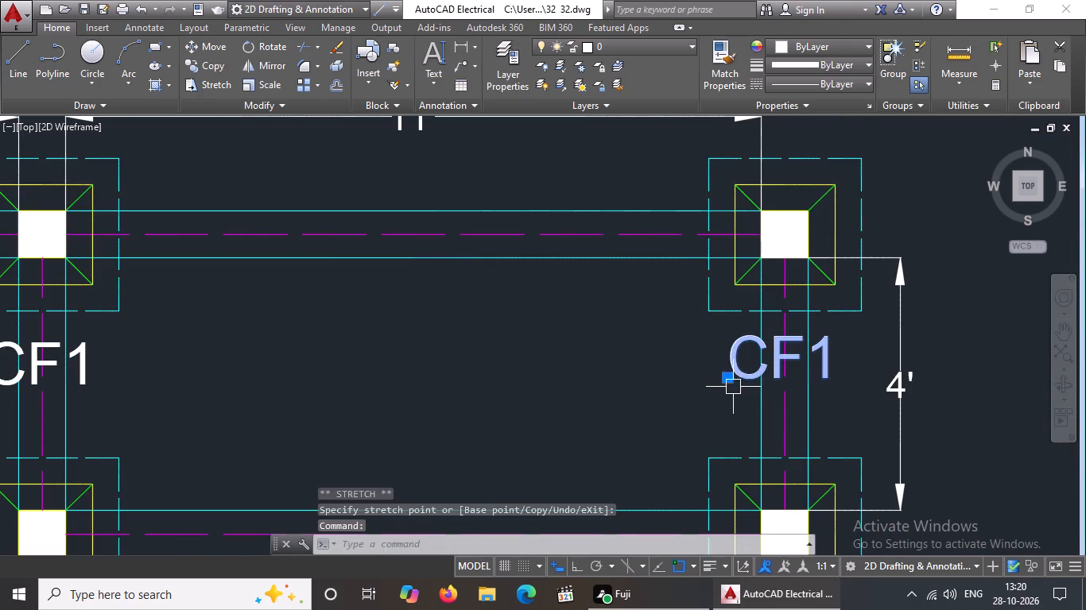
{"action": "left_click", "coordinate": [729, 376]}
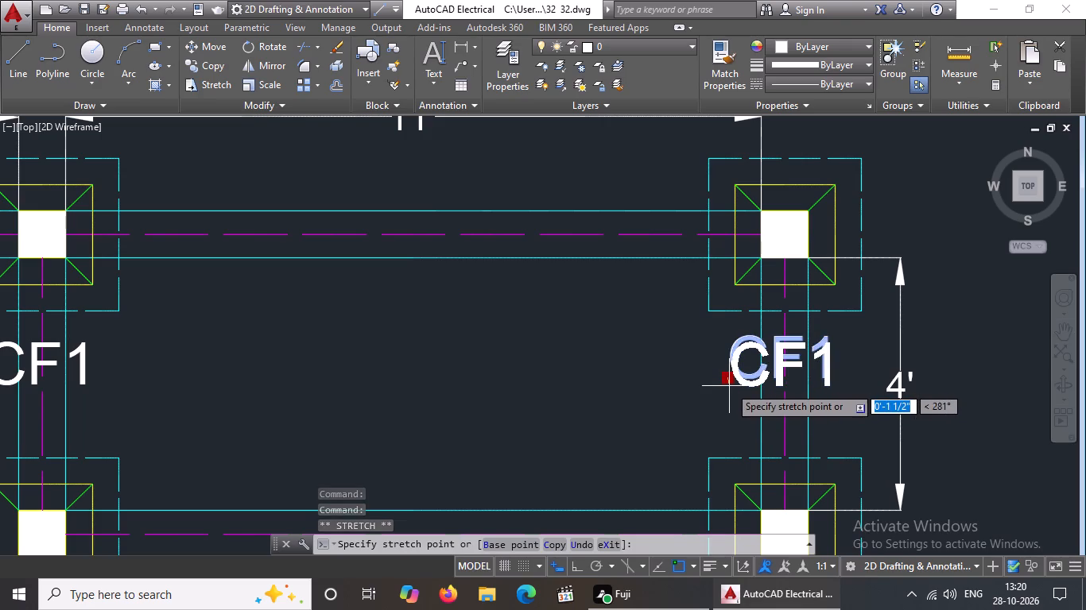
{"action": "left_click", "coordinate": [729, 386]}
{"action": "scroll", "coordinate": [733, 335], "scroll_direction": "down", "scroll_amount": 4}
{"action": "key", "text": "Escape"}
Move the CF1 labels of the second row's middle and right footings down about 3" and 3 1/2".
{"action": "scroll", "coordinate": [593, 429], "scroll_direction": "up", "scroll_amount": 3}
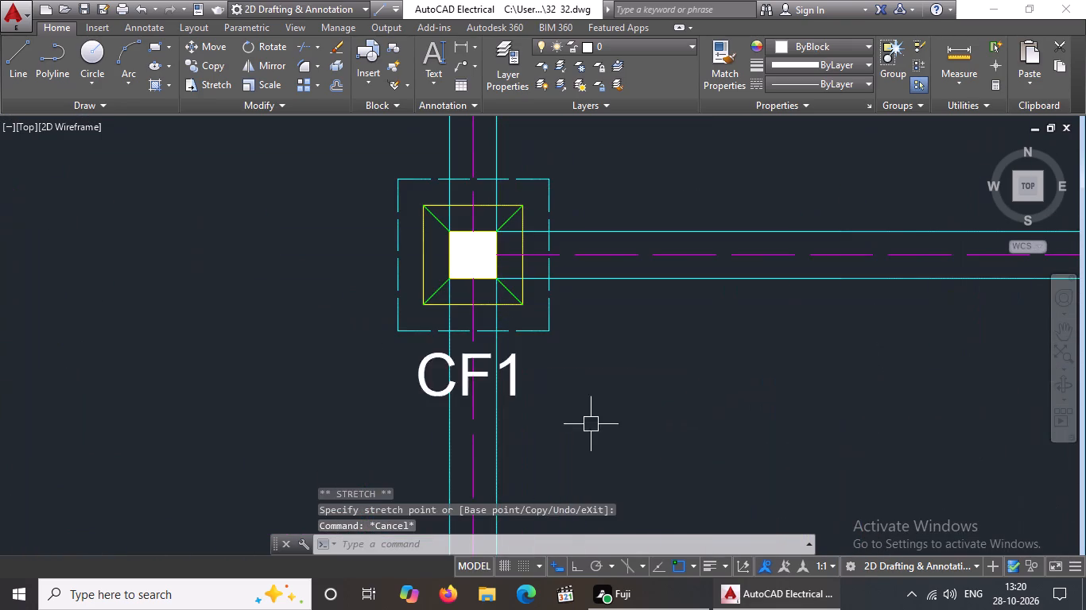
{"action": "left_click", "coordinate": [430, 376]}
{"action": "left_click", "coordinate": [420, 397]}
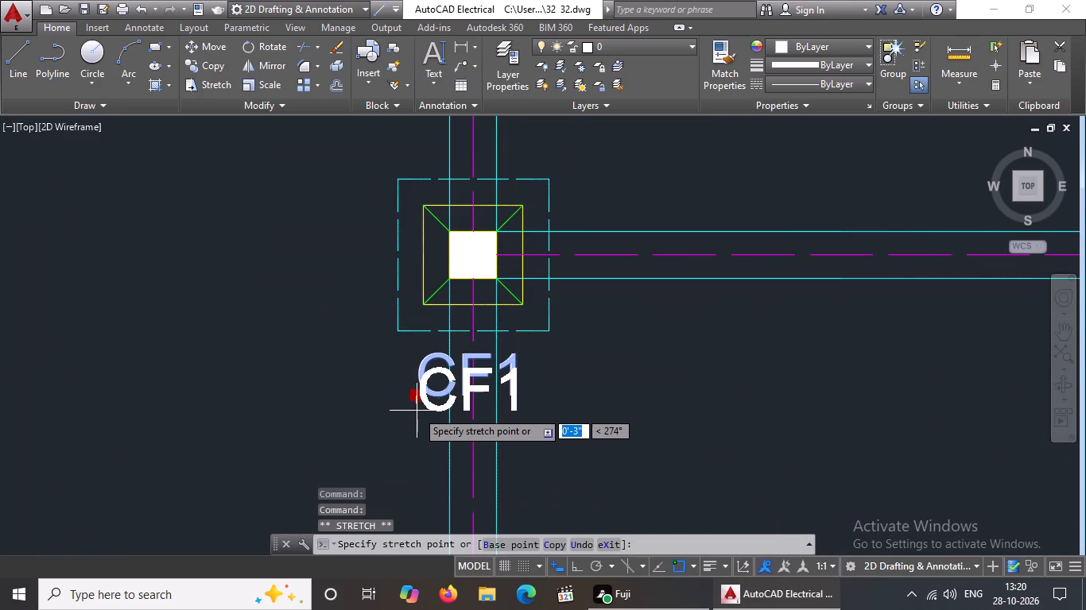
{"action": "left_click", "coordinate": [416, 409]}
{"action": "scroll", "coordinate": [432, 384], "scroll_direction": "down", "scroll_amount": 3}
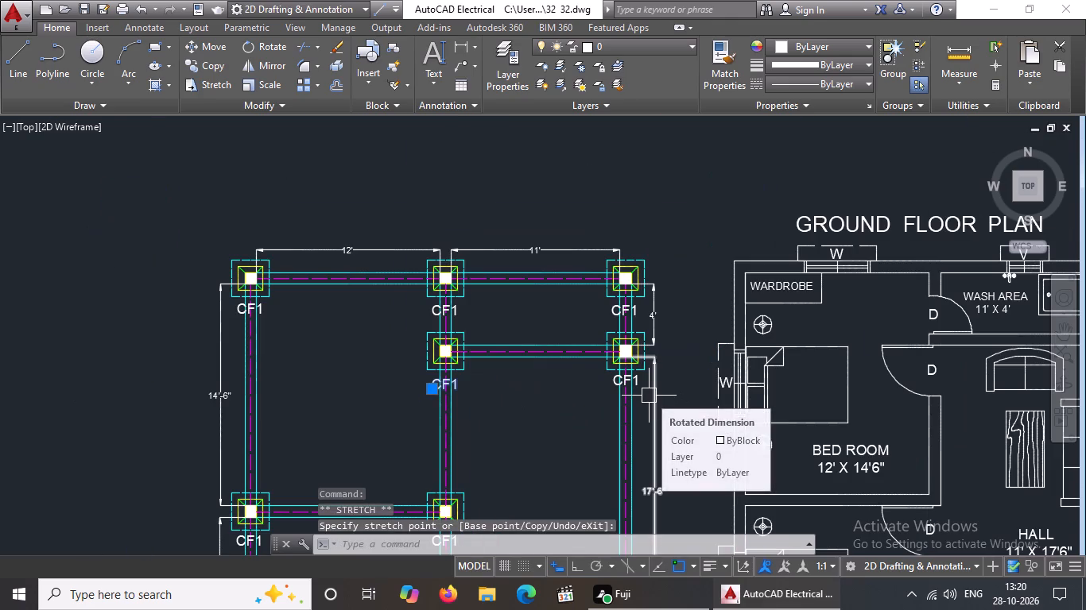
{"action": "scroll", "coordinate": [612, 394], "scroll_direction": "up", "scroll_amount": 3}
{"action": "left_click", "coordinate": [615, 346]}
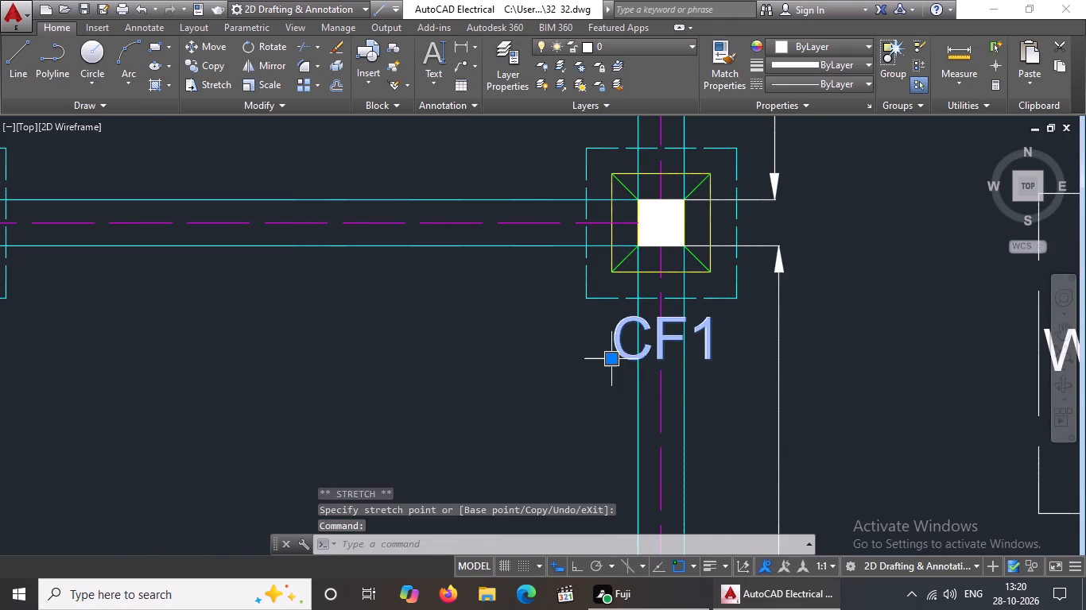
{"action": "left_click", "coordinate": [612, 361]}
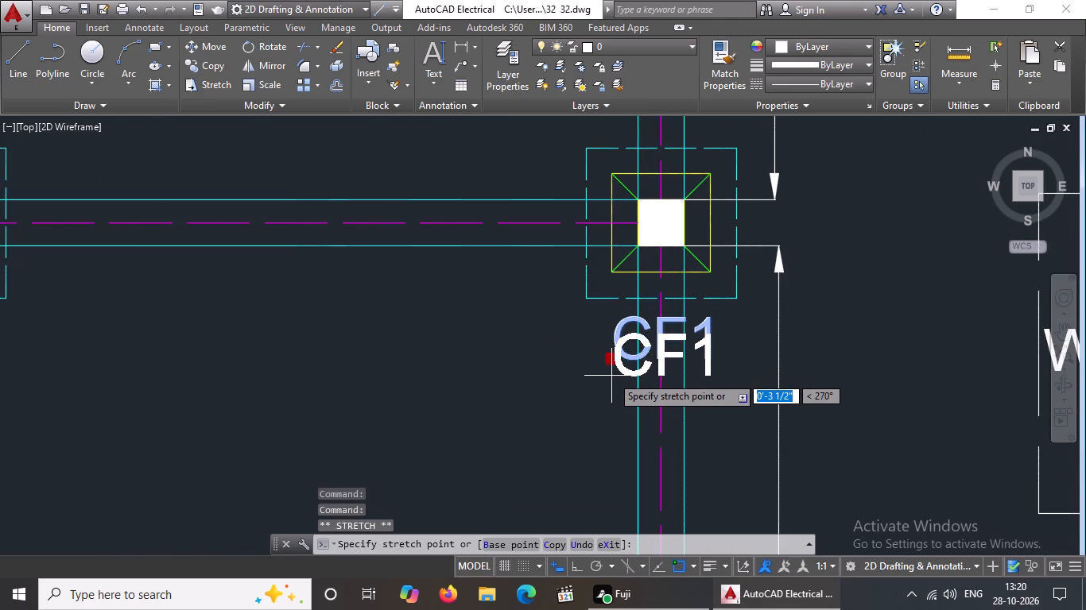
{"action": "left_click", "coordinate": [611, 374]}
{"action": "scroll", "coordinate": [688, 327], "scroll_direction": "down", "scroll_amount": 3}
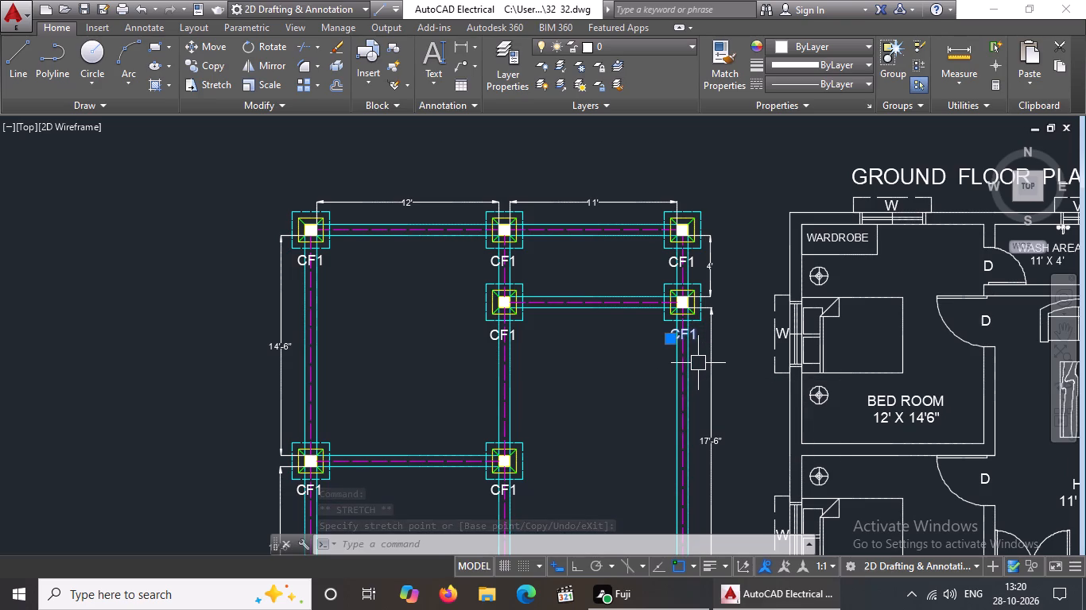
Move the CF1 labels of the row between the 14'-6" and 10'-6" dimensions down, about 2 1/2" for the left and 4" for the middle.
{"action": "scroll", "coordinate": [394, 437], "scroll_direction": "down", "scroll_amount": 1}
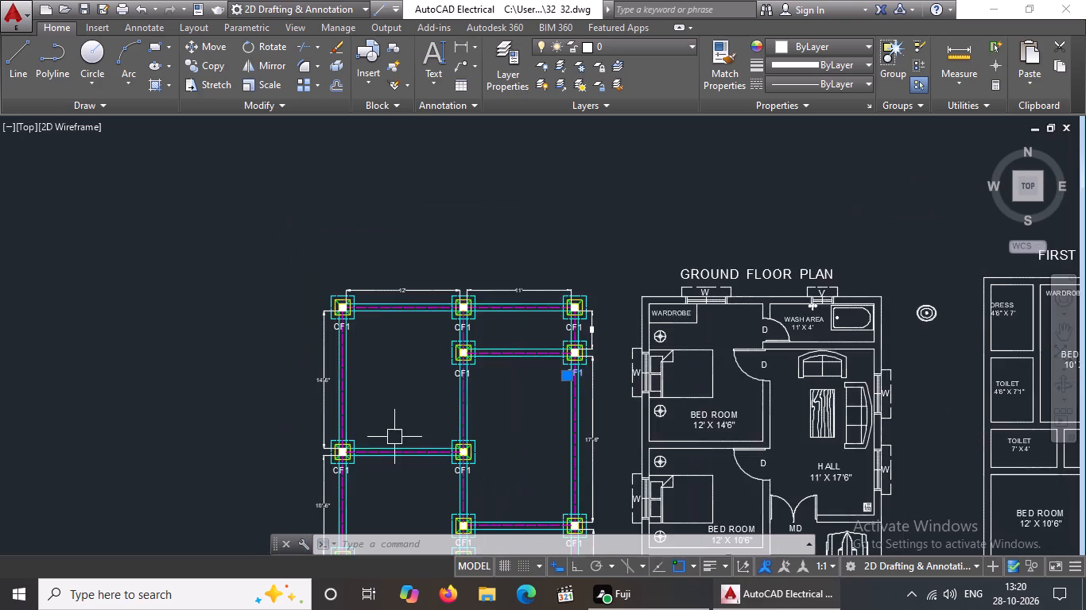
{"action": "scroll", "coordinate": [350, 483], "scroll_direction": "up", "scroll_amount": 5}
{"action": "left_click", "coordinate": [215, 414]}
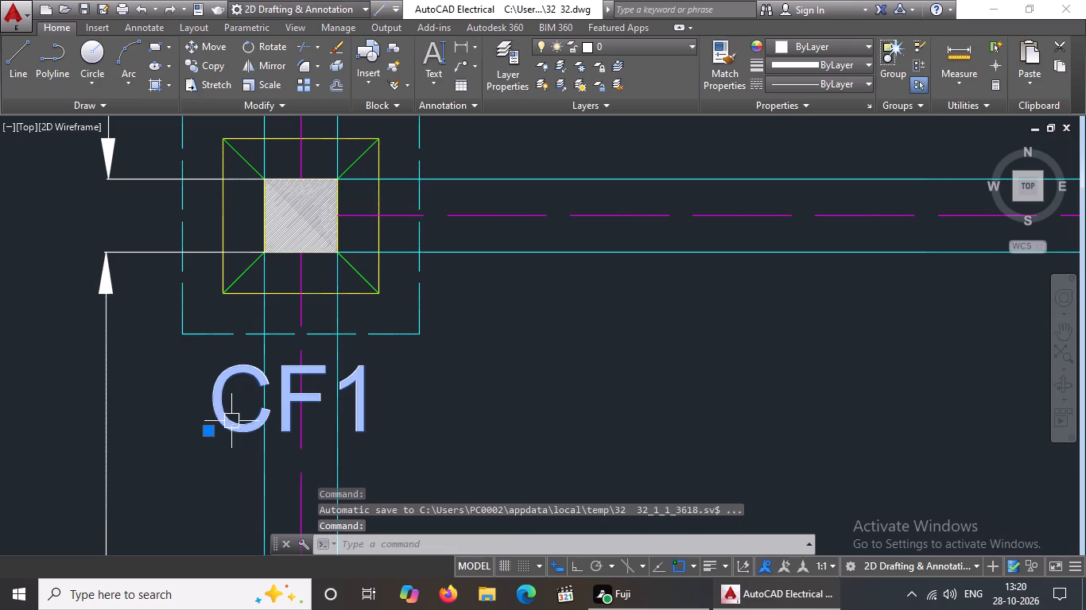
{"action": "left_click", "coordinate": [210, 431]}
{"action": "left_click", "coordinate": [208, 450]}
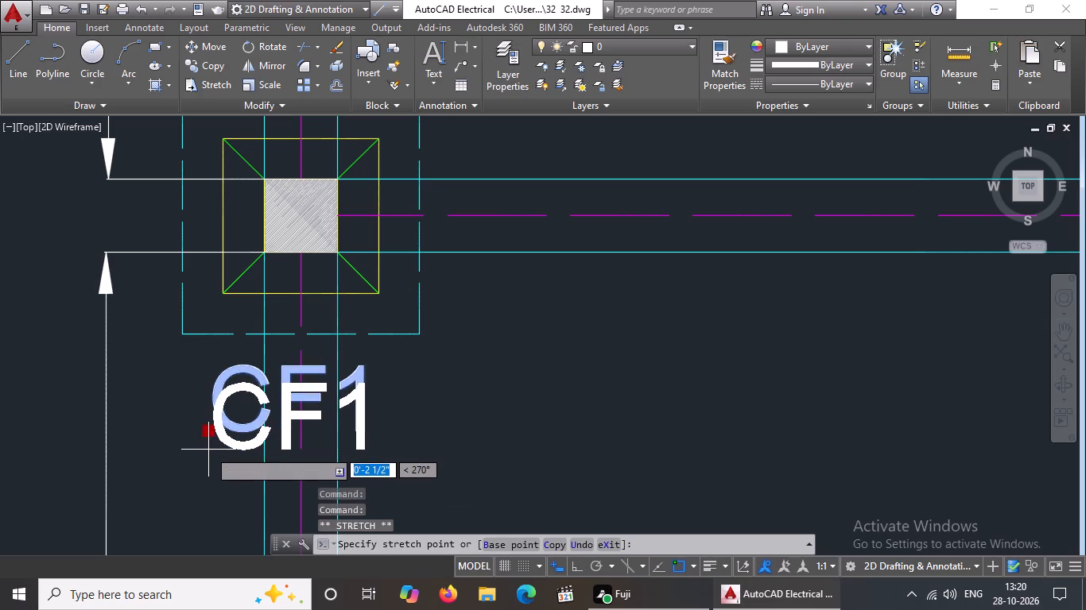
{"action": "scroll", "coordinate": [249, 426], "scroll_direction": "down", "scroll_amount": 3}
{"action": "scroll", "coordinate": [620, 439], "scroll_direction": "up", "scroll_amount": 3}
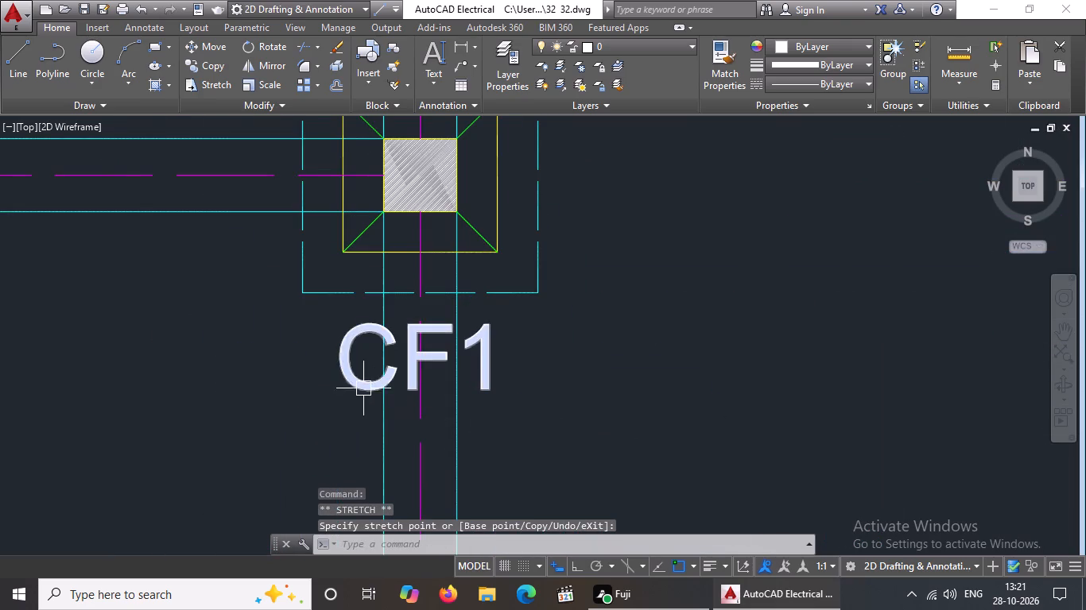
{"action": "left_click", "coordinate": [364, 384]}
{"action": "left_click", "coordinate": [331, 388]}
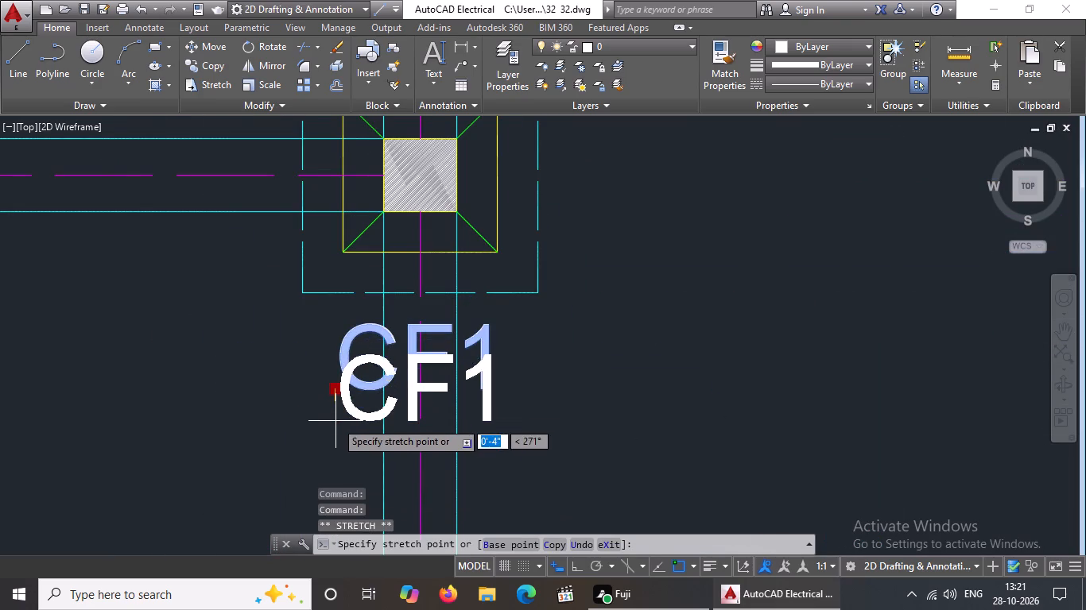
{"action": "left_click", "coordinate": [335, 428]}
{"action": "scroll", "coordinate": [405, 396], "scroll_direction": "down", "scroll_amount": 2}
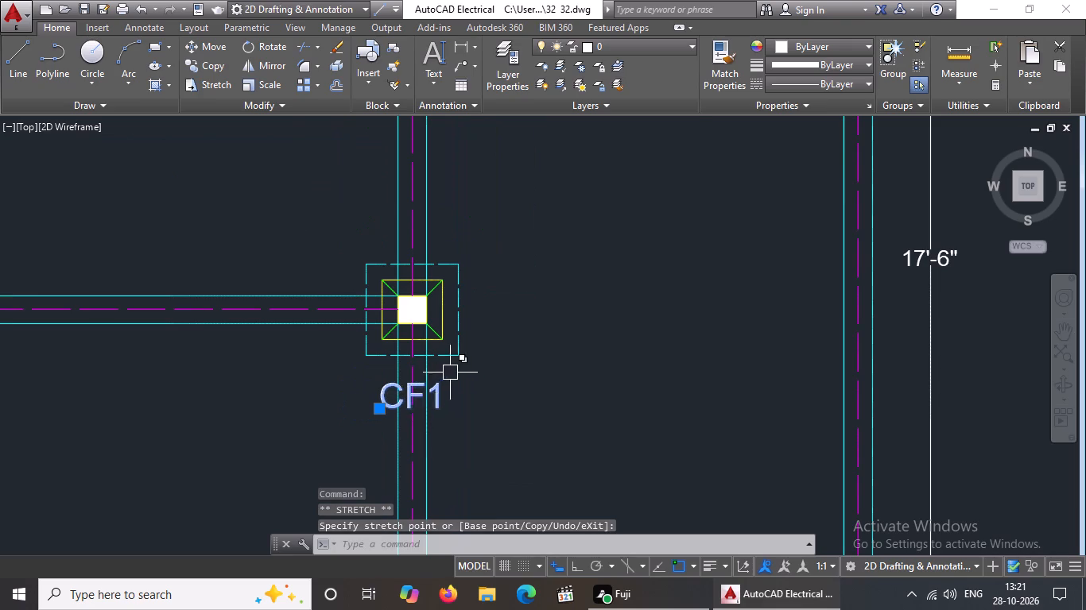
Nudge the middle footing's CF1 label slightly up in the row at the upper end of the 16'-3" dimension.
{"action": "scroll", "coordinate": [456, 369], "scroll_direction": "down", "scroll_amount": 2}
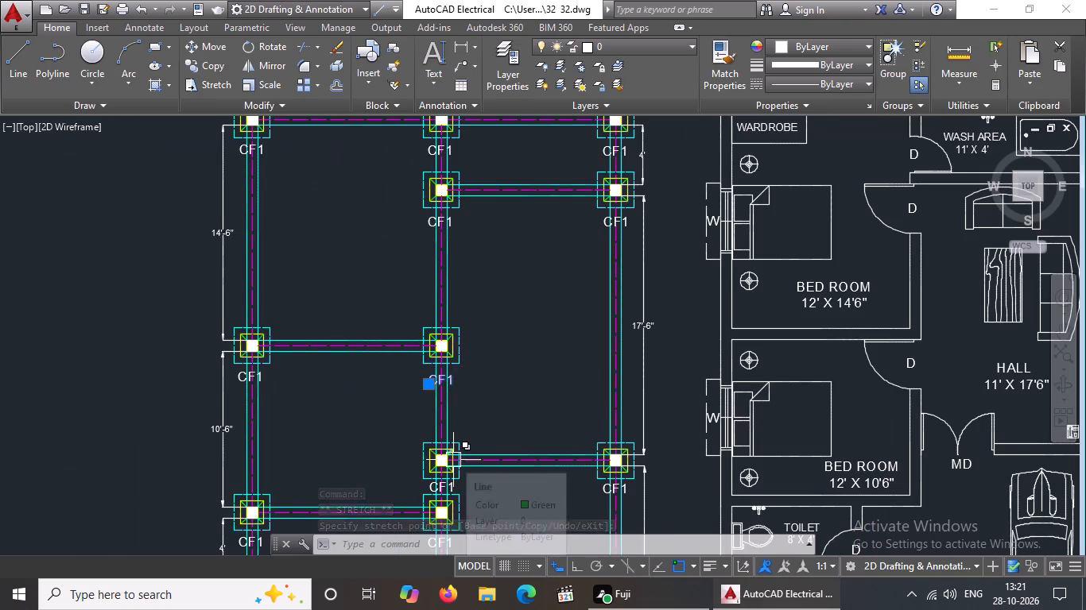
{"action": "middle_click_drag", "start_coordinate": [488, 428], "coordinate": [503, 415]}
{"action": "scroll", "coordinate": [467, 475], "scroll_direction": "up", "scroll_amount": 4}
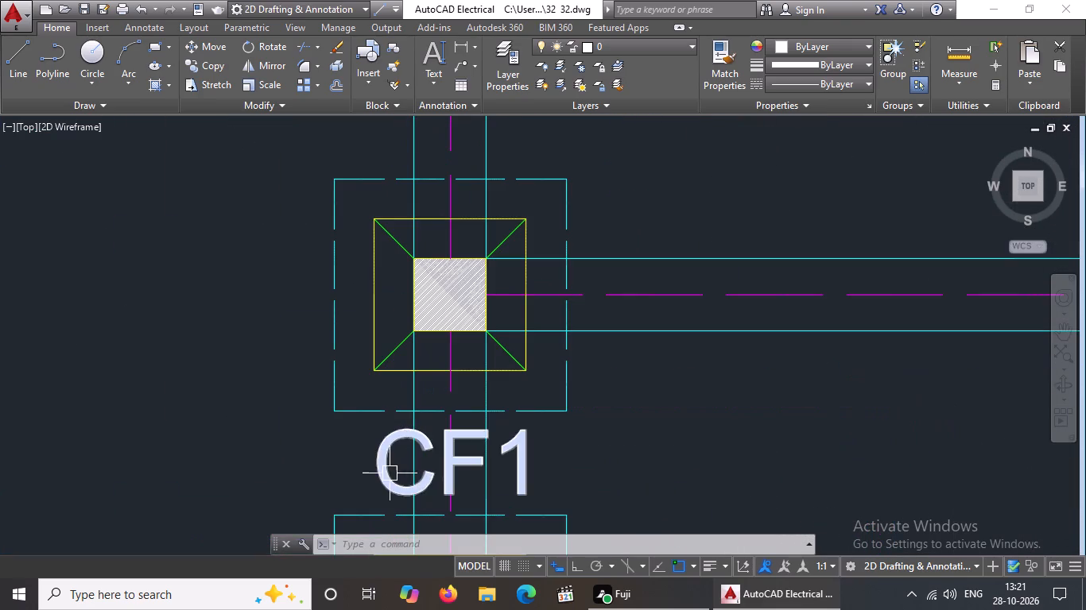
{"action": "left_click", "coordinate": [390, 473]}
{"action": "left_click", "coordinate": [370, 496]}
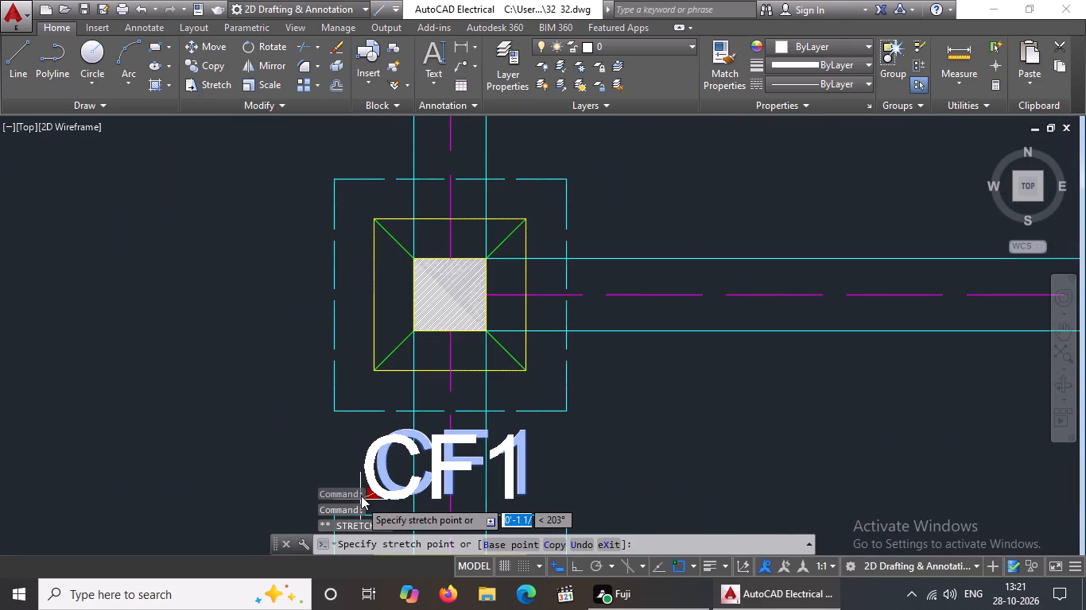
{"action": "left_click", "coordinate": [363, 494]}
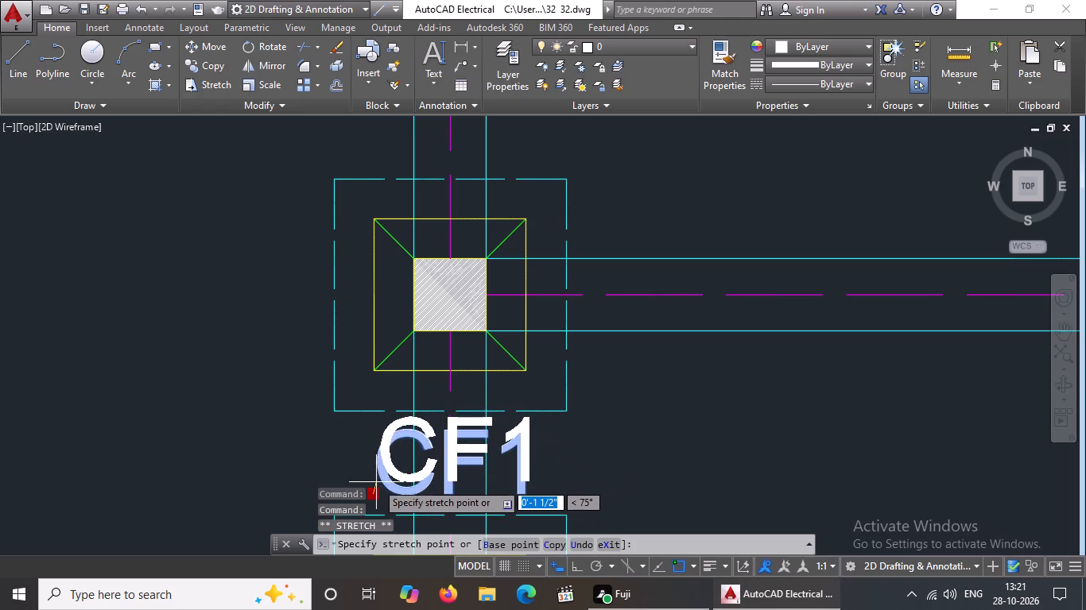
{"action": "left_click", "coordinate": [370, 489]}
Move the right footing's CF1 label slightly down in the row at the upper end of the 16'-3" dimension.
{"action": "scroll", "coordinate": [381, 484], "scroll_direction": "down", "scroll_amount": 3}
{"action": "scroll", "coordinate": [650, 484], "scroll_direction": "up", "scroll_amount": 1}
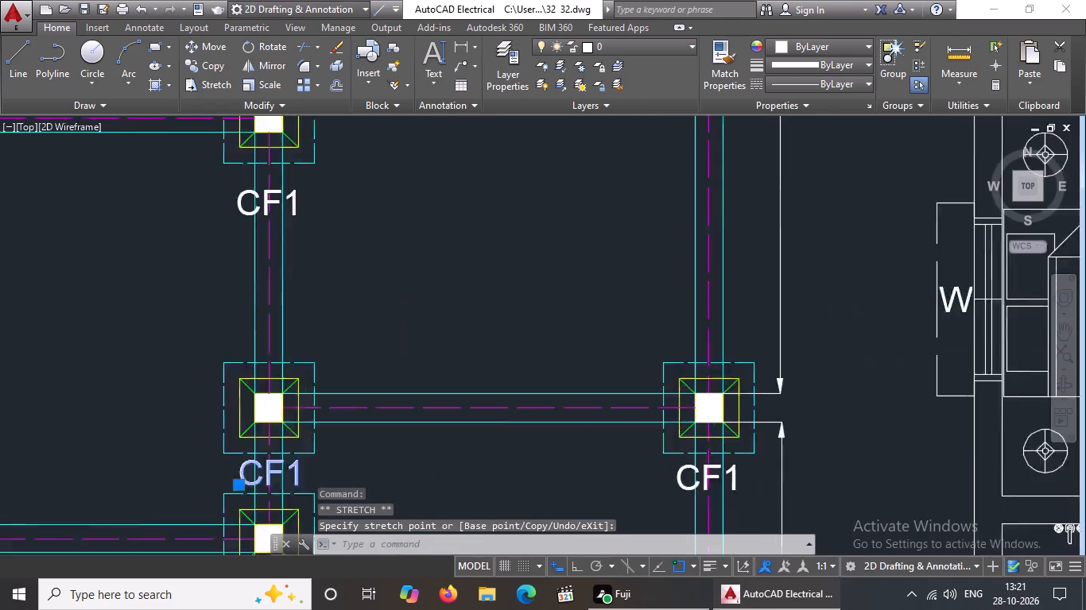
{"action": "scroll", "coordinate": [650, 484], "scroll_direction": "up", "scroll_amount": 2}
{"action": "scroll", "coordinate": [752, 434], "scroll_direction": "down", "scroll_amount": 3}
{"action": "scroll", "coordinate": [759, 471], "scroll_direction": "up", "scroll_amount": 2}
{"action": "left_click", "coordinate": [728, 407]}
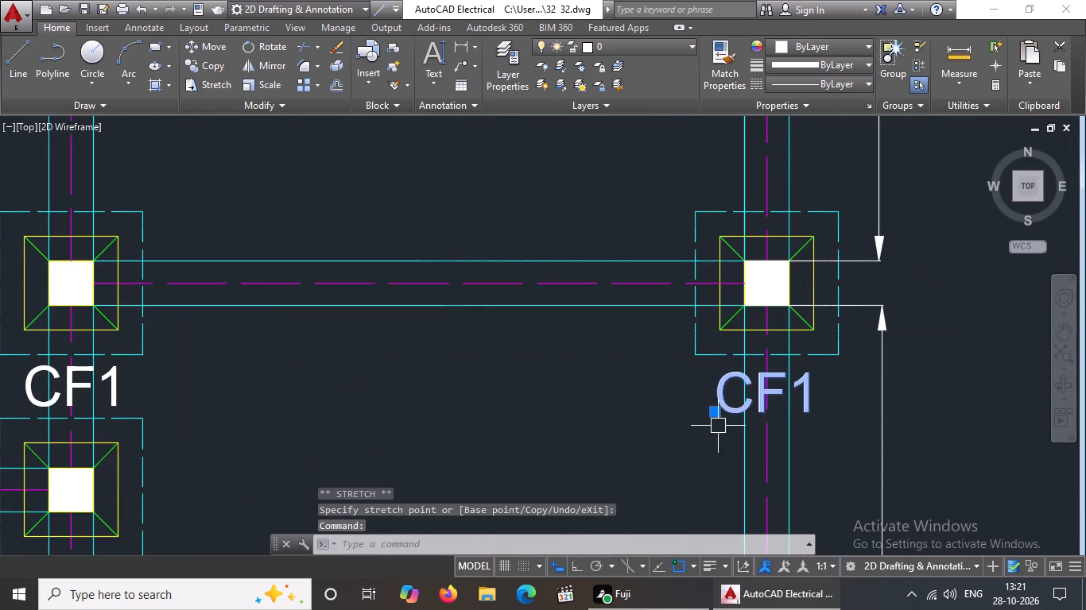
{"action": "left_click", "coordinate": [718, 416]}
{"action": "left_click", "coordinate": [718, 430]}
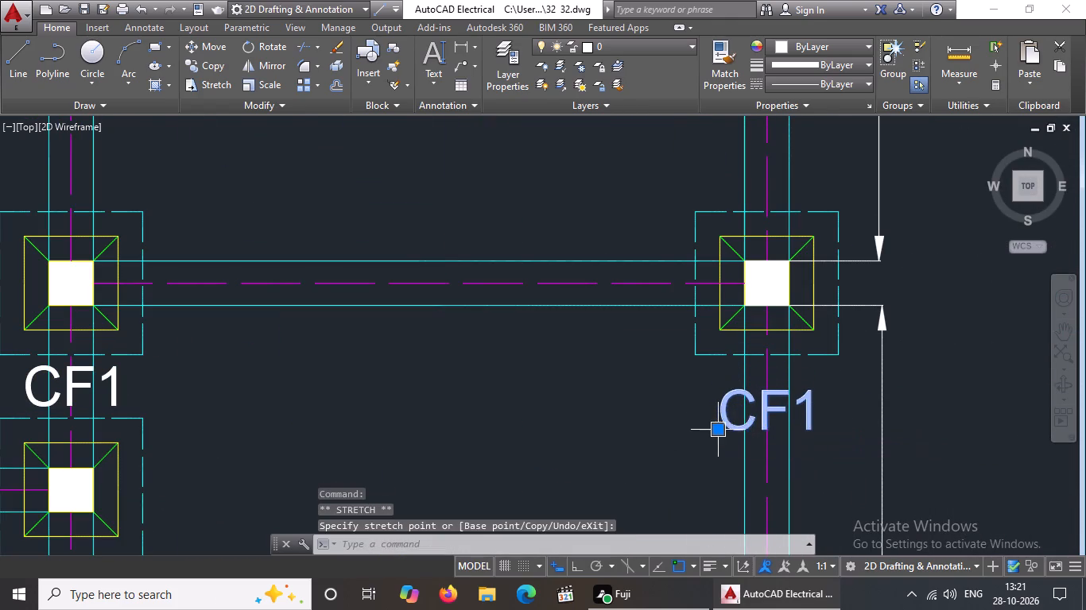
Move the left and middle CF1 labels of the row between the 10'-6" and 4' dimensions down, about 4 1/2" for the left one.
{"action": "scroll", "coordinate": [722, 421], "scroll_direction": "down", "scroll_amount": 3}
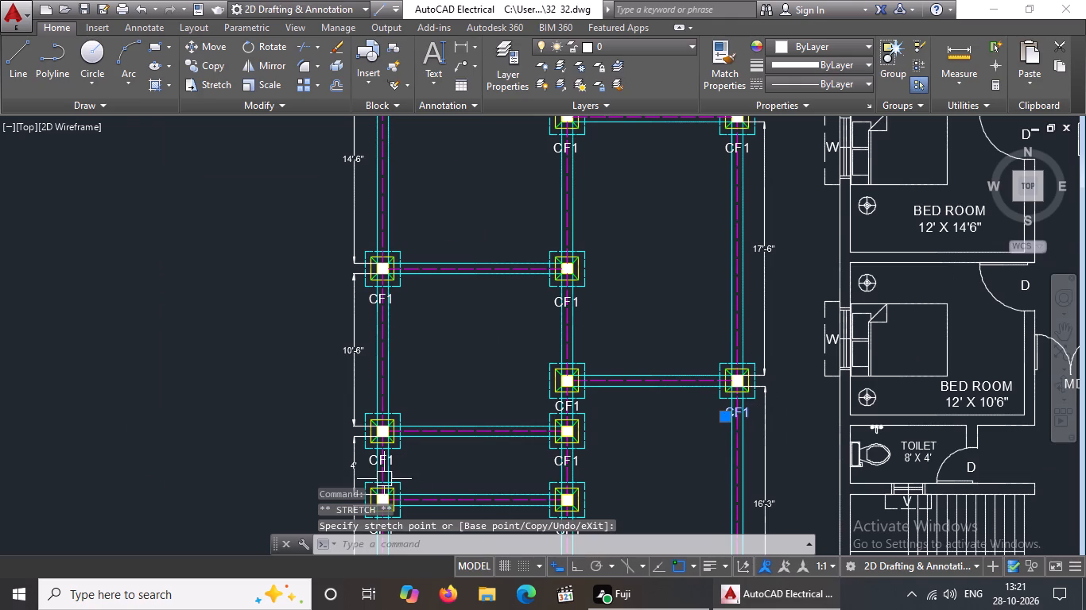
{"action": "scroll", "coordinate": [367, 481], "scroll_direction": "up", "scroll_amount": 3}
{"action": "left_click", "coordinate": [390, 408]}
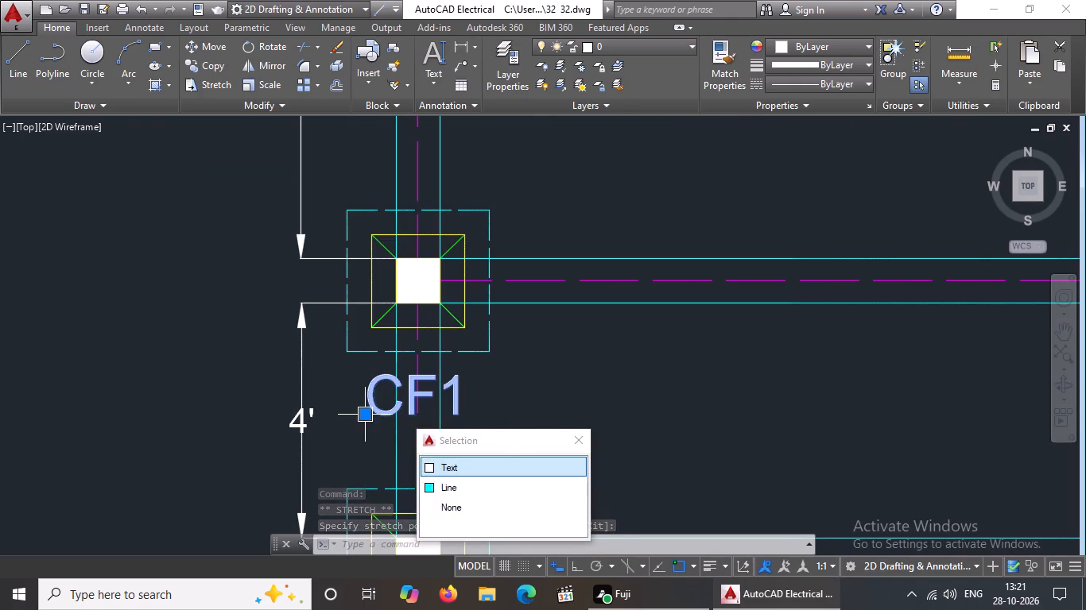
{"action": "left_click", "coordinate": [367, 415]}
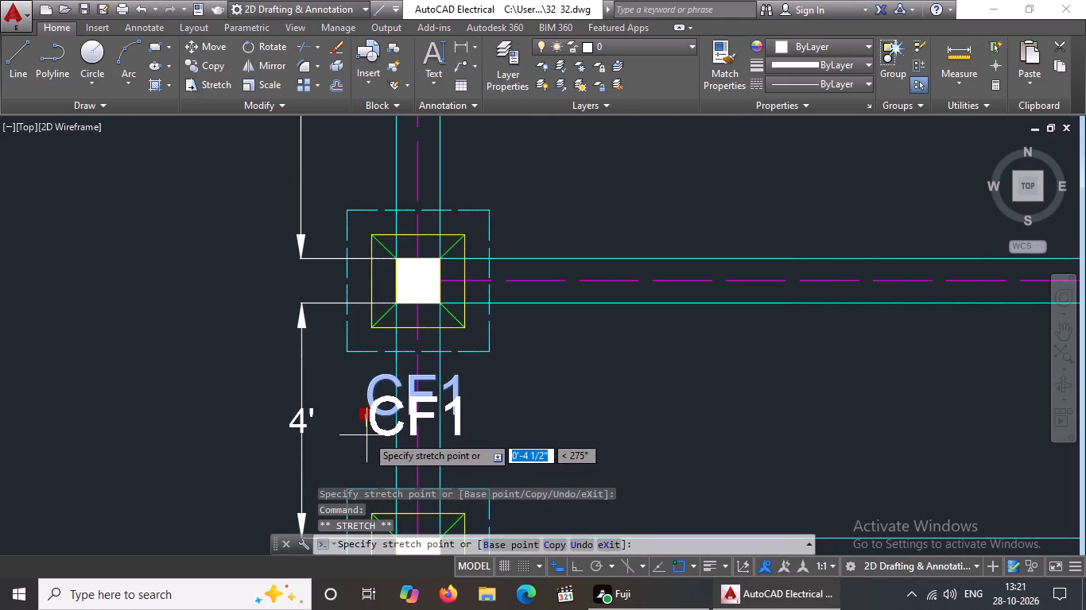
{"action": "left_click", "coordinate": [367, 435]}
{"action": "scroll", "coordinate": [381, 390], "scroll_direction": "down", "scroll_amount": 2}
{"action": "scroll", "coordinate": [654, 400], "scroll_direction": "up", "scroll_amount": 1}
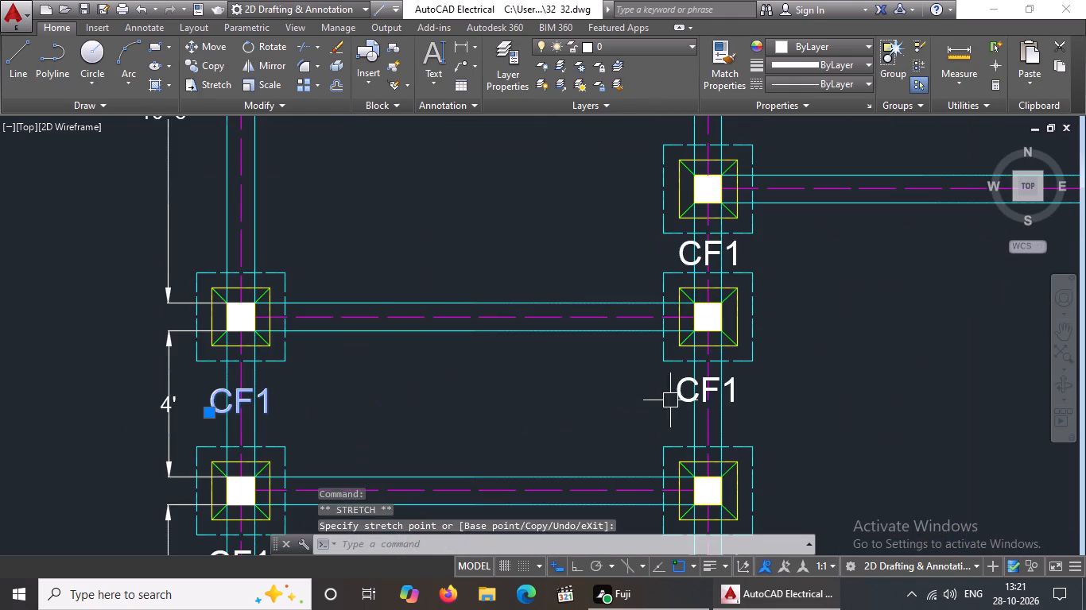
{"action": "left_click", "coordinate": [687, 400]}
{"action": "left_click", "coordinate": [673, 397]}
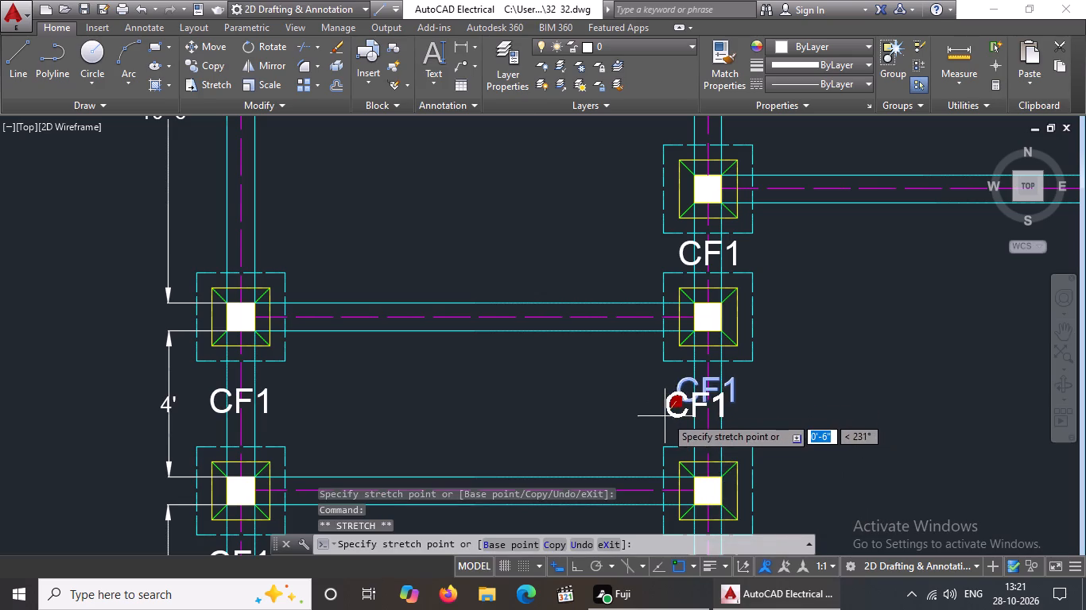
{"action": "left_click", "coordinate": [675, 414]}
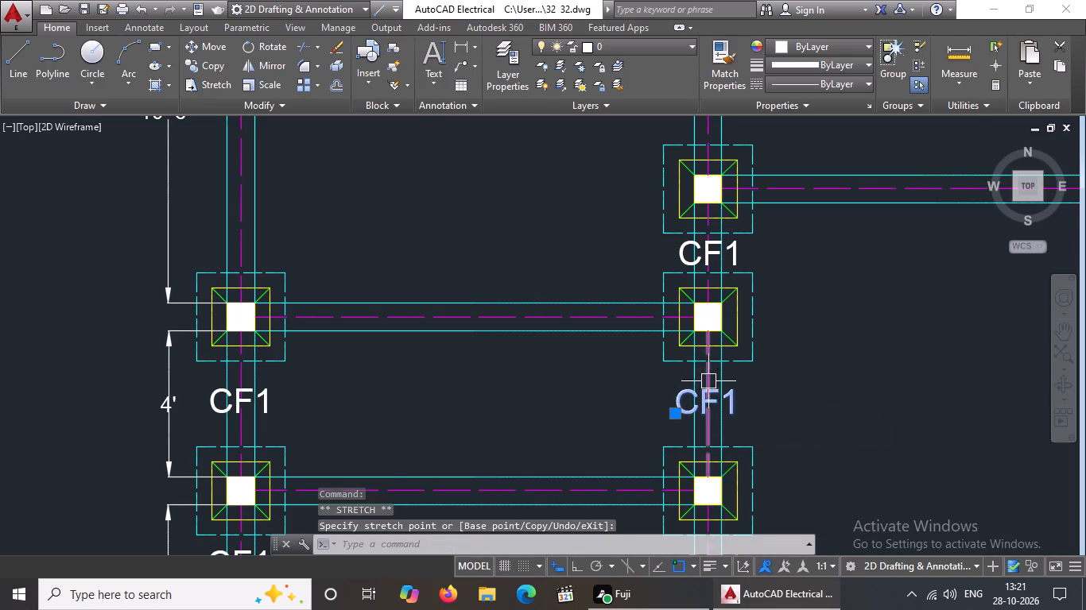
{"action": "scroll", "coordinate": [710, 379], "scroll_direction": "down", "scroll_amount": 1}
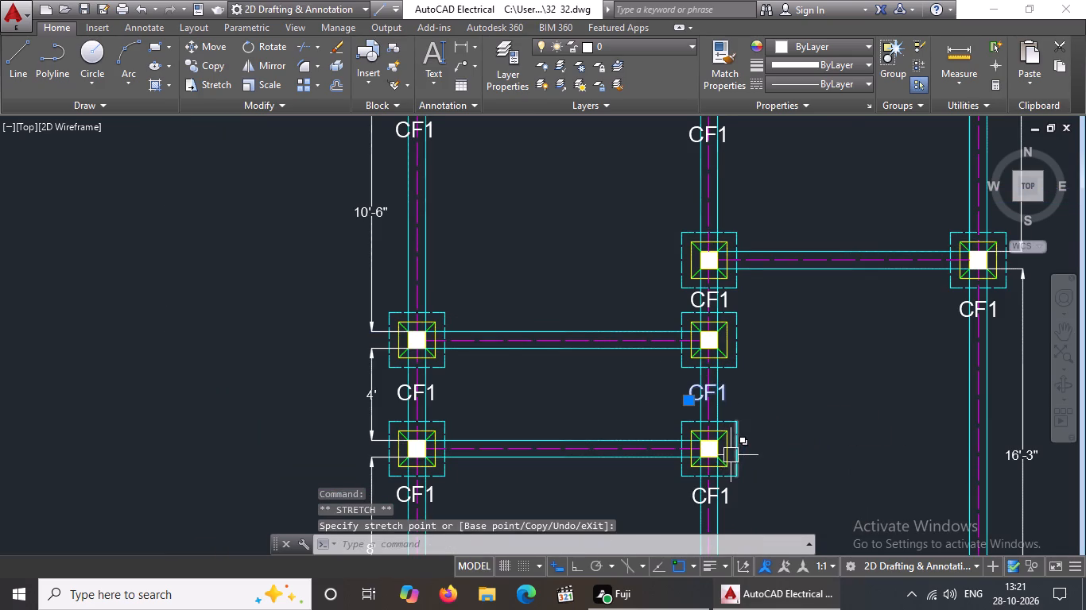
{"action": "key", "text": "Escape"}
Move the left footing's CF1 label down about 4" in the row between the 4' and 8' dimensions.
{"action": "scroll", "coordinate": [747, 374], "scroll_direction": "down", "scroll_amount": 2}
{"action": "scroll", "coordinate": [596, 429], "scroll_direction": "up", "scroll_amount": 5}
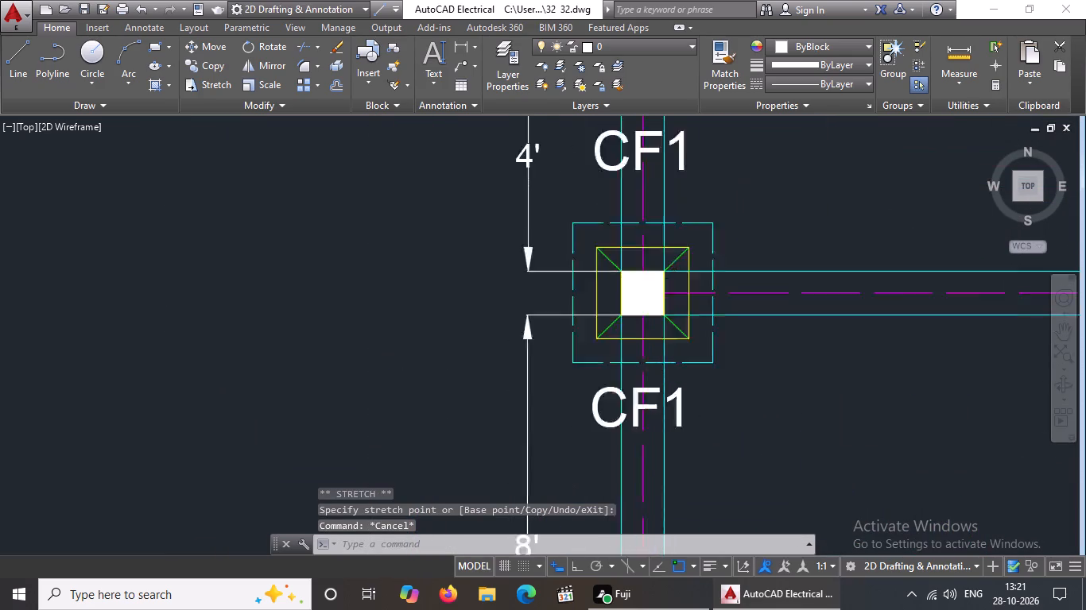
{"action": "left_click", "coordinate": [580, 413]}
{"action": "left_click", "coordinate": [576, 434]}
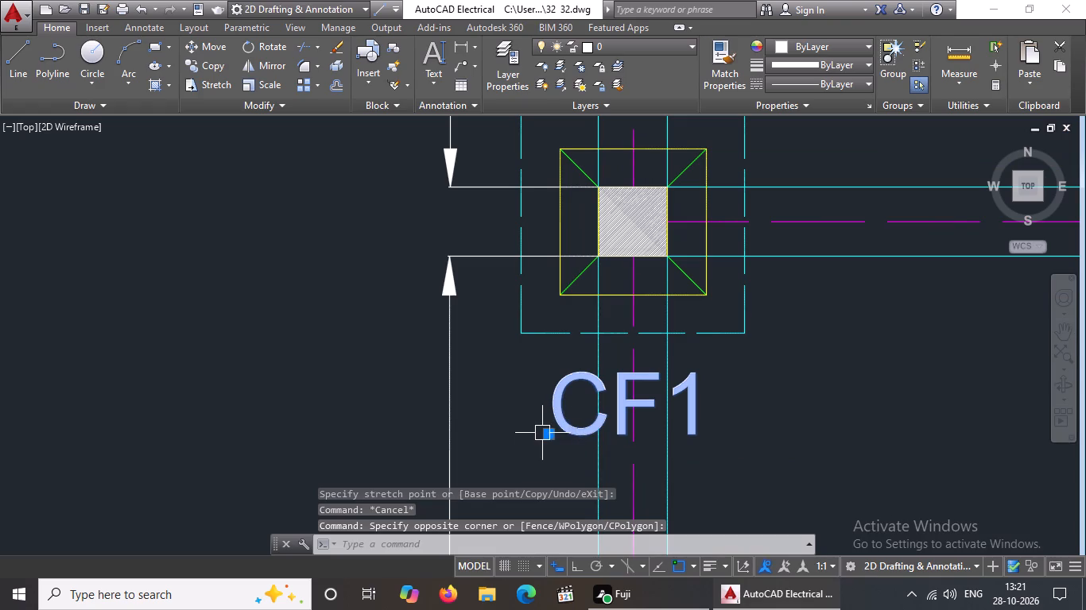
{"action": "scroll", "coordinate": [559, 419], "scroll_direction": "down", "scroll_amount": 2}
{"action": "scroll", "coordinate": [568, 438], "scroll_direction": "up", "scroll_amount": 2}
{"action": "scroll", "coordinate": [568, 406], "scroll_direction": "down", "scroll_amount": 2}
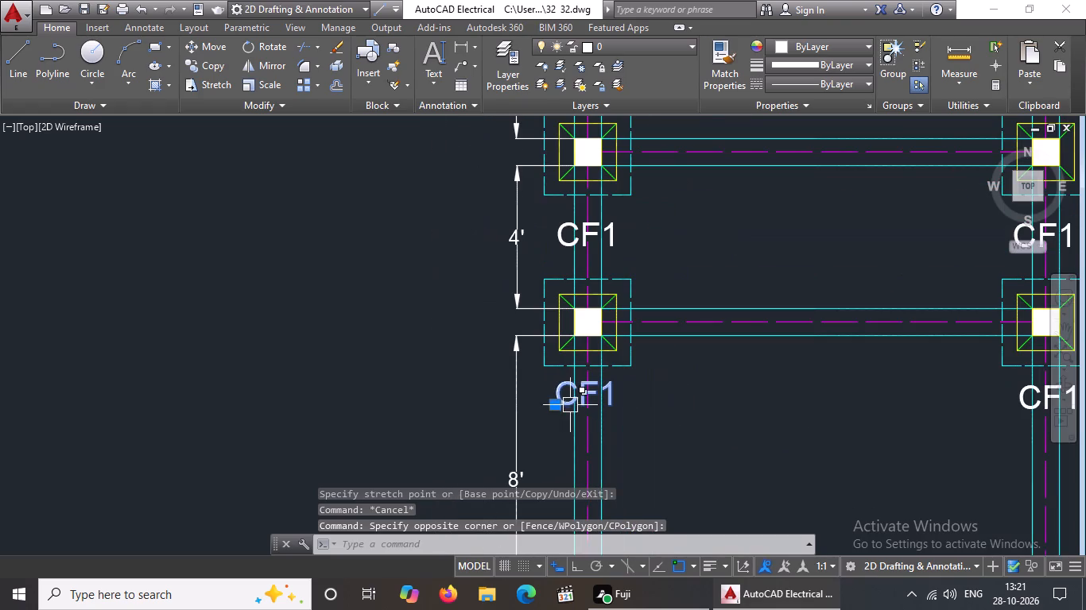
{"action": "left_click", "coordinate": [557, 403]}
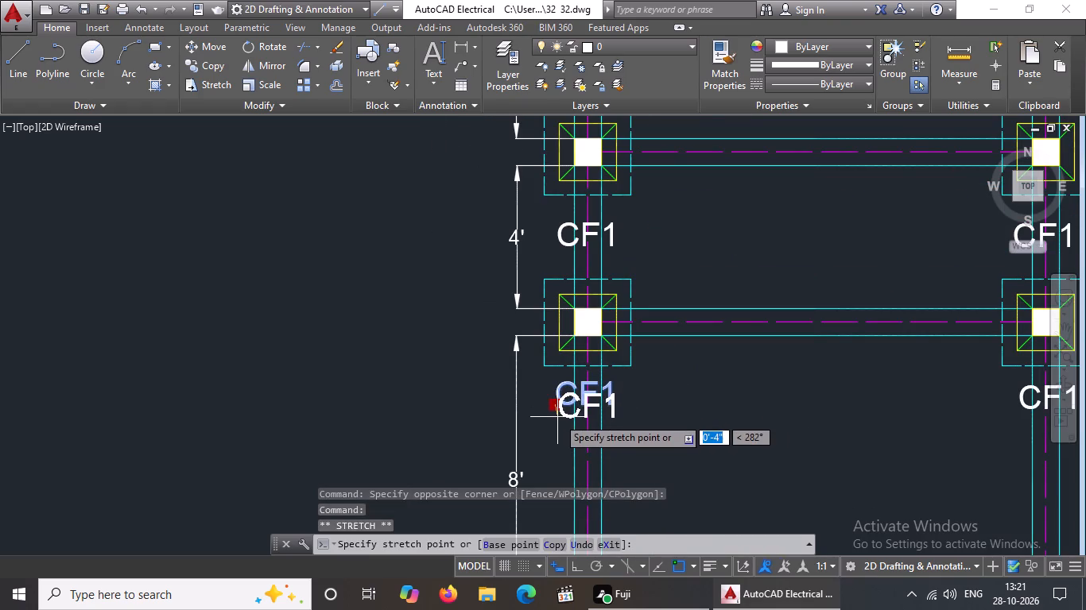
{"action": "left_click", "coordinate": [557, 417]}
{"action": "scroll", "coordinate": [557, 414], "scroll_direction": "down", "scroll_amount": 1}
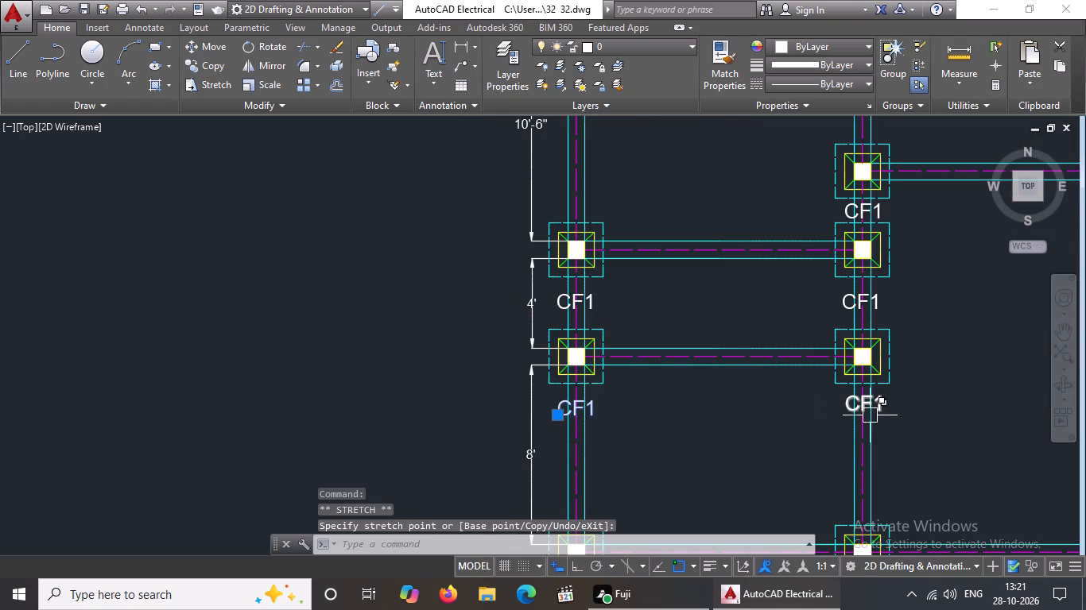
{"action": "key", "text": "Escape"}
Move the middle footing's CF1 label in the same row down about 6" and nudge it slightly back up.
{"action": "scroll", "coordinate": [872, 415], "scroll_direction": "up", "scroll_amount": 2}
{"action": "left_click", "coordinate": [805, 399]}
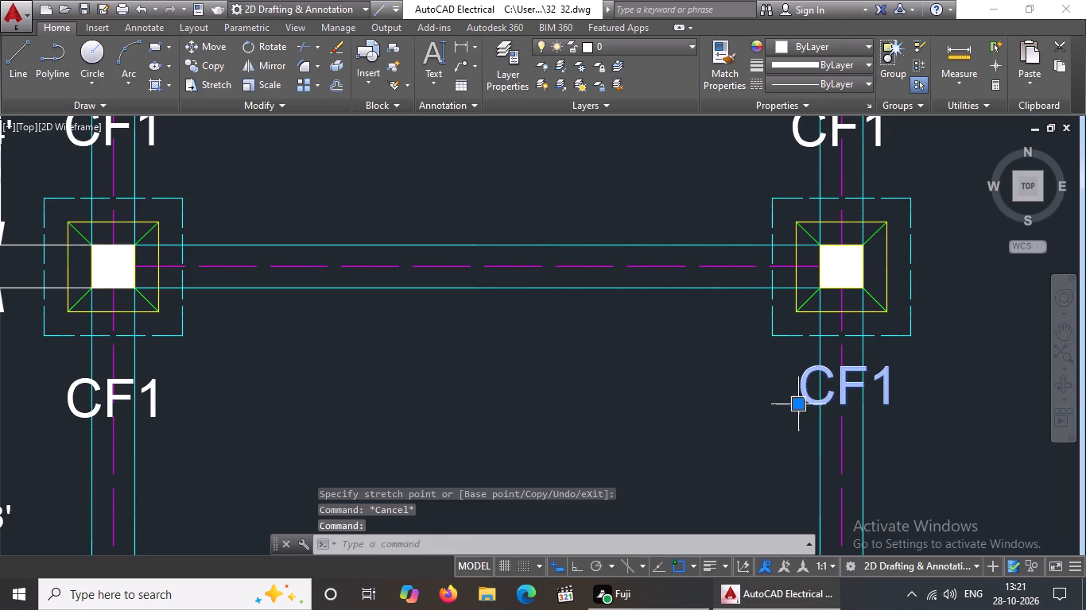
{"action": "left_click", "coordinate": [793, 404]}
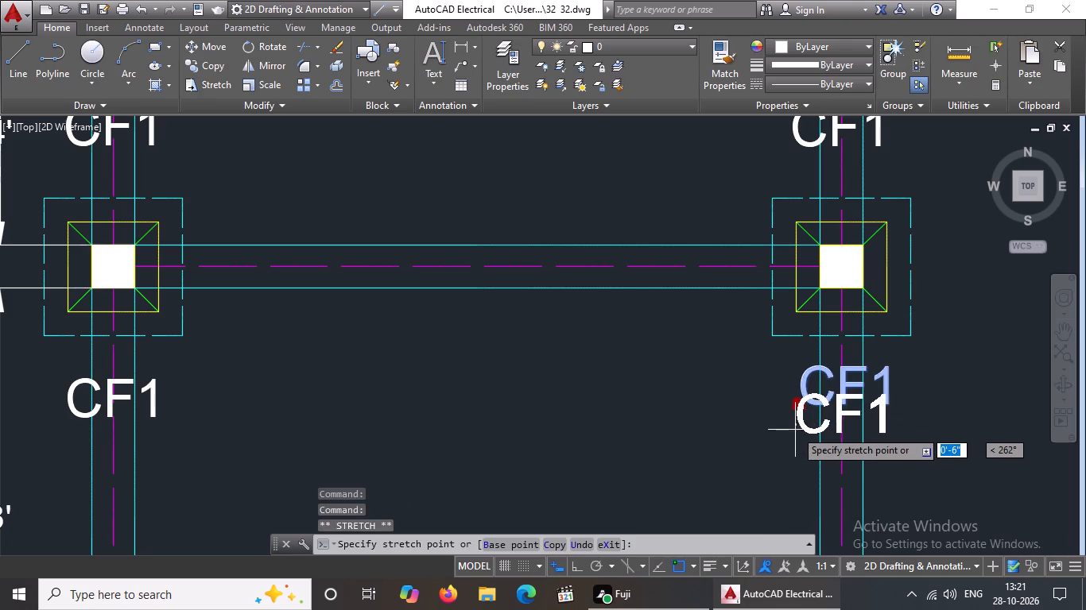
{"action": "left_click", "coordinate": [795, 429]}
{"action": "scroll", "coordinate": [803, 400], "scroll_direction": "down", "scroll_amount": 1}
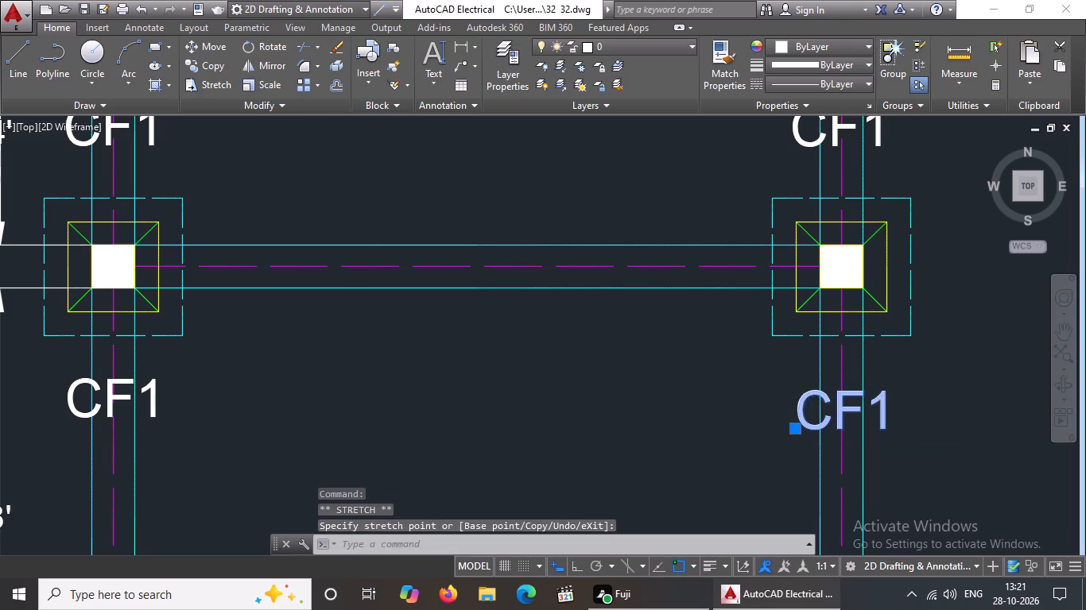
{"action": "scroll", "coordinate": [816, 415], "scroll_direction": "up", "scroll_amount": 2}
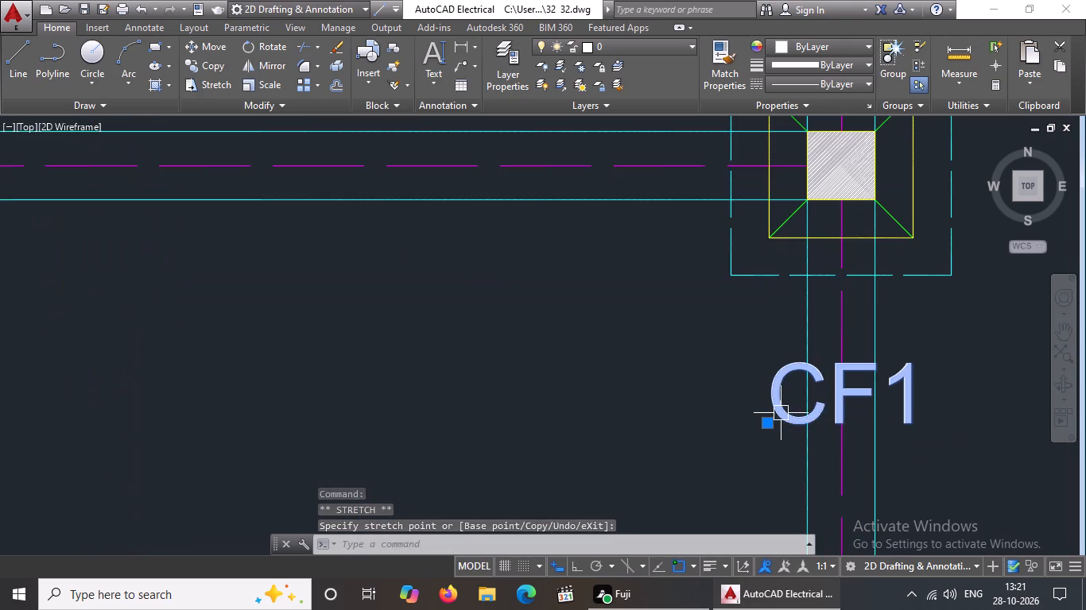
{"action": "left_click", "coordinate": [765, 424]}
{"action": "left_click", "coordinate": [765, 411]}
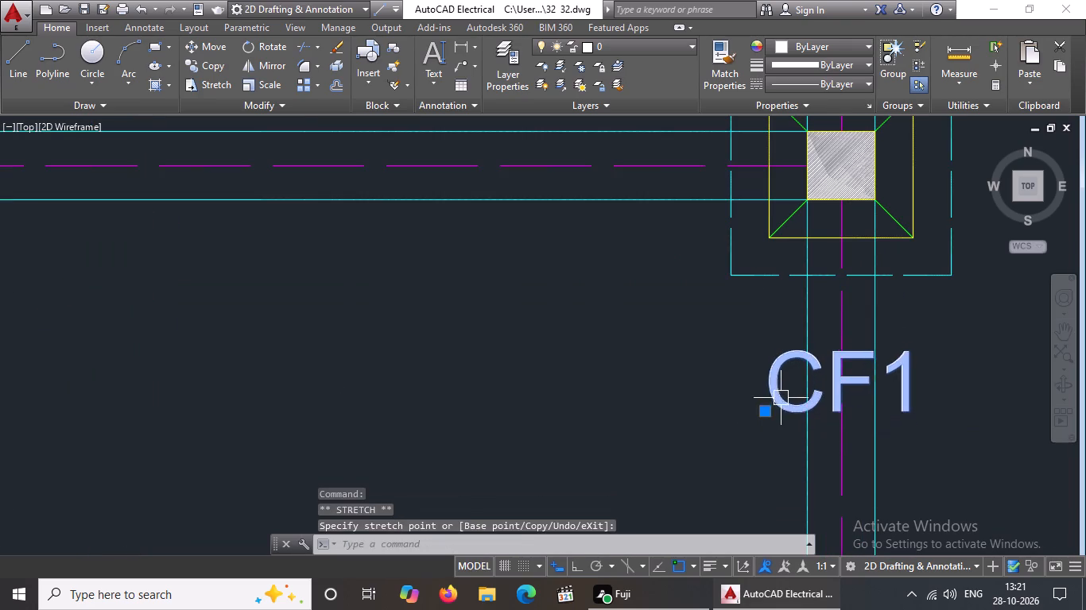
{"action": "scroll", "coordinate": [782, 396], "scroll_direction": "down", "scroll_amount": 3}
{"action": "key", "text": "Escape"}
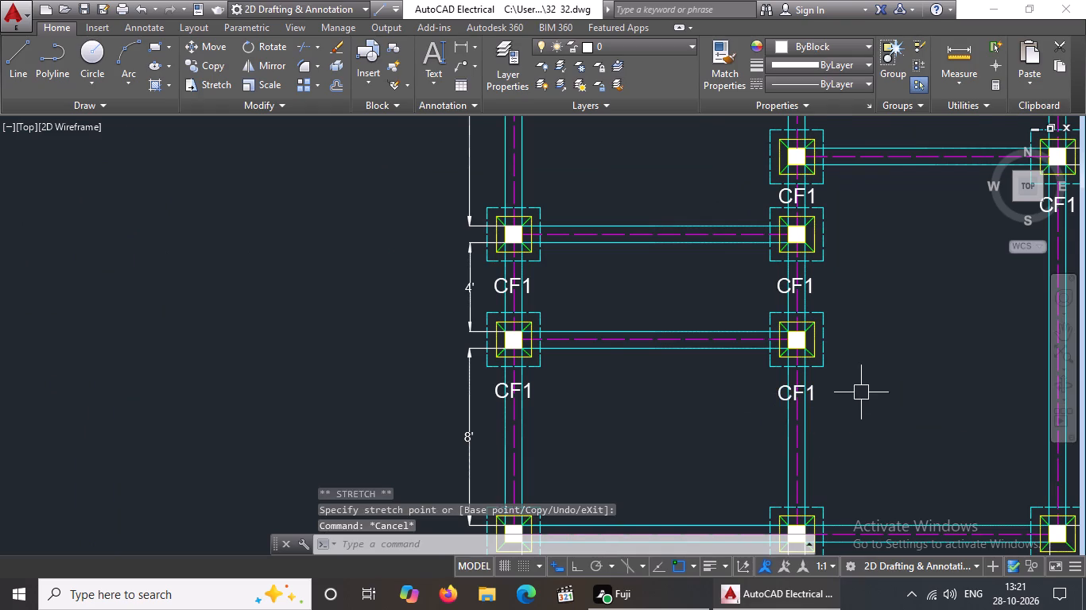
Move the CF1 labels of the bottom row's left and middle footings down about 4".
{"action": "scroll", "coordinate": [861, 392], "scroll_direction": "down", "scroll_amount": 1}
{"action": "scroll", "coordinate": [738, 456], "scroll_direction": "down", "scroll_amount": 1}
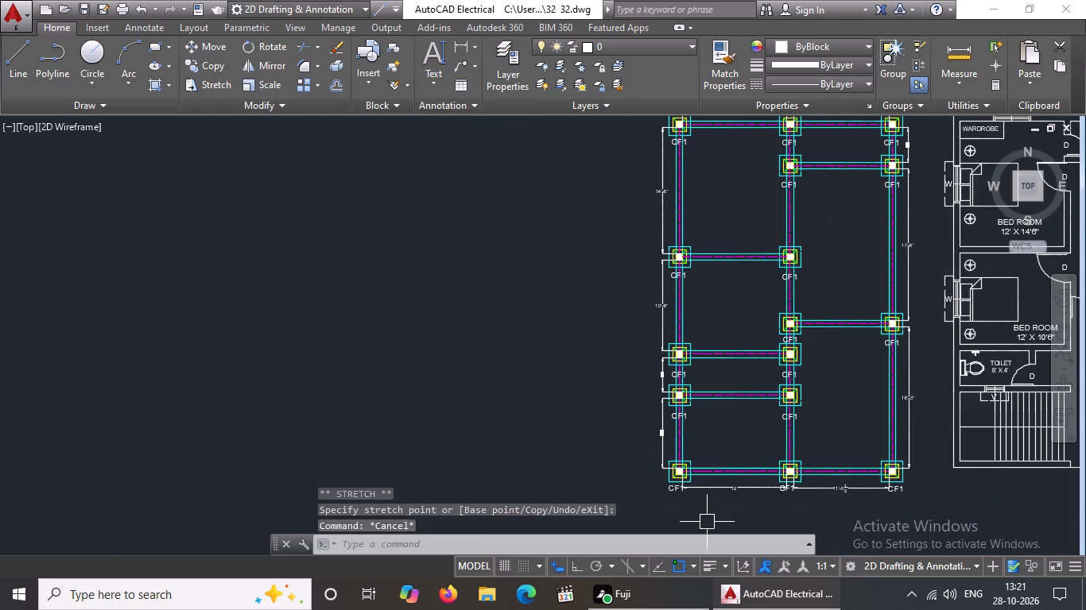
{"action": "scroll", "coordinate": [703, 526], "scroll_direction": "up", "scroll_amount": 2}
{"action": "scroll", "coordinate": [645, 467], "scroll_direction": "up", "scroll_amount": 2}
{"action": "left_click", "coordinate": [578, 390]}
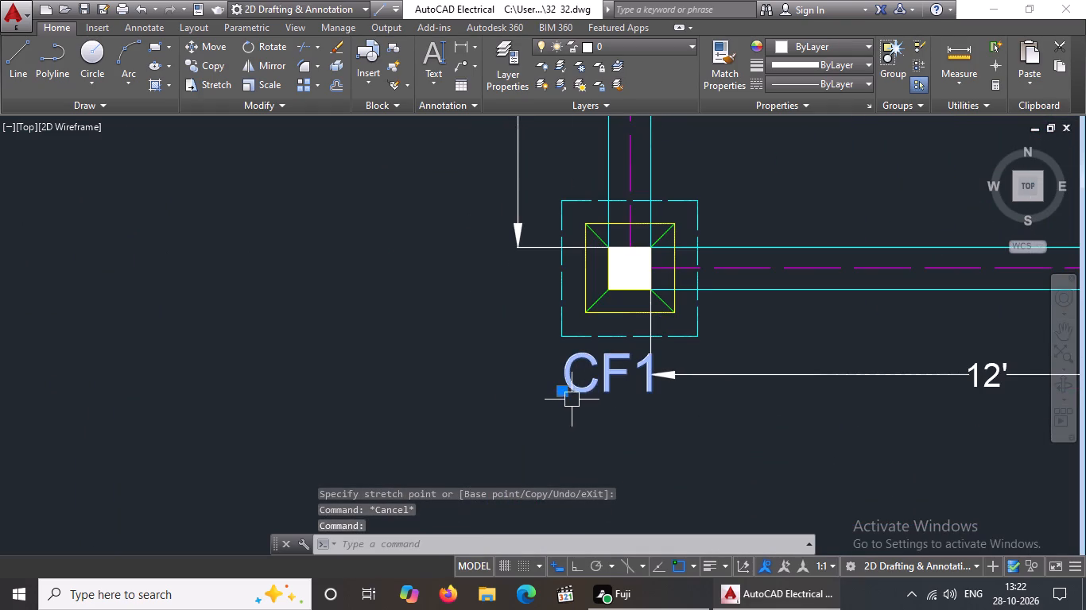
{"action": "left_click", "coordinate": [564, 392]}
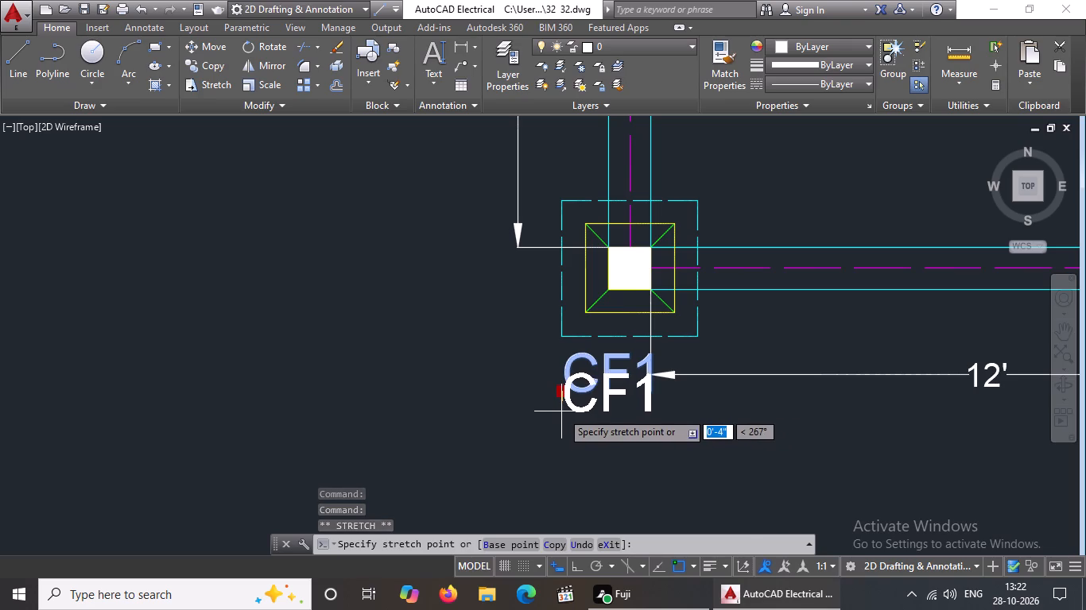
{"action": "left_click", "coordinate": [561, 412]}
{"action": "scroll", "coordinate": [569, 392], "scroll_direction": "down", "scroll_amount": 4}
{"action": "scroll", "coordinate": [681, 402], "scroll_direction": "up", "scroll_amount": 3}
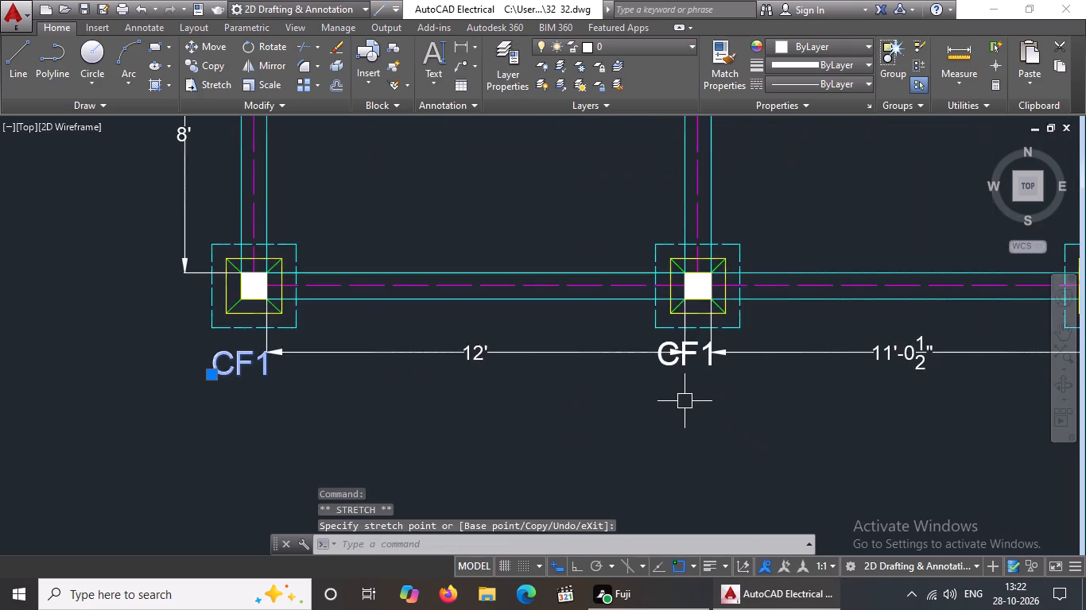
{"action": "scroll", "coordinate": [694, 384], "scroll_direction": "up", "scroll_amount": 1}
{"action": "left_click", "coordinate": [681, 355]}
{"action": "left_click", "coordinate": [629, 353]}
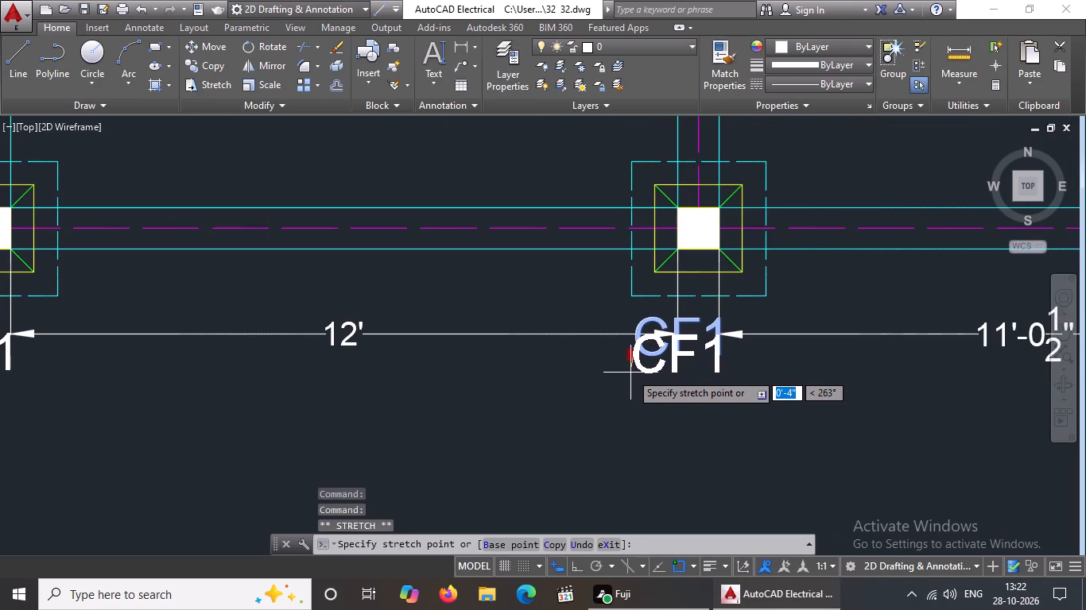
{"action": "left_click", "coordinate": [630, 373]}
{"action": "scroll", "coordinate": [641, 360], "scroll_direction": "down", "scroll_amount": 2}
{"action": "key", "text": "Escape"}
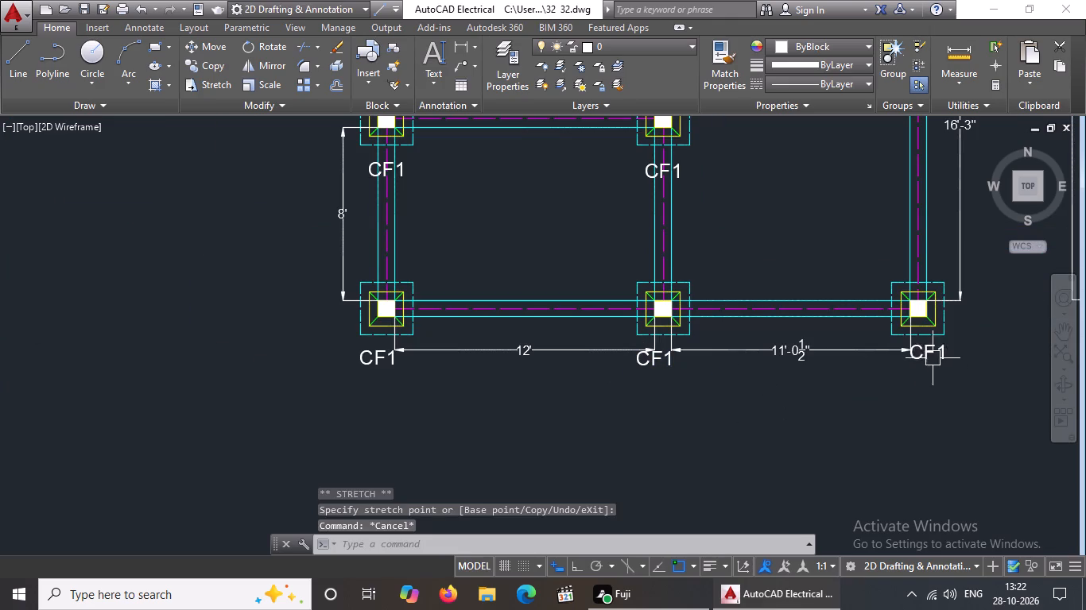
Move the bottom row's right CF1 label slightly down and toward the 11'-0 1/2" dimension, level with the other two labels.
{"action": "left_click", "coordinate": [929, 355]}
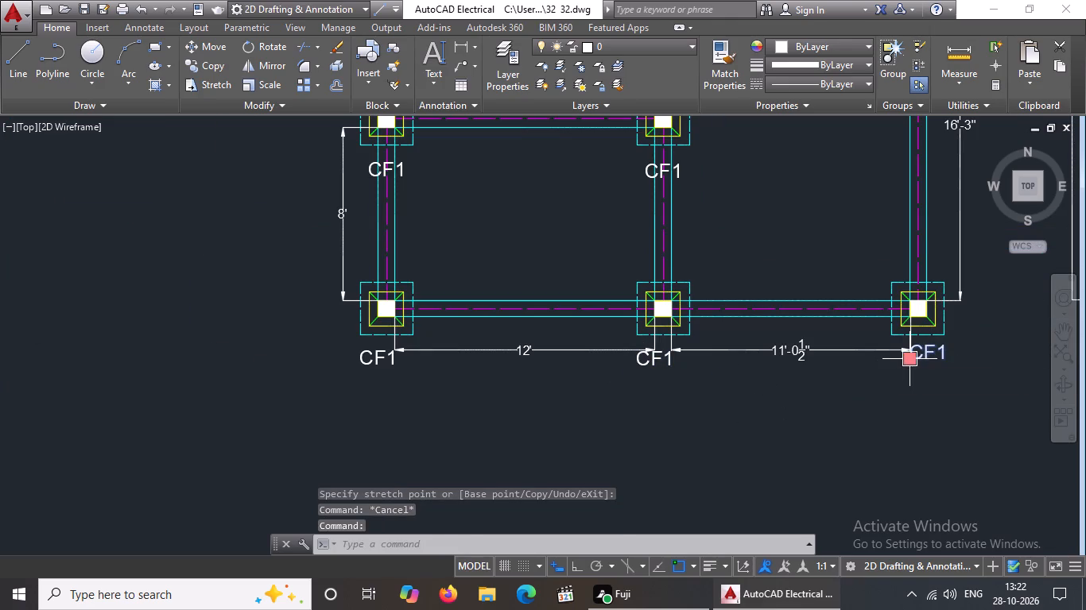
{"action": "left_click", "coordinate": [907, 359]}
{"action": "left_click", "coordinate": [906, 365]}
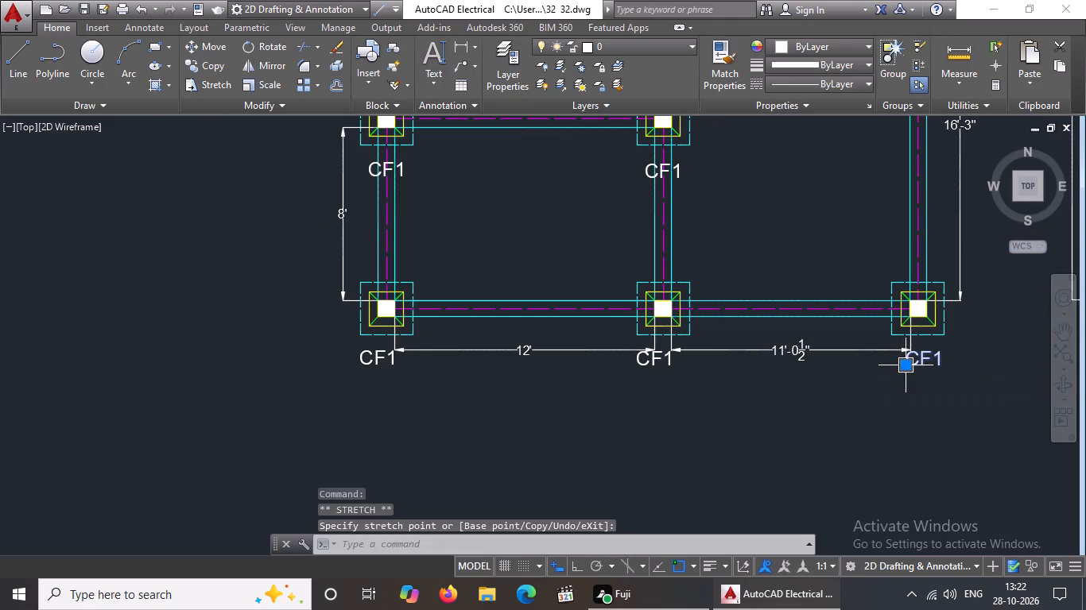
{"action": "scroll", "coordinate": [905, 365], "scroll_direction": "down", "scroll_amount": 2}
{"action": "key", "text": "Escape"}
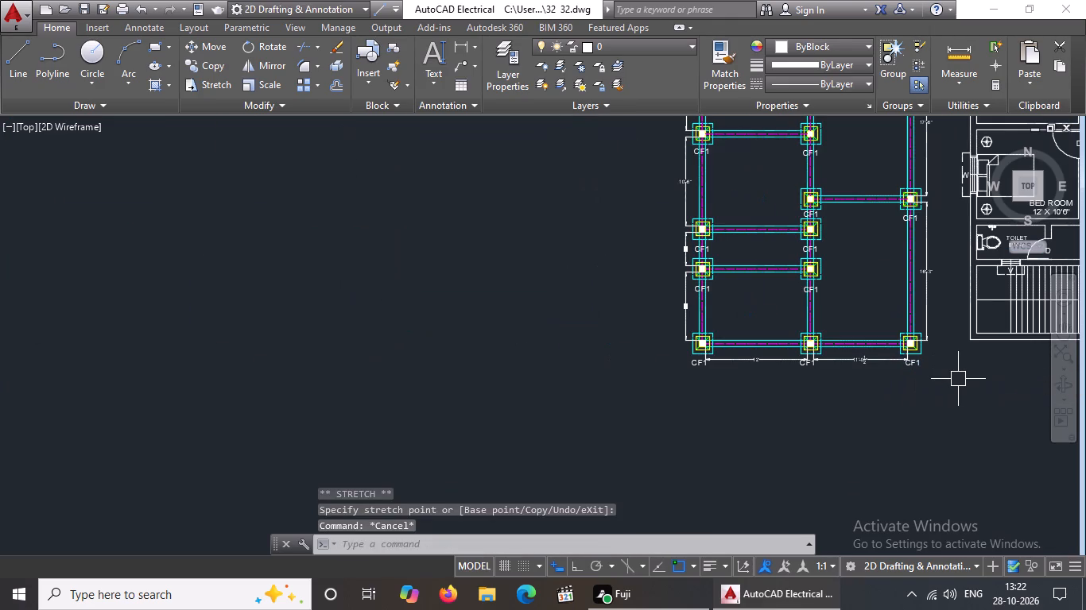
Check the CF1 label placement along the bottom row, especially at the right footing, and review the whole column layout beside the floor plans.
{"action": "scroll", "coordinate": [925, 353], "scroll_direction": "up", "scroll_amount": 2}
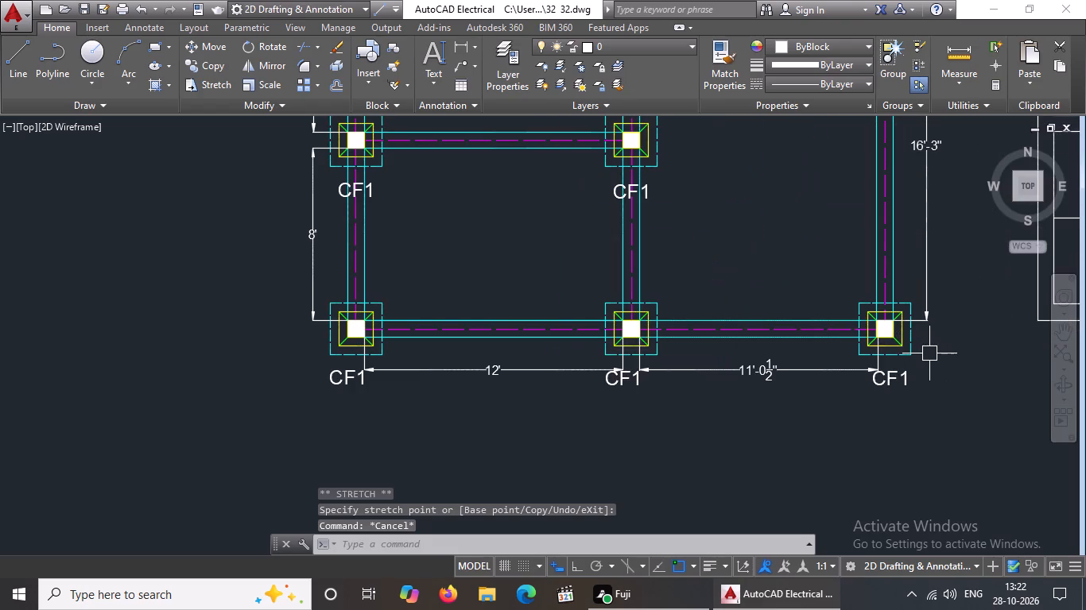
{"action": "scroll", "coordinate": [930, 353], "scroll_direction": "up", "scroll_amount": 1}
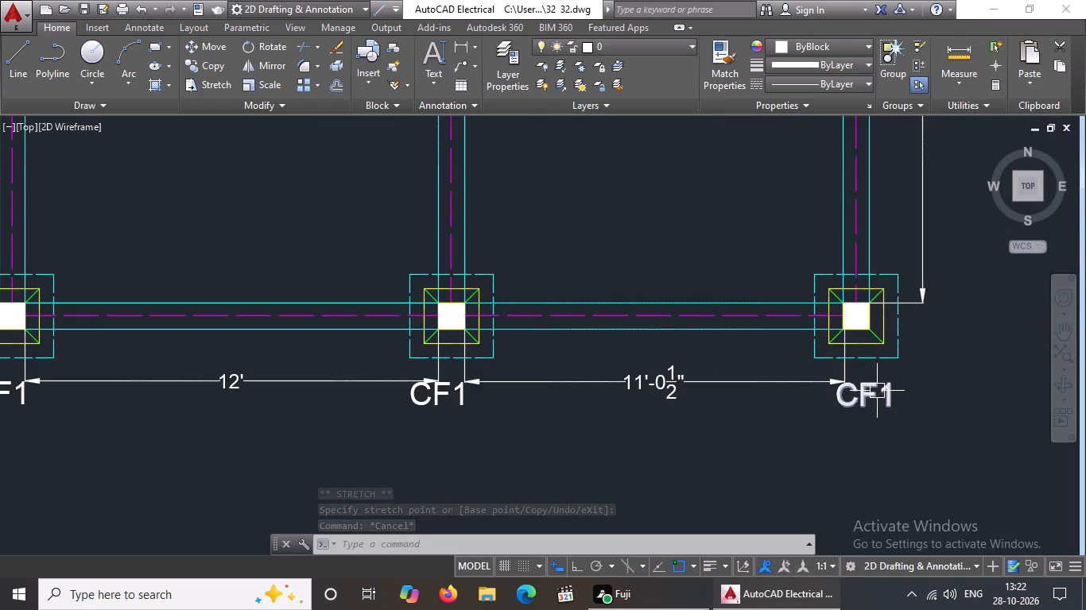
{"action": "scroll", "coordinate": [895, 384], "scroll_direction": "up", "scroll_amount": 3}
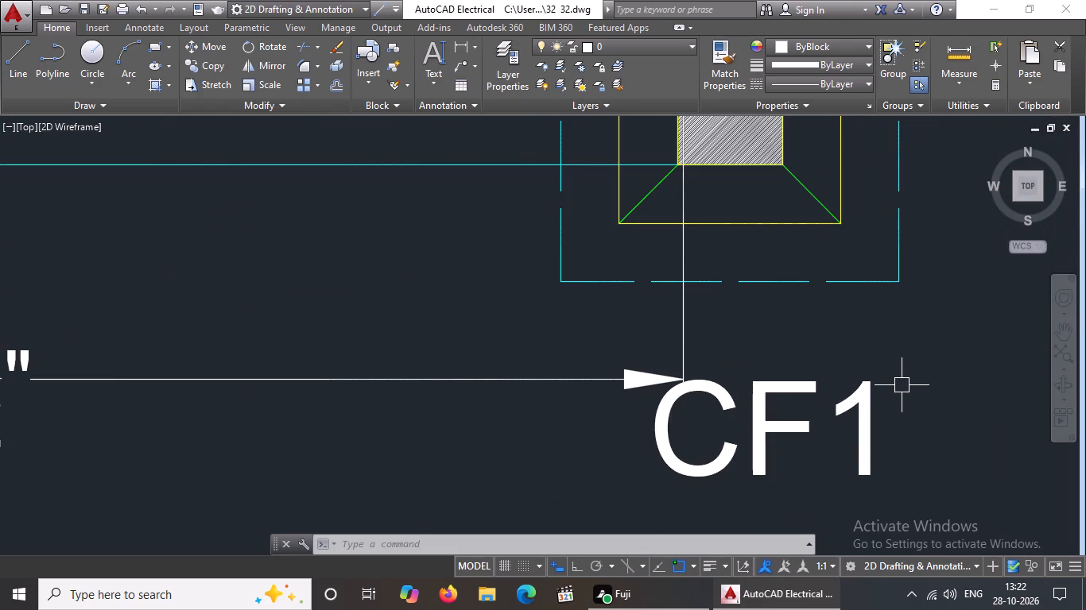
{"action": "key", "text": "Escape"}
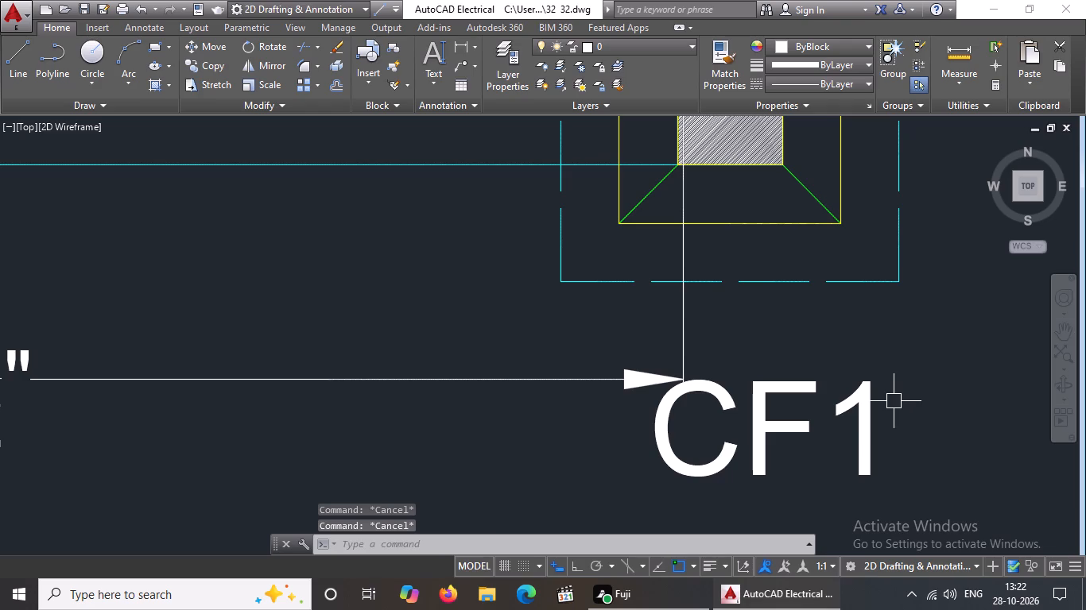
{"action": "scroll", "coordinate": [815, 364], "scroll_direction": "down", "scroll_amount": 4}
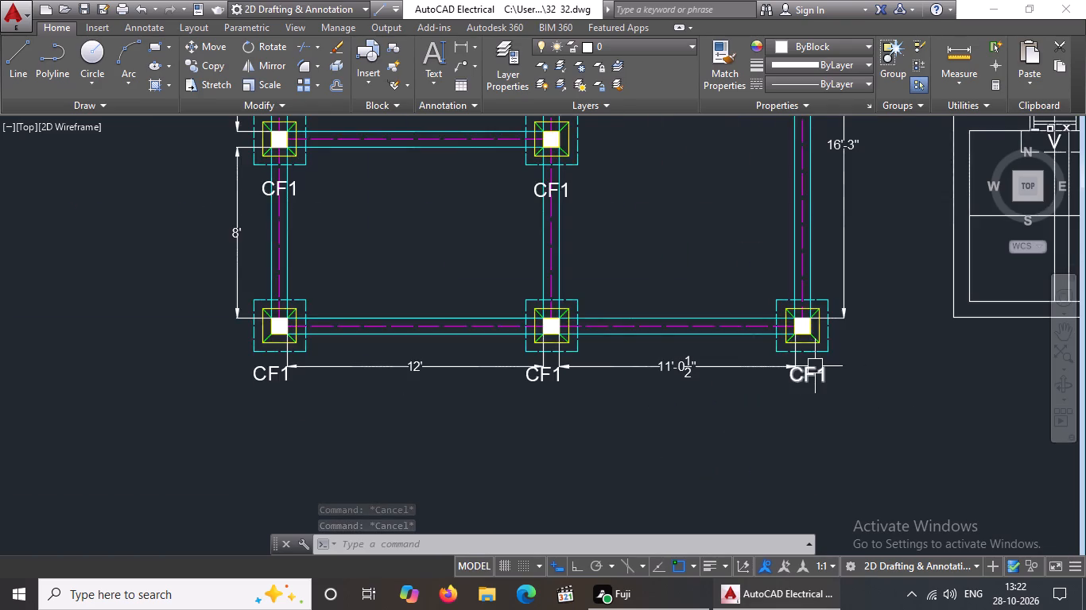
{"action": "scroll", "coordinate": [815, 367], "scroll_direction": "down", "scroll_amount": 3}
{"action": "key", "text": "Escape"}
{"action": "scroll", "coordinate": [821, 371], "scroll_direction": "up", "scroll_amount": 2}
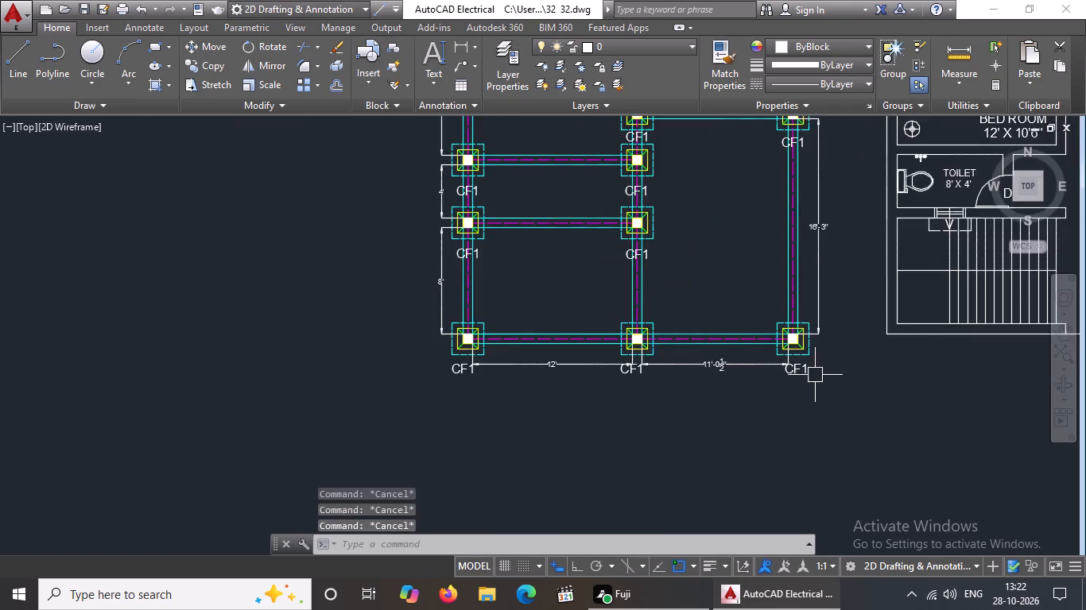
{"action": "scroll", "coordinate": [815, 375], "scroll_direction": "up", "scroll_amount": 2}
{"action": "key", "text": "Escape"}
{"action": "scroll", "coordinate": [784, 391], "scroll_direction": "down", "scroll_amount": 3}
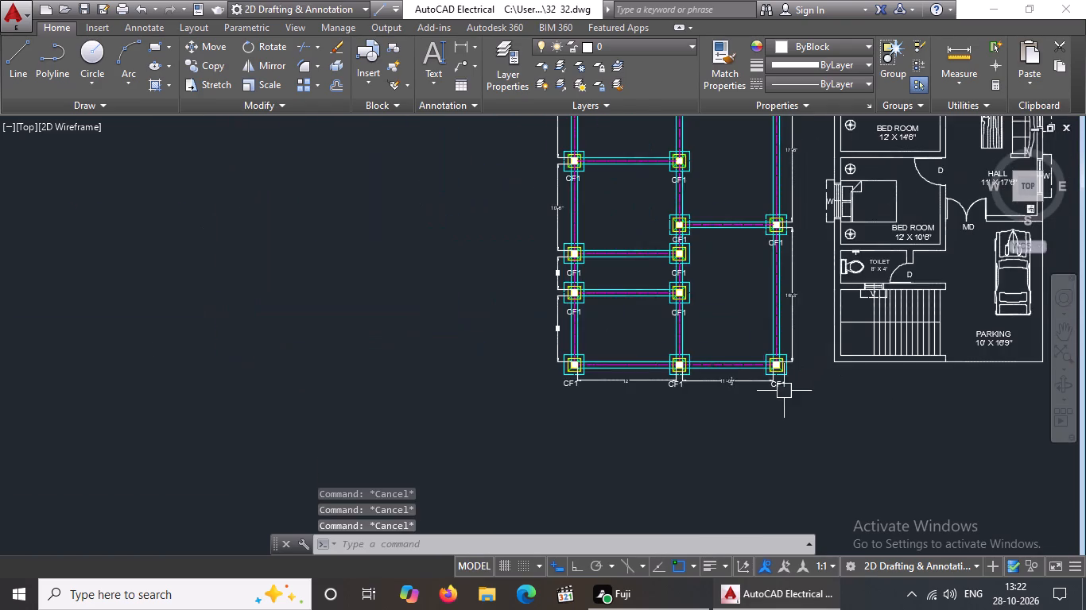
{"action": "scroll", "coordinate": [785, 388], "scroll_direction": "down", "scroll_amount": 2}
{"action": "middle_click_drag", "start_coordinate": [815, 370], "coordinate": [593, 423]}
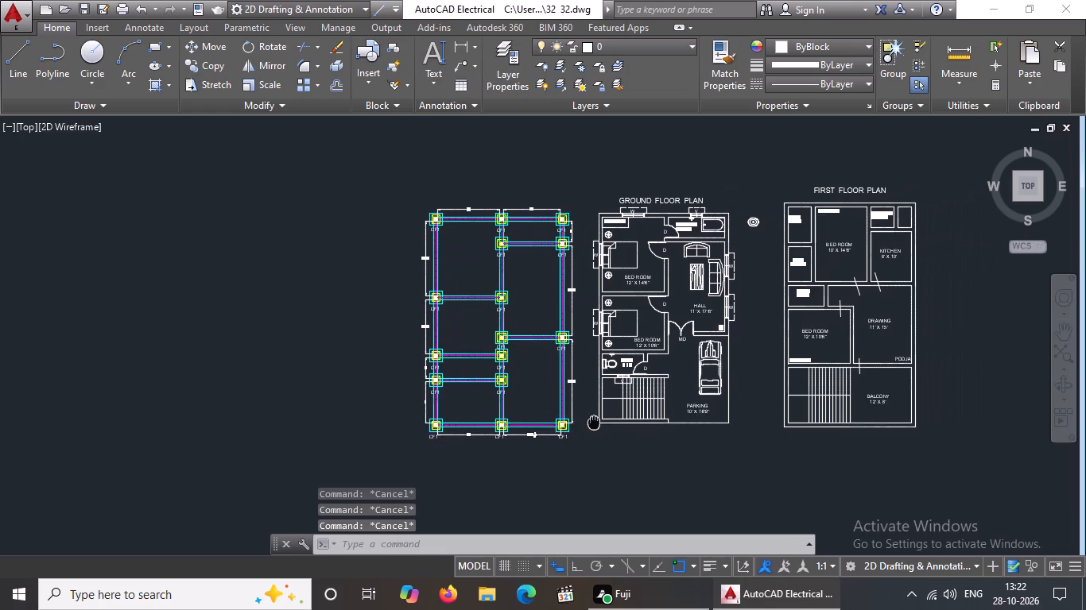
Examine the column layout's bottom footings and column hatching, along with the adjacent ground and first floor plans.
{"action": "middle_click_drag", "start_coordinate": [593, 423], "coordinate": [476, 440]}
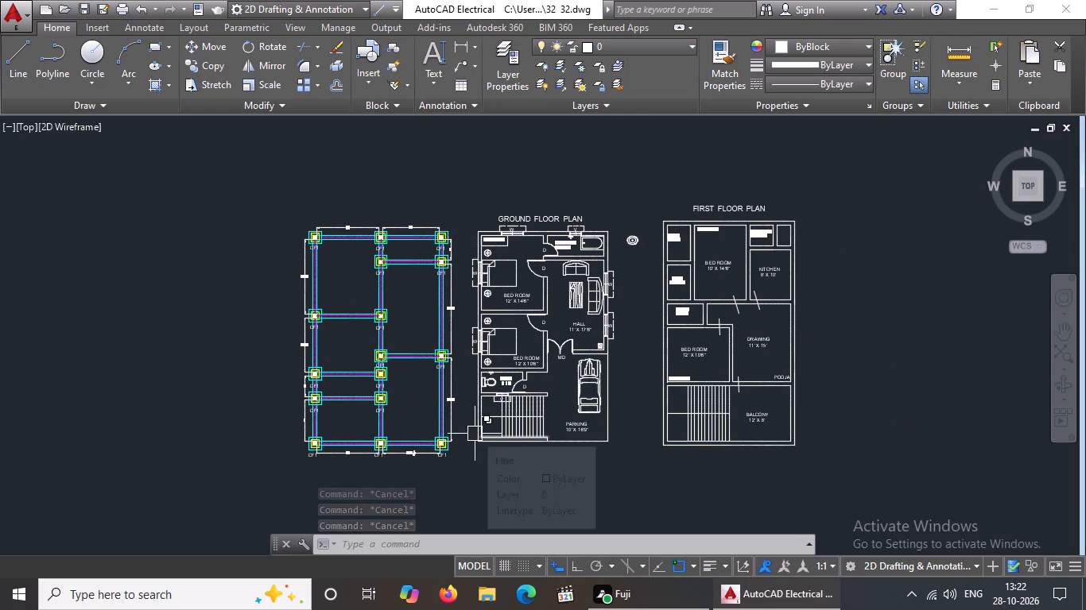
{"action": "key", "text": "Escape"}
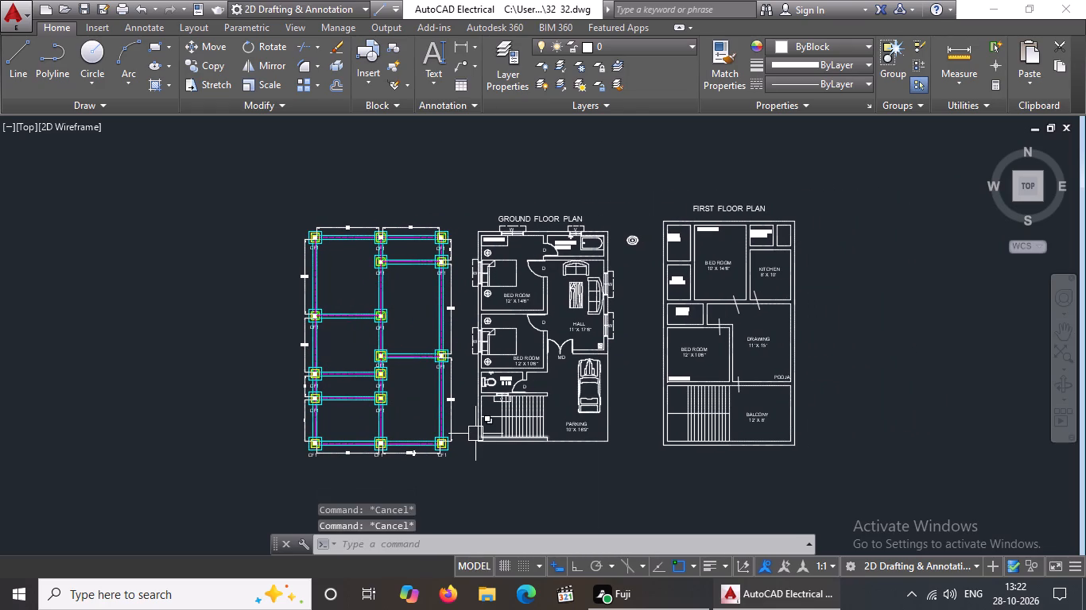
{"action": "scroll", "coordinate": [436, 432], "scroll_direction": "up", "scroll_amount": 2}
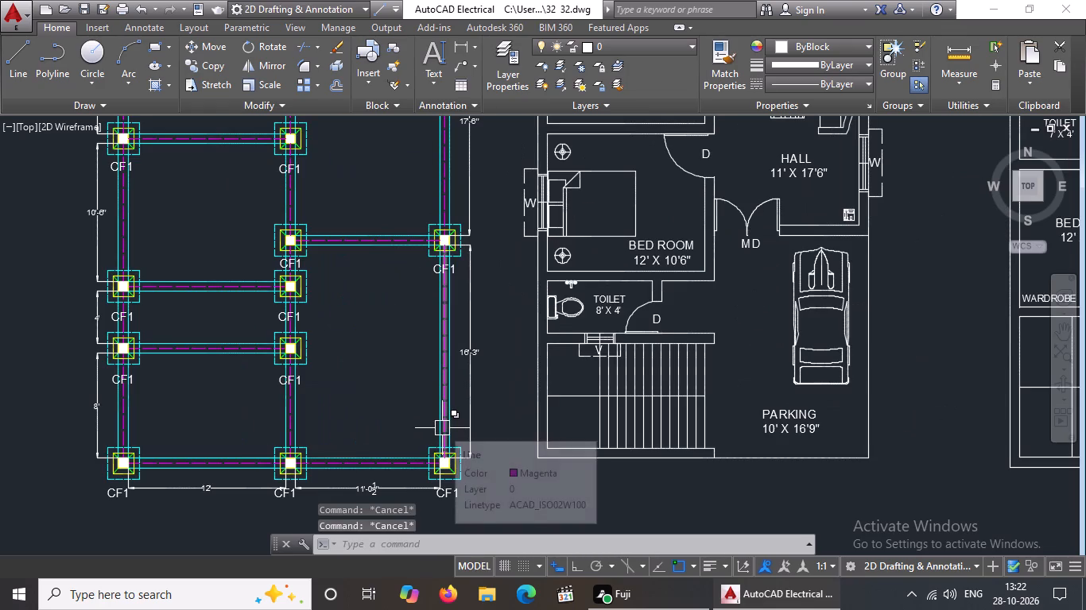
{"action": "scroll", "coordinate": [431, 431], "scroll_direction": "down", "scroll_amount": 2}
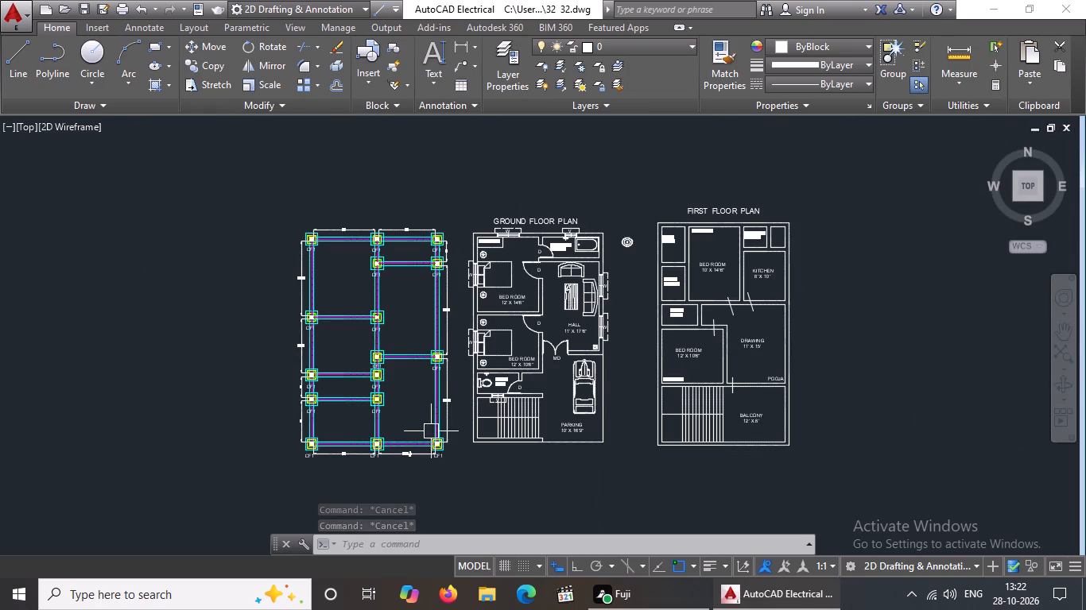
{"action": "scroll", "coordinate": [405, 441], "scroll_direction": "up", "scroll_amount": 5}
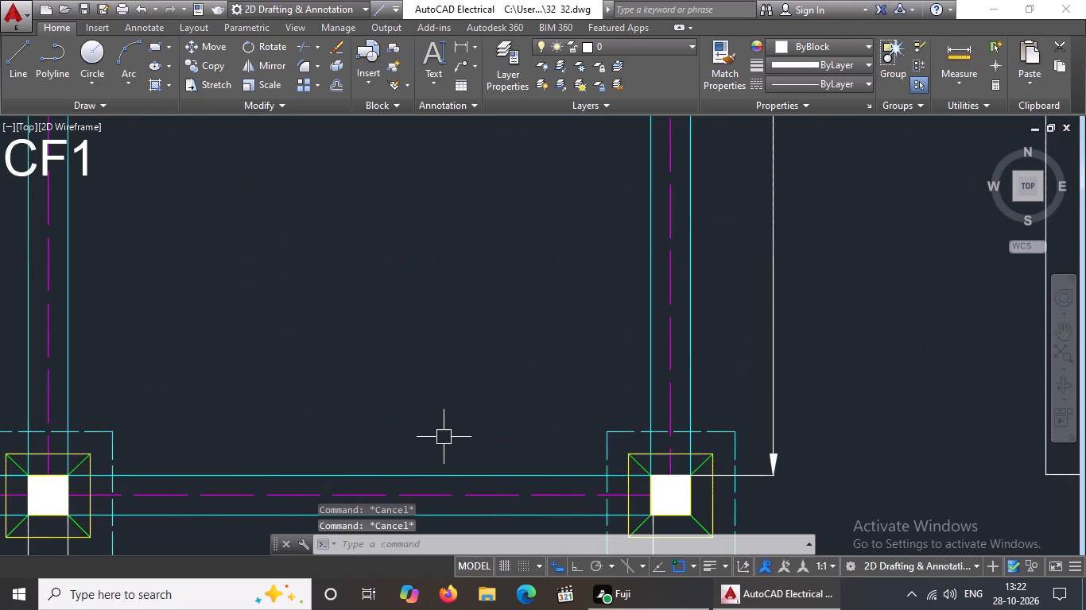
{"action": "left_click", "coordinate": [678, 491]}
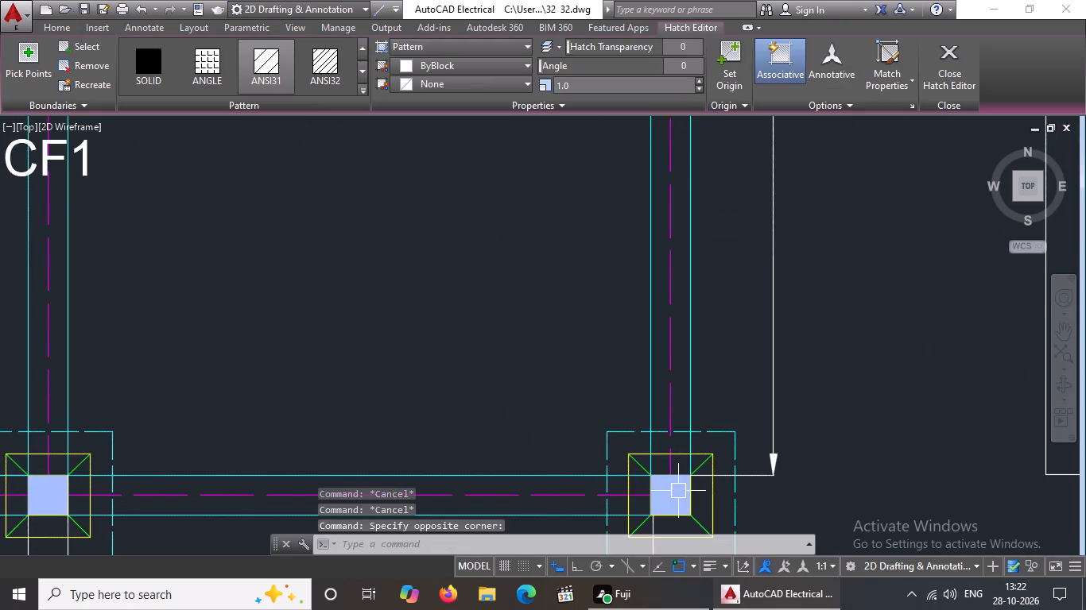
{"action": "scroll", "coordinate": [678, 491], "scroll_direction": "down", "scroll_amount": 3}
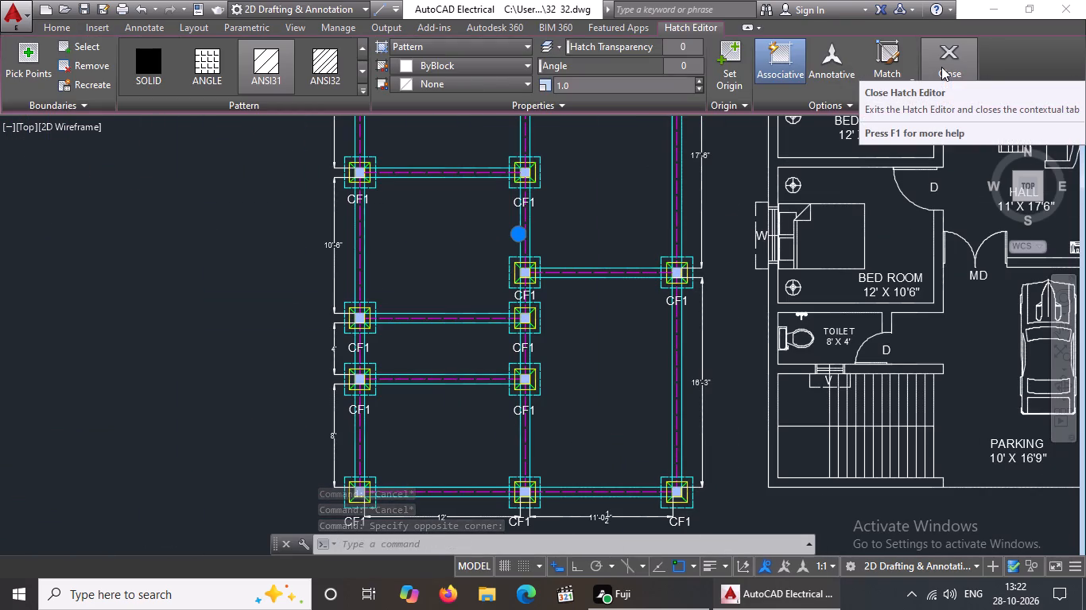
{"action": "key", "text": "Escape"}
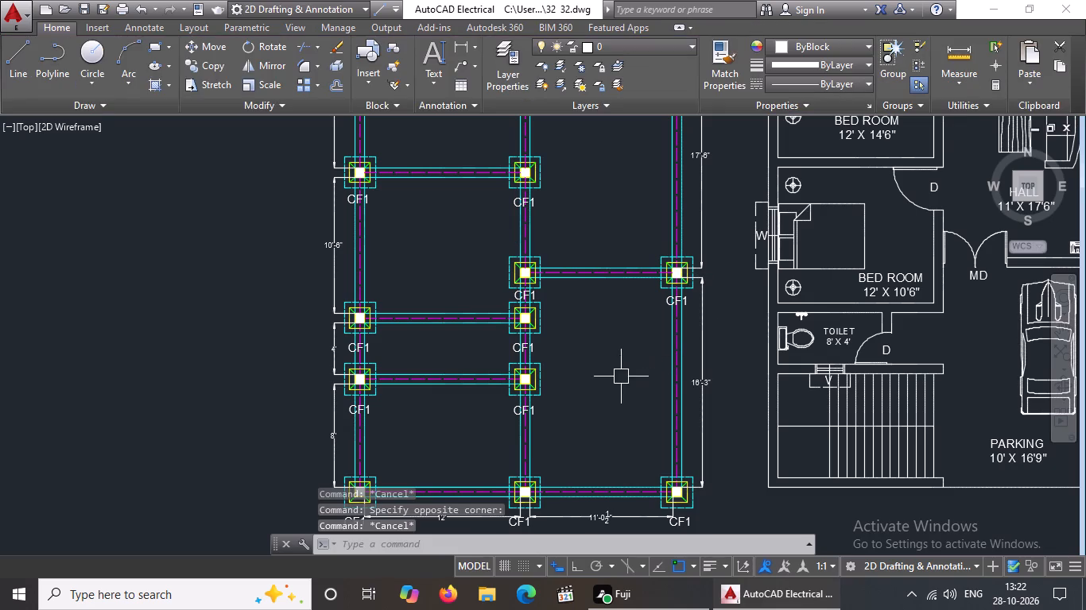
{"action": "scroll", "coordinate": [619, 378], "scroll_direction": "down", "scroll_amount": 2}
{"action": "middle_click_drag", "start_coordinate": [672, 367], "coordinate": [442, 376]}
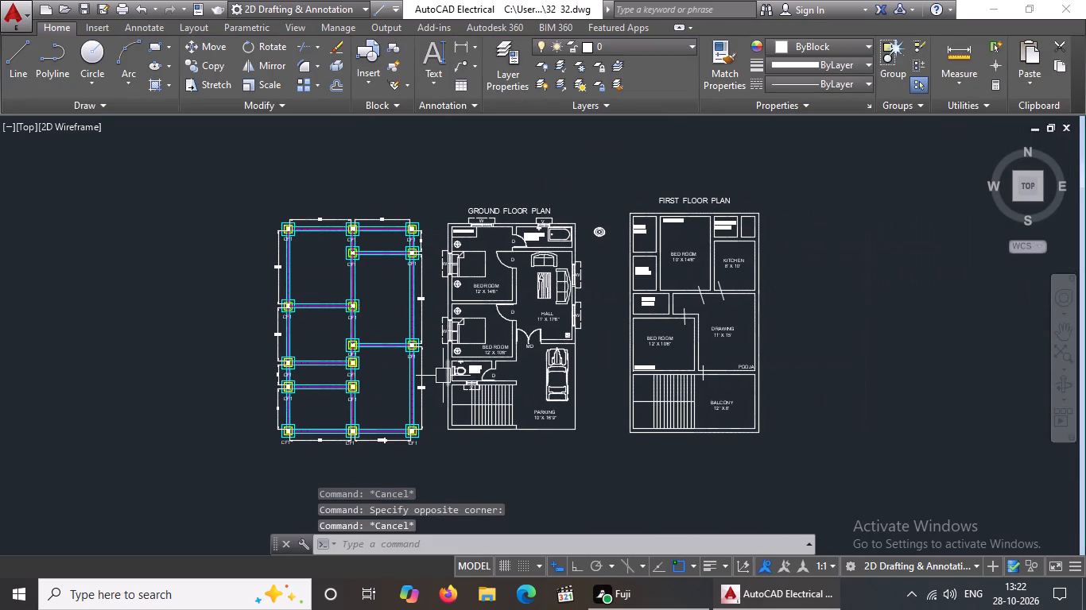
{"action": "key", "text": "Escape"}
{"action": "key", "text": "Escape"}
{"action": "key", "text": "Escape"}
Delete the stray concentric ring symbol between the upper parts of the ground floor and first floor plans.
{"action": "scroll", "coordinate": [629, 222], "scroll_direction": "up", "scroll_amount": 2}
{"action": "left_click", "coordinate": [547, 241]}
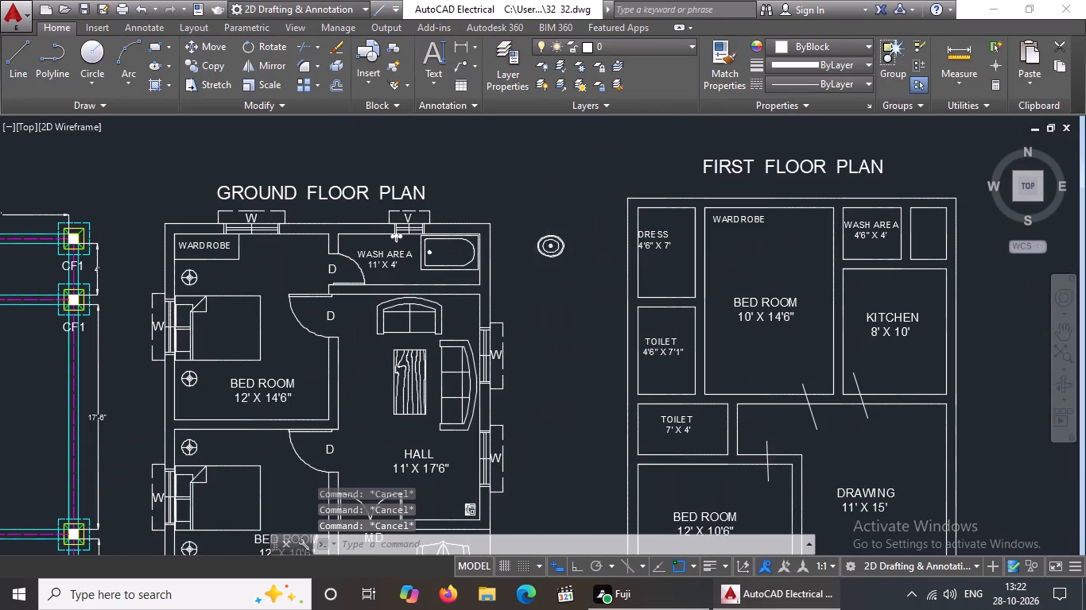
{"action": "key", "text": "Delete"}
{"action": "scroll", "coordinate": [549, 243], "scroll_direction": "down", "scroll_amount": 2}
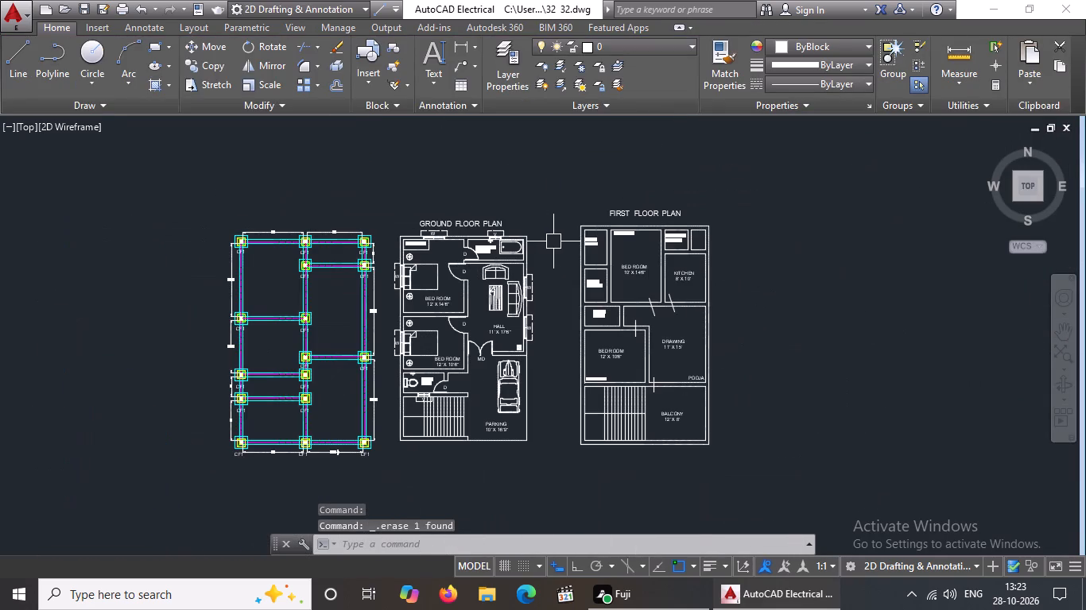
{"action": "key", "text": "Escape"}
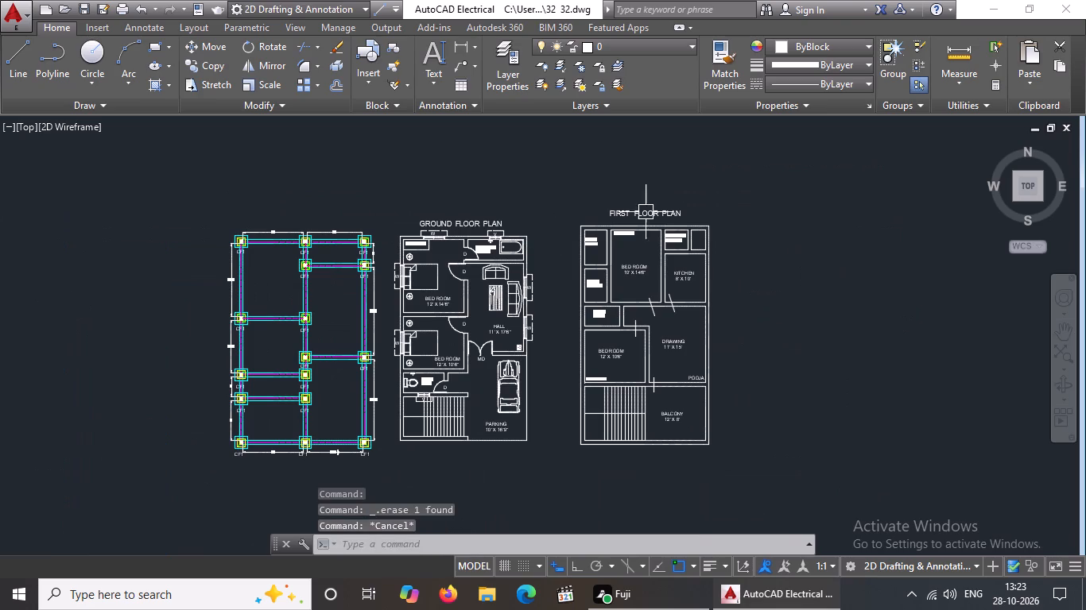
Move the FIRST FLOOR PLAN title slightly down, closer to the top wall of its plan.
{"action": "scroll", "coordinate": [654, 204], "scroll_direction": "up", "scroll_amount": 1}
{"action": "left_click", "coordinate": [642, 222]}
{"action": "left_click", "coordinate": [587, 214]}
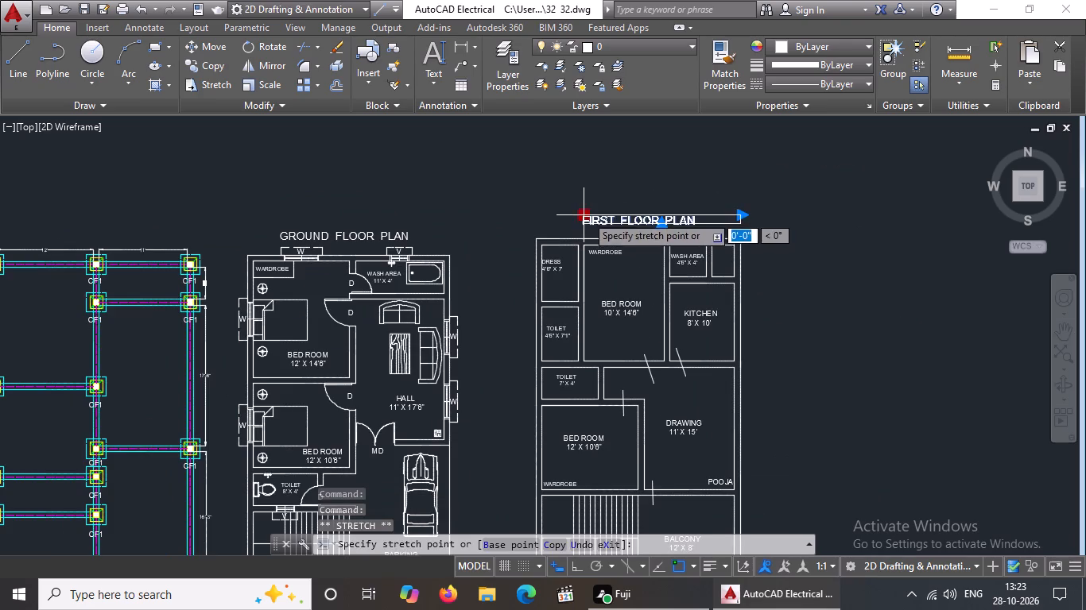
{"action": "left_click", "coordinate": [584, 223]}
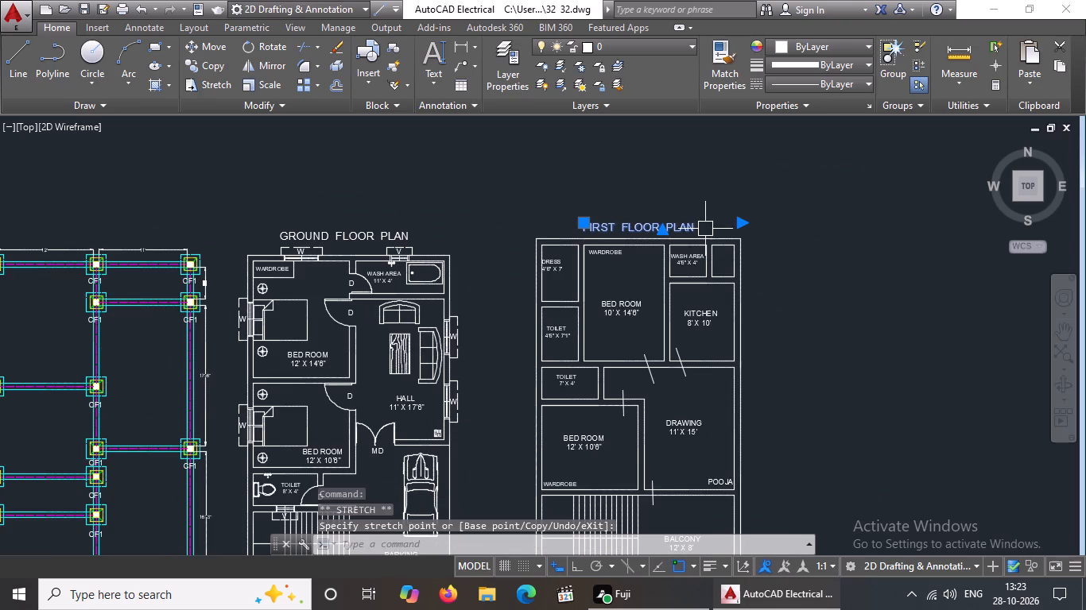
{"action": "key", "text": "Escape"}
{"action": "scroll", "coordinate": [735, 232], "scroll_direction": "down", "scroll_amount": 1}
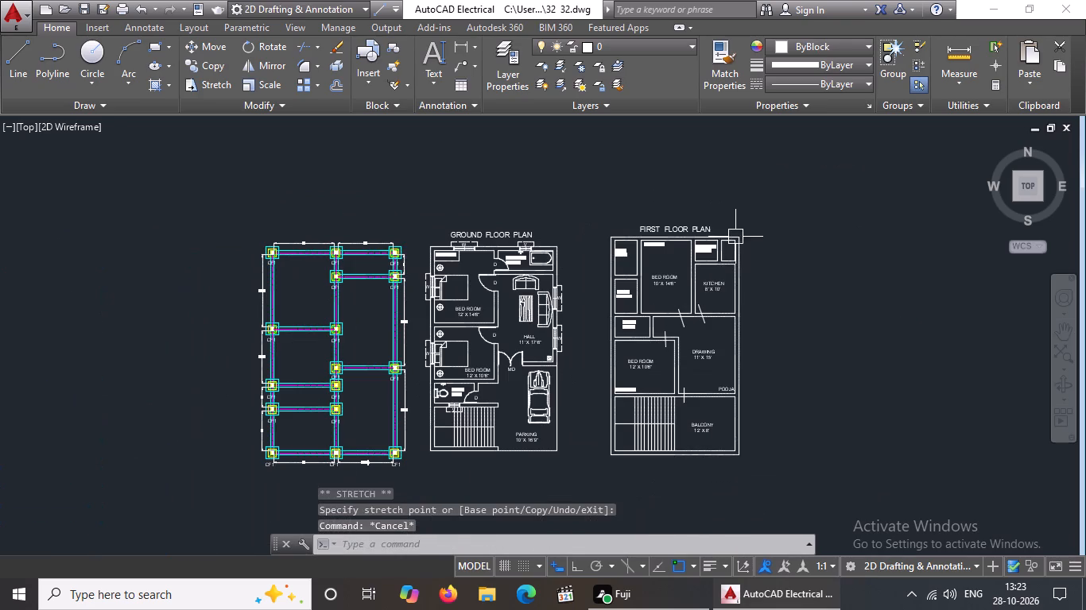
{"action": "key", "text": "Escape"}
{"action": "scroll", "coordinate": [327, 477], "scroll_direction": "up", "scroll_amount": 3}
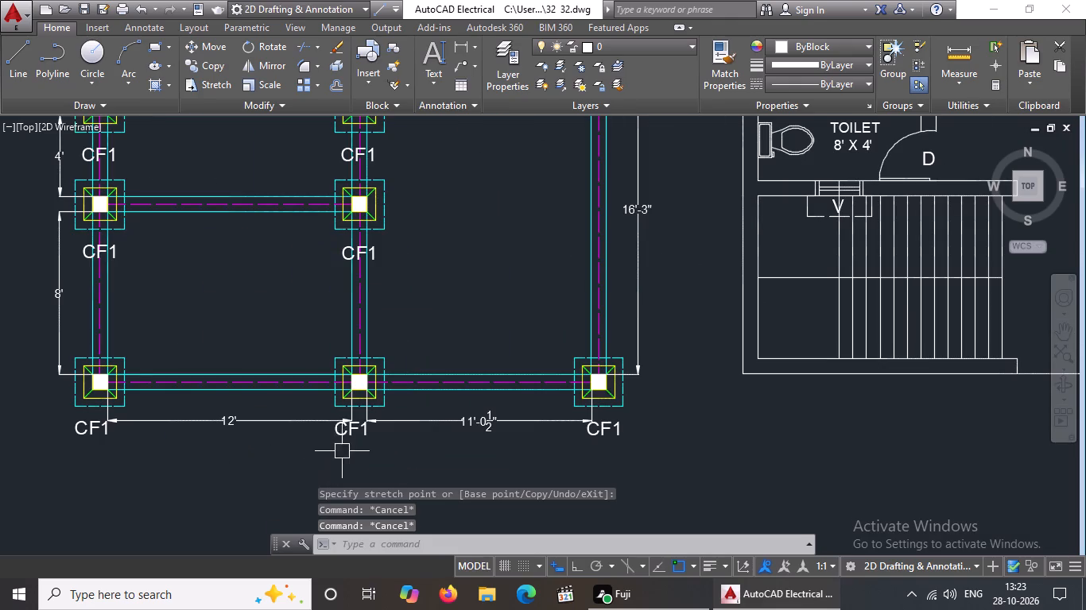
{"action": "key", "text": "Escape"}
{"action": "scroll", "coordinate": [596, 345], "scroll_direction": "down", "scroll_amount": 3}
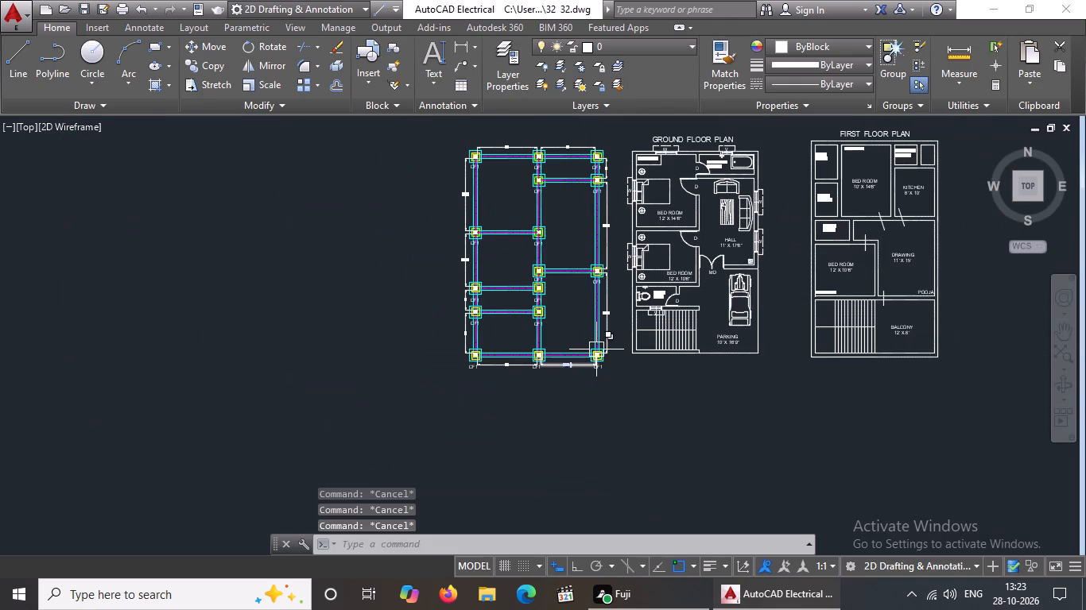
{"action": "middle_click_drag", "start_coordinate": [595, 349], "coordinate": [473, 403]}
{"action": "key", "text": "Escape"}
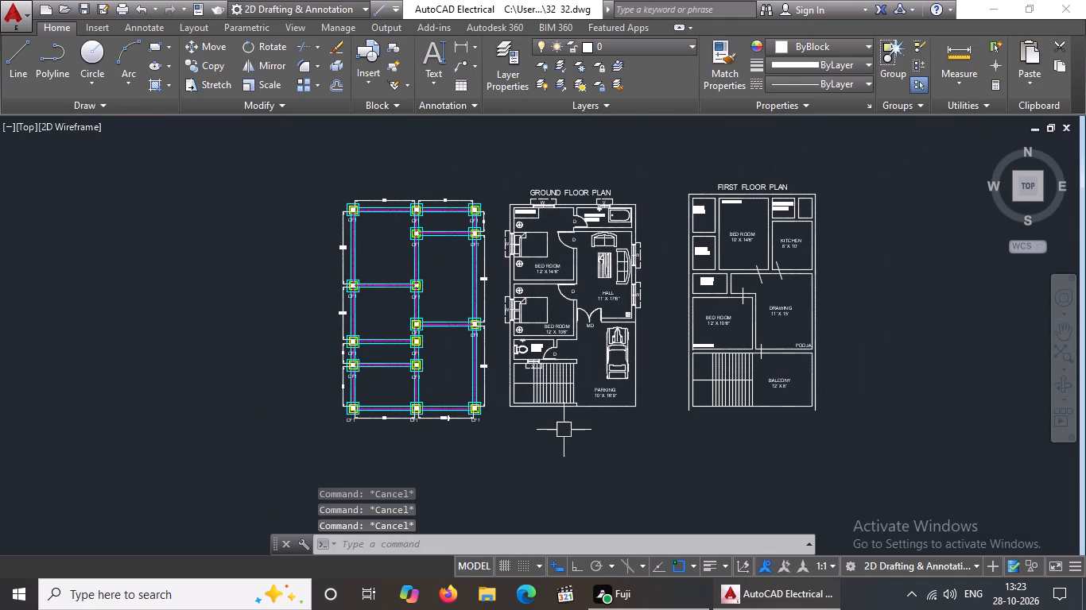
Turn on Ortho mode.
{"action": "left_click", "coordinate": [576, 565]}
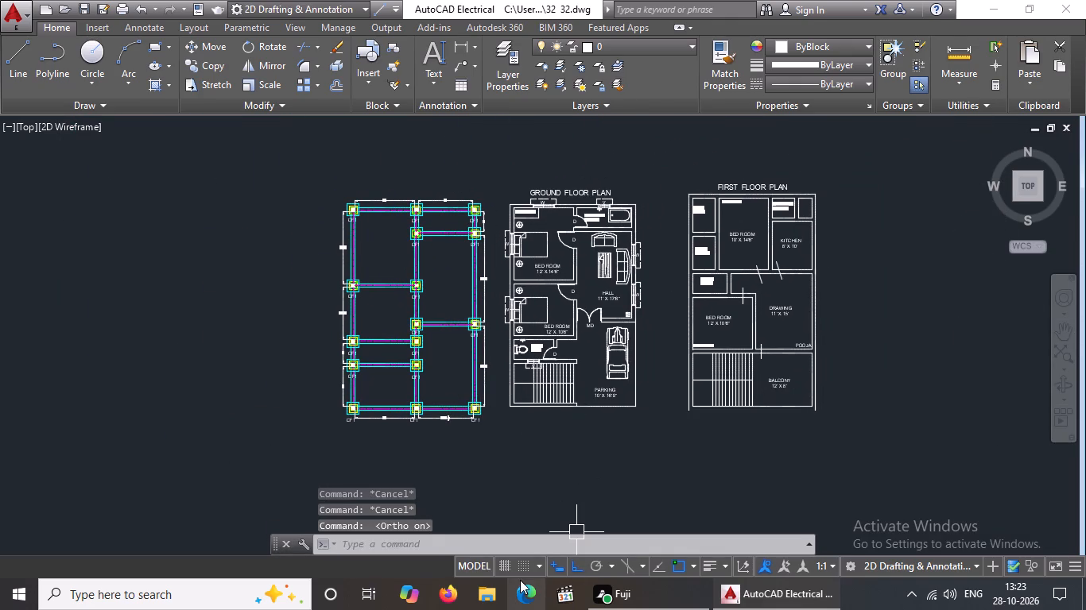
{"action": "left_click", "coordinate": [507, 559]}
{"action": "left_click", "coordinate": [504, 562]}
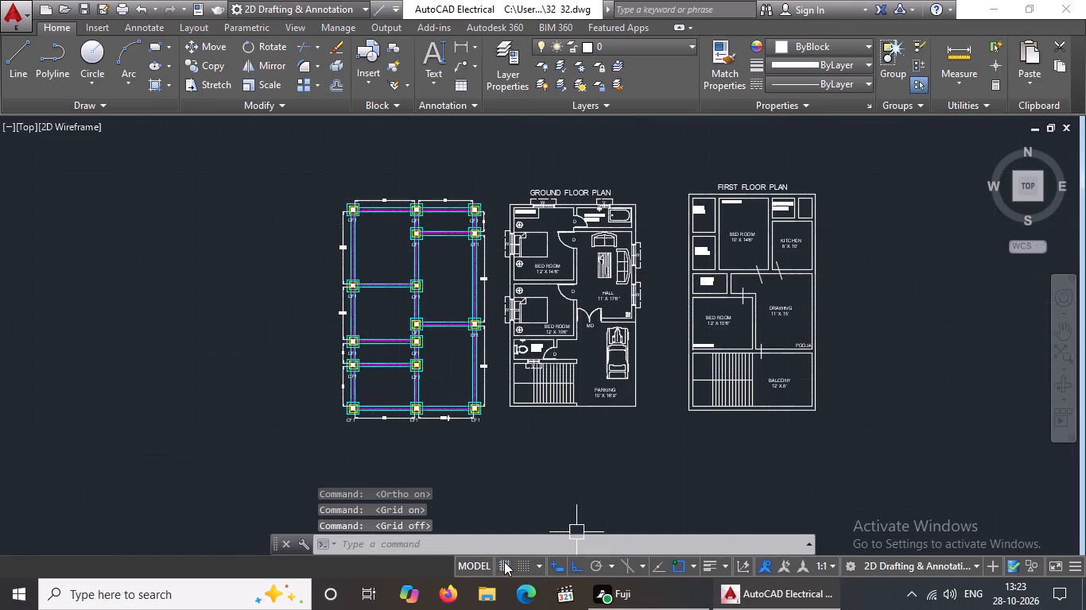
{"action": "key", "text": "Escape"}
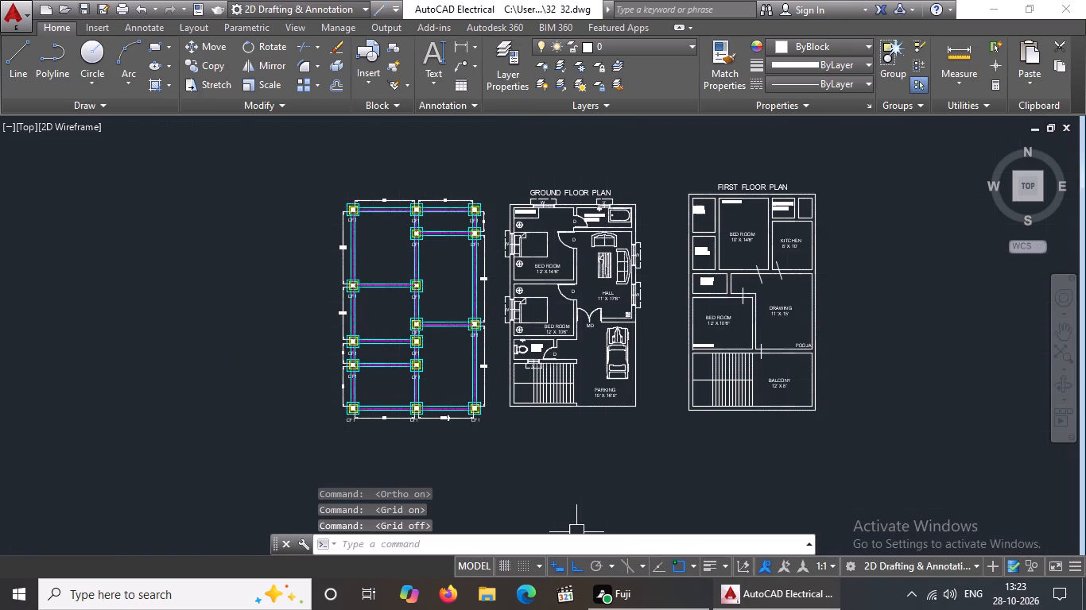
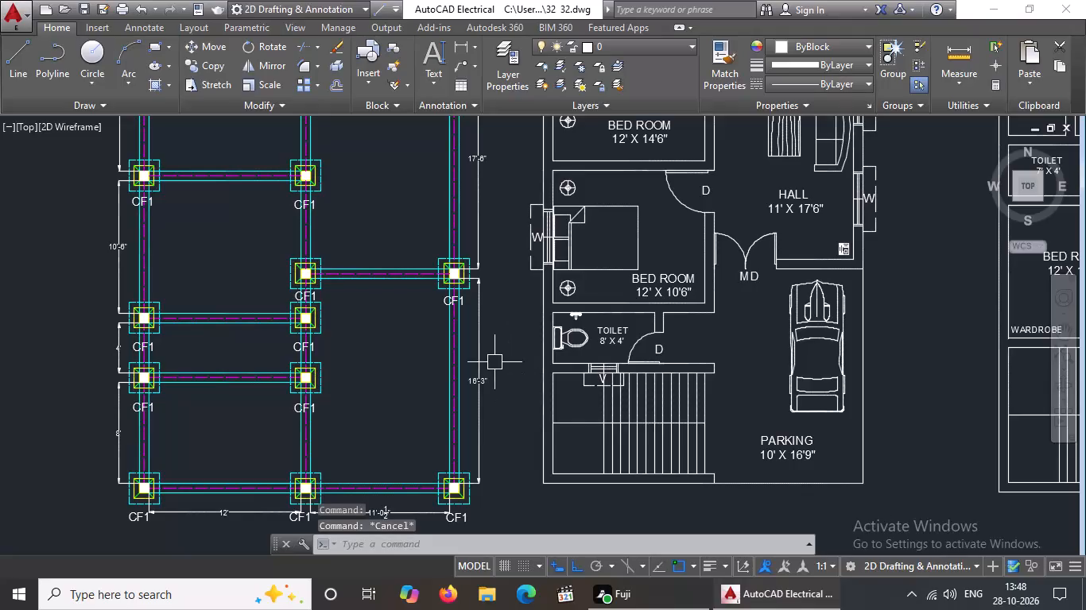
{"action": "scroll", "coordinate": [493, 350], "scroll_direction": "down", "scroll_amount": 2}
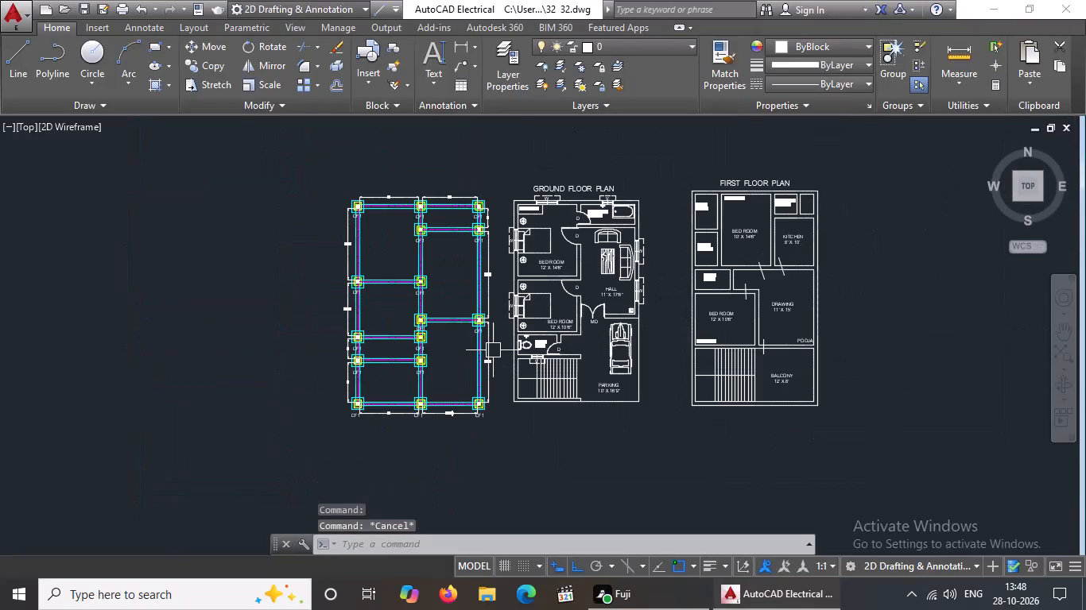
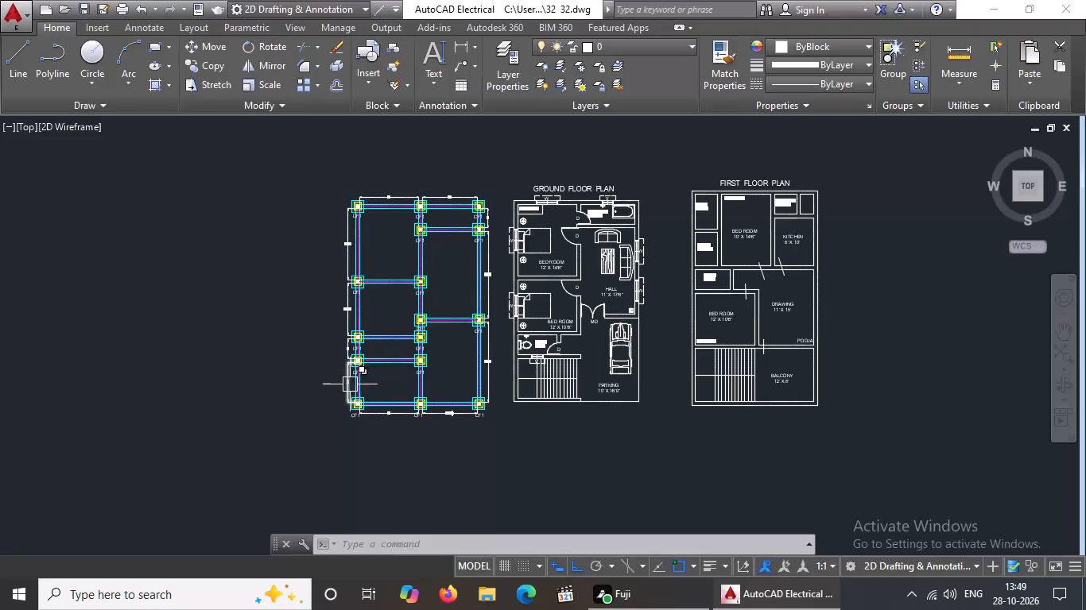
Erase the 12' and 11' dimensions above the top beam line of the column layout.
{"action": "scroll", "coordinate": [378, 183], "scroll_direction": "up", "scroll_amount": 4}
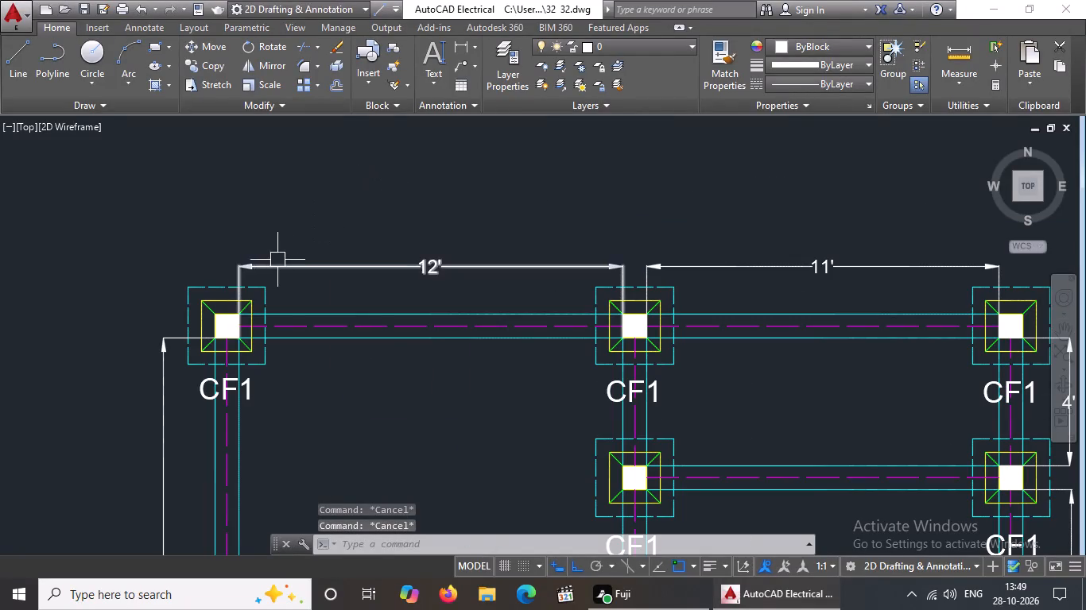
{"action": "left_click", "coordinate": [297, 267]}
{"action": "key", "text": "Delete"}
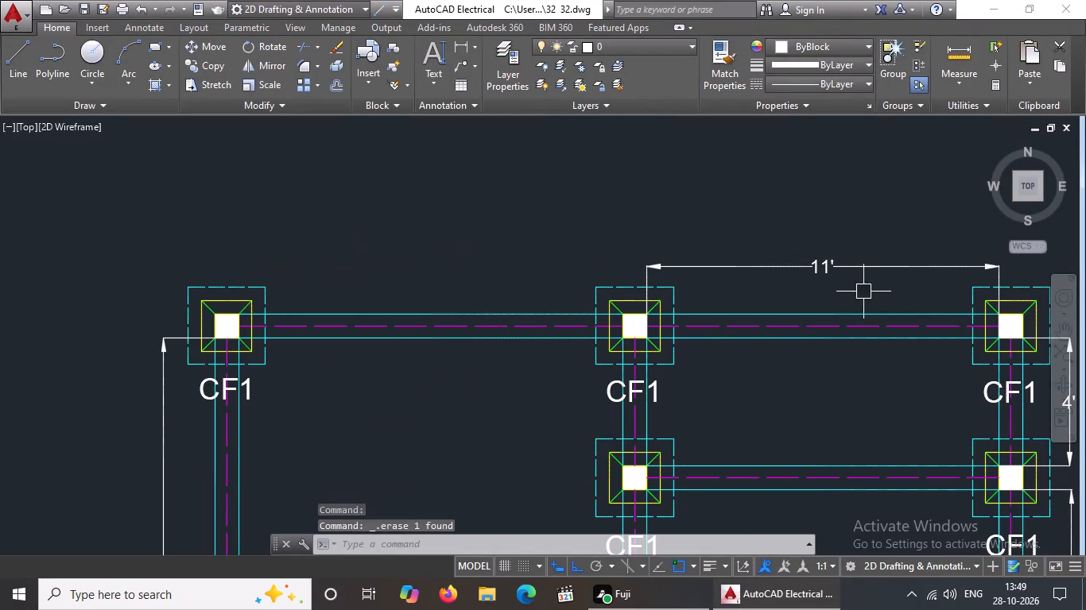
{"action": "left_click", "coordinate": [816, 266]}
{"action": "key", "text": "Delete"}
Erase all four vertical dimensions along the left side of the column layout, from the 14'-6" one down to the lowest bay.
{"action": "scroll", "coordinate": [756, 244], "scroll_direction": "down", "scroll_amount": 4}
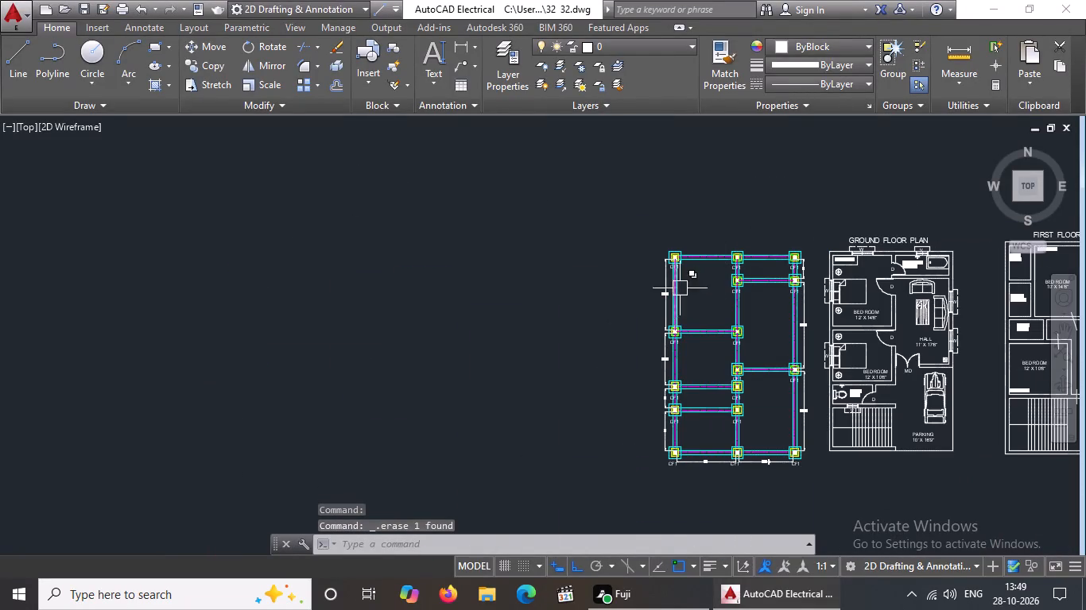
{"action": "scroll", "coordinate": [691, 286], "scroll_direction": "up", "scroll_amount": 3}
{"action": "left_click", "coordinate": [580, 320]}
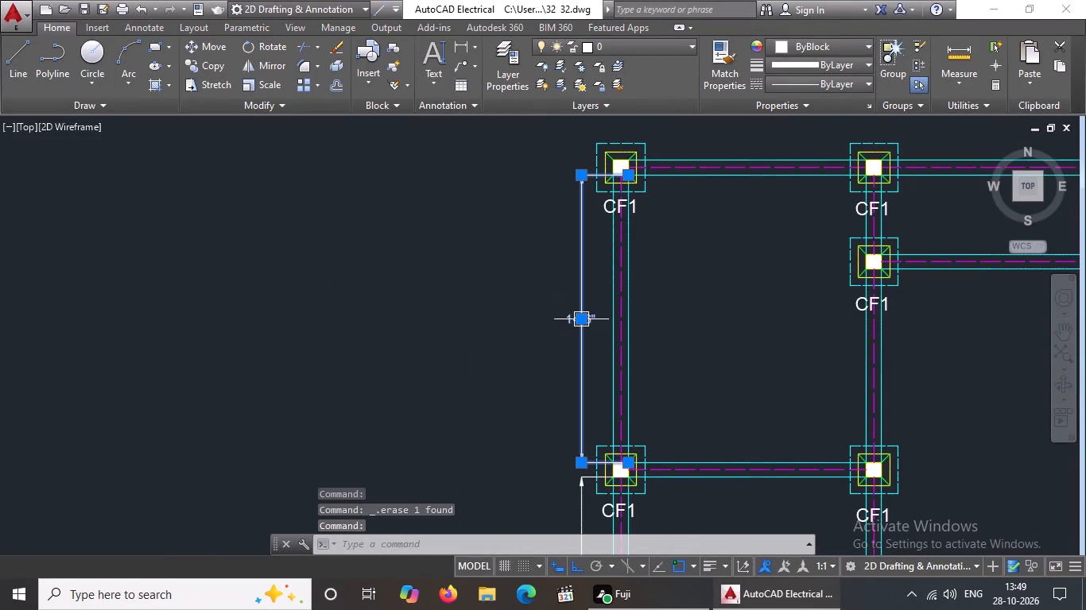
{"action": "key", "text": "Delete"}
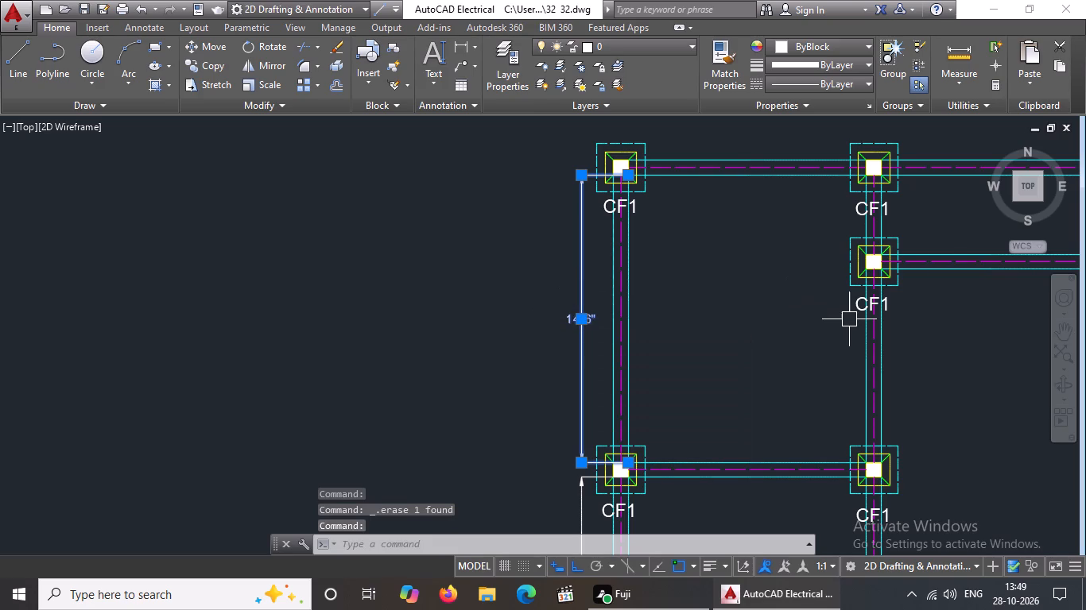
{"action": "key", "text": "Delete"}
{"action": "scroll", "coordinate": [736, 291], "scroll_direction": "down", "scroll_amount": 2}
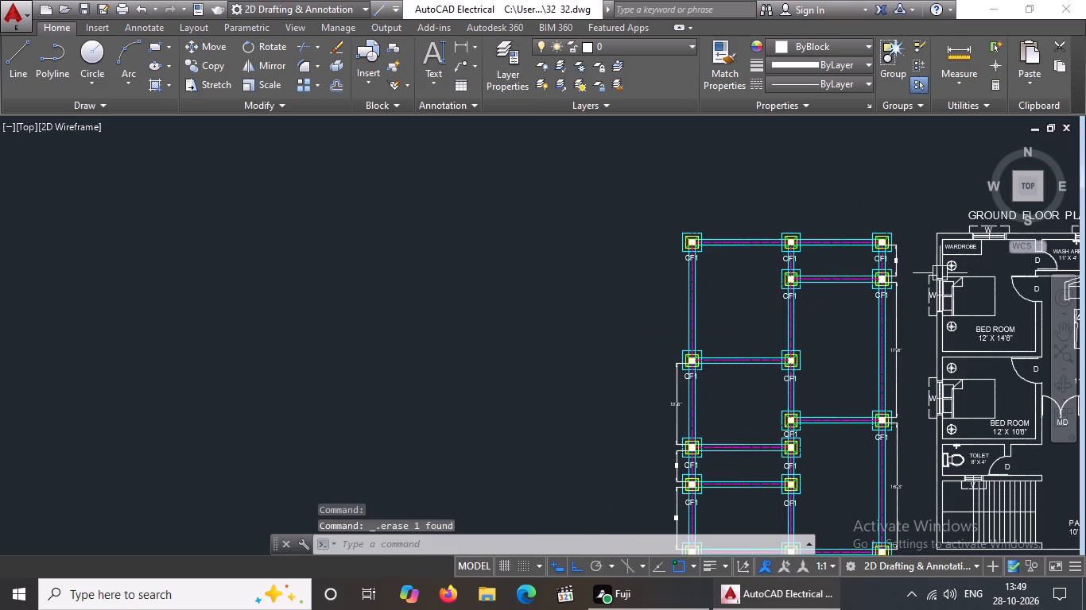
{"action": "scroll", "coordinate": [693, 253], "scroll_direction": "down", "scroll_amount": 2}
{"action": "scroll", "coordinate": [738, 378], "scroll_direction": "up", "scroll_amount": 4}
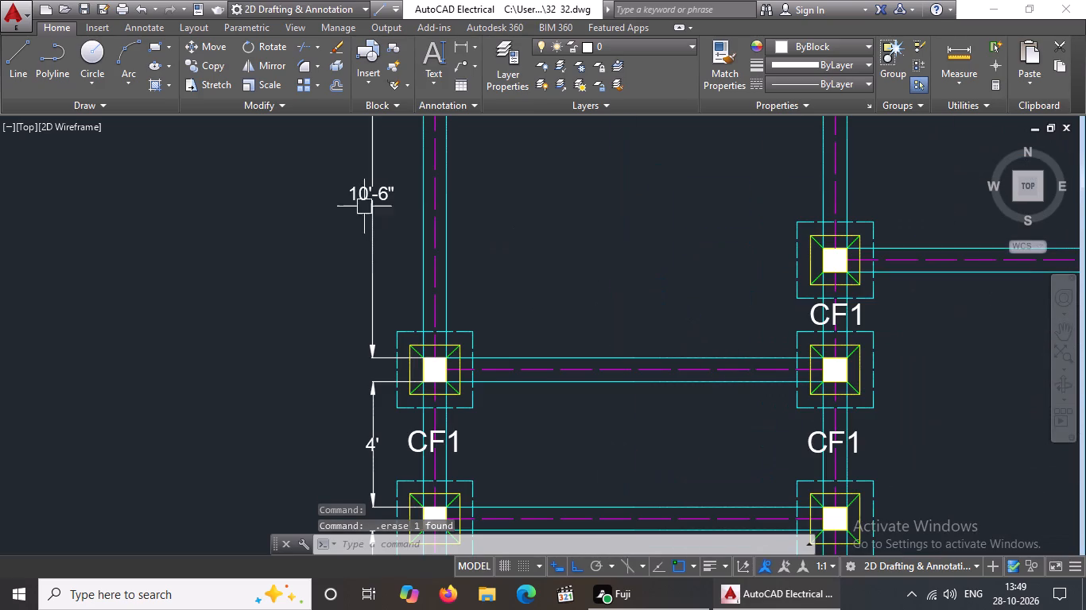
{"action": "left_click", "coordinate": [363, 185]}
{"action": "key", "text": "Delete"}
{"action": "left_click", "coordinate": [372, 400]}
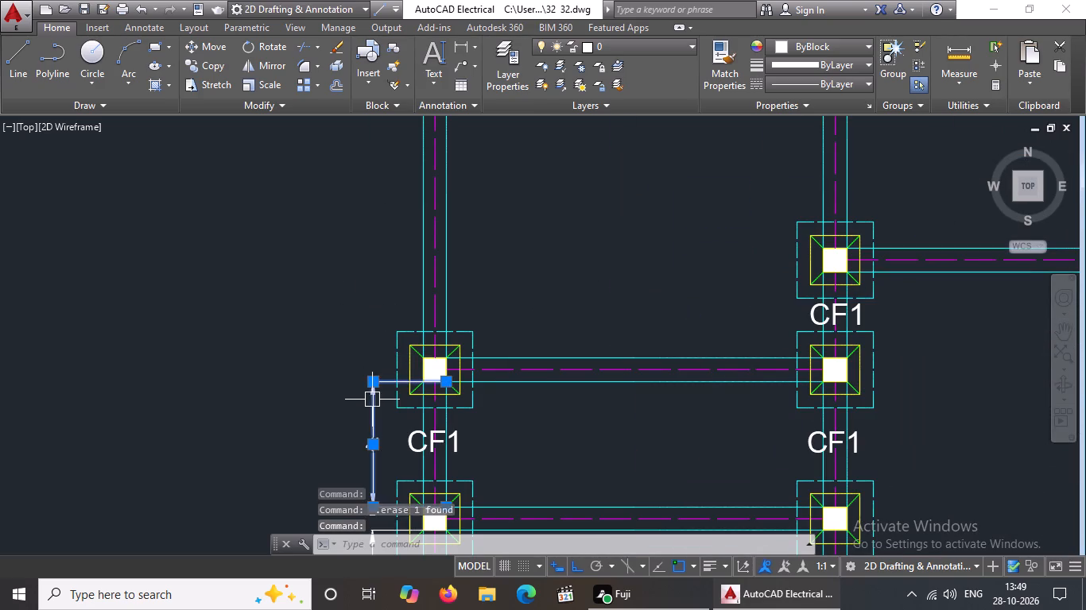
{"action": "key", "text": "Delete"}
{"action": "scroll", "coordinate": [486, 226], "scroll_direction": "down", "scroll_amount": 3}
{"action": "left_click", "coordinate": [460, 332]}
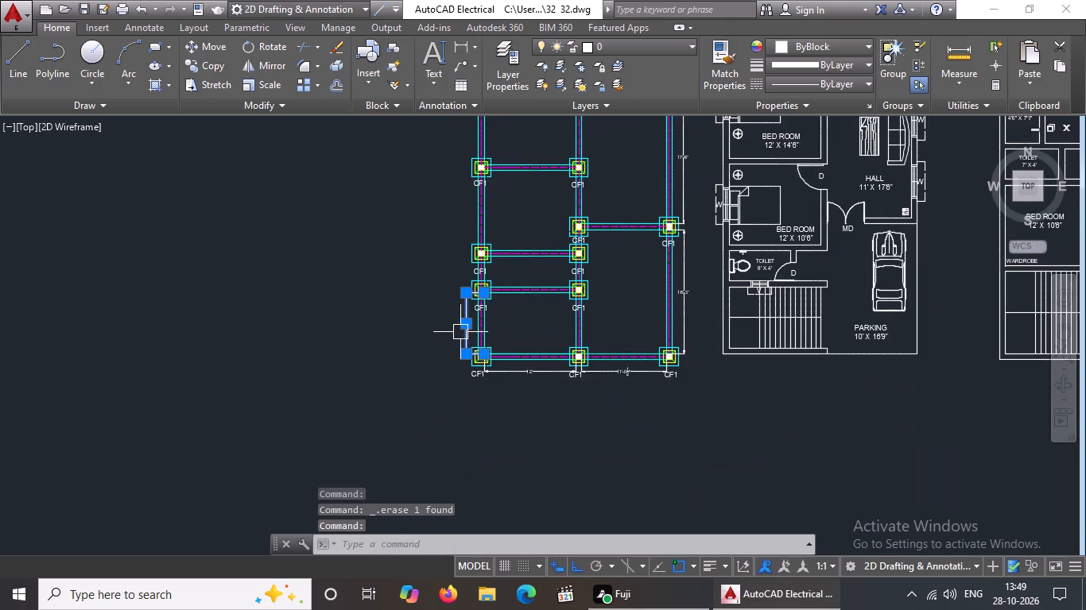
{"action": "key", "text": "Delete"}
Erase both horizontal dimensions below the bottom beam line of the column layout.
{"action": "left_click", "coordinate": [533, 373]}
{"action": "key", "text": "Delete"}
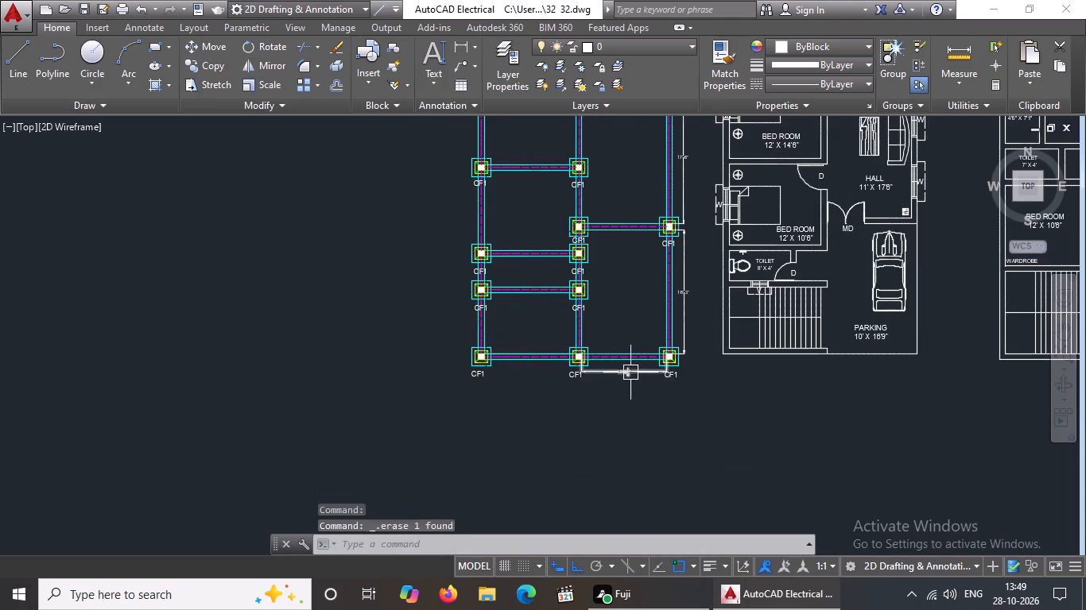
{"action": "left_click", "coordinate": [629, 372]}
{"action": "key", "text": "Delete"}
{"action": "key", "text": "Delete"}
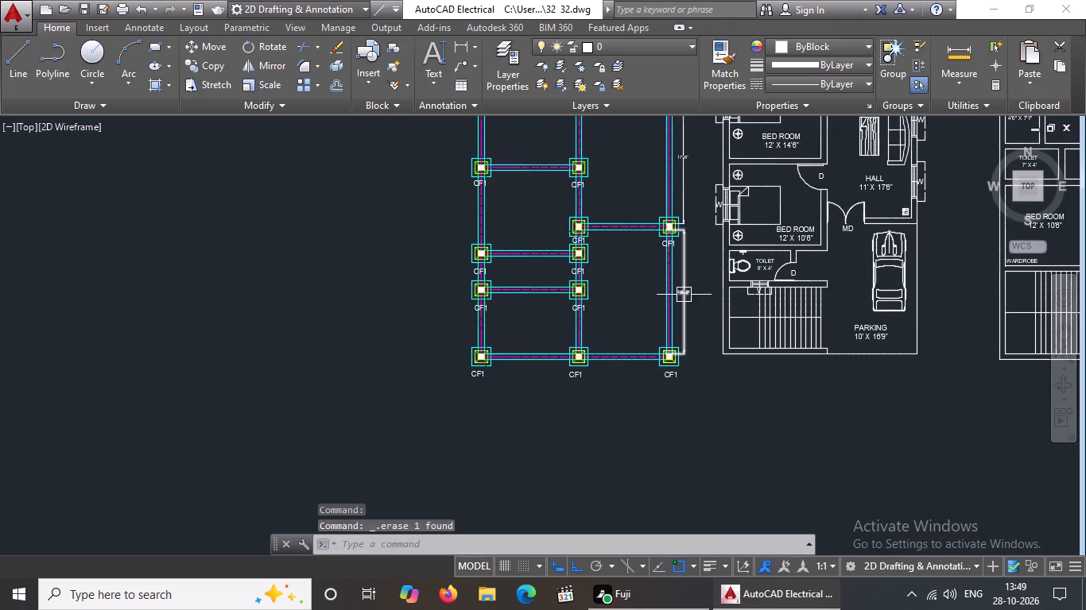
Erase the three vertical dimensions along the right side of the column layout.
{"action": "left_click", "coordinate": [684, 294]}
{"action": "key", "text": "Delete"}
{"action": "scroll", "coordinate": [684, 302], "scroll_direction": "down", "scroll_amount": 1}
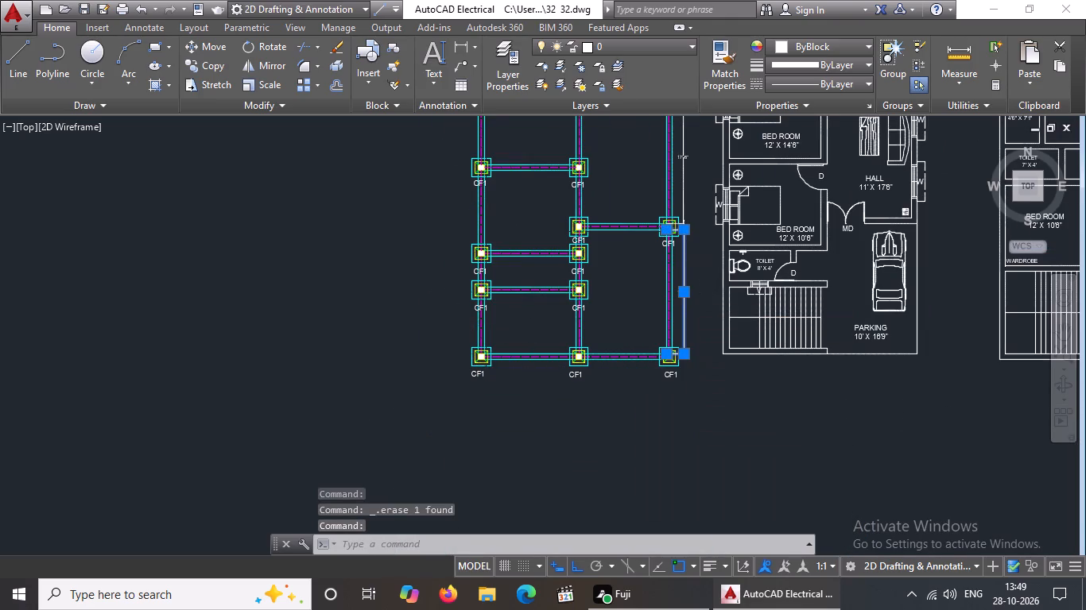
{"action": "key", "text": "Delete"}
{"action": "scroll", "coordinate": [700, 275], "scroll_direction": "down", "scroll_amount": 2}
{"action": "scroll", "coordinate": [696, 199], "scroll_direction": "up", "scroll_amount": 4}
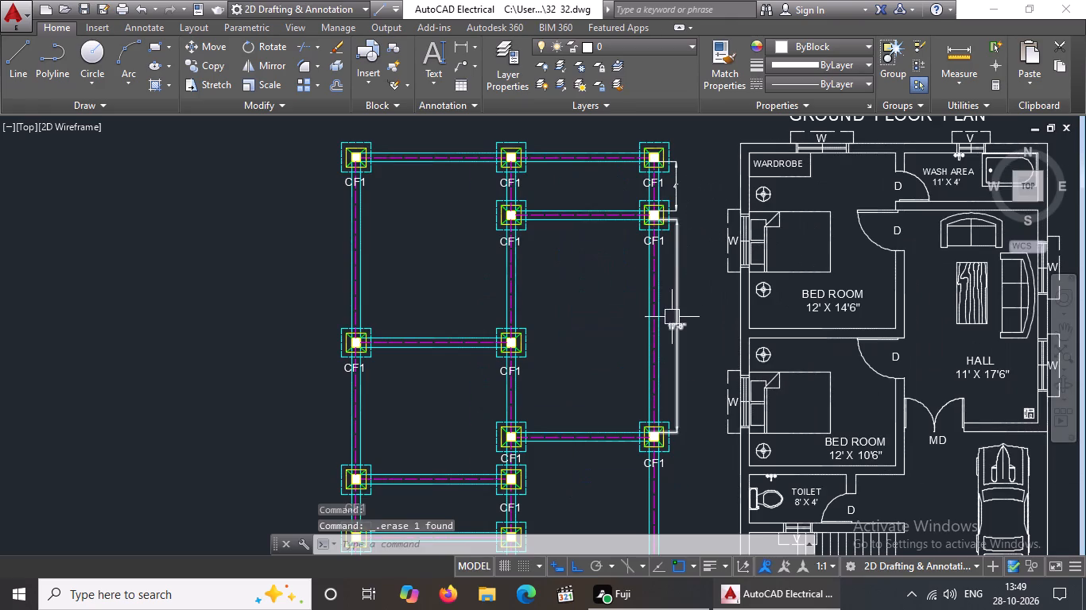
{"action": "left_click", "coordinate": [673, 323]}
{"action": "key", "text": "Delete"}
{"action": "left_click", "coordinate": [682, 183]}
{"action": "key", "text": "Delete"}
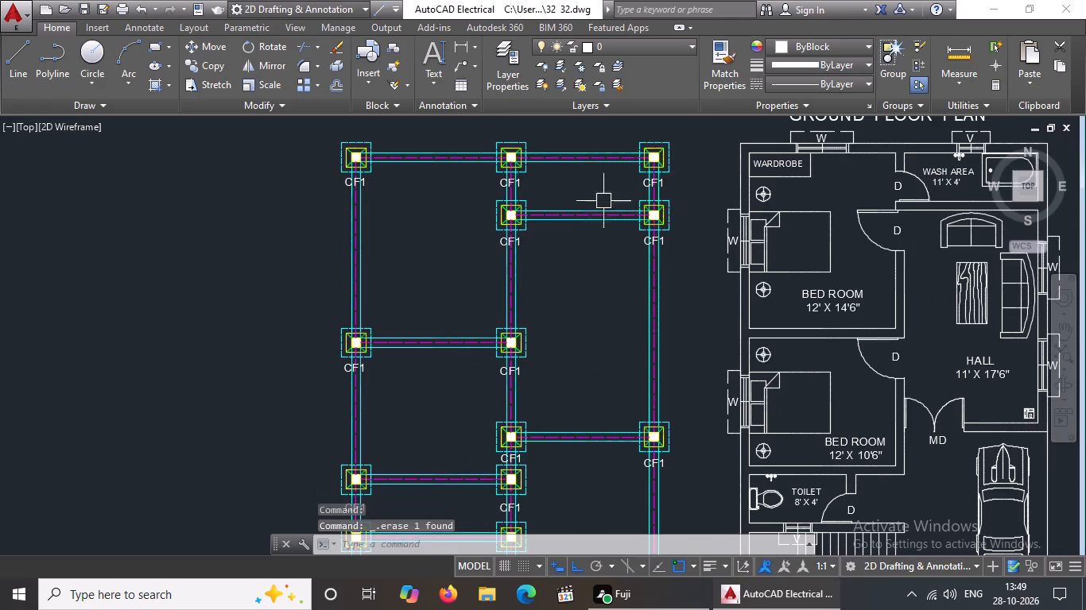
Erase the three CF1 tags below the top row of footings in the column layout.
{"action": "scroll", "coordinate": [351, 176], "scroll_direction": "up", "scroll_amount": 2}
{"action": "left_click", "coordinate": [385, 194]}
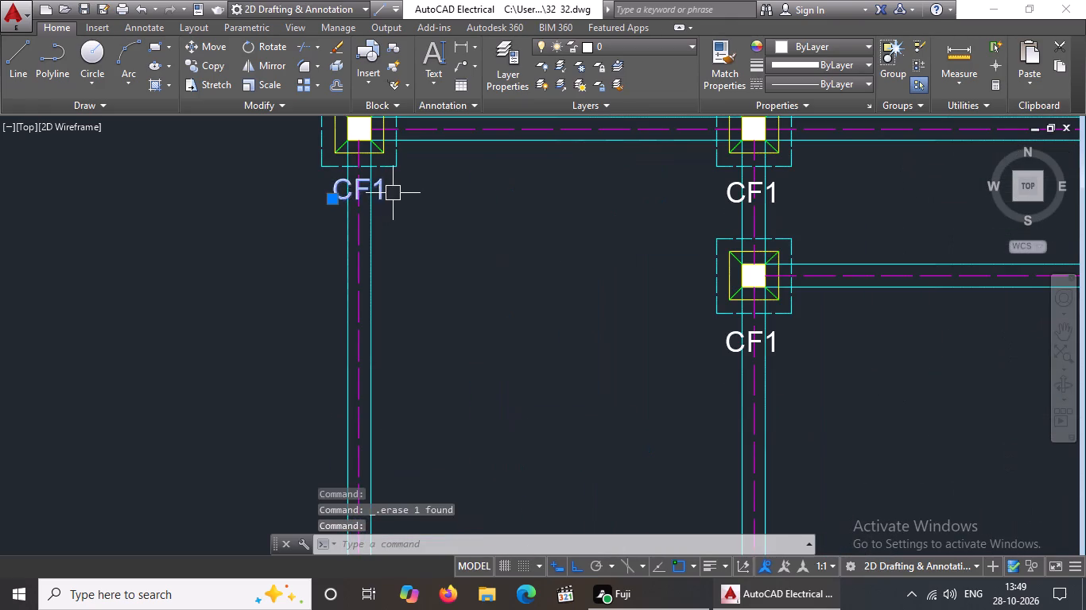
{"action": "key", "text": "Delete"}
{"action": "scroll", "coordinate": [614, 241], "scroll_direction": "down", "scroll_amount": 4}
{"action": "scroll", "coordinate": [623, 234], "scroll_direction": "up", "scroll_amount": 5}
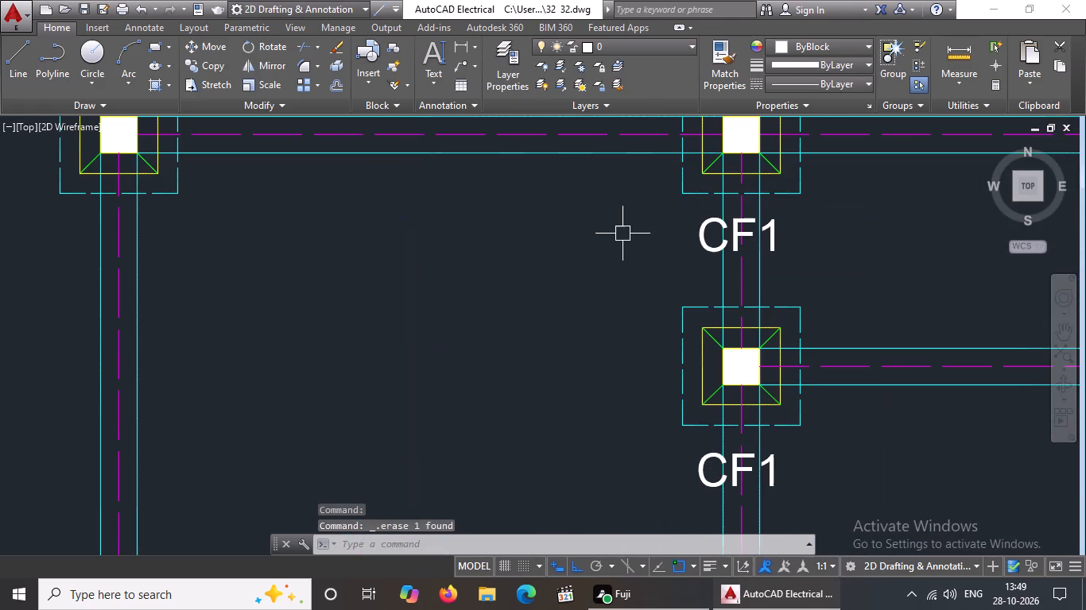
{"action": "left_click", "coordinate": [715, 233]}
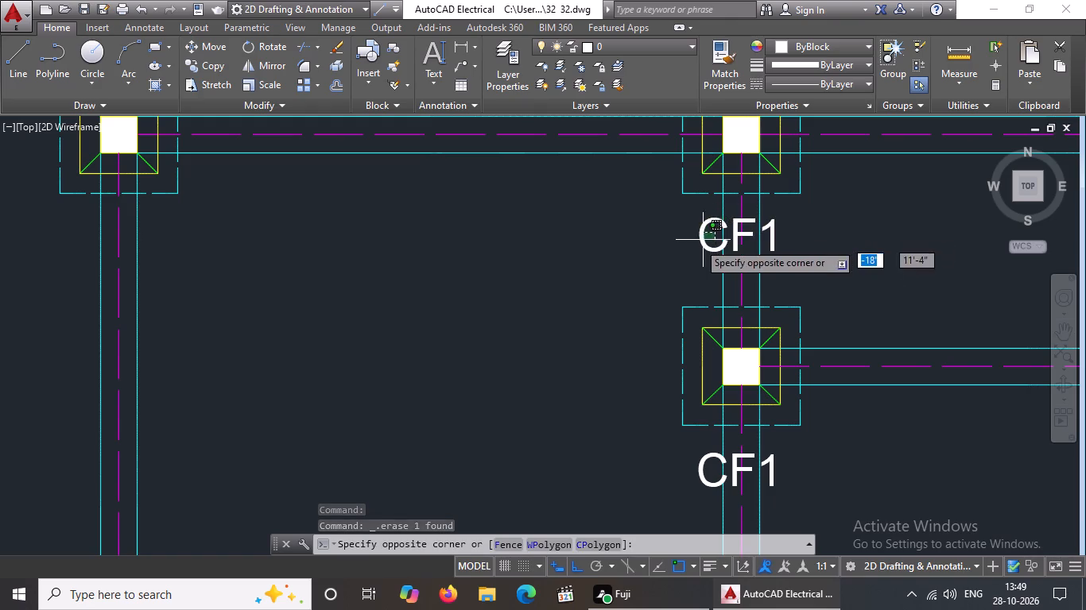
{"action": "left_click", "coordinate": [706, 235]}
{"action": "left_click", "coordinate": [708, 241]}
{"action": "key", "text": "Delete"}
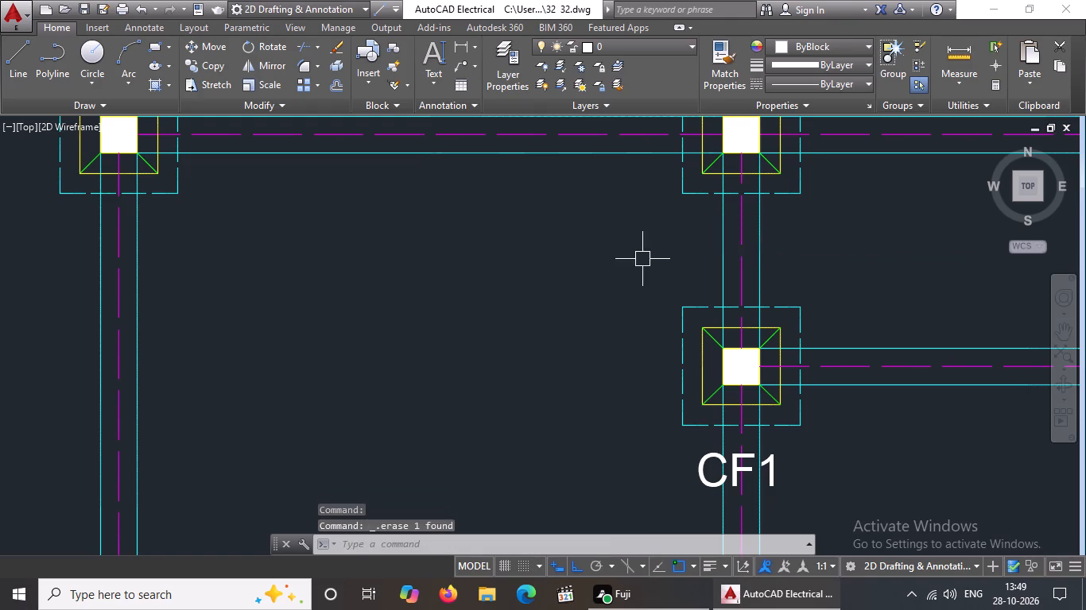
{"action": "scroll", "coordinate": [642, 259], "scroll_direction": "down", "scroll_amount": 7}
{"action": "scroll", "coordinate": [707, 243], "scroll_direction": "up", "scroll_amount": 5}
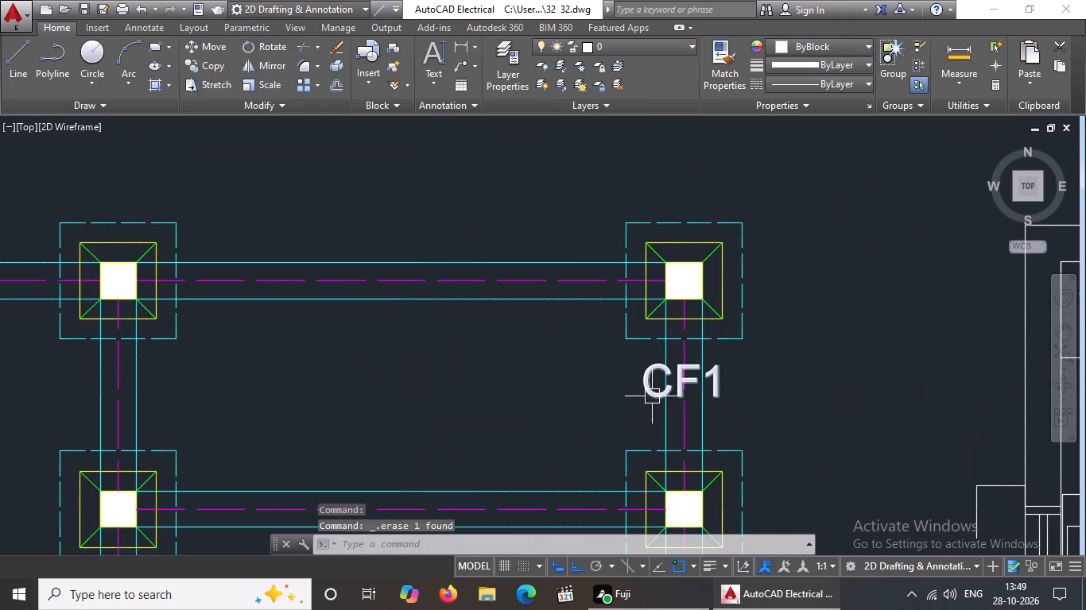
{"action": "left_click", "coordinate": [652, 393]}
{"action": "key", "text": "Delete"}
Erase the CF1 tags below the middle and right footings in the second row from the top.
{"action": "scroll", "coordinate": [587, 336], "scroll_direction": "down", "scroll_amount": 5}
{"action": "scroll", "coordinate": [566, 358], "scroll_direction": "up", "scroll_amount": 5}
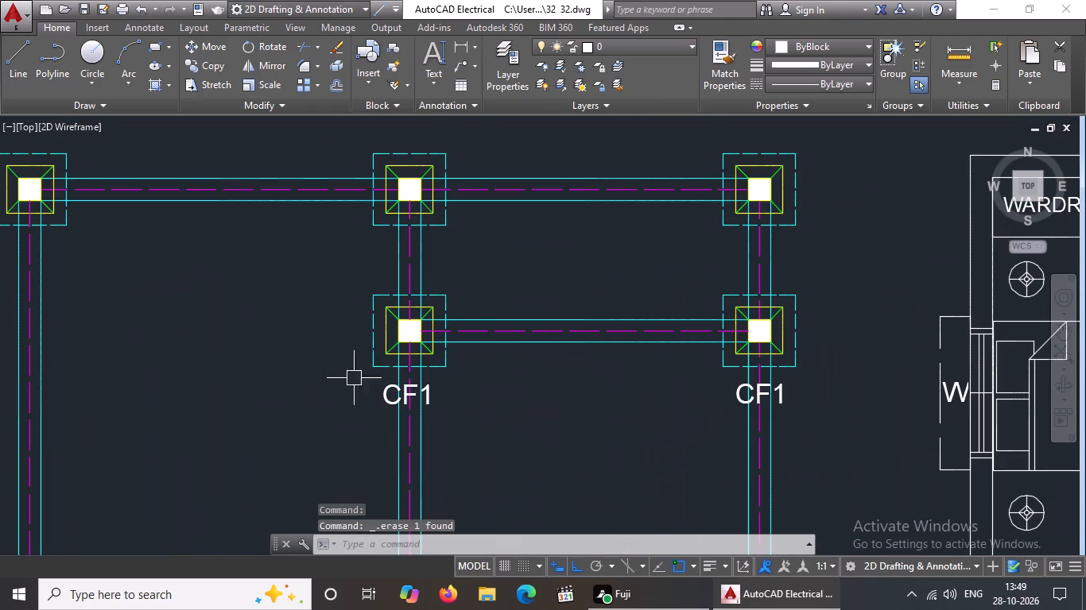
{"action": "left_click", "coordinate": [385, 396]}
{"action": "key", "text": "Delete"}
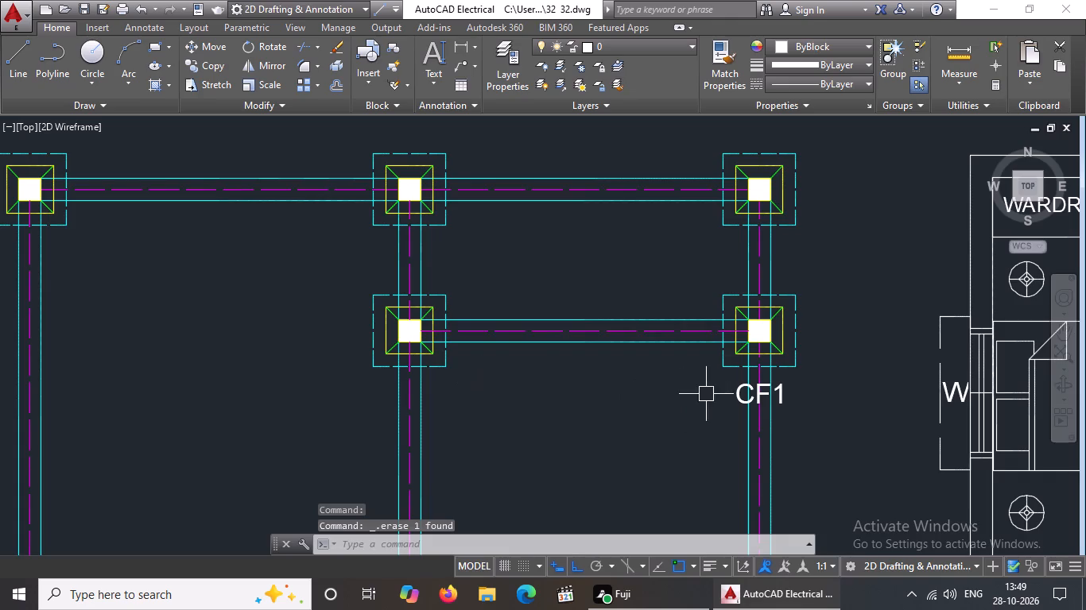
{"action": "scroll", "coordinate": [726, 392], "scroll_direction": "down", "scroll_amount": 5}
{"action": "scroll", "coordinate": [726, 393], "scroll_direction": "up", "scroll_amount": 5}
{"action": "left_click", "coordinate": [728, 395]}
{"action": "key", "text": "Delete"}
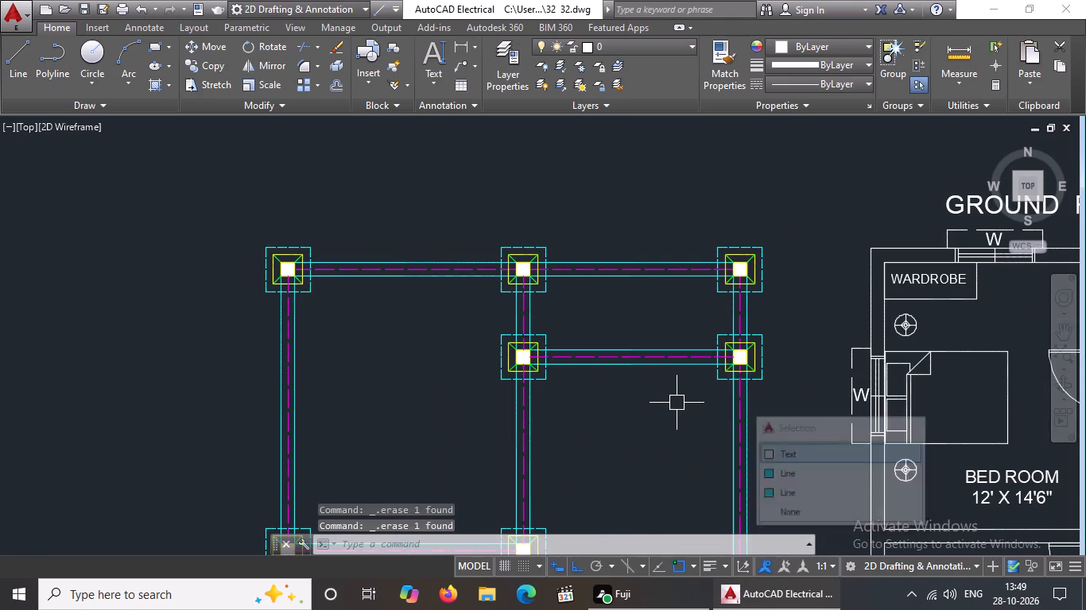
Erase the CF1 tags below the left and middle footings in the third row from the top.
{"action": "scroll", "coordinate": [675, 403], "scroll_direction": "down", "scroll_amount": 5}
{"action": "scroll", "coordinate": [424, 338], "scroll_direction": "up", "scroll_amount": 6}
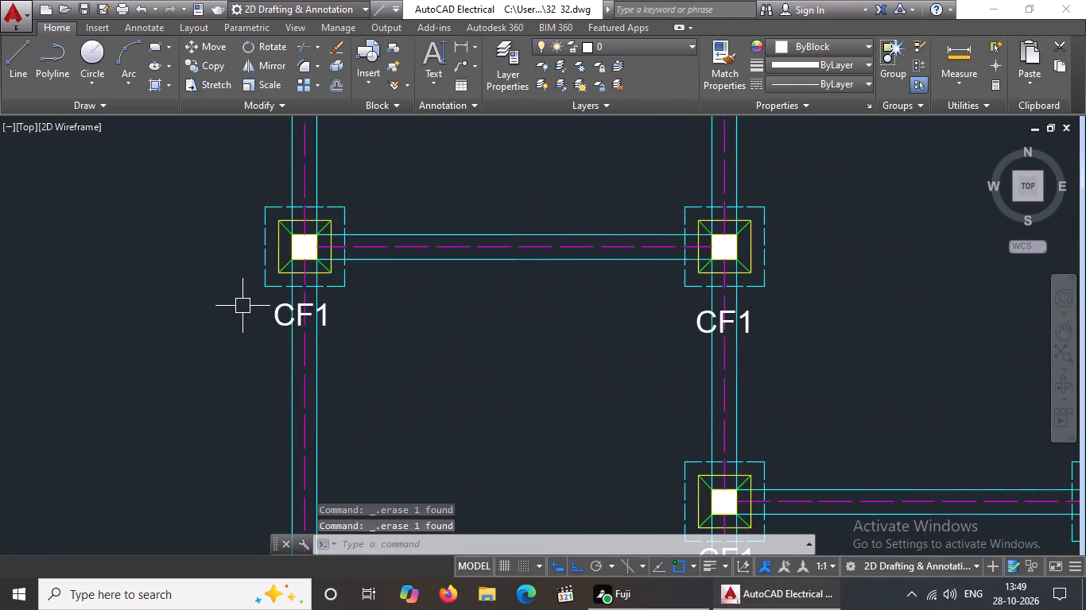
{"action": "left_click", "coordinate": [282, 318]}
{"action": "key", "text": "Delete"}
{"action": "scroll", "coordinate": [360, 325], "scroll_direction": "down", "scroll_amount": 5}
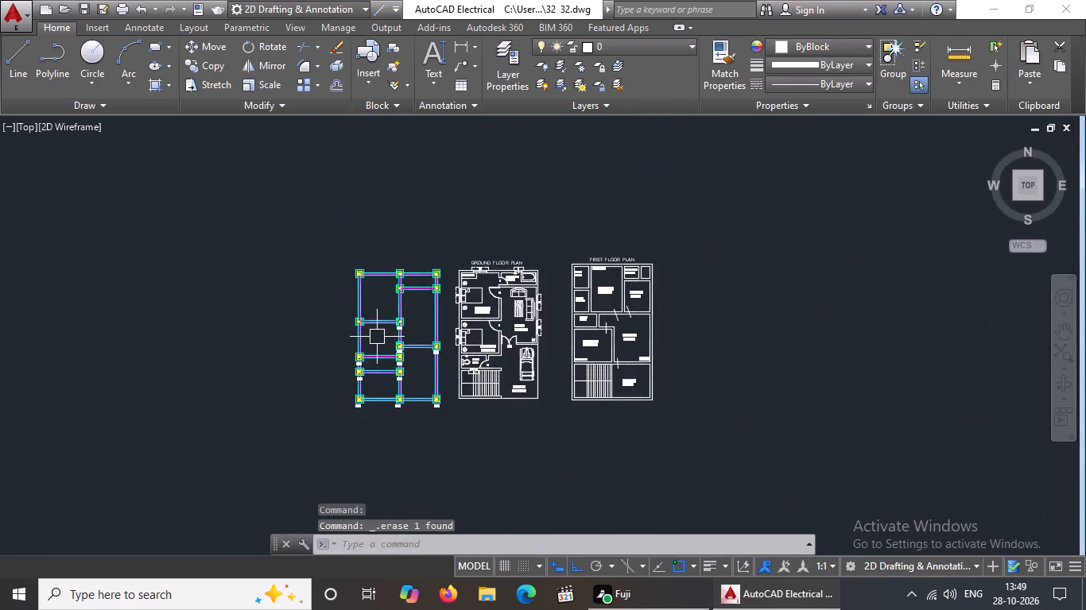
{"action": "scroll", "coordinate": [379, 339], "scroll_direction": "up", "scroll_amount": 5}
{"action": "left_click", "coordinate": [483, 282]}
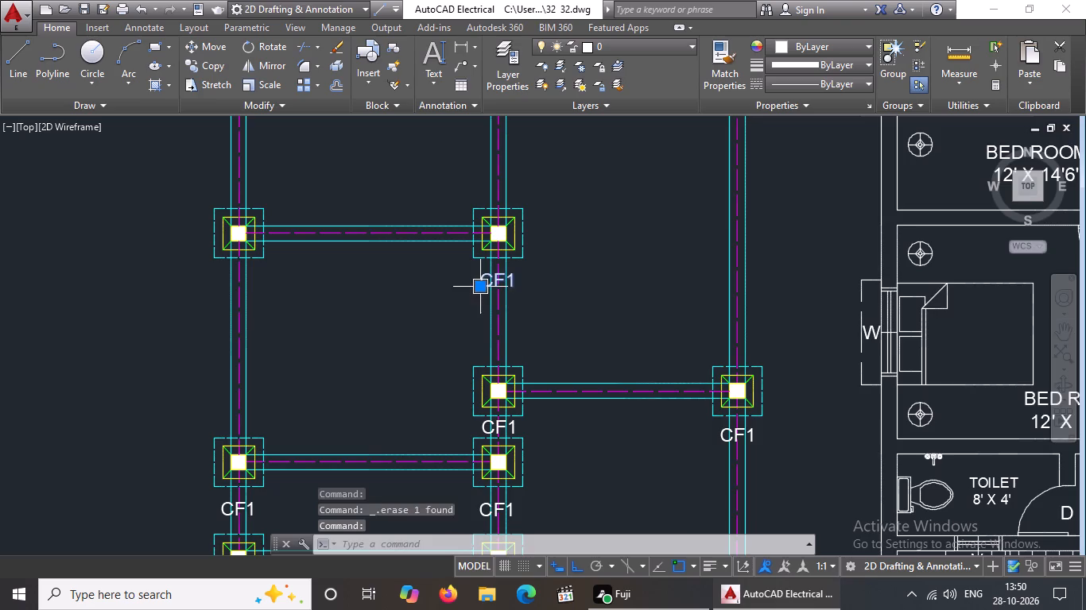
{"action": "key", "text": "Delete"}
Erase the CF1 tags below the middle and right footings in the fourth row from the top.
{"action": "scroll", "coordinate": [483, 284], "scroll_direction": "down", "scroll_amount": 5}
{"action": "scroll", "coordinate": [479, 294], "scroll_direction": "up", "scroll_amount": 4}
{"action": "scroll", "coordinate": [521, 384], "scroll_direction": "up", "scroll_amount": 1}
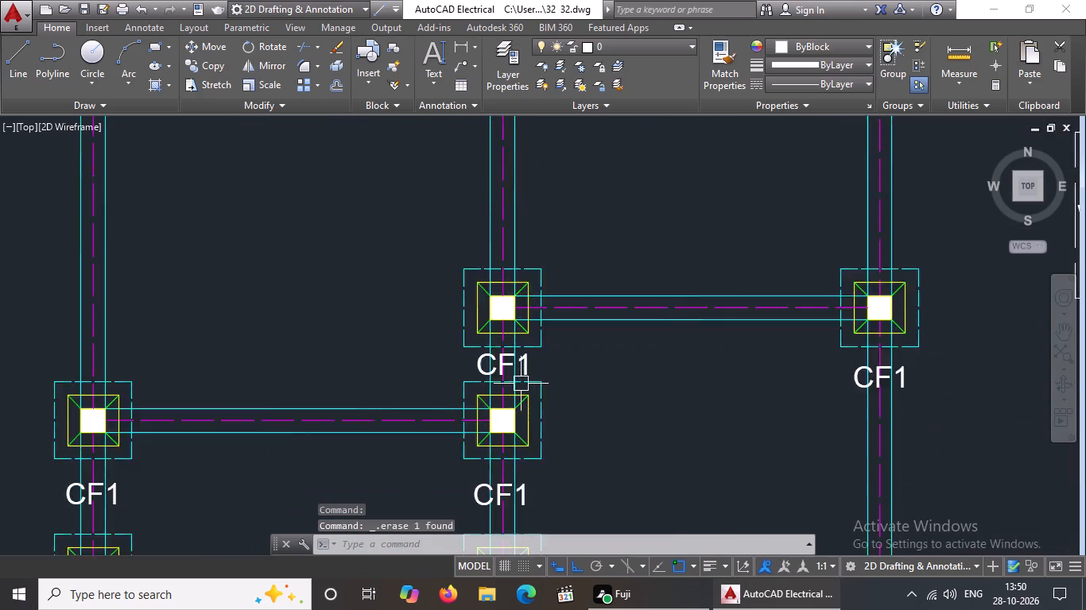
{"action": "scroll", "coordinate": [521, 384], "scroll_direction": "up", "scroll_amount": 1}
{"action": "left_click", "coordinate": [524, 346]}
{"action": "key", "text": "Delete"}
{"action": "scroll", "coordinate": [532, 343], "scroll_direction": "down", "scroll_amount": 5}
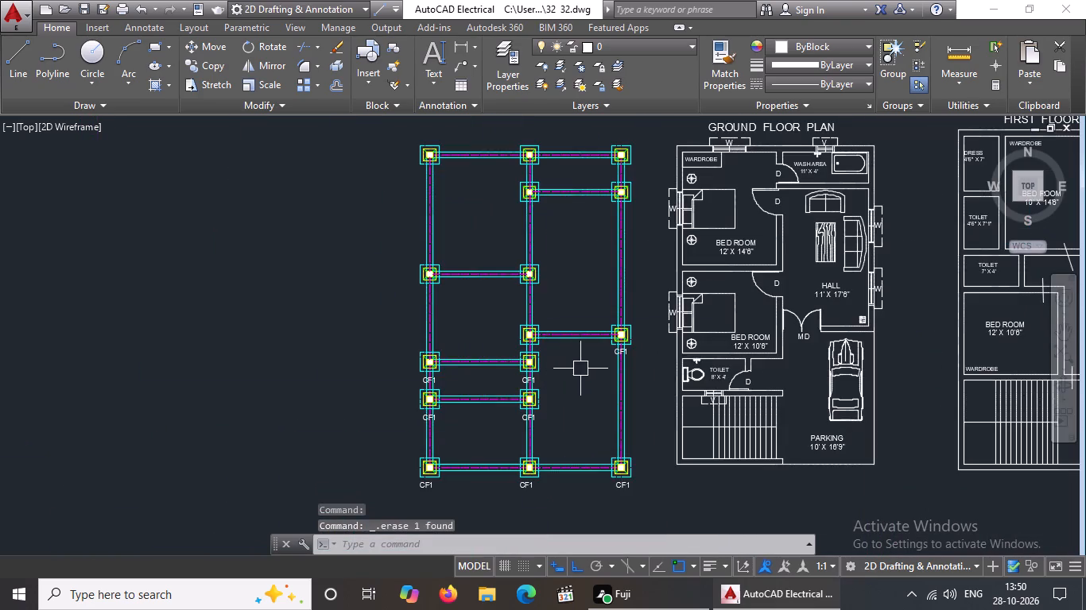
{"action": "scroll", "coordinate": [616, 363], "scroll_direction": "up", "scroll_amount": 4}
{"action": "left_click", "coordinate": [610, 327]}
{"action": "key", "text": "Delete"}
Erase the CF1 tags below the middle and left footings in the fifth row from the top.
{"action": "scroll", "coordinate": [590, 334], "scroll_direction": "down", "scroll_amount": 5}
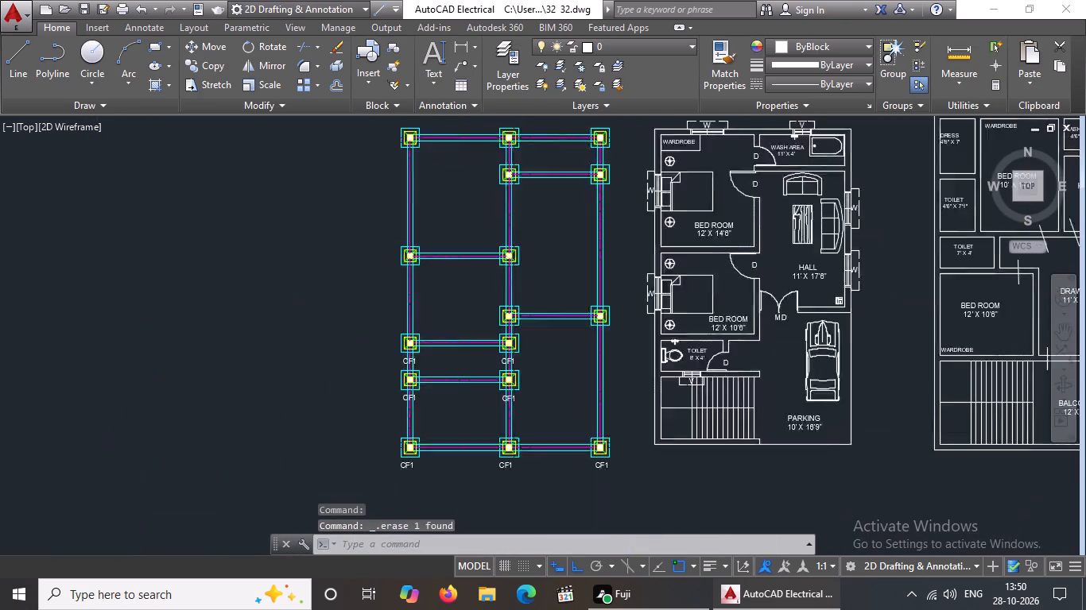
{"action": "scroll", "coordinate": [540, 344], "scroll_direction": "up", "scroll_amount": 5}
{"action": "left_click", "coordinate": [520, 378]}
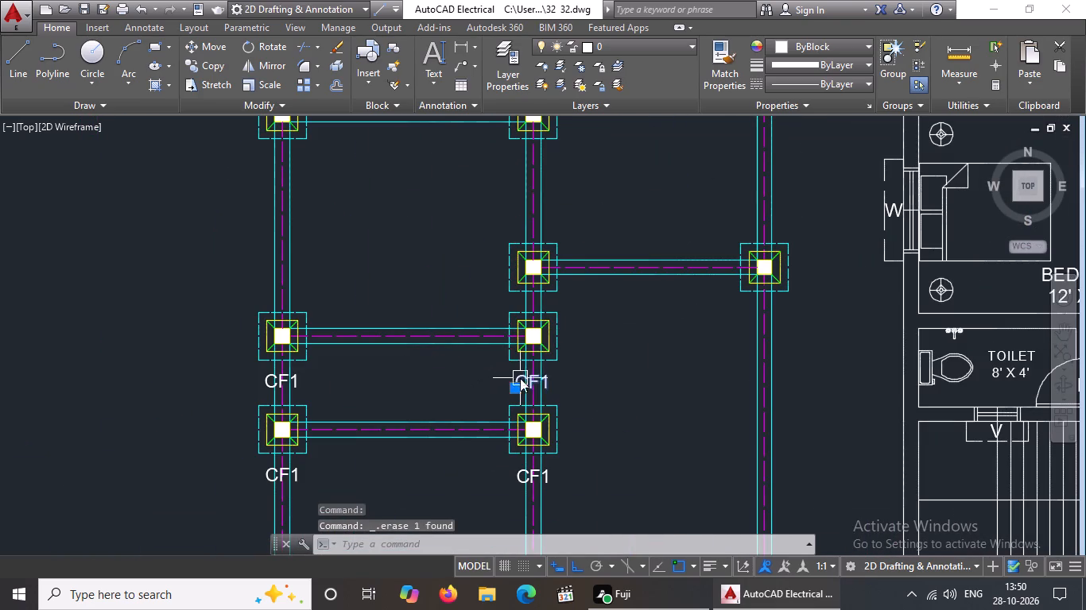
{"action": "key", "text": "Delete"}
{"action": "scroll", "coordinate": [518, 378], "scroll_direction": "down", "scroll_amount": 5}
{"action": "scroll", "coordinate": [515, 376], "scroll_direction": "up", "scroll_amount": 6}
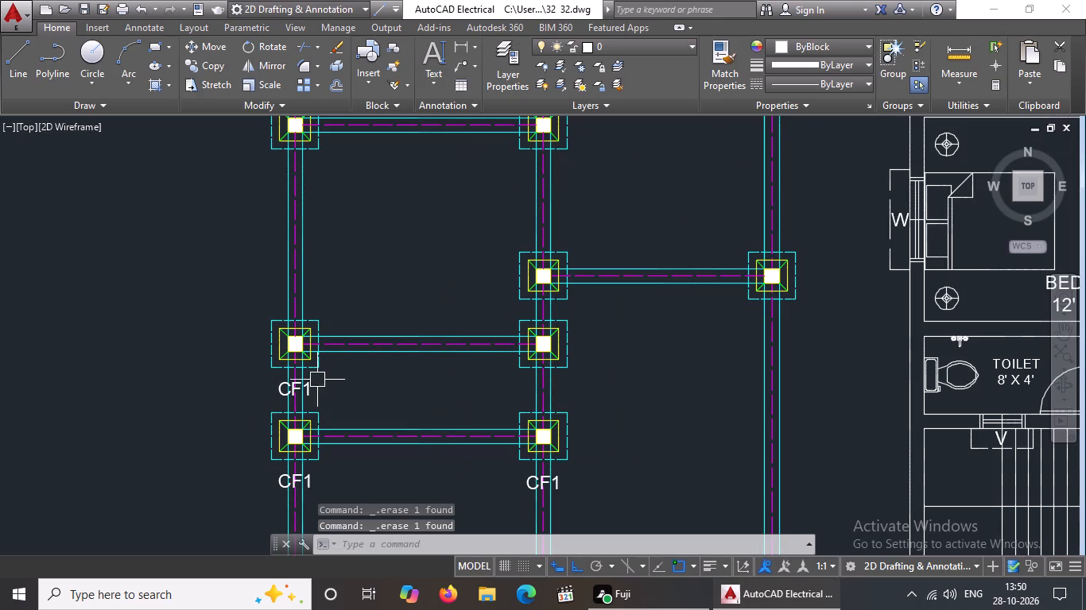
{"action": "left_click", "coordinate": [311, 384]}
{"action": "key", "text": "Delete"}
Erase the CF1 tags below the left and middle footings in the row just above the bottom one.
{"action": "scroll", "coordinate": [335, 376], "scroll_direction": "down", "scroll_amount": 5}
{"action": "scroll", "coordinate": [337, 388], "scroll_direction": "up", "scroll_amount": 4}
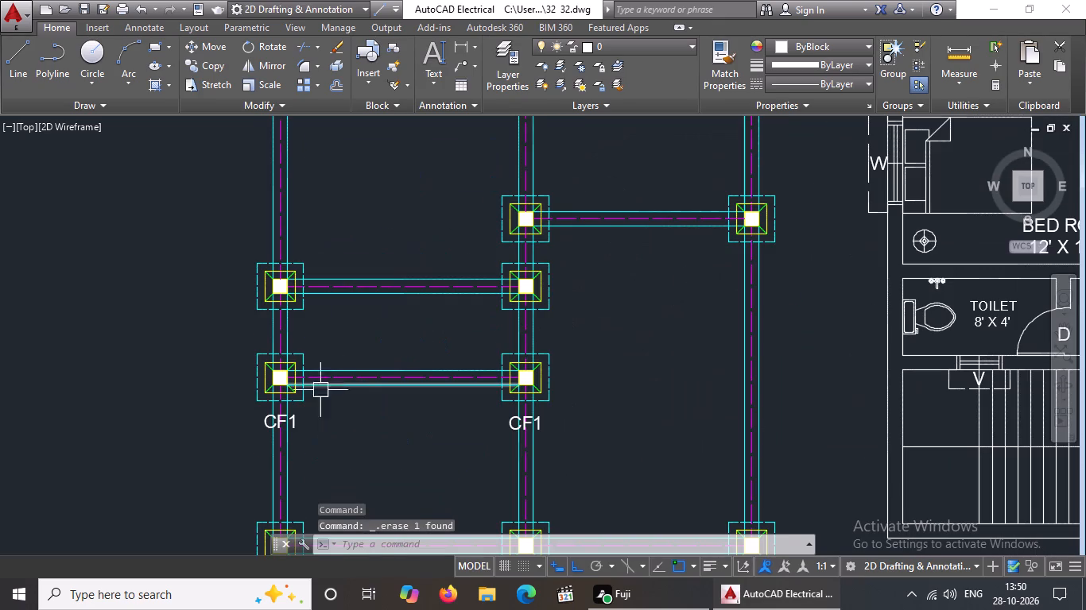
{"action": "left_click", "coordinate": [298, 425]}
{"action": "key", "text": "Delete"}
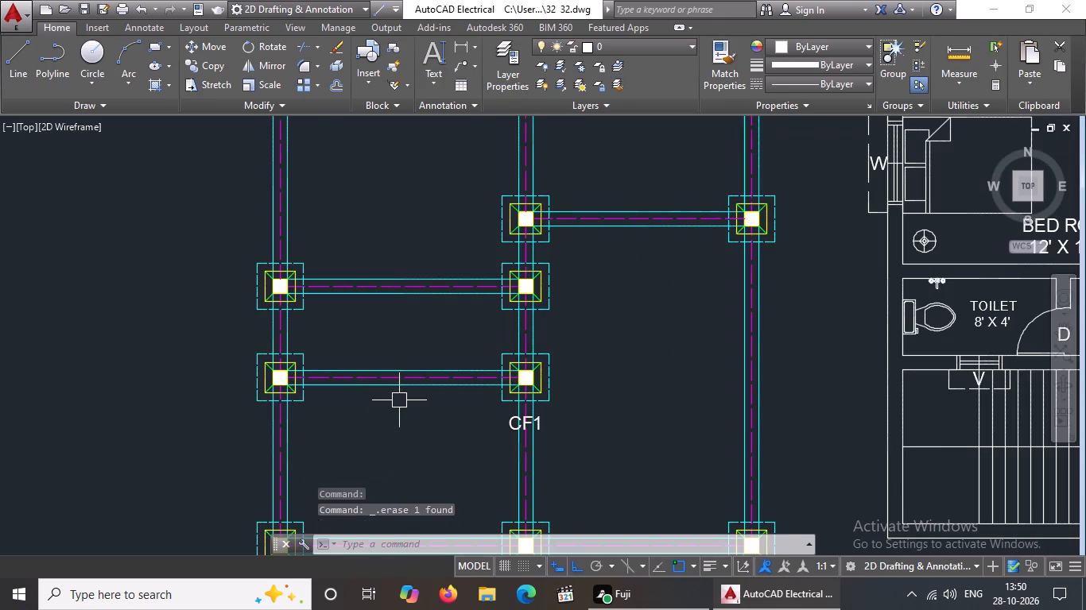
{"action": "scroll", "coordinate": [399, 400], "scroll_direction": "down", "scroll_amount": 6}
{"action": "scroll", "coordinate": [399, 400], "scroll_direction": "up", "scroll_amount": 5}
{"action": "left_click", "coordinate": [497, 430]}
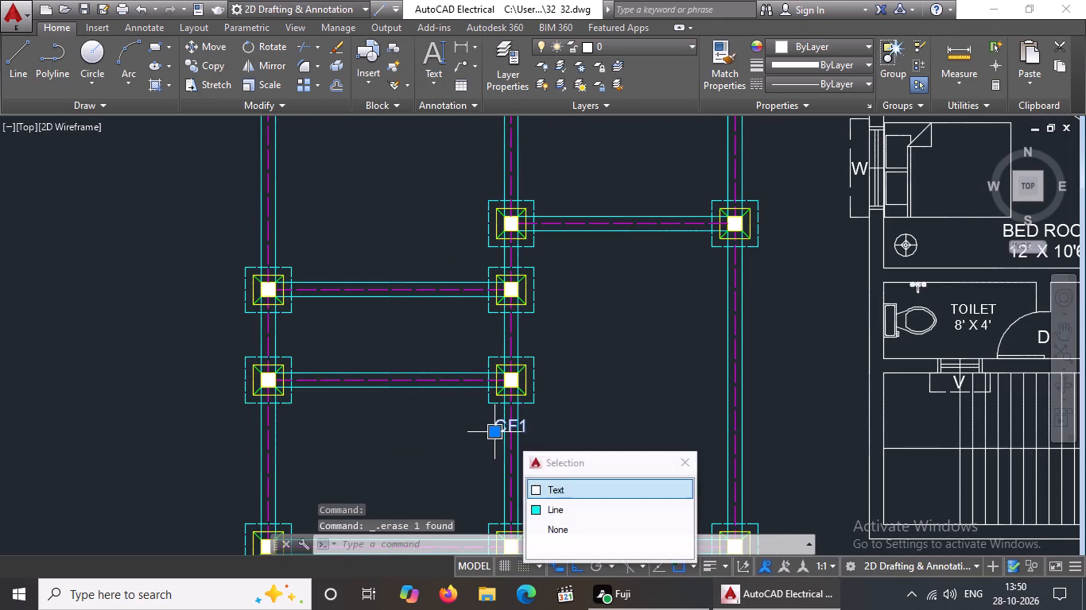
{"action": "key", "text": "Delete"}
Erase the CF1 tags below the left, middle and right footings in the bottom row.
{"action": "scroll", "coordinate": [496, 428], "scroll_direction": "down", "scroll_amount": 5}
{"action": "scroll", "coordinate": [490, 441], "scroll_direction": "up", "scroll_amount": 6}
{"action": "scroll", "coordinate": [398, 419], "scroll_direction": "down", "scroll_amount": 6}
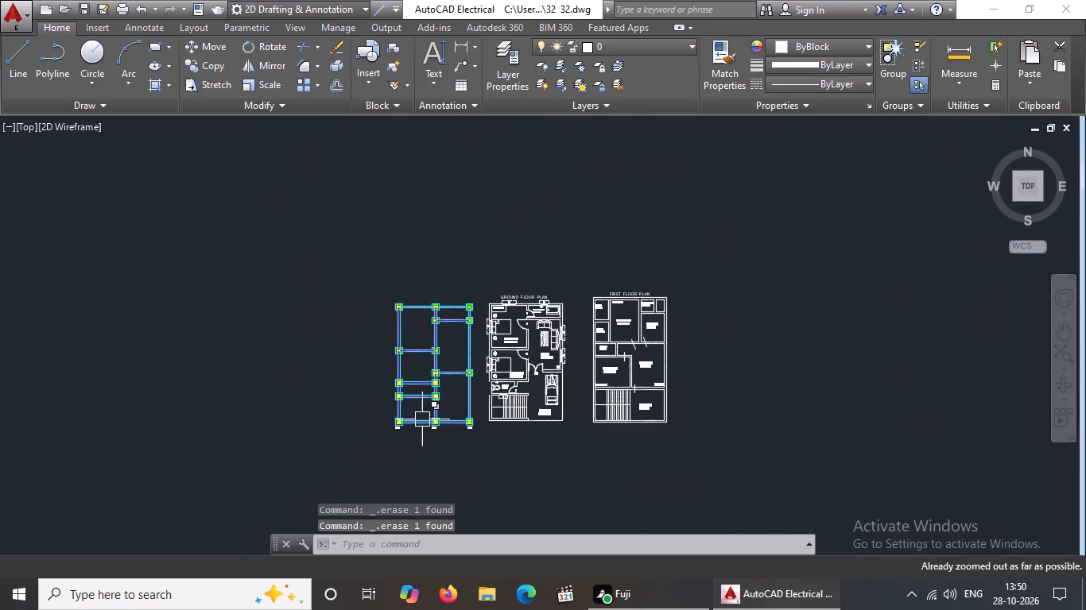
{"action": "scroll", "coordinate": [410, 435], "scroll_direction": "up", "scroll_amount": 5}
{"action": "left_click", "coordinate": [245, 388]}
{"action": "key", "text": "Delete"}
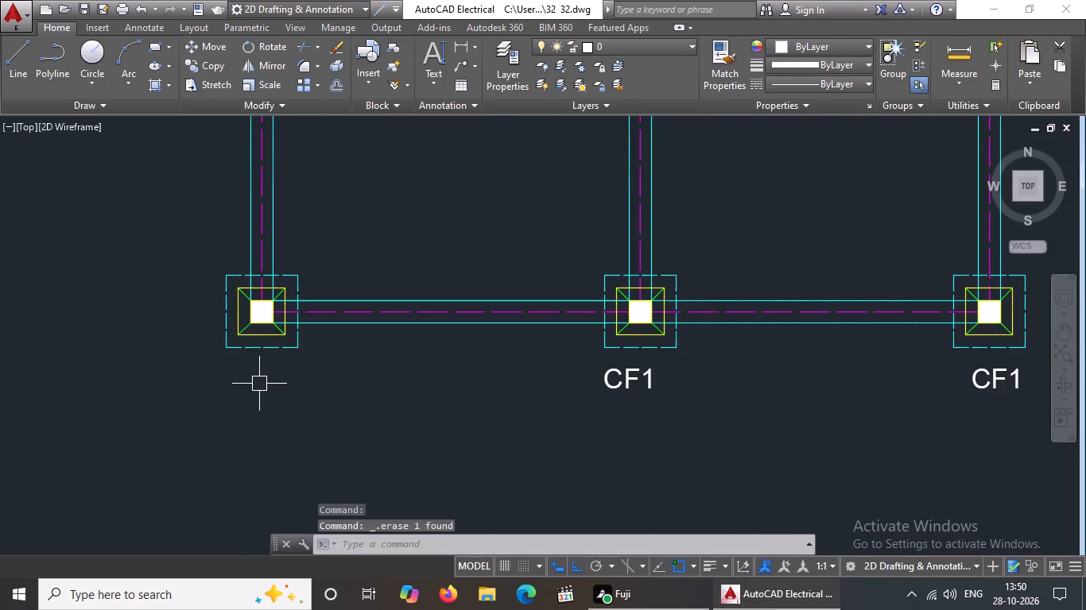
{"action": "scroll", "coordinate": [261, 382], "scroll_direction": "down", "scroll_amount": 5}
{"action": "scroll", "coordinate": [331, 386], "scroll_direction": "up", "scroll_amount": 4}
{"action": "left_click", "coordinate": [787, 366]}
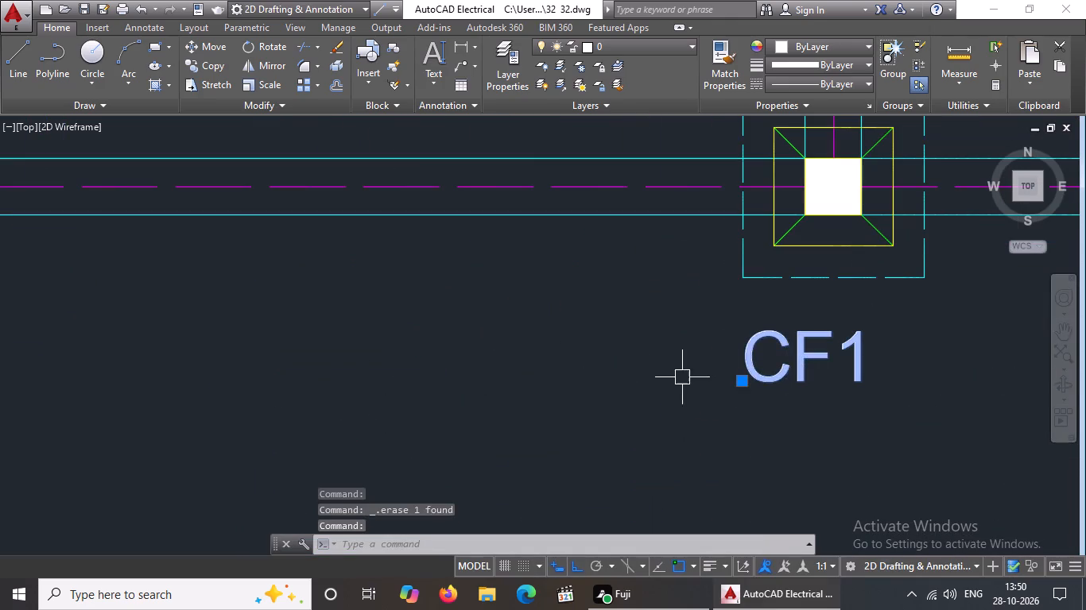
{"action": "key", "text": "Delete"}
{"action": "scroll", "coordinate": [682, 377], "scroll_direction": "down", "scroll_amount": 7}
{"action": "scroll", "coordinate": [801, 401], "scroll_direction": "up", "scroll_amount": 4}
{"action": "left_click", "coordinate": [670, 237]}
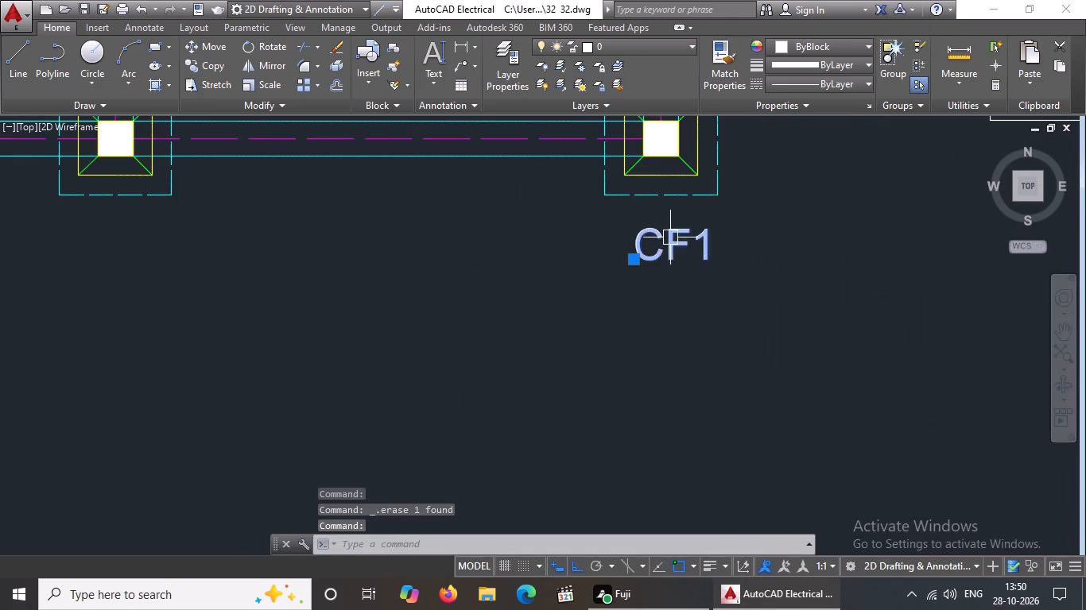
{"action": "scroll", "coordinate": [688, 267], "scroll_direction": "down", "scroll_amount": 7}
{"action": "key", "text": "Delete"}
Erase the solid white column hatch that fills the column squares across the footing layout.
{"action": "scroll", "coordinate": [685, 264], "scroll_direction": "up", "scroll_amount": 5}
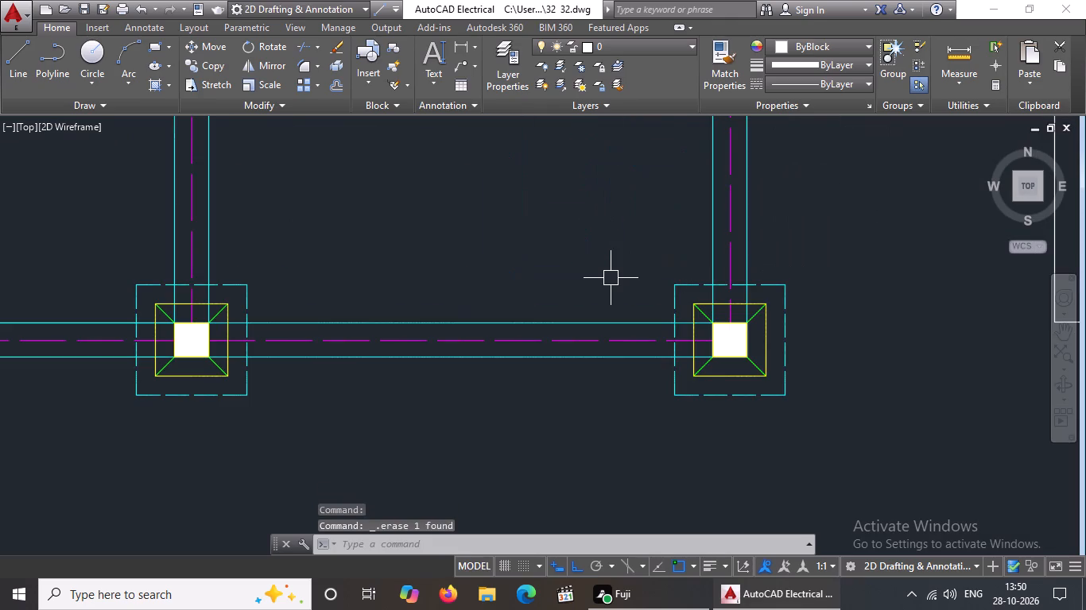
{"action": "scroll", "coordinate": [609, 279], "scroll_direction": "down", "scroll_amount": 4}
{"action": "scroll", "coordinate": [419, 251], "scroll_direction": "up", "scroll_amount": 4}
{"action": "scroll", "coordinate": [650, 311], "scroll_direction": "down", "scroll_amount": 2}
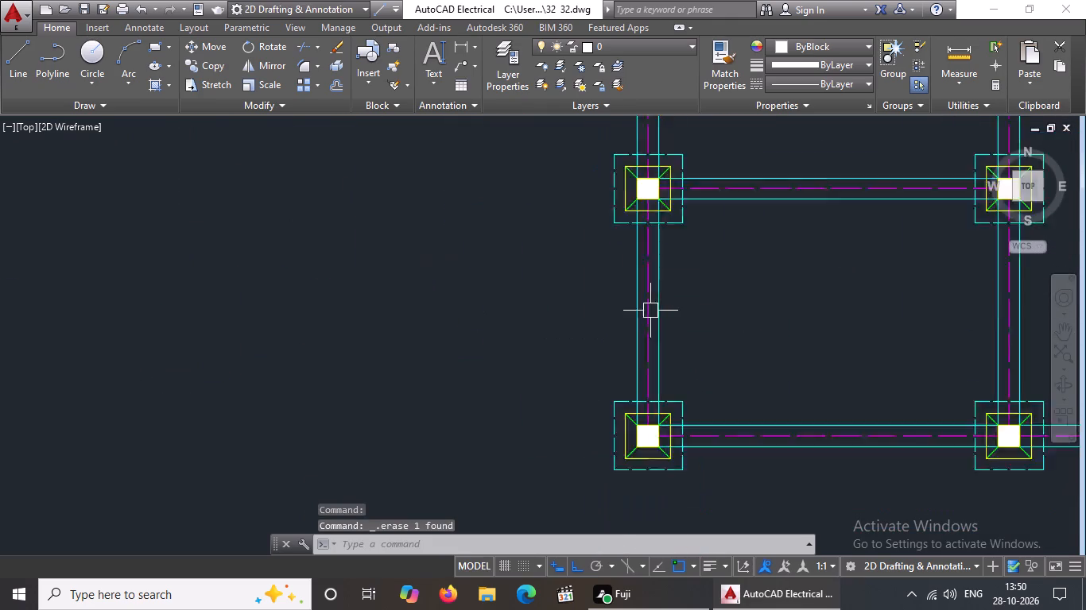
{"action": "scroll", "coordinate": [650, 311], "scroll_direction": "down", "scroll_amount": 2}
{"action": "scroll", "coordinate": [713, 329], "scroll_direction": "up", "scroll_amount": 4}
{"action": "left_click", "coordinate": [277, 412]}
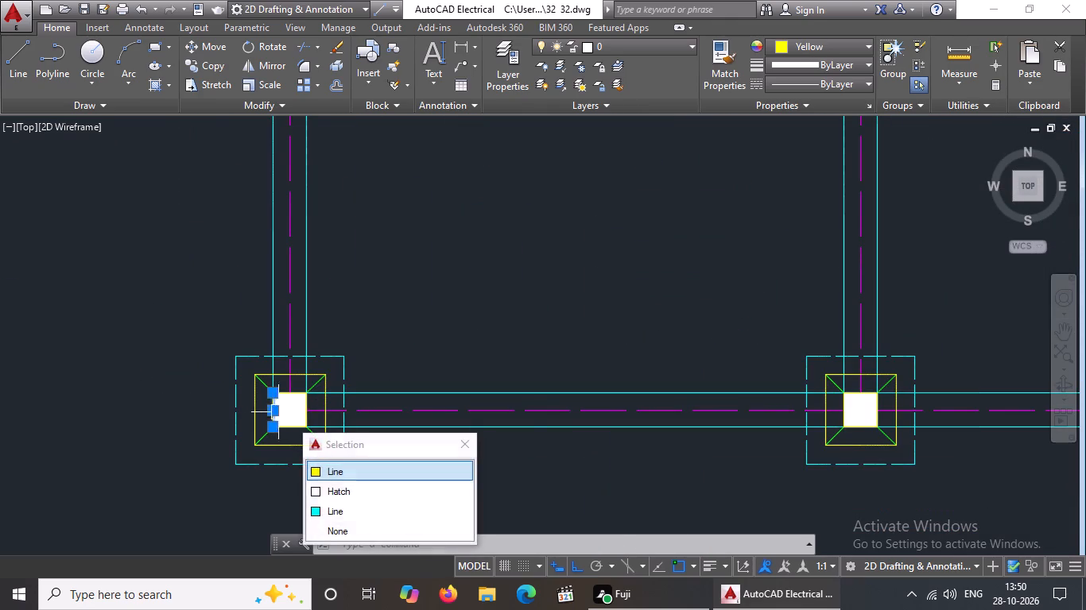
{"action": "left_click", "coordinate": [291, 407]}
{"action": "left_click", "coordinate": [294, 407]}
{"action": "key", "text": "Delete"}
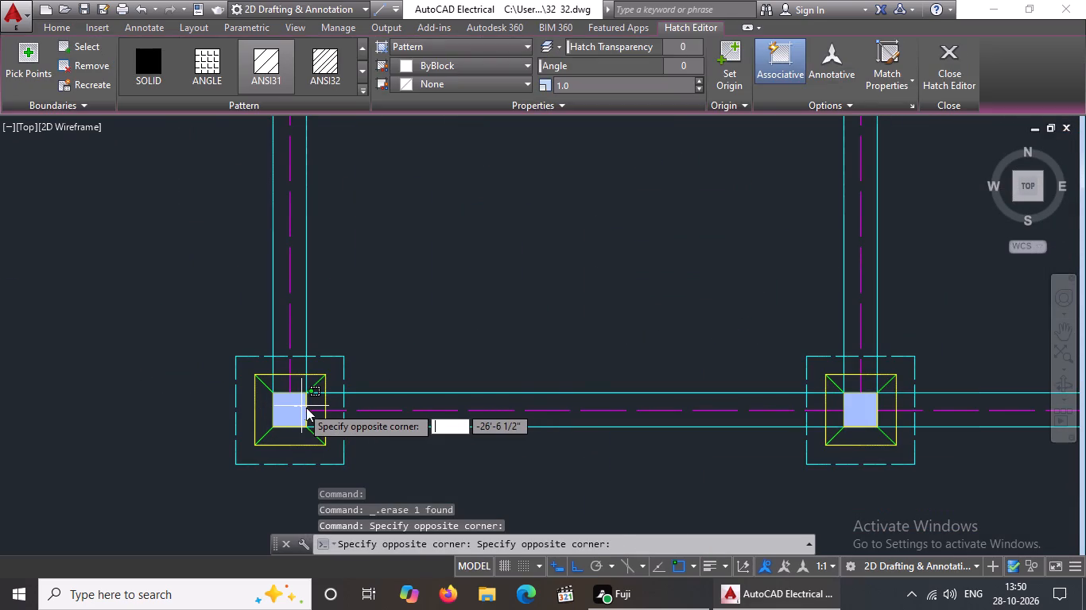
{"action": "key", "text": "Delete"}
{"action": "key", "text": "Delete"}
{"action": "key", "text": "Delete"}
{"action": "key", "text": "Escape"}
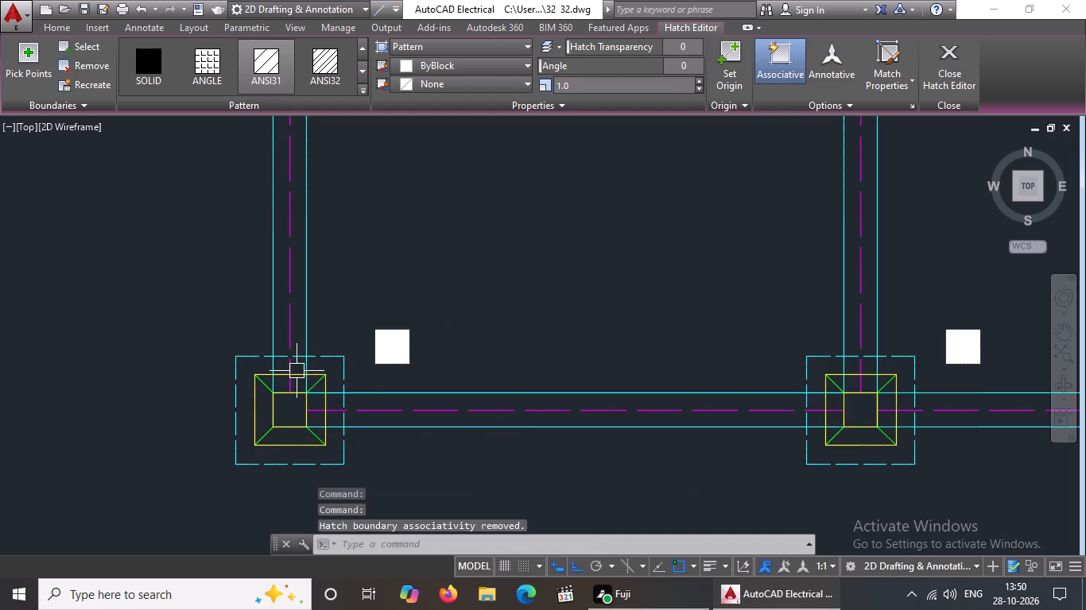
{"action": "left_click", "coordinate": [395, 349]}
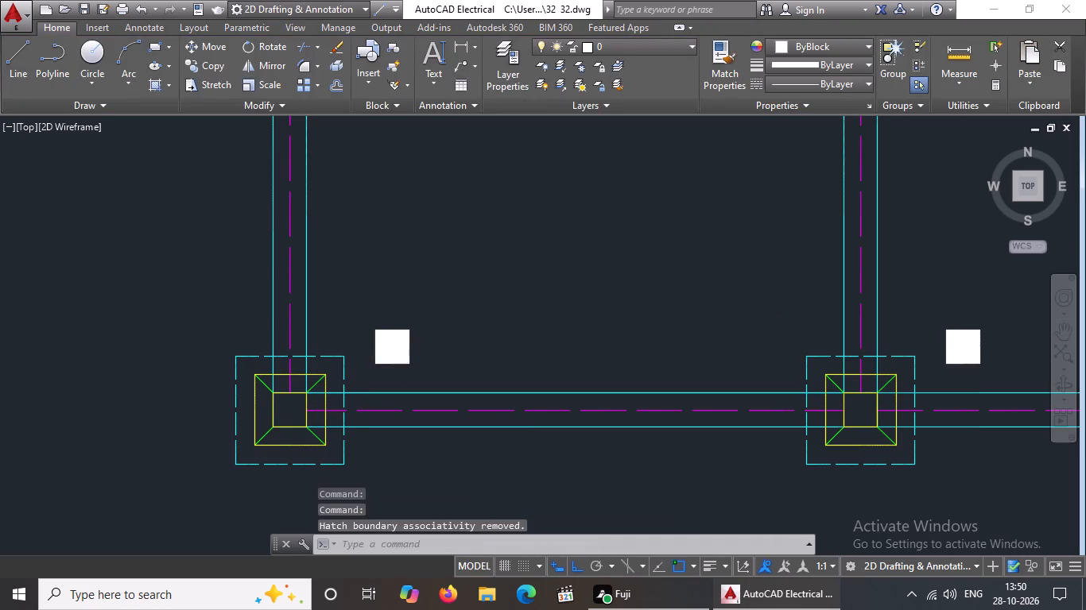
{"action": "key", "text": "Delete"}
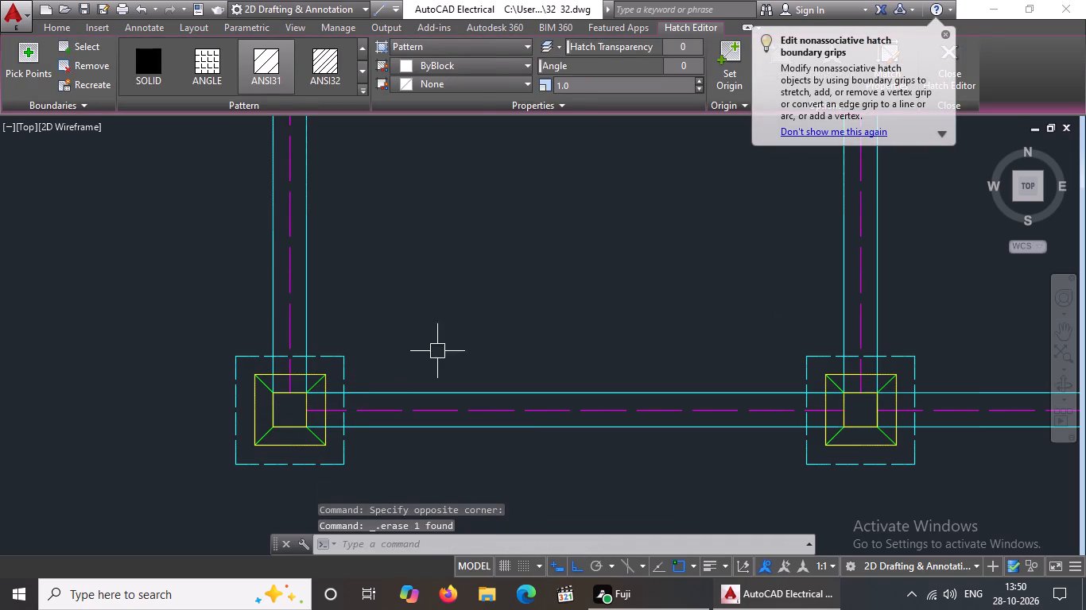
Erase the whole left footing in the bottom row, including its dashed outline, pedestal and column square.
{"action": "scroll", "coordinate": [448, 353], "scroll_direction": "down", "scroll_amount": 6}
{"action": "scroll", "coordinate": [447, 356], "scroll_direction": "up", "scroll_amount": 4}
{"action": "left_click", "coordinate": [331, 355]}
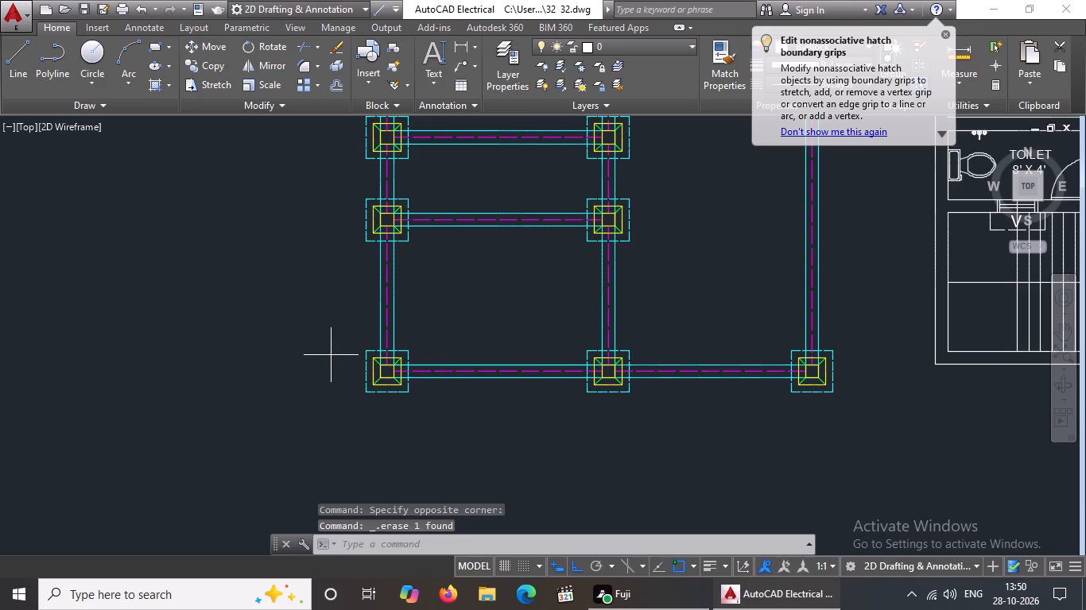
{"action": "key", "text": "Escape"}
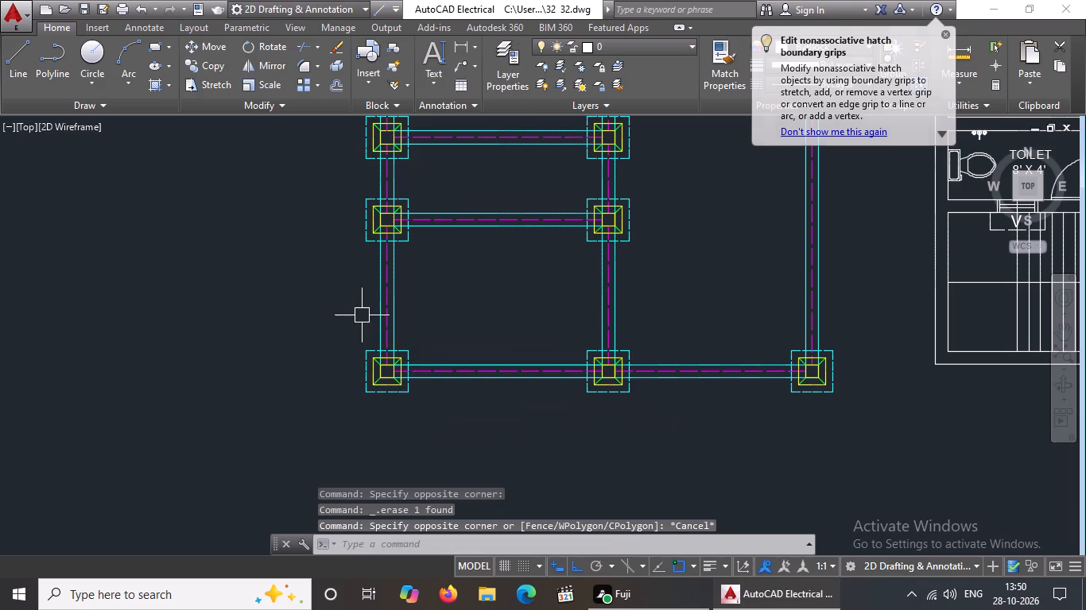
{"action": "scroll", "coordinate": [391, 362], "scroll_direction": "up", "scroll_amount": 2}
{"action": "left_click_drag", "start_coordinate": [300, 297], "coordinate": [301, 305]}
{"action": "left_click", "coordinate": [459, 464]}
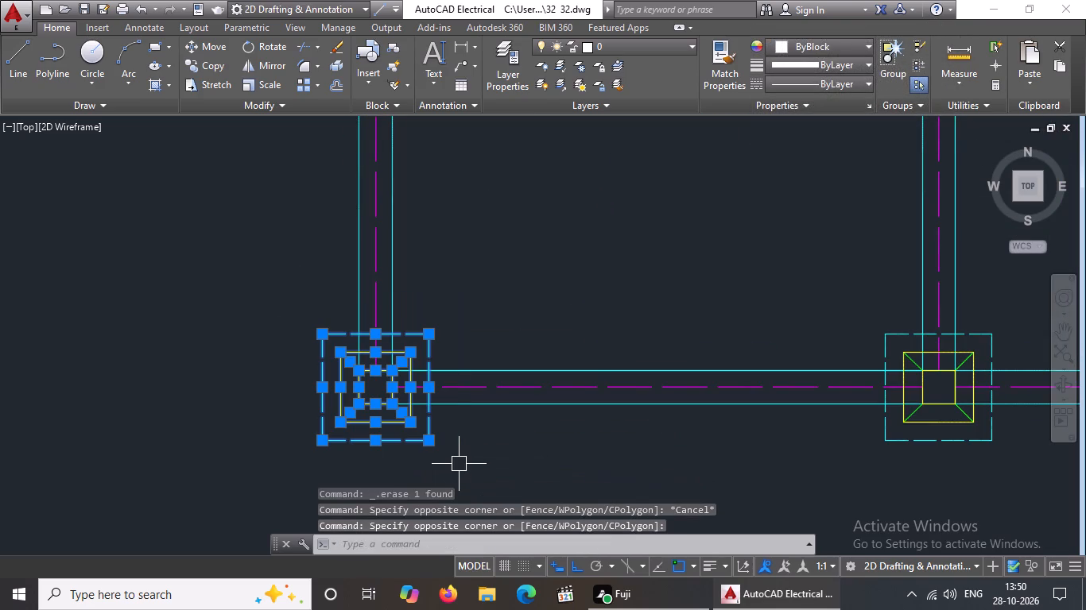
{"action": "key", "text": "Delete"}
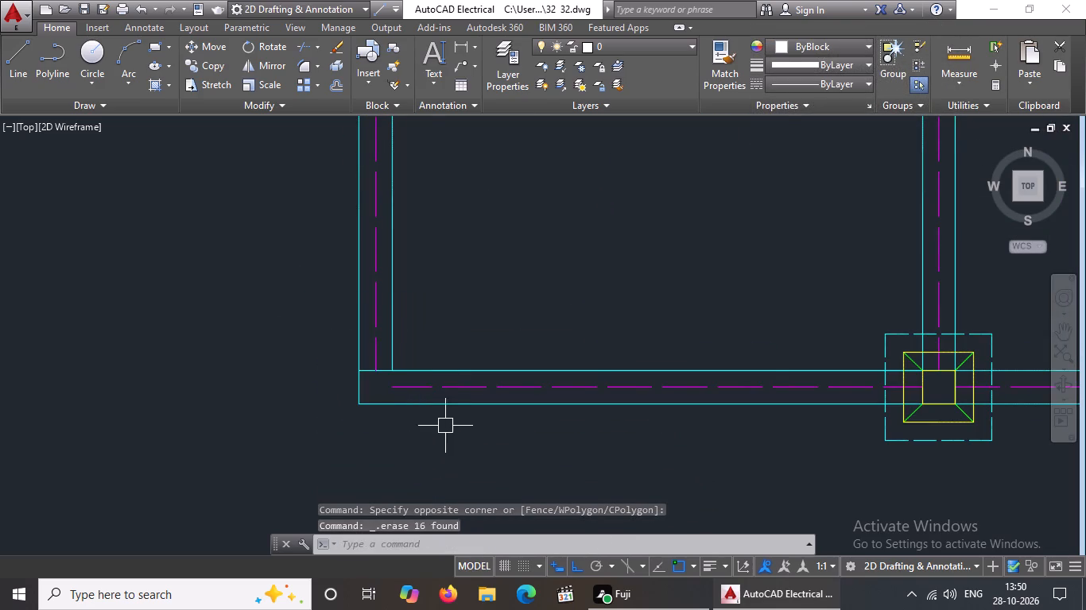
Erase the middle and right footings in the bottom row, leaving the beam lines.
{"action": "scroll", "coordinate": [445, 423], "scroll_direction": "down", "scroll_amount": 1}
{"action": "left_click", "coordinate": [688, 345]}
{"action": "left_click", "coordinate": [813, 461]}
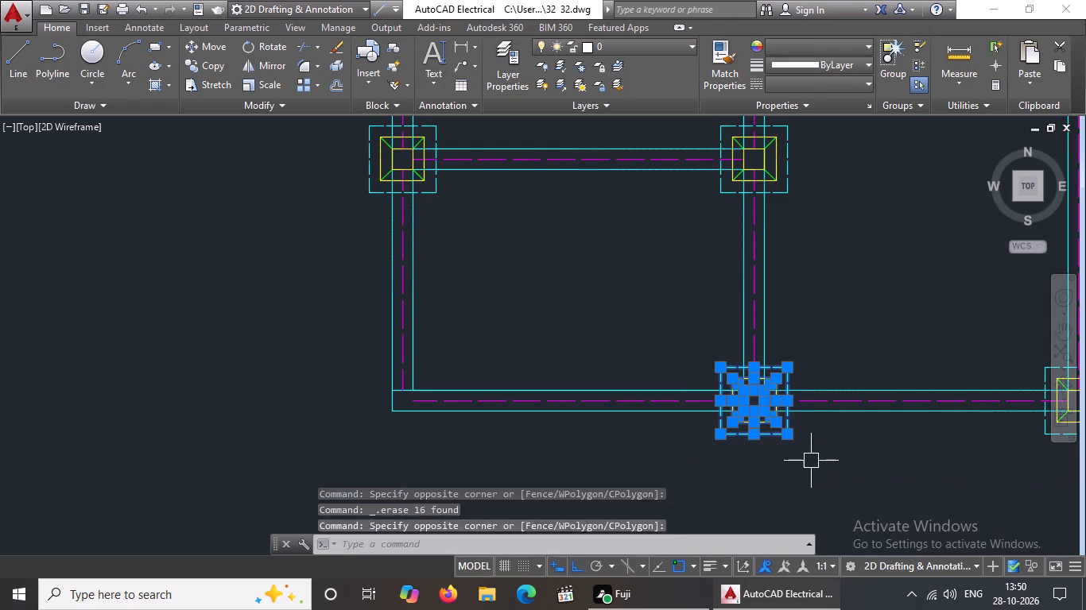
{"action": "key", "text": "Delete"}
{"action": "scroll", "coordinate": [784, 458], "scroll_direction": "down", "scroll_amount": 4}
{"action": "scroll", "coordinate": [837, 447], "scroll_direction": "up", "scroll_amount": 3}
{"action": "left_click_drag", "start_coordinate": [754, 419], "coordinate": [762, 421]}
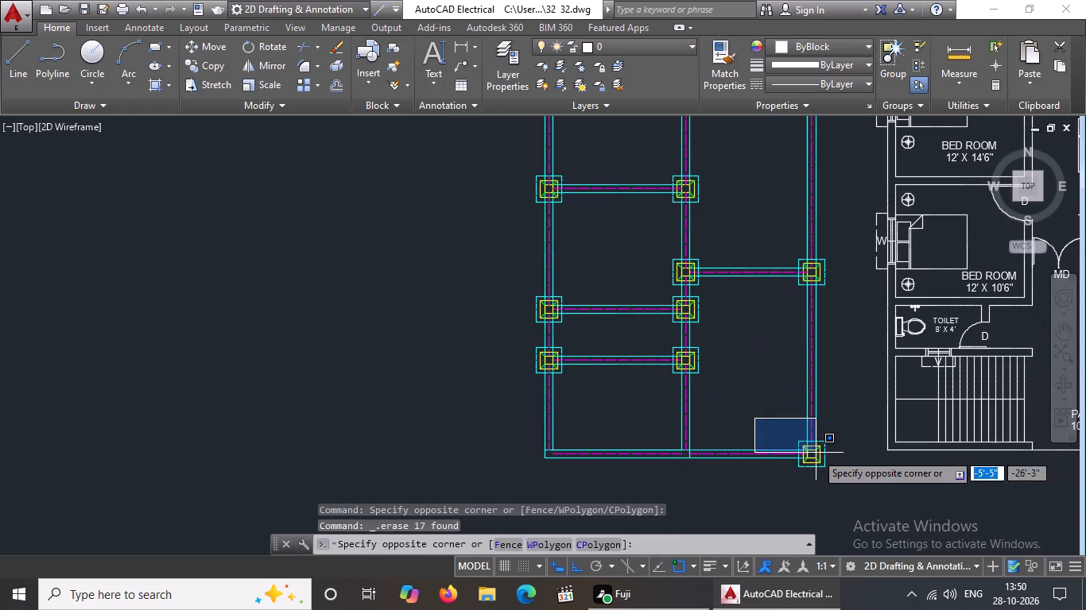
{"action": "left_click", "coordinate": [837, 498]}
{"action": "key", "text": "Delete"}
Erase the right footing in the fourth row from the top.
{"action": "left_click", "coordinate": [781, 213]}
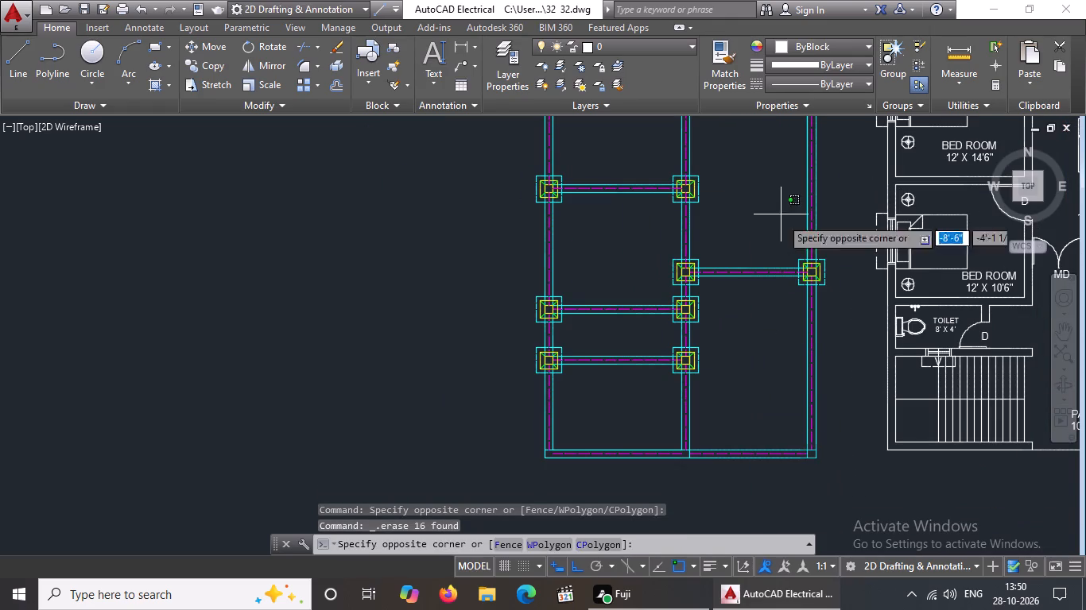
{"action": "left_click", "coordinate": [832, 318]}
{"action": "key", "text": "Delete"}
Erase the middle footing in the row just above the bottom one, both its dashed outline and its inner squares and diagonals.
{"action": "scroll", "coordinate": [689, 365], "scroll_direction": "up", "scroll_amount": 3}
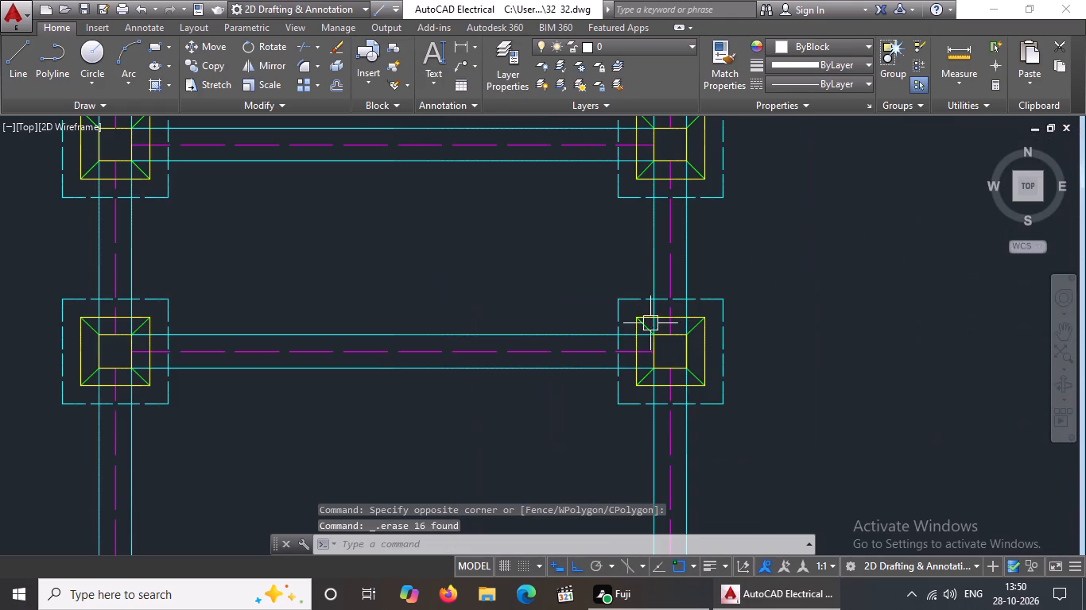
{"action": "left_click", "coordinate": [588, 290]}
{"action": "left_click", "coordinate": [746, 309]}
{"action": "key", "text": "Delete"}
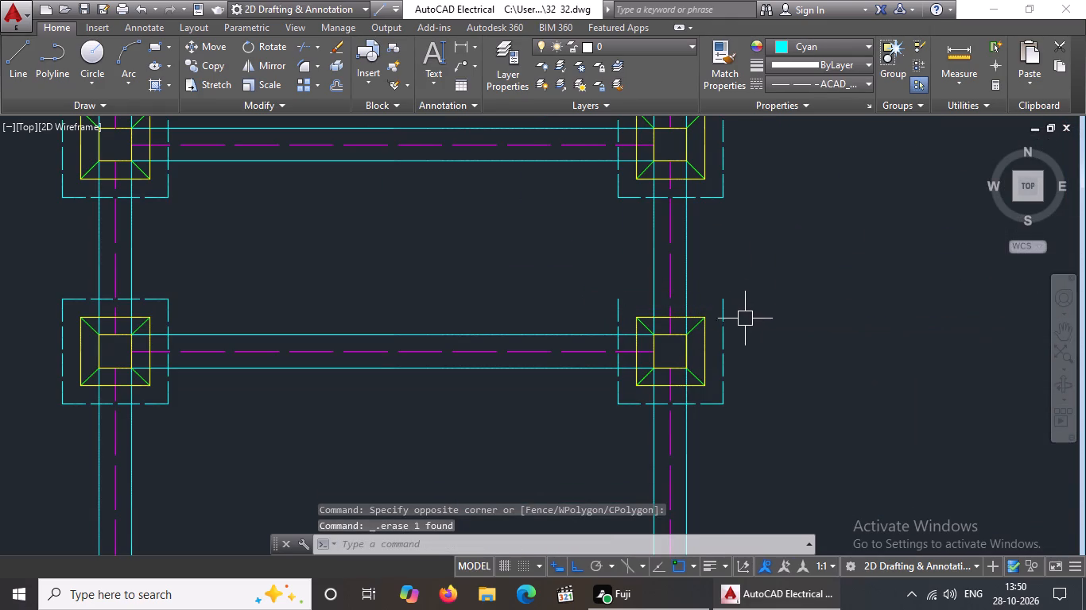
{"action": "left_click", "coordinate": [731, 345]}
{"action": "left_click", "coordinate": [722, 356]}
{"action": "key", "text": "Delete"}
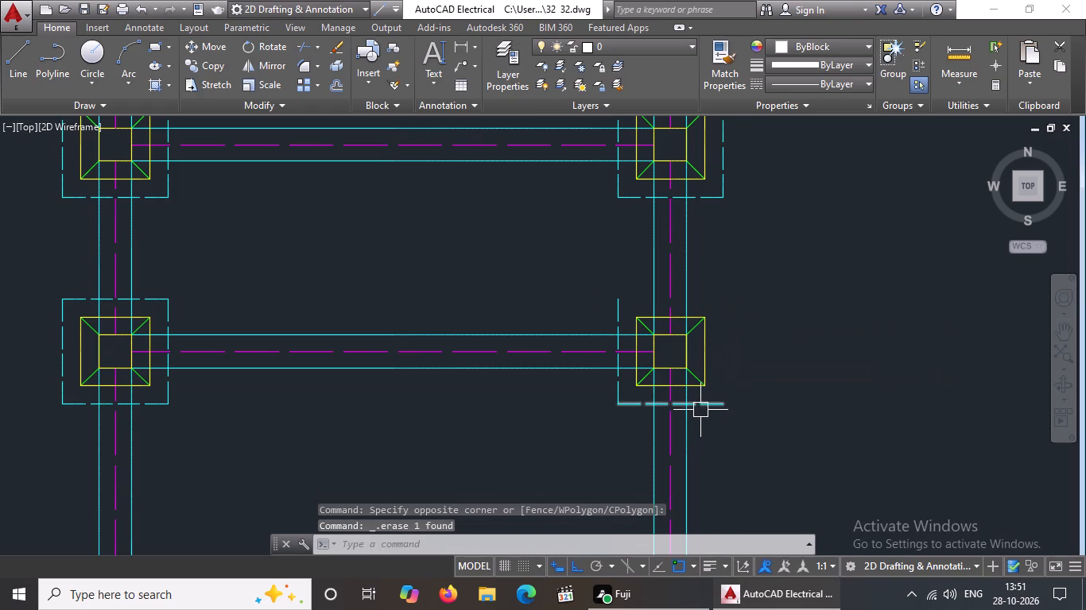
{"action": "left_click", "coordinate": [701, 410]}
{"action": "key", "text": "Delete"}
{"action": "left_click", "coordinate": [614, 390]}
{"action": "key", "text": "Delete"}
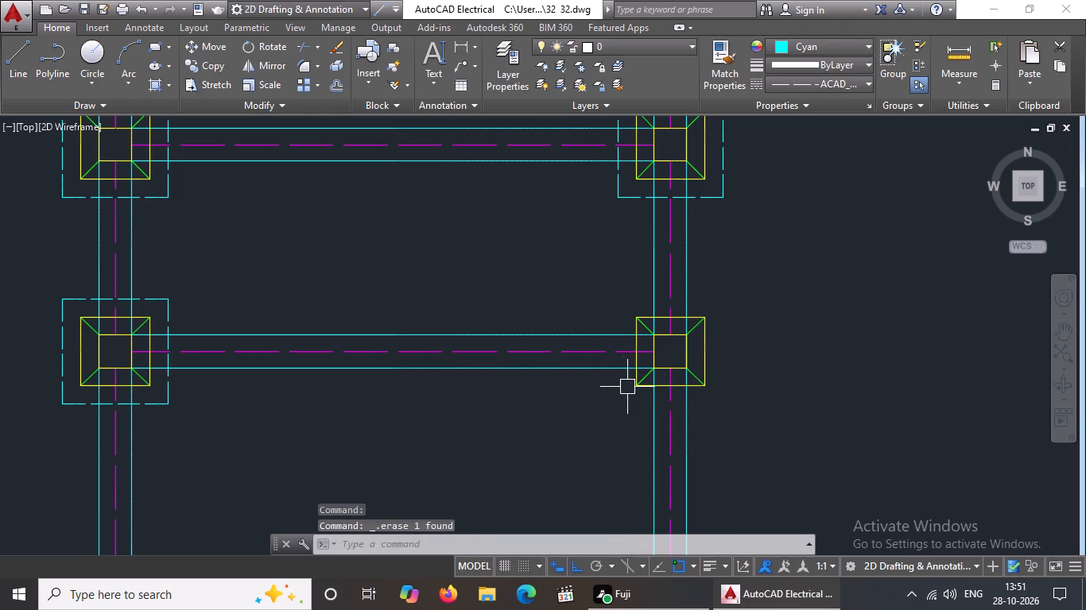
{"action": "left_click_drag", "start_coordinate": [599, 268], "coordinate": [611, 284]}
{"action": "left_click", "coordinate": [793, 445]}
{"action": "key", "text": "Delete"}
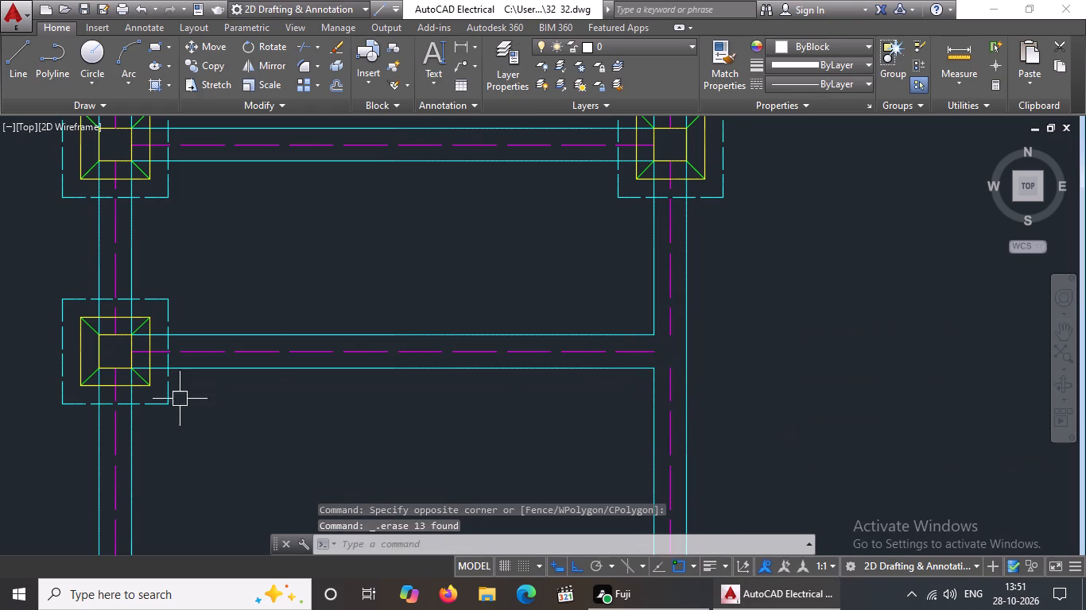
Erase the left footing in the row just above the bottom one, both its dashed outline and its inner squares and diagonals.
{"action": "left_click", "coordinate": [146, 406]}
{"action": "key", "text": "Delete"}
{"action": "left_click", "coordinate": [172, 391]}
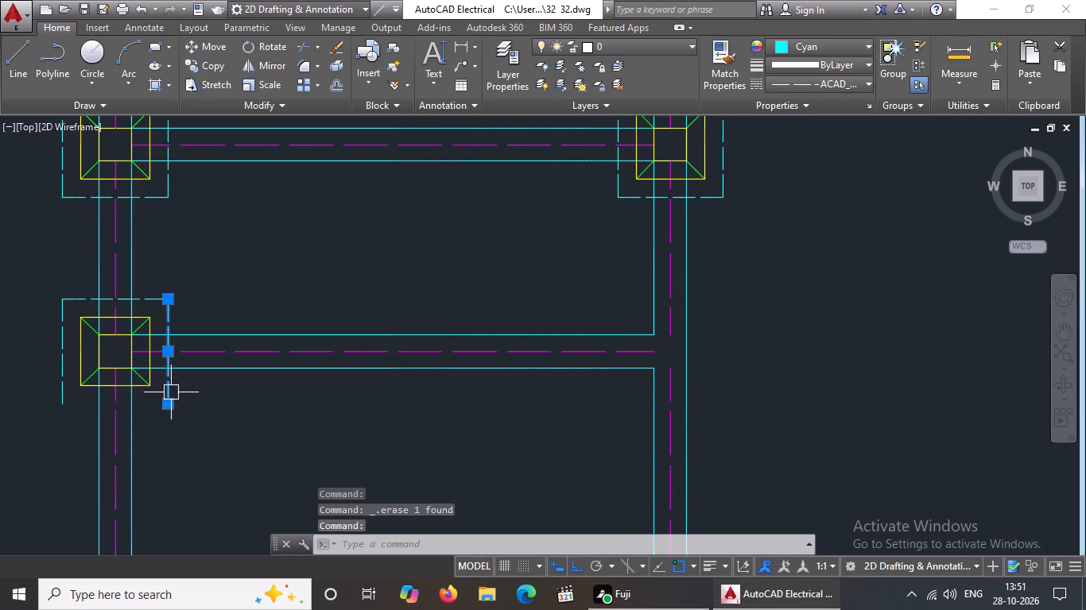
{"action": "key", "text": "Delete"}
{"action": "left_click", "coordinate": [78, 291]}
{"action": "left_click", "coordinate": [72, 308]}
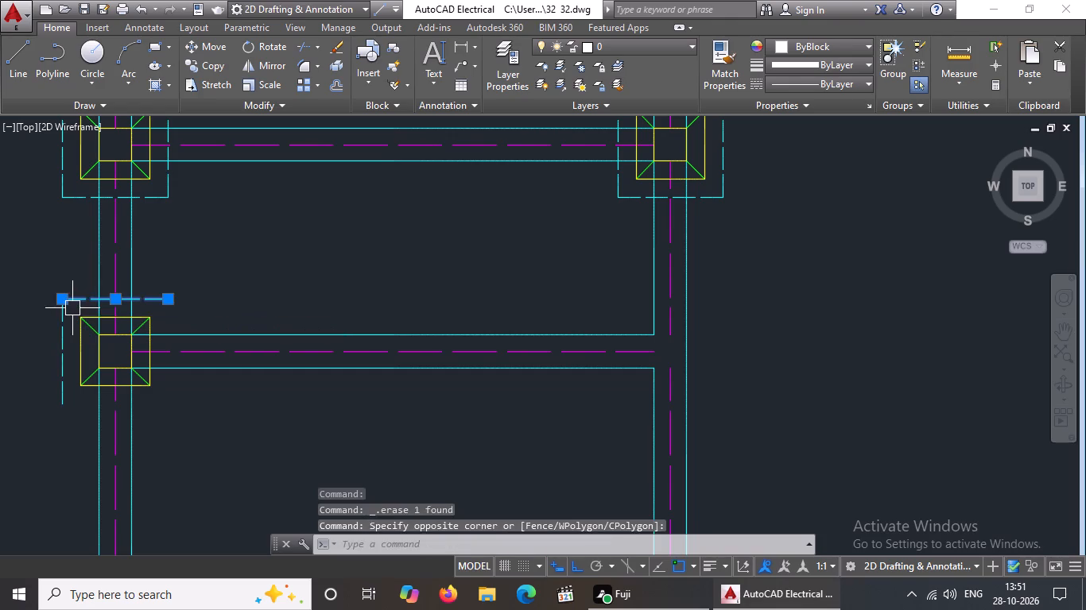
{"action": "key", "text": "Delete"}
{"action": "left_click", "coordinate": [57, 328]}
{"action": "key", "text": "Delete"}
{"action": "left_click", "coordinate": [56, 307]}
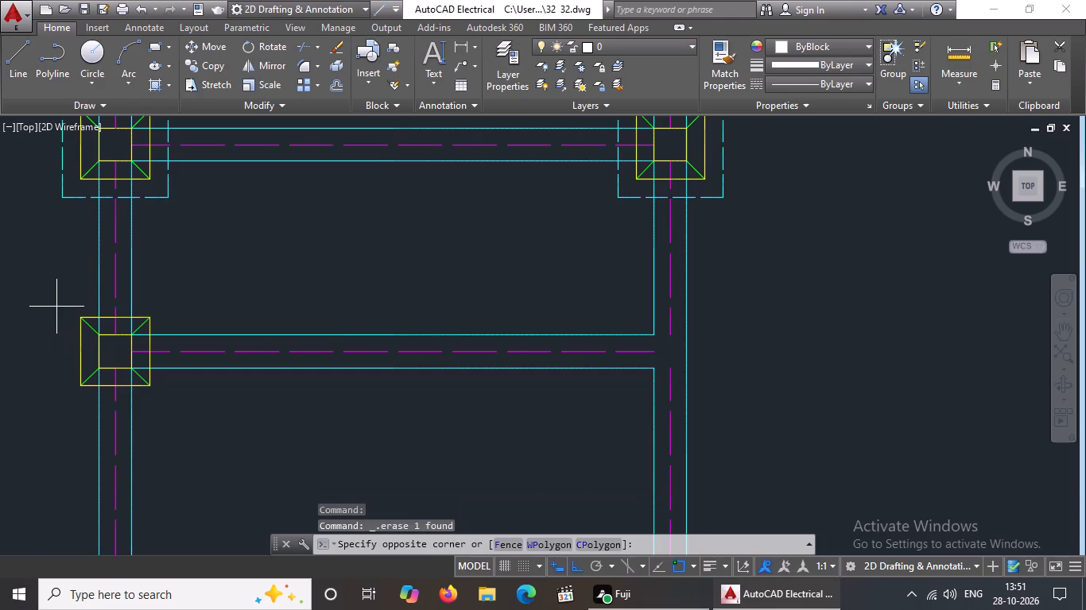
{"action": "left_click", "coordinate": [176, 434]}
{"action": "key", "text": "Delete"}
Erase the left footing in the fifth row from the top, both its dashed outline and its inner squares and diagonals.
{"action": "scroll", "coordinate": [308, 423], "scroll_direction": "down", "scroll_amount": 3}
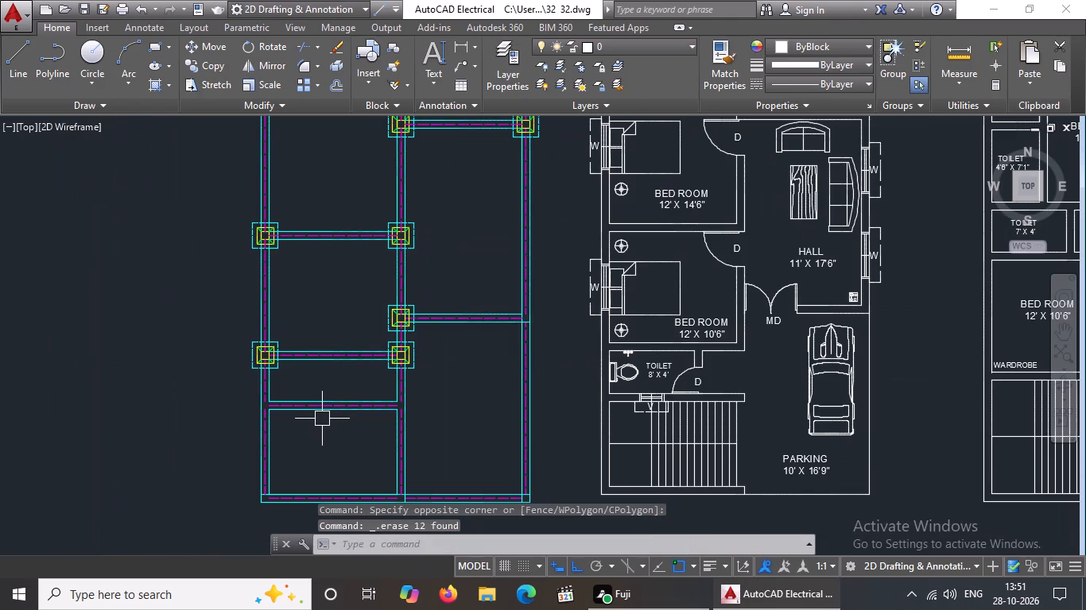
{"action": "scroll", "coordinate": [262, 341], "scroll_direction": "up", "scroll_amount": 3}
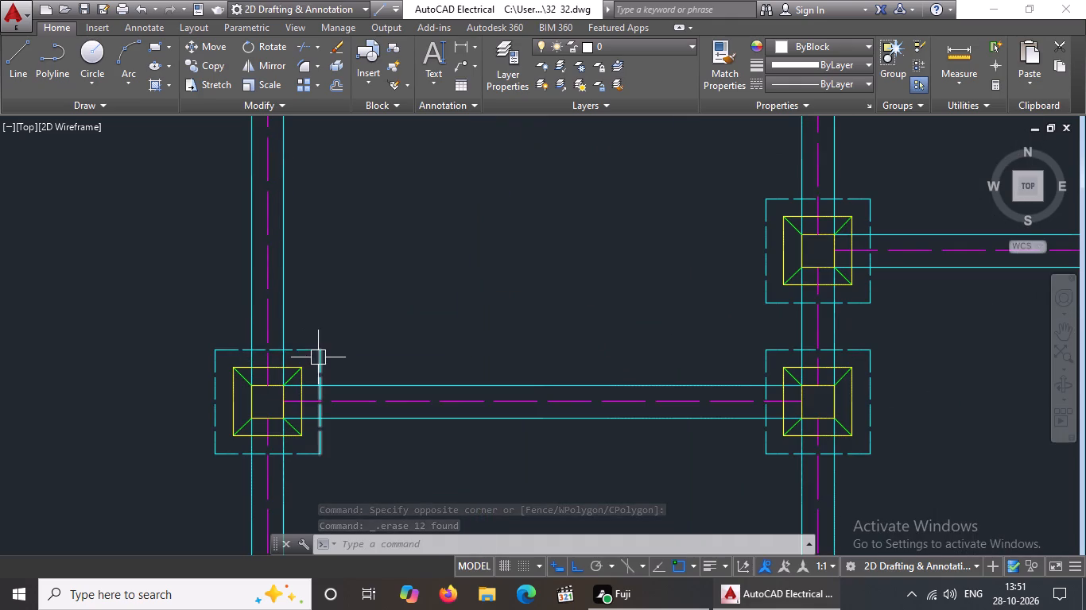
{"action": "left_click", "coordinate": [311, 353]}
{"action": "key", "text": "Delete"}
{"action": "left_click", "coordinate": [320, 365]}
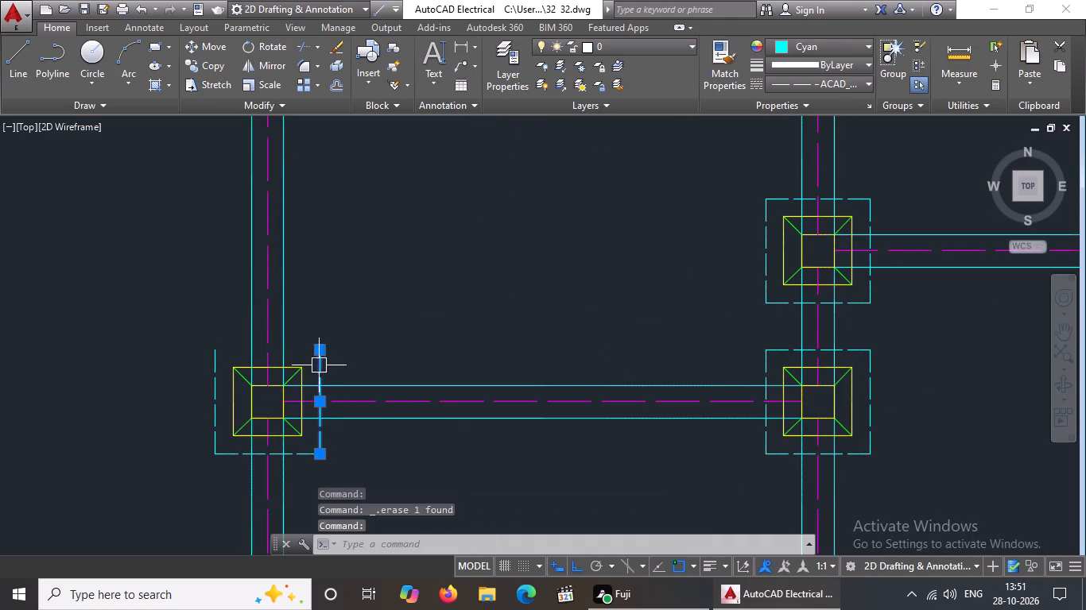
{"action": "key", "text": "Delete"}
{"action": "left_click", "coordinate": [213, 365]}
{"action": "key", "text": "Delete"}
{"action": "left_click", "coordinate": [231, 450]}
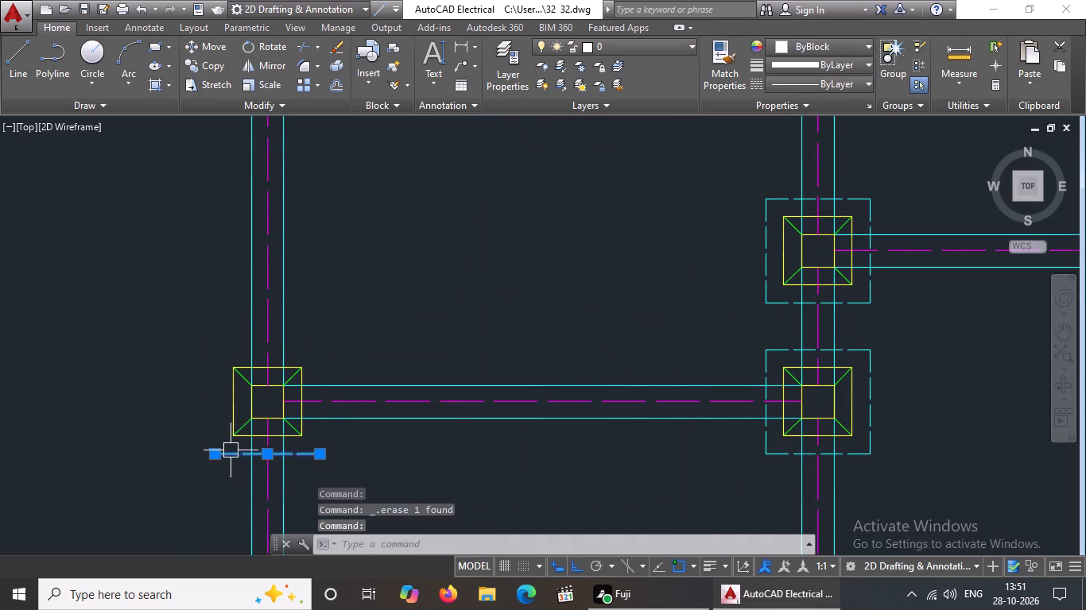
{"action": "key", "text": "Delete"}
{"action": "left_click_drag", "start_coordinate": [193, 326], "coordinate": [203, 344]}
{"action": "left_click", "coordinate": [334, 463]}
{"action": "key", "text": "Delete"}
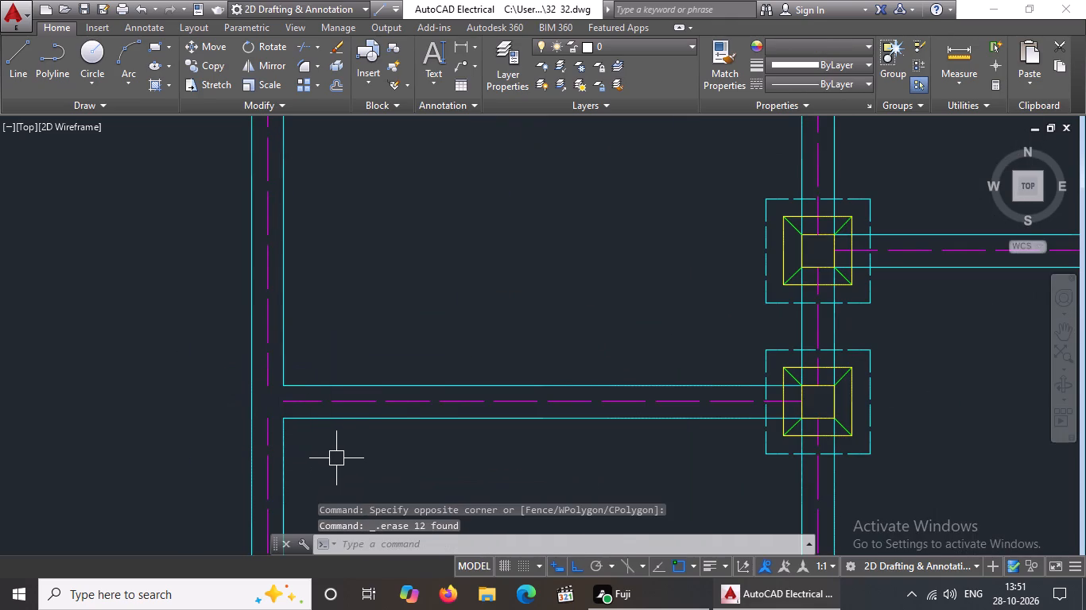
Erase the middle footing in the fifth row from the top, both its dashed outline and its inner squares and diagonals.
{"action": "scroll", "coordinate": [386, 431], "scroll_direction": "down", "scroll_amount": 3}
{"action": "scroll", "coordinate": [494, 457], "scroll_direction": "down", "scroll_amount": 2}
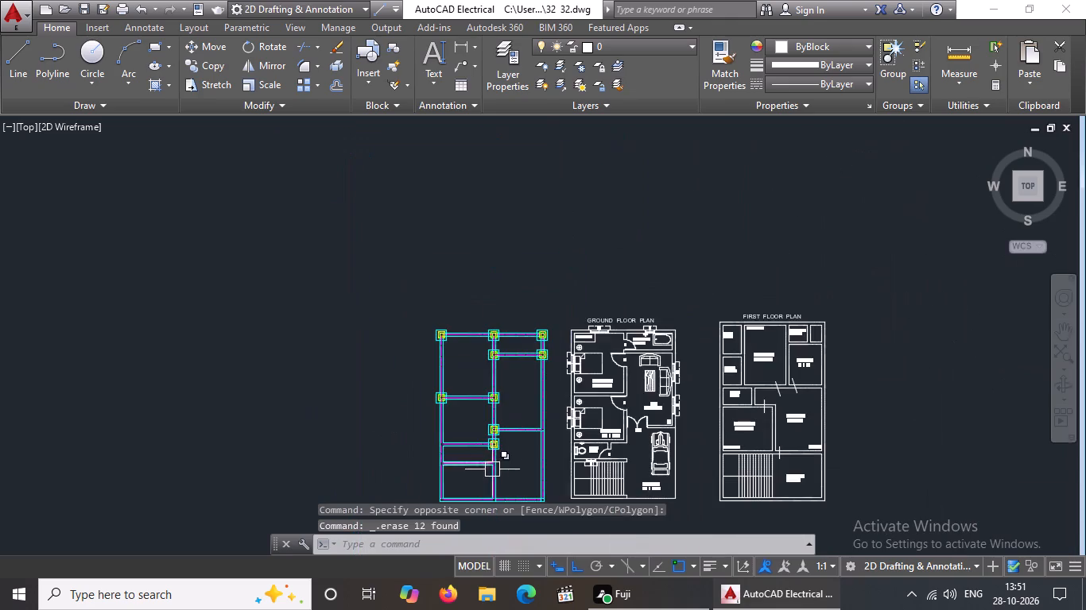
{"action": "scroll", "coordinate": [492, 473], "scroll_direction": "up", "scroll_amount": 5}
{"action": "left_click", "coordinate": [526, 293]}
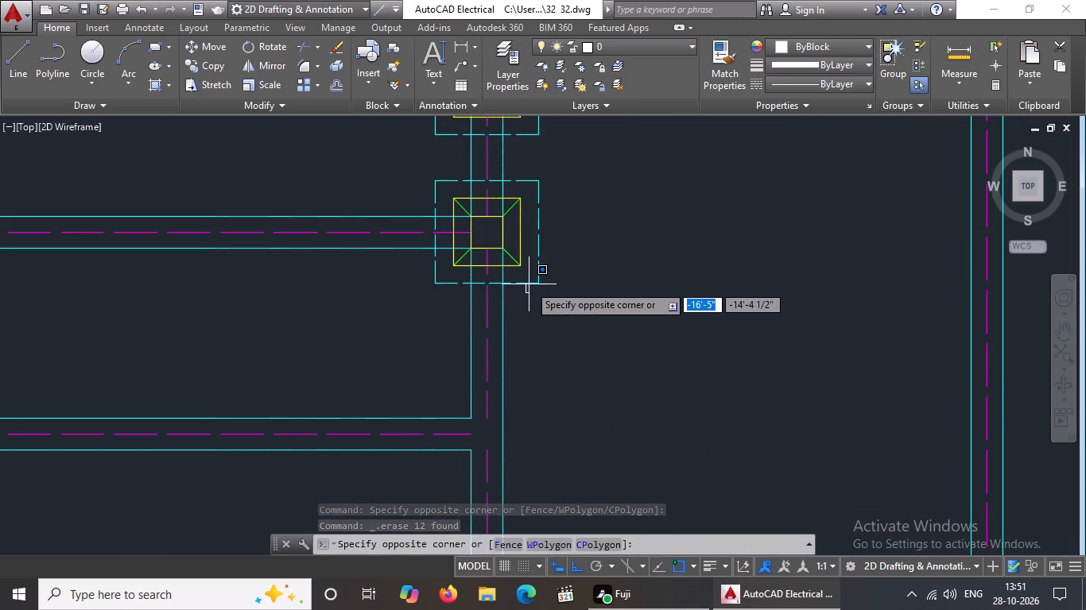
{"action": "left_click", "coordinate": [529, 284]}
{"action": "left_click", "coordinate": [529, 284]}
{"action": "left_click", "coordinate": [528, 282]}
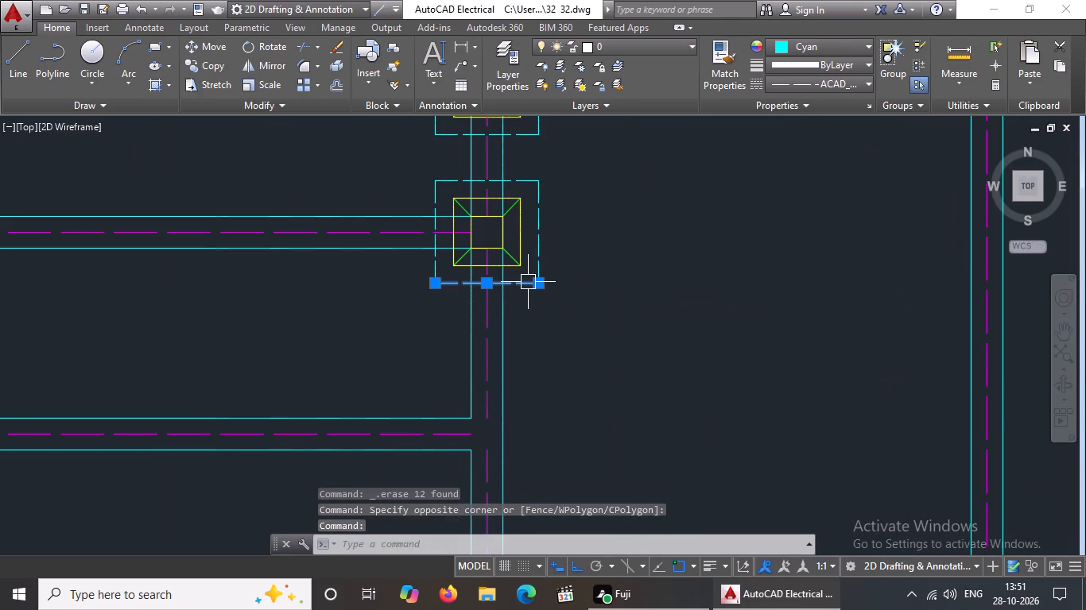
{"action": "key", "text": "Delete"}
{"action": "left_click", "coordinate": [539, 272]}
{"action": "key", "text": "Delete"}
{"action": "left_click", "coordinate": [437, 281]}
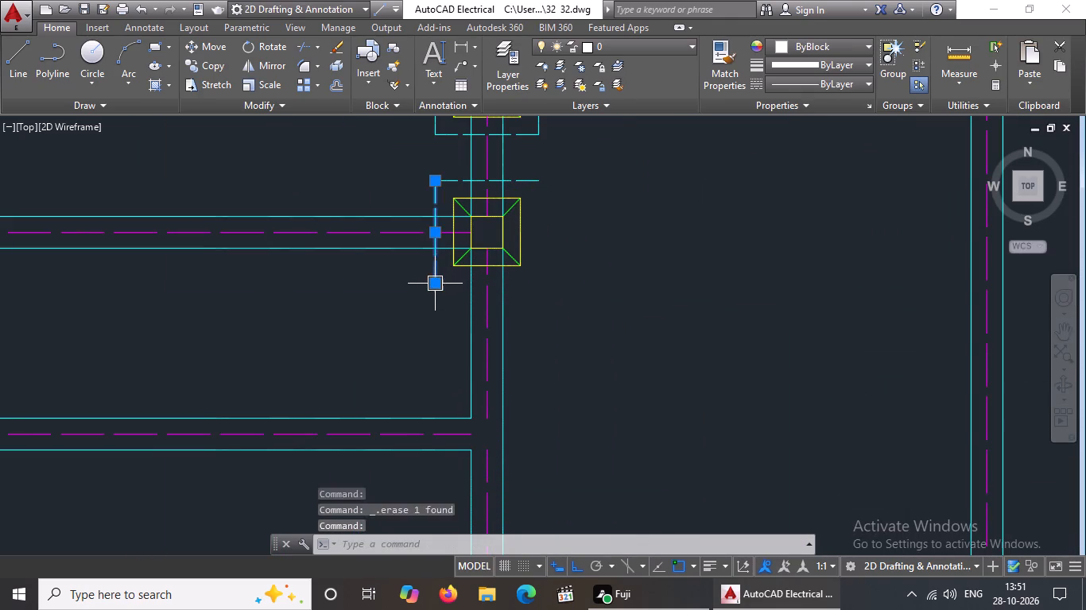
{"action": "key", "text": "Delete"}
{"action": "left_click", "coordinate": [444, 185]}
{"action": "key", "text": "Delete"}
{"action": "left_click", "coordinate": [442, 184]}
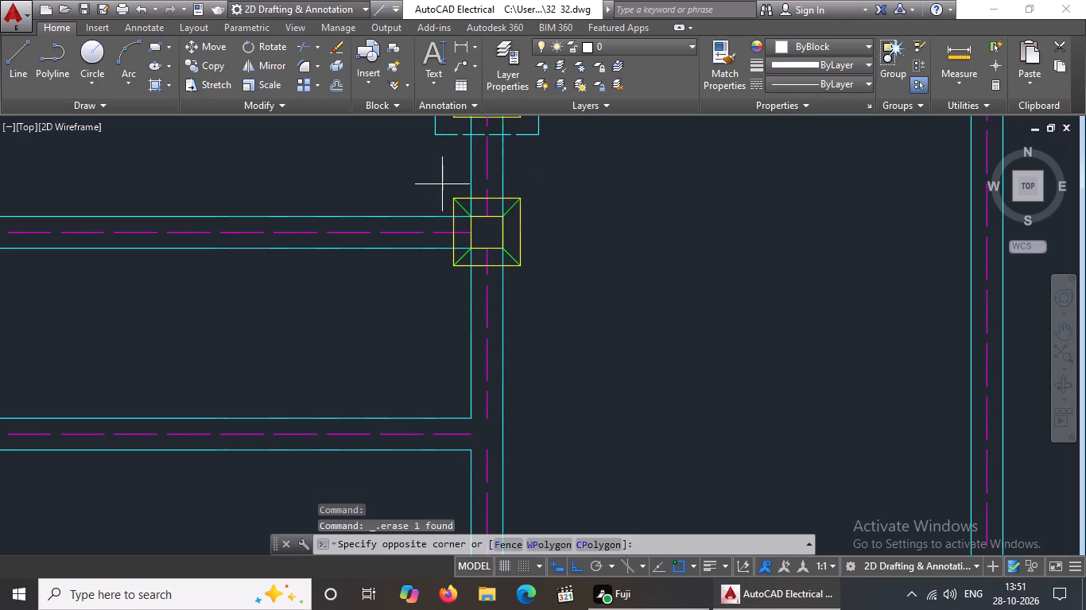
{"action": "left_click", "coordinate": [555, 289]}
{"action": "key", "text": "Delete"}
Erase the middle footing in the fourth row from the top, both its dashed outline and its inner squares and diagonals.
{"action": "scroll", "coordinate": [548, 269], "scroll_direction": "down", "scroll_amount": 2}
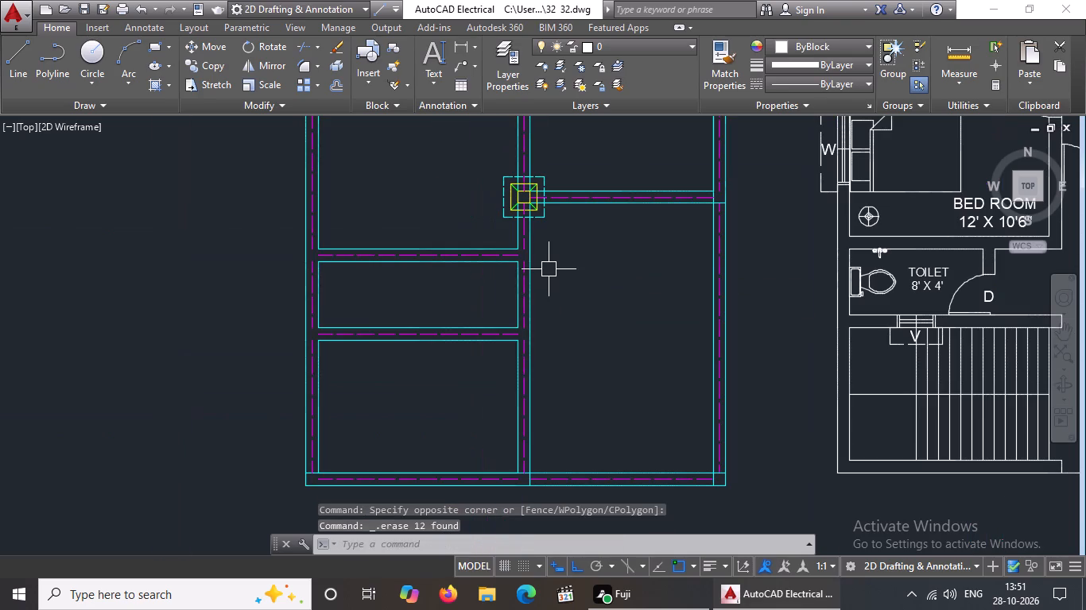
{"action": "scroll", "coordinate": [500, 168], "scroll_direction": "up", "scroll_amount": 2}
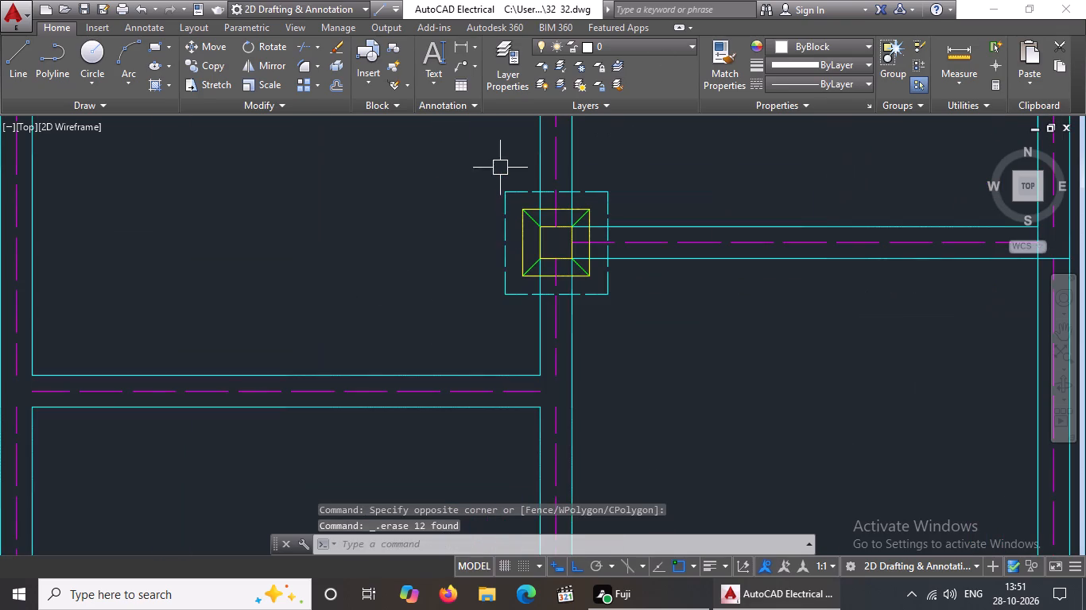
{"action": "left_click", "coordinate": [512, 189]}
{"action": "key", "text": "Delete"}
{"action": "left_click", "coordinate": [505, 230]}
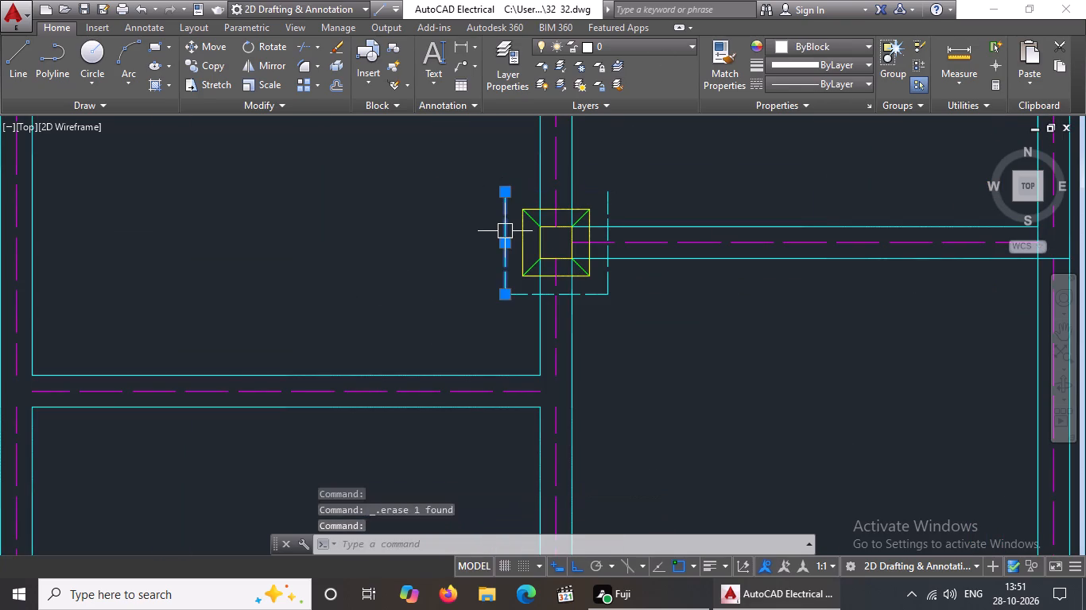
{"action": "key", "text": "Delete"}
{"action": "left_click", "coordinate": [505, 297]}
{"action": "key", "text": "Delete"}
{"action": "left_click", "coordinate": [610, 290]}
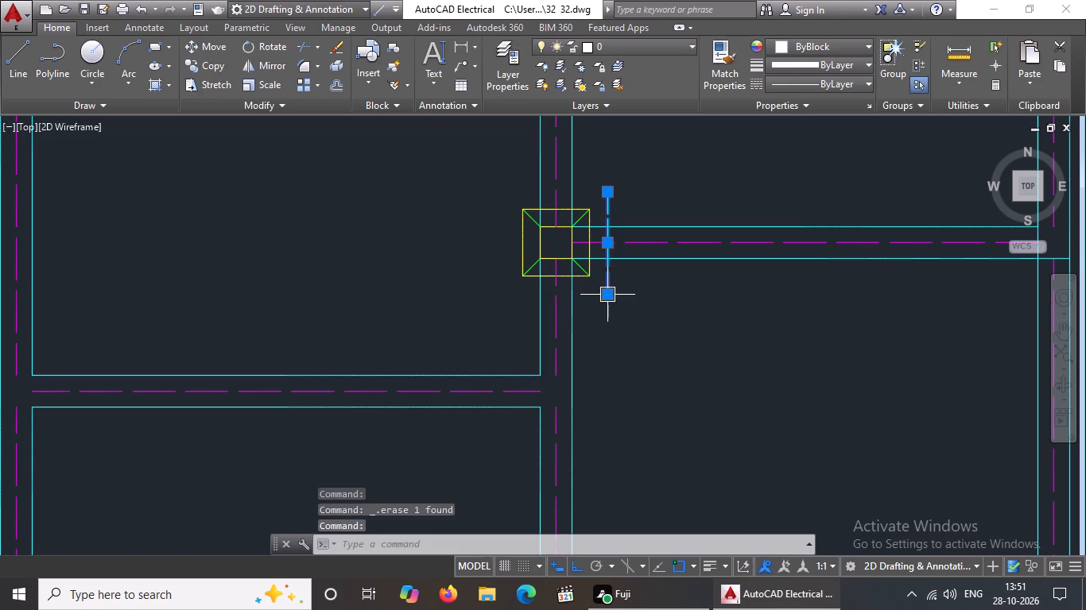
{"action": "key", "text": "Delete"}
{"action": "left_click", "coordinate": [465, 185]}
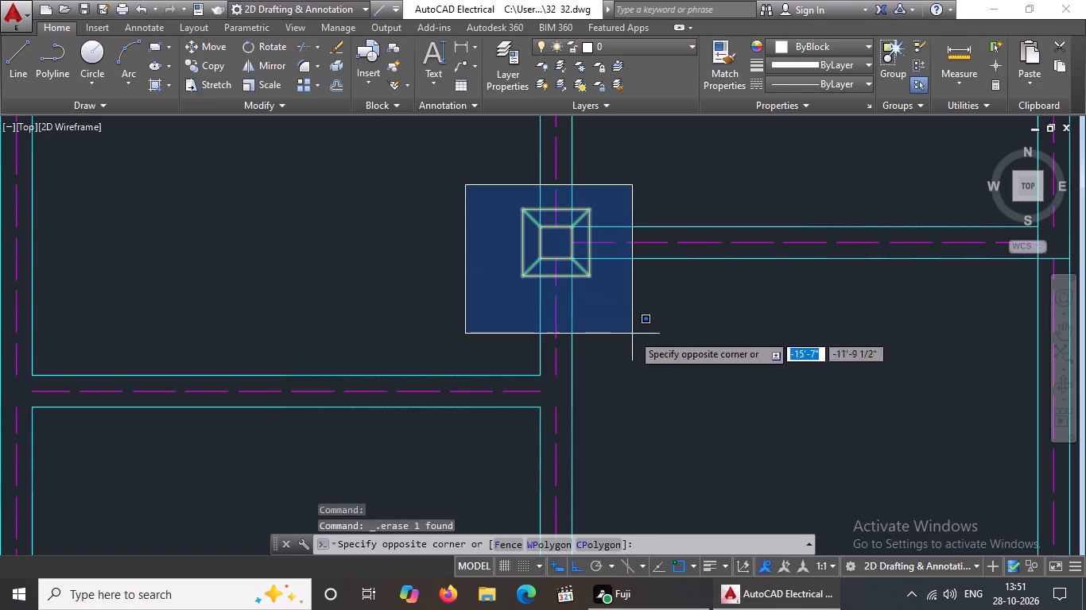
{"action": "left_click", "coordinate": [632, 334]}
{"action": "key", "text": "Delete"}
Erase the middle footing in the third row from the top, both its dashed outline and its inner squares and diagonals.
{"action": "scroll", "coordinate": [633, 333], "scroll_direction": "down", "scroll_amount": 3}
{"action": "scroll", "coordinate": [615, 184], "scroll_direction": "up", "scroll_amount": 3}
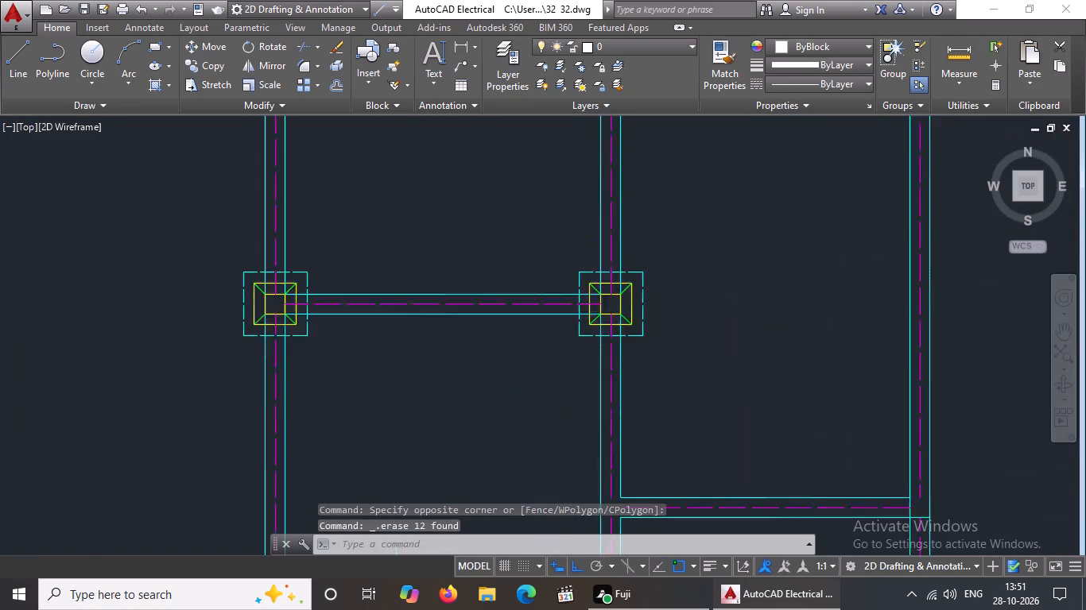
{"action": "left_click", "coordinate": [574, 321]}
{"action": "key", "text": "Delete"}
{"action": "left_click", "coordinate": [560, 345]}
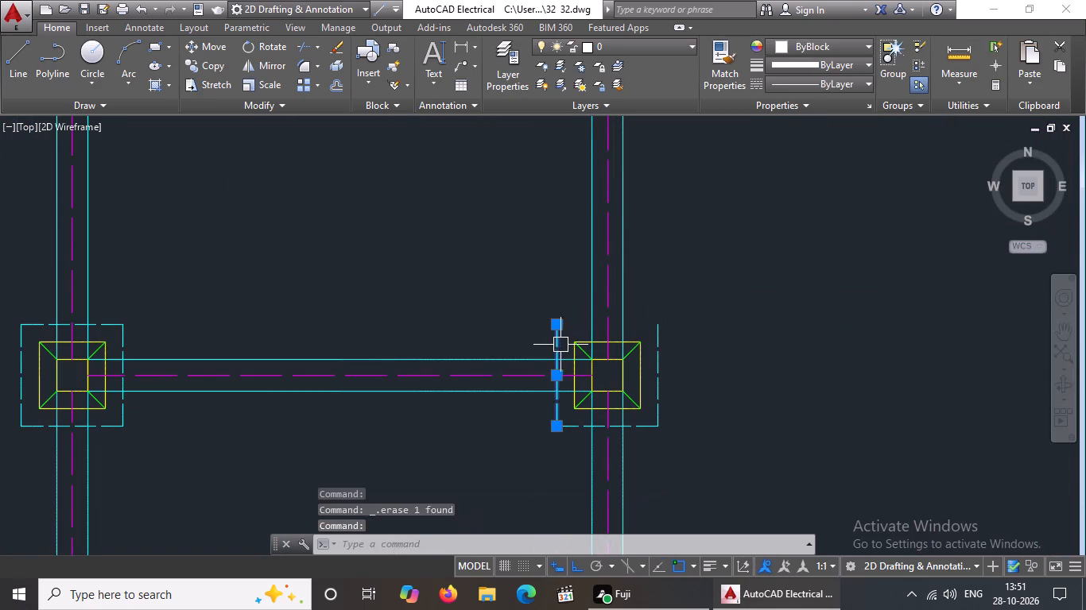
{"action": "key", "text": "Delete"}
{"action": "left_click", "coordinate": [656, 360]}
{"action": "key", "text": "Delete"}
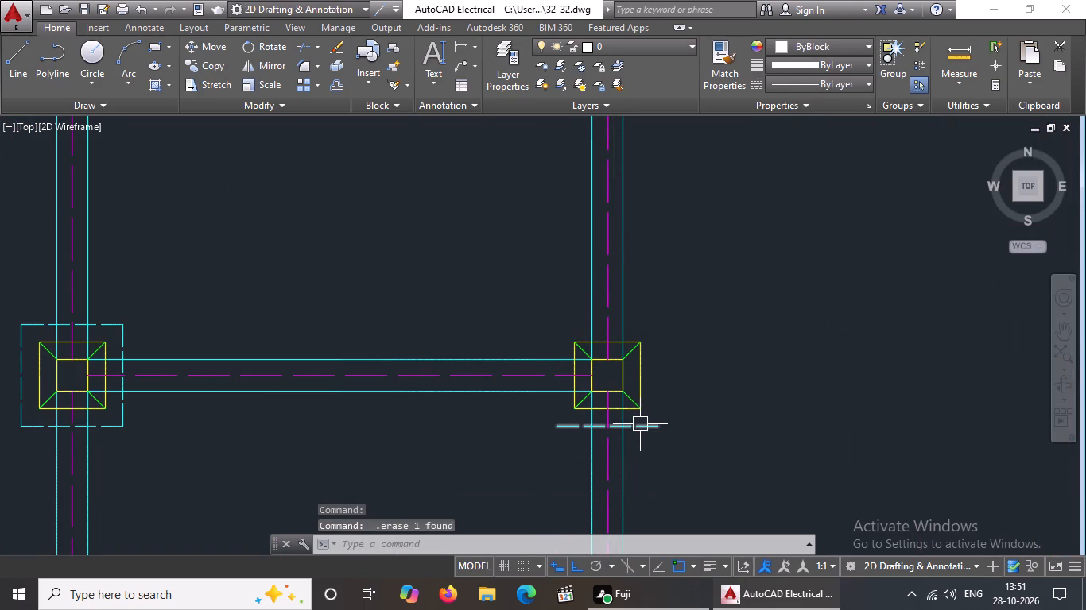
{"action": "left_click", "coordinate": [640, 424]}
{"action": "key", "text": "Delete"}
{"action": "left_click_drag", "start_coordinate": [505, 273], "coordinate": [514, 279]}
{"action": "left_click", "coordinate": [729, 505]}
{"action": "key", "text": "Delete"}
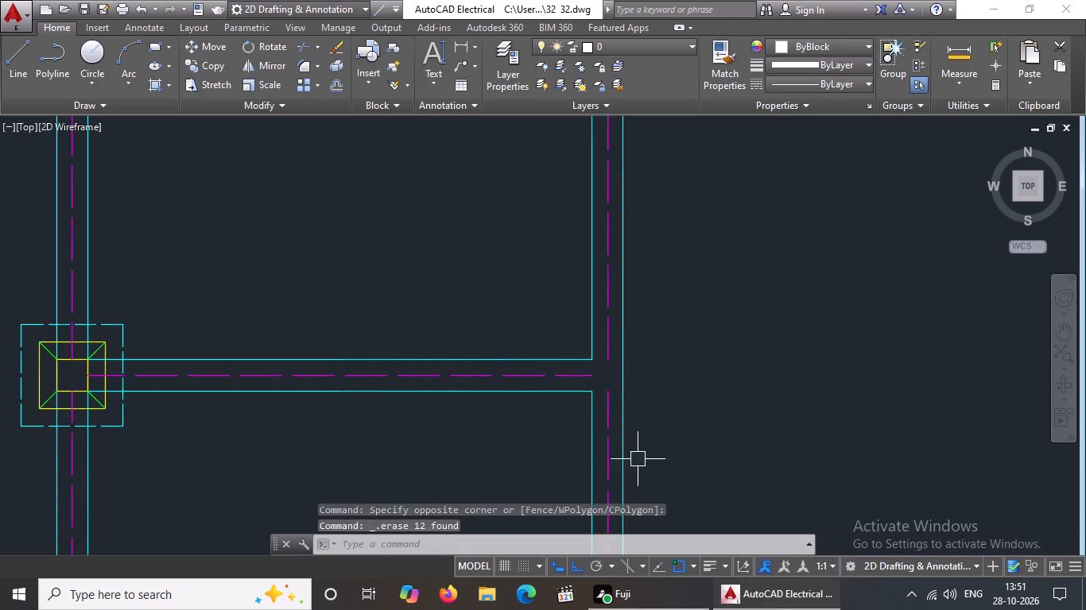
Erase the left footing in the third row from the top, both its dashed outline and its inner squares and diagonals.
{"action": "scroll", "coordinate": [584, 434], "scroll_direction": "down", "scroll_amount": 3}
{"action": "scroll", "coordinate": [456, 469], "scroll_direction": "up", "scroll_amount": 2}
{"action": "scroll", "coordinate": [484, 388], "scroll_direction": "up", "scroll_amount": 3}
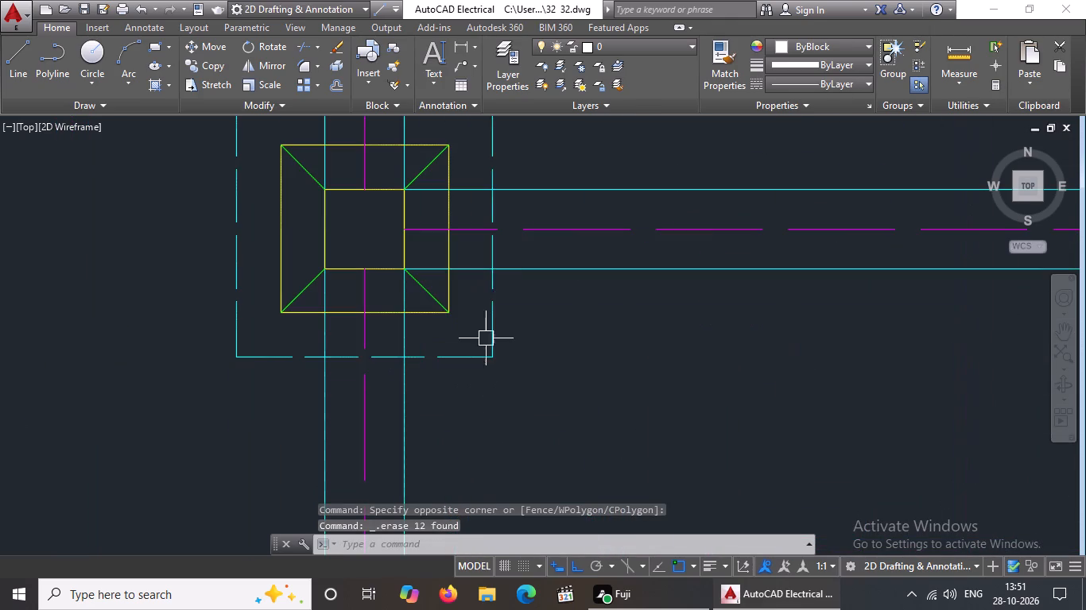
{"action": "left_click", "coordinate": [475, 362]}
{"action": "key", "text": "Delete"}
{"action": "left_click", "coordinate": [496, 324]}
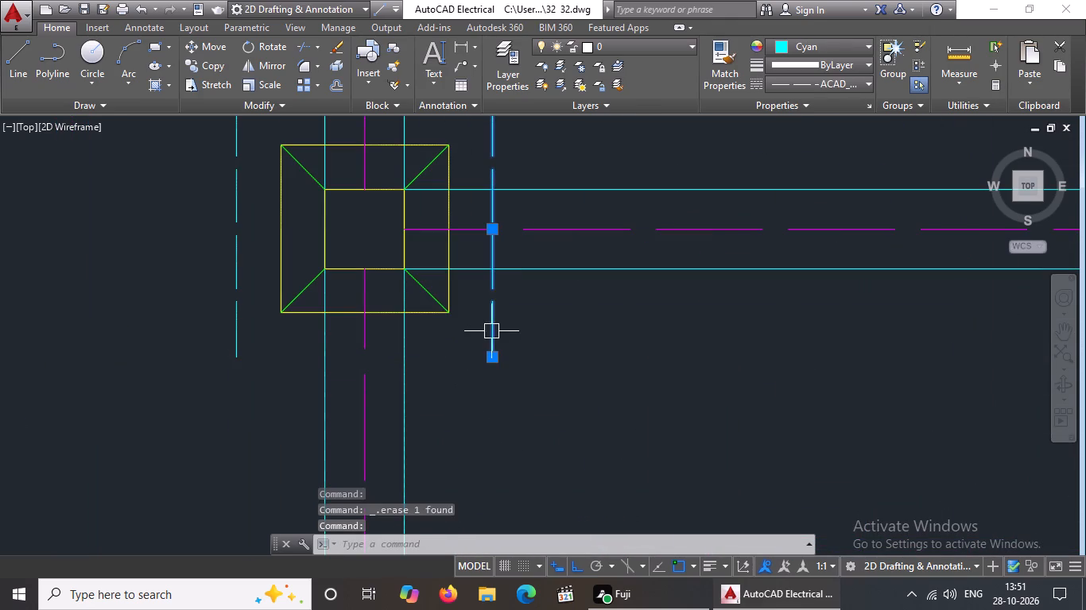
{"action": "key", "text": "Delete"}
{"action": "left_click", "coordinate": [232, 309]}
{"action": "key", "text": "Delete"}
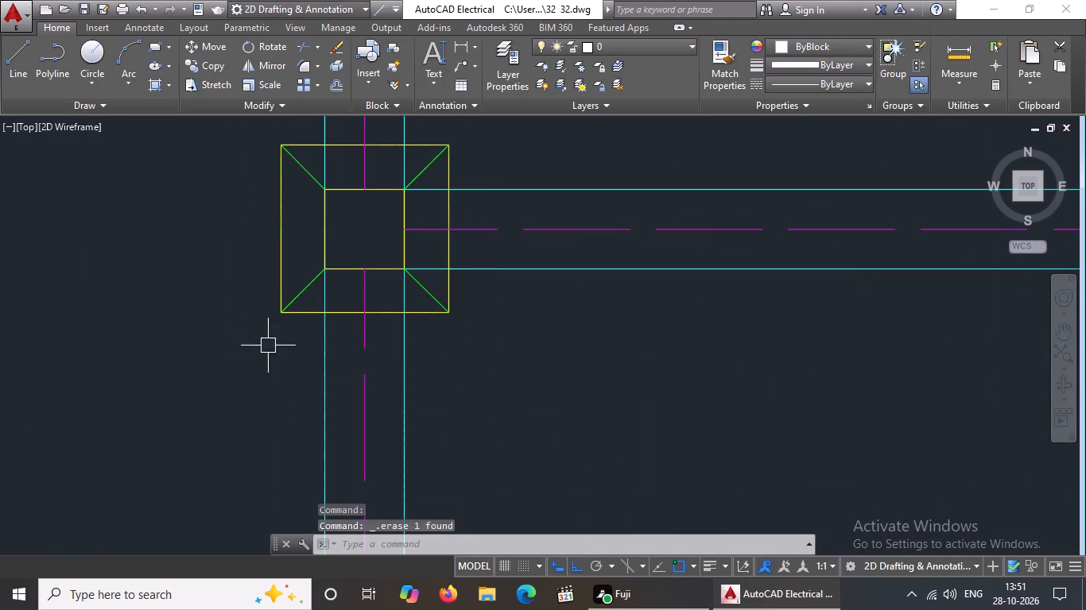
{"action": "scroll", "coordinate": [271, 355], "scroll_direction": "down", "scroll_amount": 3}
{"action": "scroll", "coordinate": [275, 285], "scroll_direction": "up", "scroll_amount": 3}
{"action": "left_click", "coordinate": [272, 311]}
{"action": "left_click", "coordinate": [278, 323]}
{"action": "left_click", "coordinate": [279, 322]}
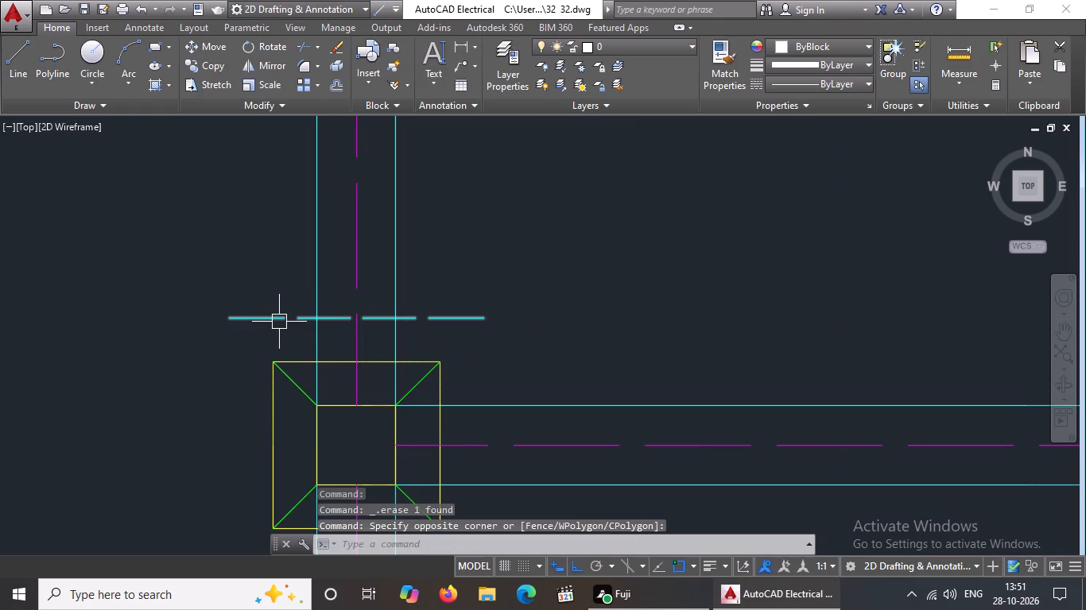
{"action": "key", "text": "Delete"}
{"action": "left_click", "coordinate": [287, 317]}
{"action": "key", "text": "Delete"}
{"action": "scroll", "coordinate": [359, 283], "scroll_direction": "down", "scroll_amount": 4}
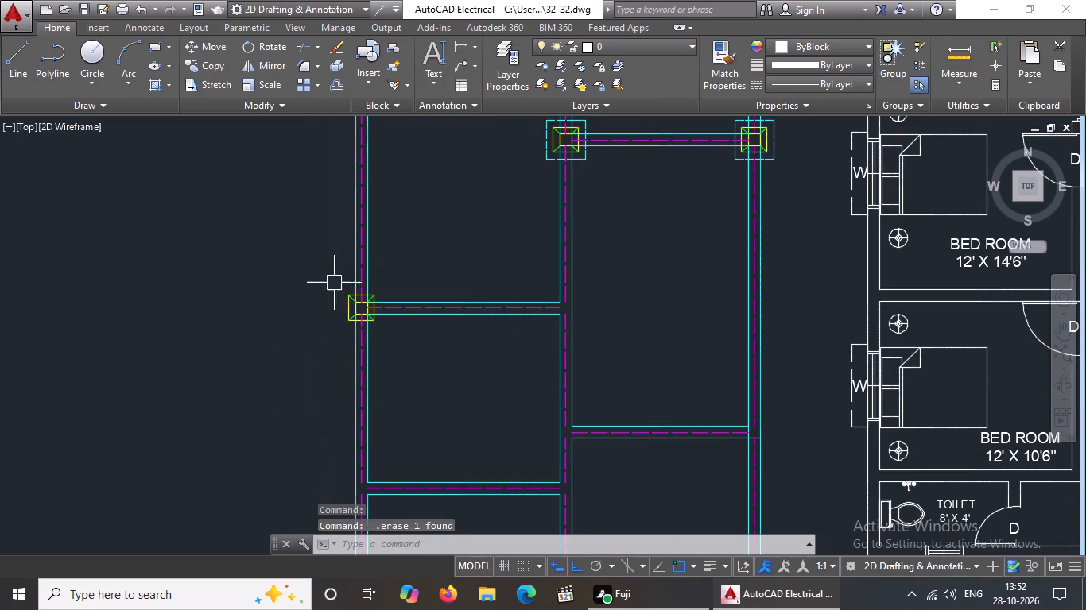
{"action": "left_click", "coordinate": [314, 280]}
{"action": "left_click", "coordinate": [425, 353]}
{"action": "key", "text": "Delete"}
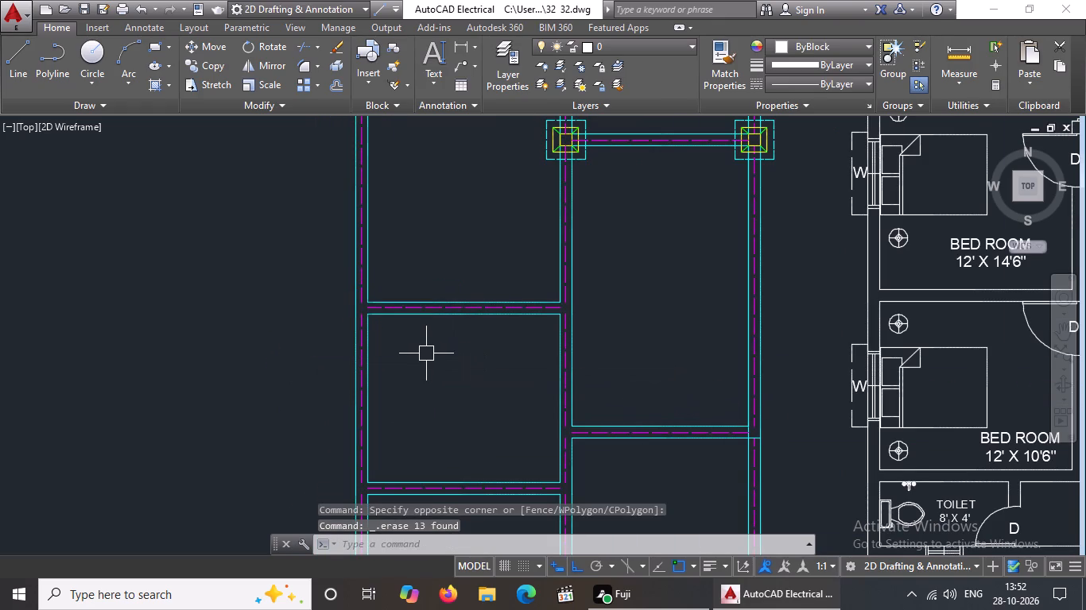
Erase the left corner footing in the top row, both its dashed outline and its inner squares and diagonals.
{"action": "scroll", "coordinate": [427, 353], "scroll_direction": "down", "scroll_amount": 1}
{"action": "scroll", "coordinate": [400, 137], "scroll_direction": "up", "scroll_amount": 3}
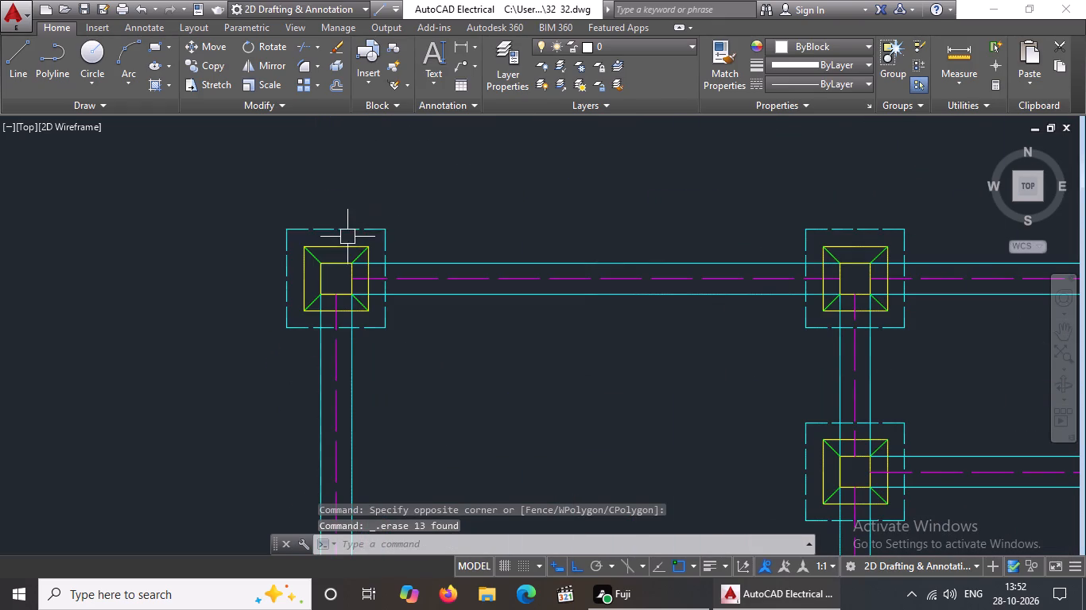
{"action": "left_click", "coordinate": [350, 229]}
{"action": "key", "text": "Delete"}
{"action": "left_click", "coordinate": [282, 241]}
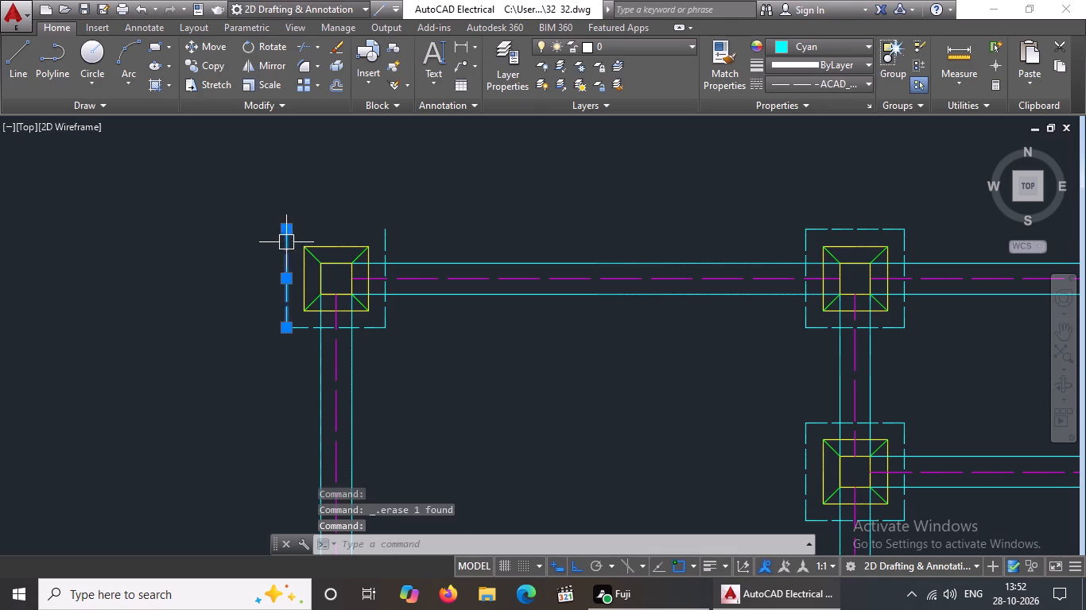
{"action": "key", "text": "Delete"}
{"action": "left_click", "coordinate": [304, 327]}
{"action": "key", "text": "Delete"}
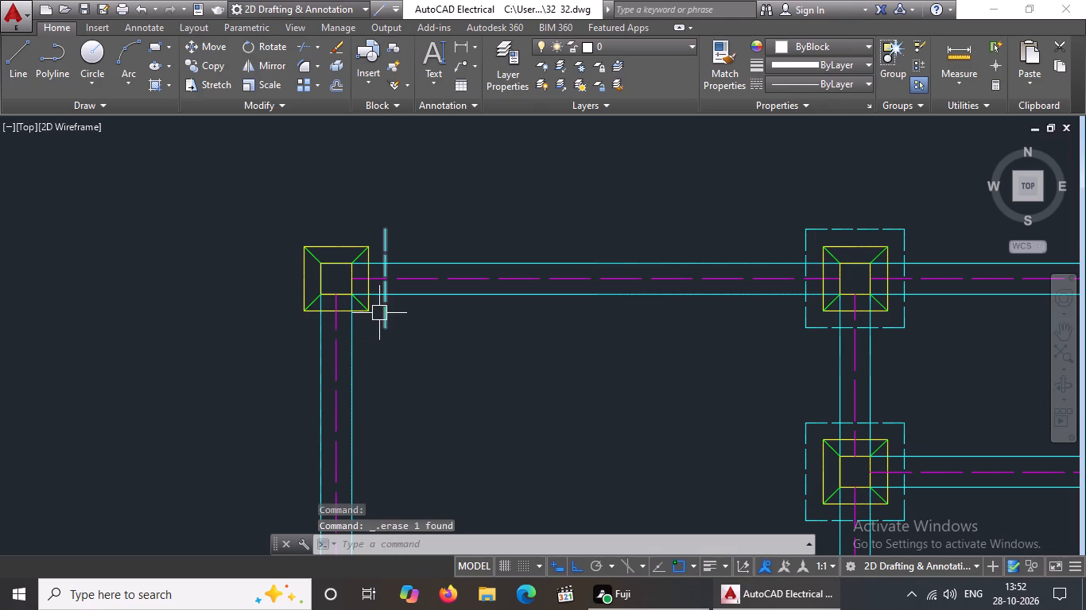
{"action": "left_click", "coordinate": [380, 312]}
{"action": "key", "text": "Delete"}
{"action": "left_click", "coordinate": [240, 213]}
{"action": "left_click", "coordinate": [421, 353]}
{"action": "key", "text": "Delete"}
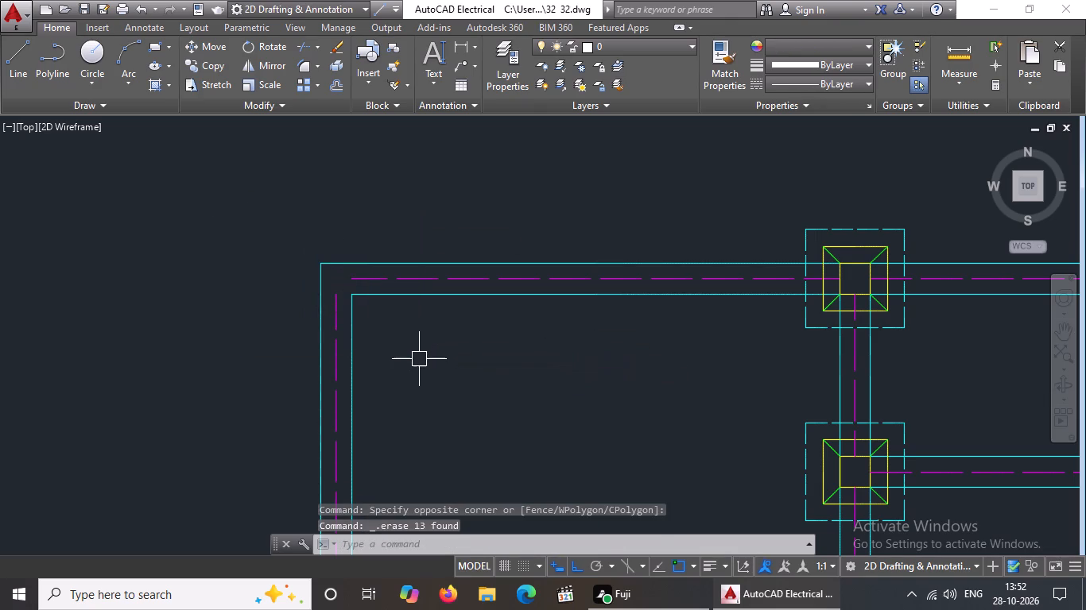
Erase the right footing in the second row from the top, both its dashed outline and its inner squares and diagonals.
{"action": "scroll", "coordinate": [795, 360], "scroll_direction": "down", "scroll_amount": 3}
{"action": "scroll", "coordinate": [927, 415], "scroll_direction": "up", "scroll_amount": 5}
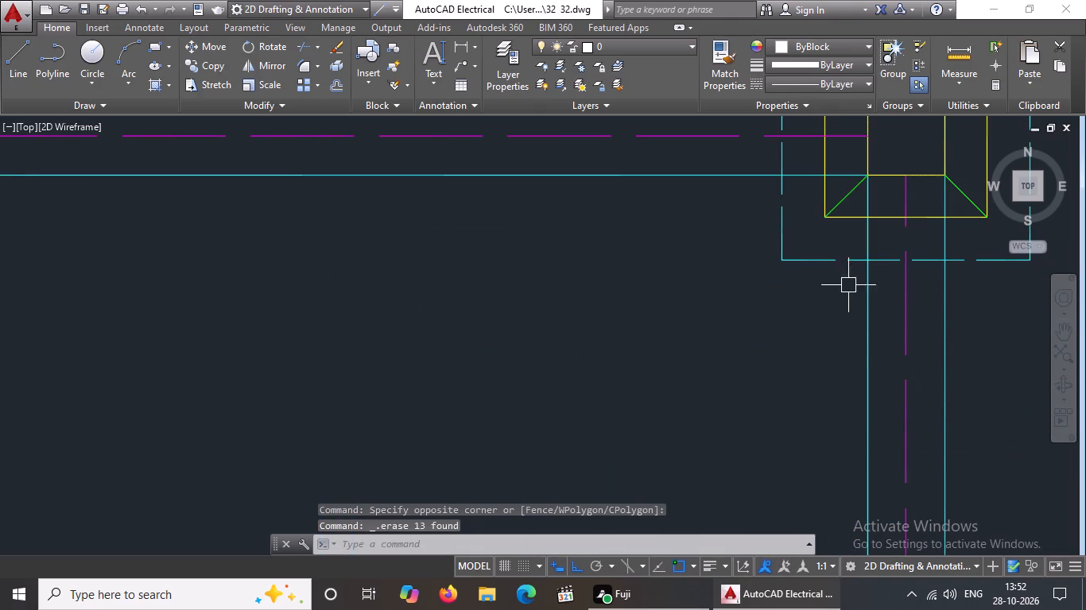
{"action": "left_click", "coordinate": [832, 256]}
{"action": "key", "text": "Delete"}
{"action": "scroll", "coordinate": [788, 319], "scroll_direction": "down", "scroll_amount": 3}
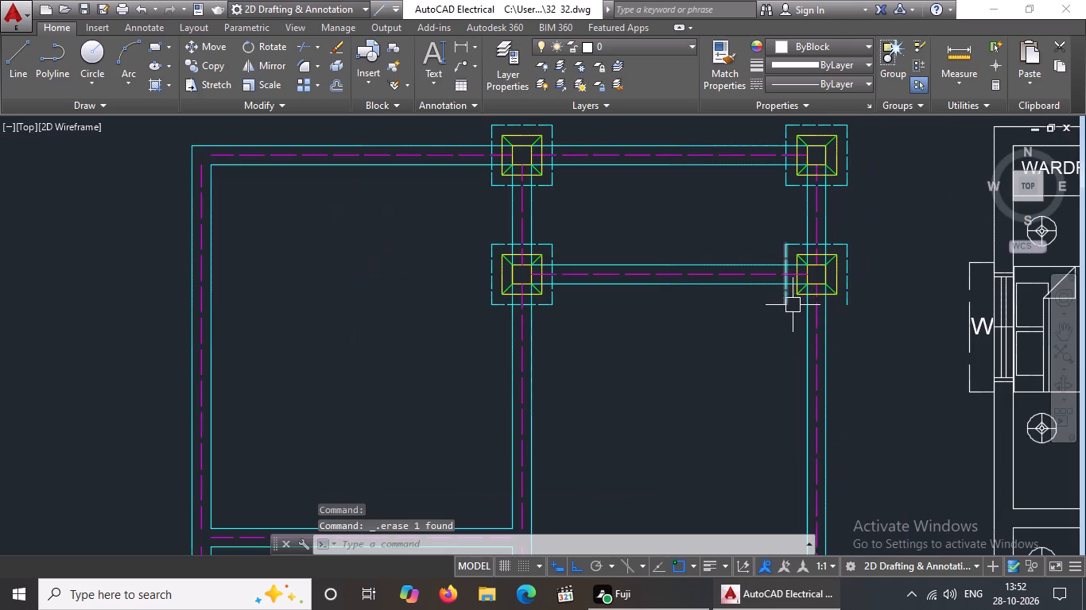
{"action": "left_click", "coordinate": [790, 303]}
{"action": "key", "text": "Delete"}
{"action": "left_click", "coordinate": [849, 299]}
{"action": "key", "text": "Delete"}
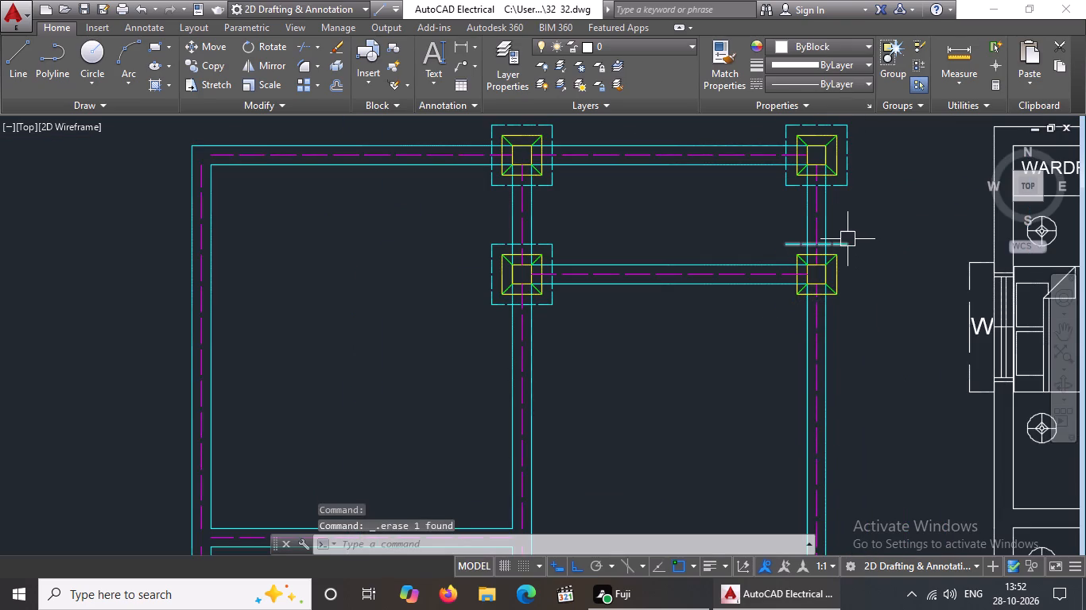
{"action": "left_click", "coordinate": [845, 238]}
{"action": "key", "text": "Delete"}
{"action": "left_click", "coordinate": [767, 241]}
{"action": "left_click", "coordinate": [902, 335]}
{"action": "key", "text": "Delete"}
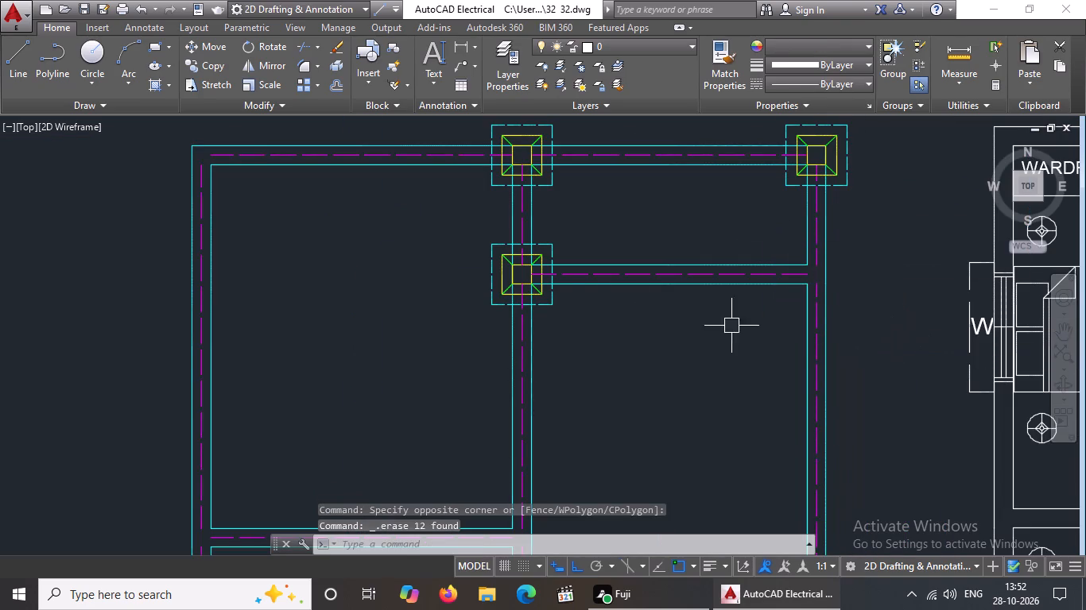
Erase the middle footing in the second row from the top, both its dashed outline and its inner squares and diagonals.
{"action": "left_click", "coordinate": [483, 284]}
{"action": "left_click", "coordinate": [498, 276]}
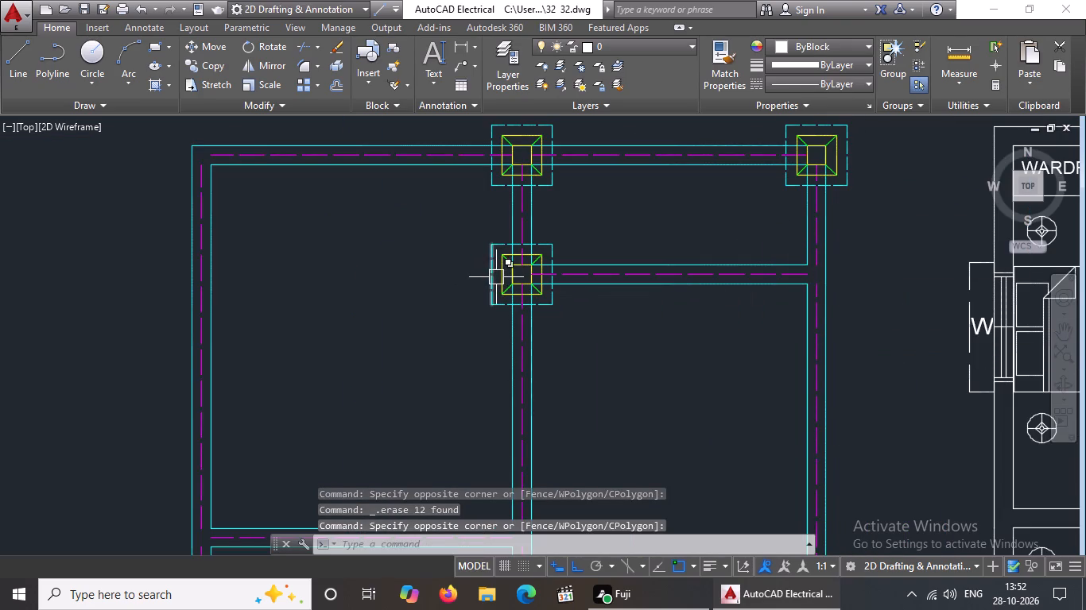
{"action": "left_click", "coordinate": [495, 277]}
{"action": "key", "text": "Delete"}
{"action": "left_click", "coordinate": [504, 246]}
{"action": "key", "text": "Delete"}
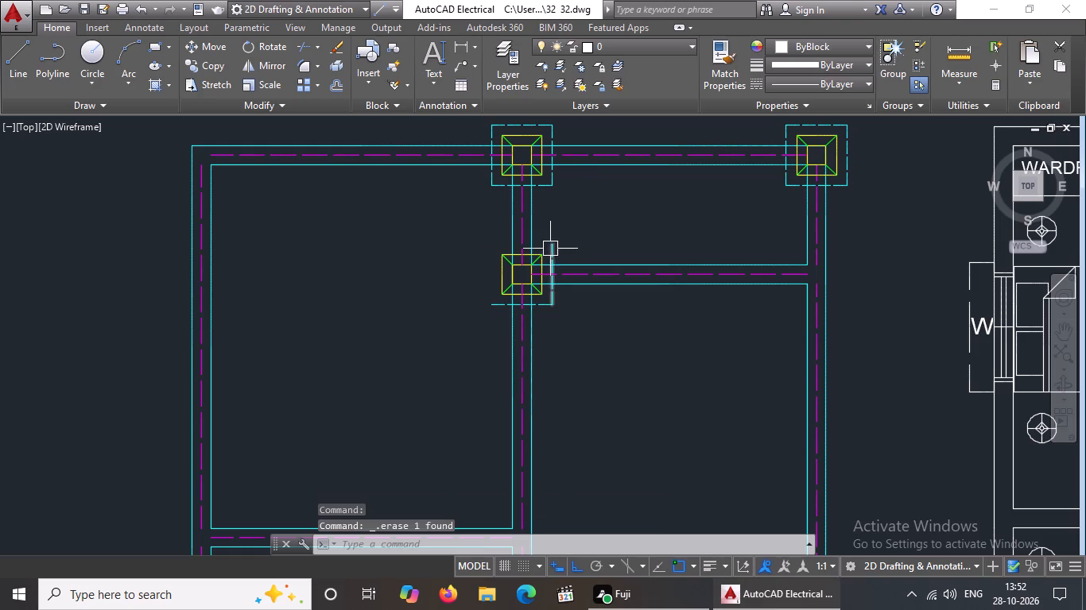
{"action": "left_click", "coordinate": [550, 248]}
{"action": "key", "text": "Delete"}
{"action": "left_click", "coordinate": [545, 303]}
{"action": "key", "text": "Delete"}
{"action": "left_click_drag", "start_coordinate": [483, 229], "coordinate": [516, 251]}
{"action": "left_click", "coordinate": [615, 339]}
{"action": "key", "text": "Delete"}
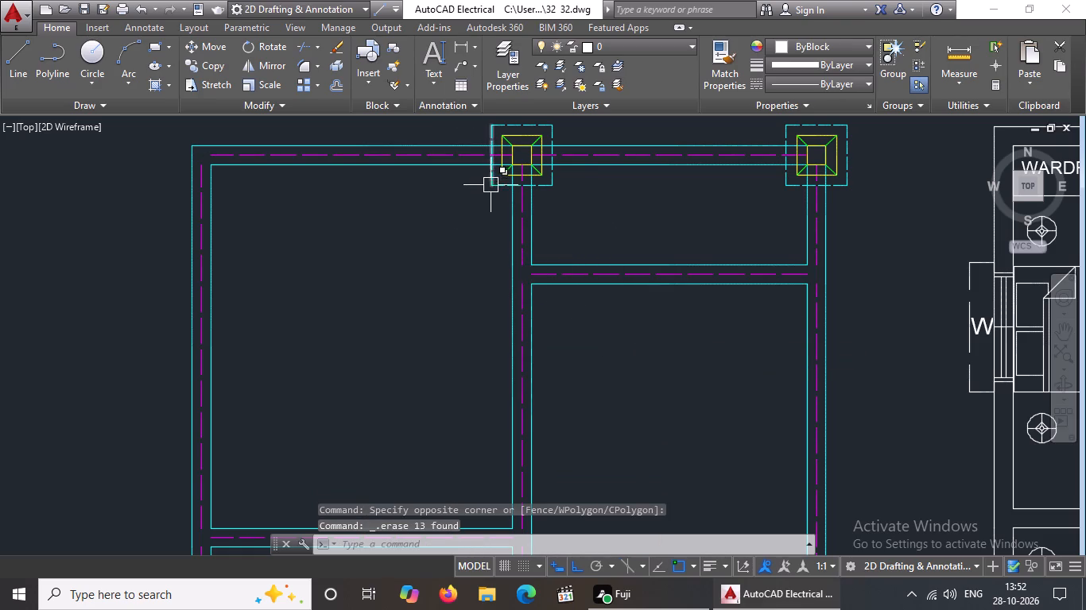
Erase the middle footing in the top row, both its dashed outline and its inner squares and diagonals.
{"action": "left_click", "coordinate": [491, 184]}
{"action": "key", "text": "Delete"}
{"action": "left_click", "coordinate": [543, 184]}
{"action": "key", "text": "Delete"}
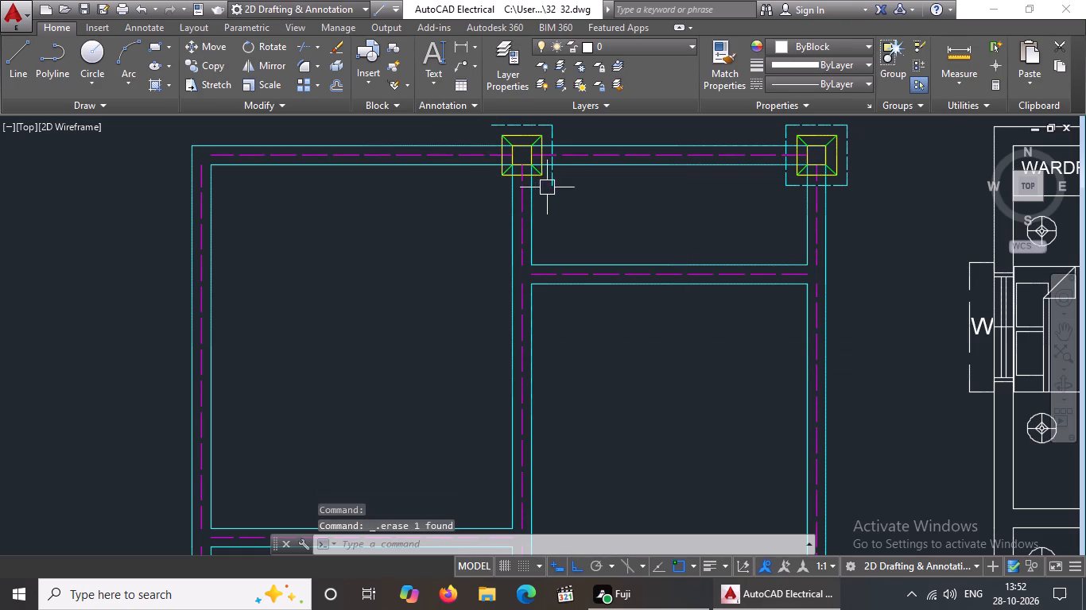
{"action": "scroll", "coordinate": [555, 149], "scroll_direction": "down", "scroll_amount": 1}
{"action": "scroll", "coordinate": [557, 134], "scroll_direction": "up", "scroll_amount": 4}
{"action": "left_click", "coordinate": [497, 140]}
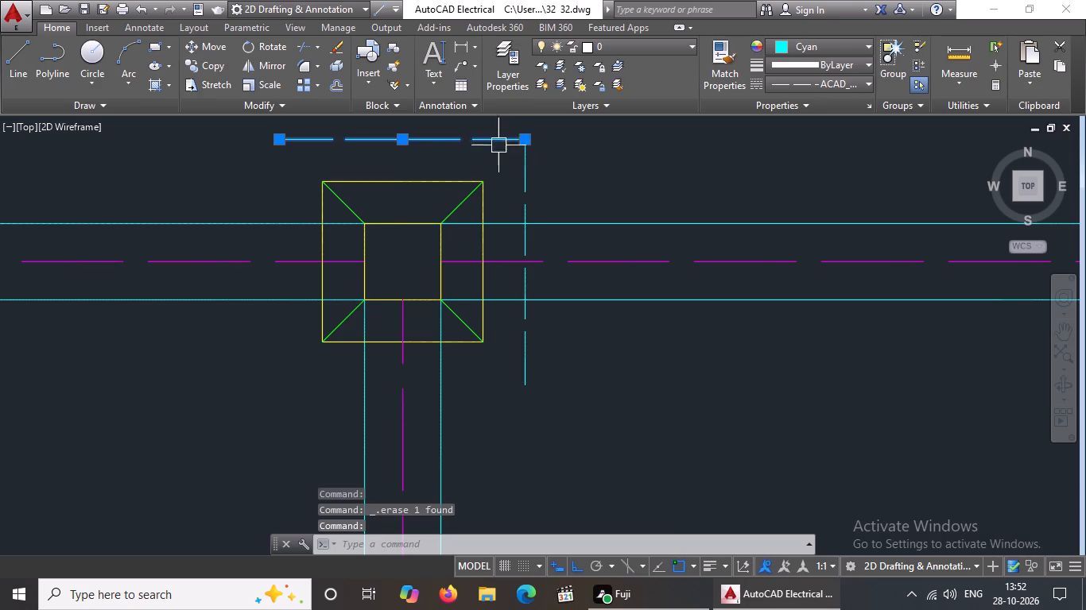
{"action": "key", "text": "Delete"}
{"action": "left_click", "coordinate": [528, 168]}
{"action": "key", "text": "Delete"}
{"action": "left_click_drag", "start_coordinate": [256, 144], "coordinate": [321, 189]}
{"action": "left_click", "coordinate": [564, 378]}
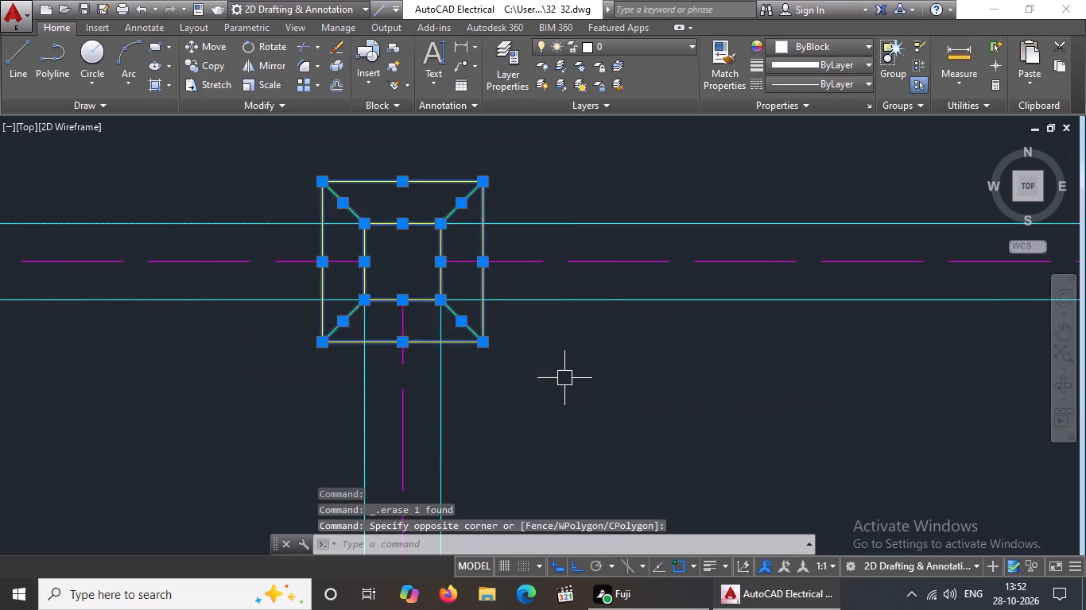
{"action": "key", "text": "Delete"}
Erase the right corner footing in the top row, both its dashed outline and its inner squares and diagonals.
{"action": "scroll", "coordinate": [559, 384], "scroll_direction": "down", "scroll_amount": 2}
{"action": "left_click", "coordinate": [921, 381]}
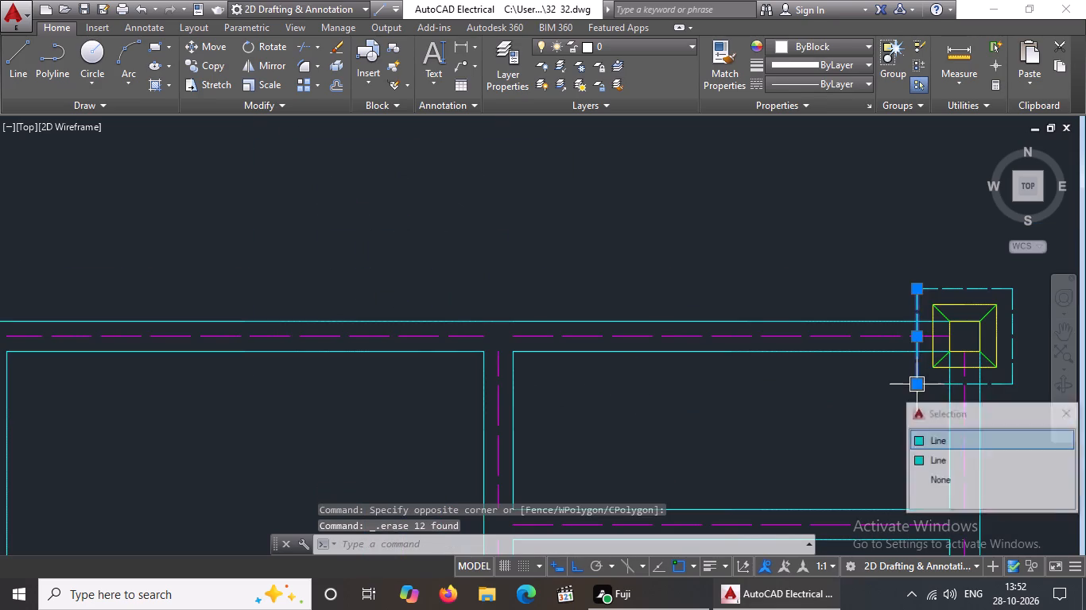
{"action": "key", "text": "Delete"}
{"action": "left_click", "coordinate": [929, 389]}
{"action": "key", "text": "Delete"}
{"action": "scroll", "coordinate": [913, 364], "scroll_direction": "down", "scroll_amount": 2}
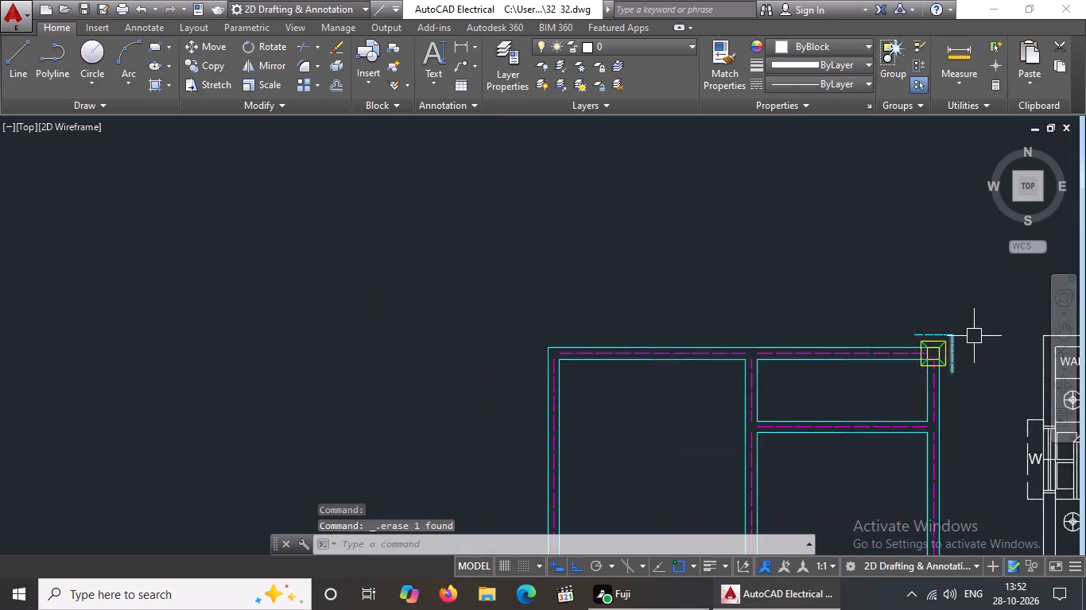
{"action": "scroll", "coordinate": [988, 330], "scroll_direction": "up", "scroll_amount": 3}
{"action": "left_click", "coordinate": [776, 351]}
{"action": "key", "text": "Delete"}
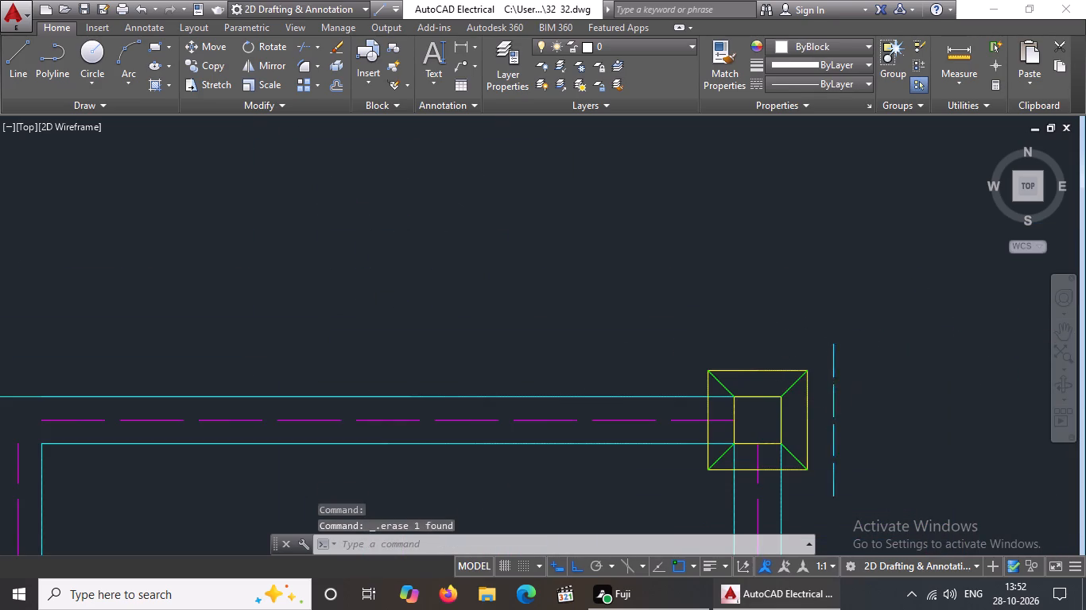
{"action": "left_click", "coordinate": [832, 400]}
{"action": "key", "text": "Delete"}
{"action": "left_click", "coordinate": [647, 337]}
{"action": "left_click", "coordinate": [844, 490]}
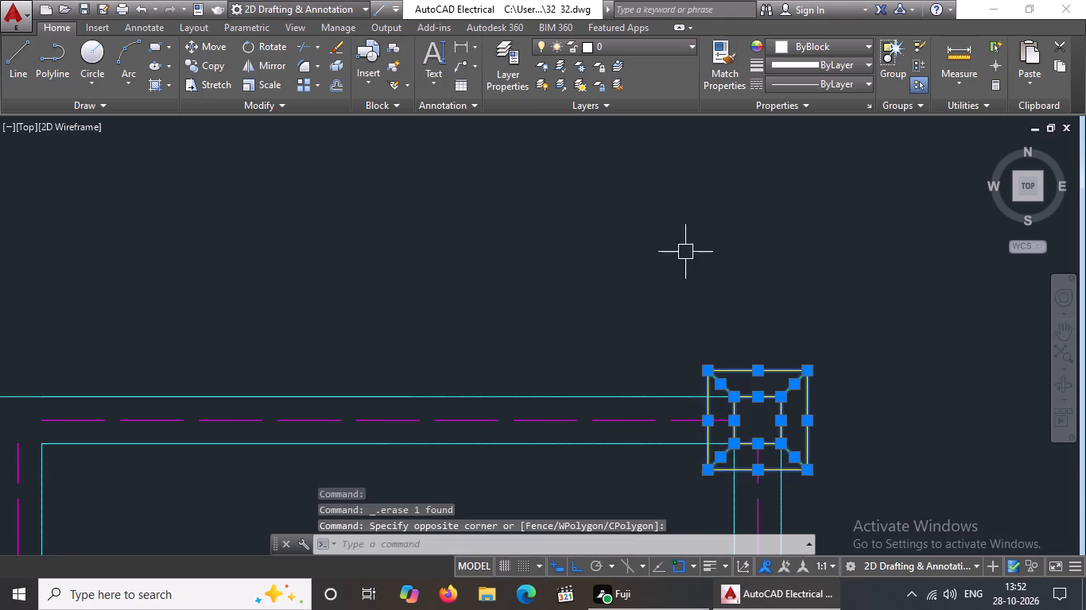
{"action": "key", "text": "Delete"}
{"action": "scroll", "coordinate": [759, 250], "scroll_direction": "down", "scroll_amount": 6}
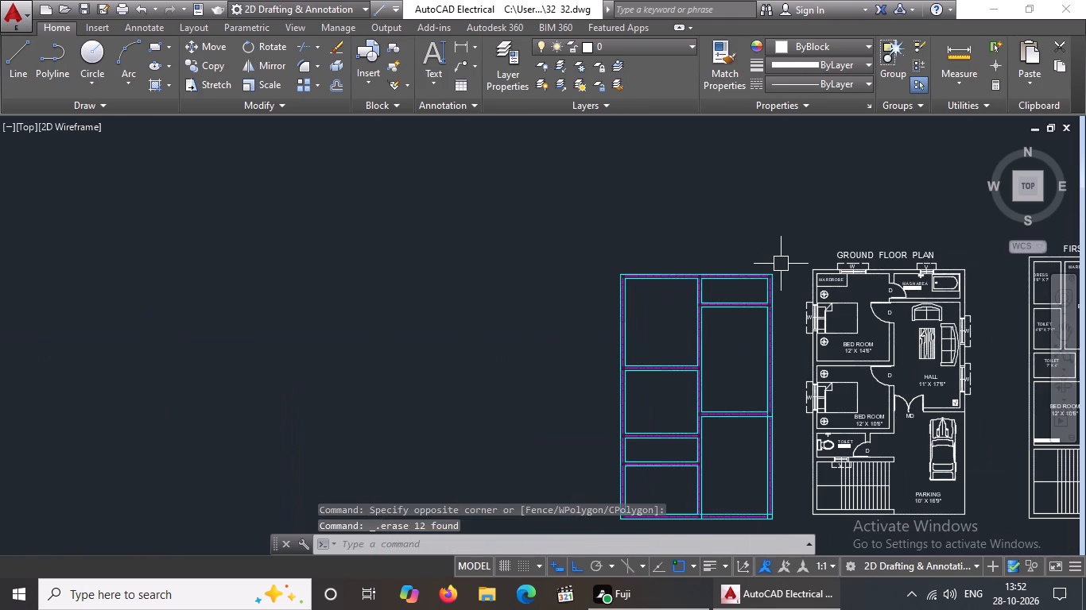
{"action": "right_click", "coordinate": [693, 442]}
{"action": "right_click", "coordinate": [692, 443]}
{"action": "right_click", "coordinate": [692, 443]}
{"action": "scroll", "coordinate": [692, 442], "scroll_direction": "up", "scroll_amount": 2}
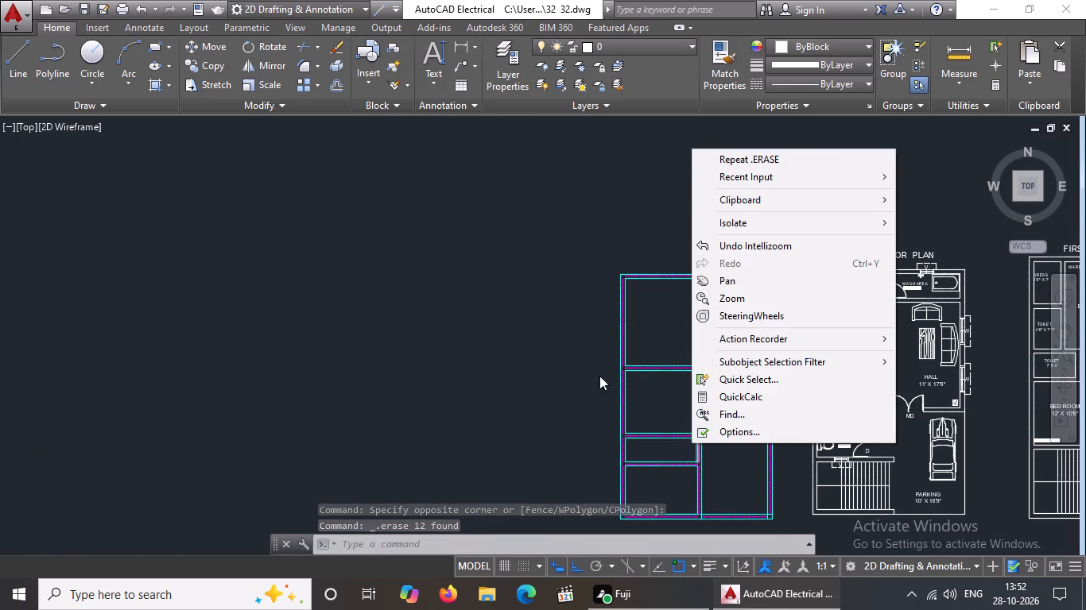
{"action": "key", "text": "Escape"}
Erase the two magenta dashed centre lines inside the top horizontal beam of the layout.
{"action": "scroll", "coordinate": [690, 272], "scroll_direction": "up", "scroll_amount": 3}
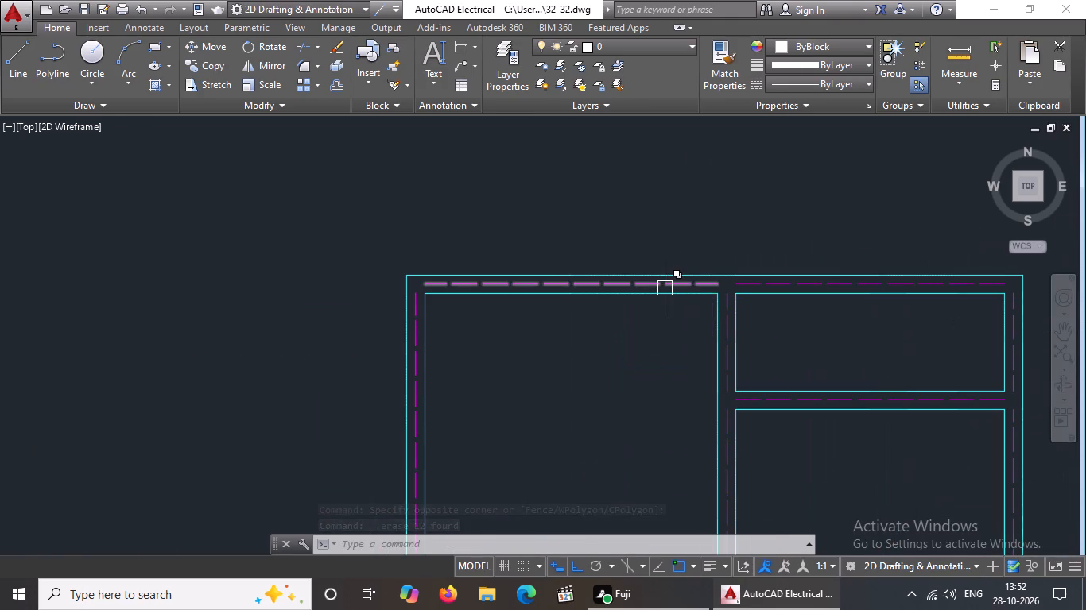
{"action": "left_click", "coordinate": [664, 288]}
{"action": "key", "text": "Delete"}
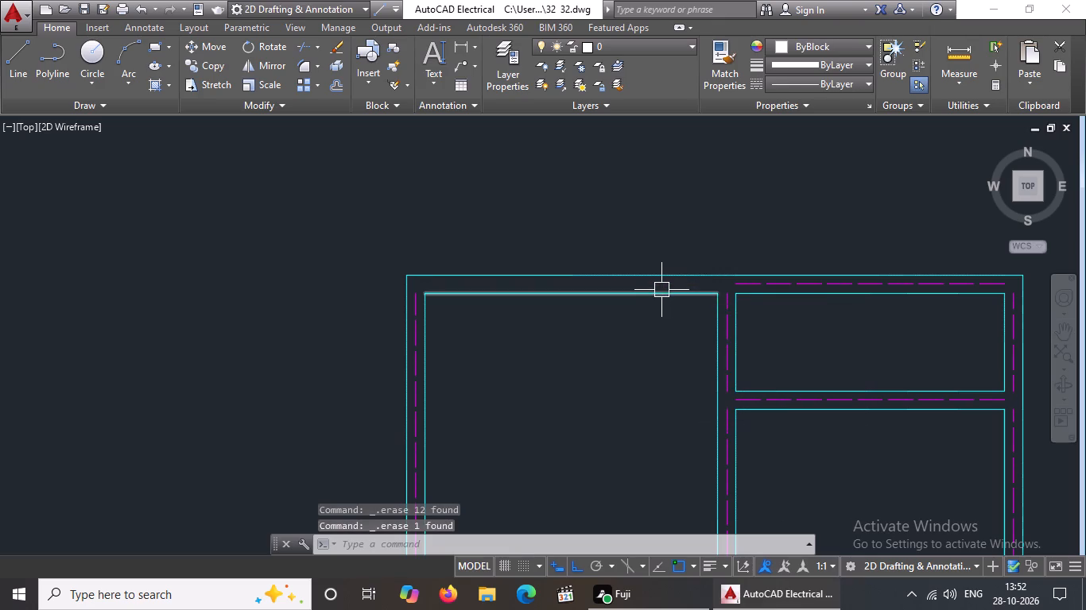
{"action": "left_click", "coordinate": [750, 288]}
{"action": "key", "text": "Delete"}
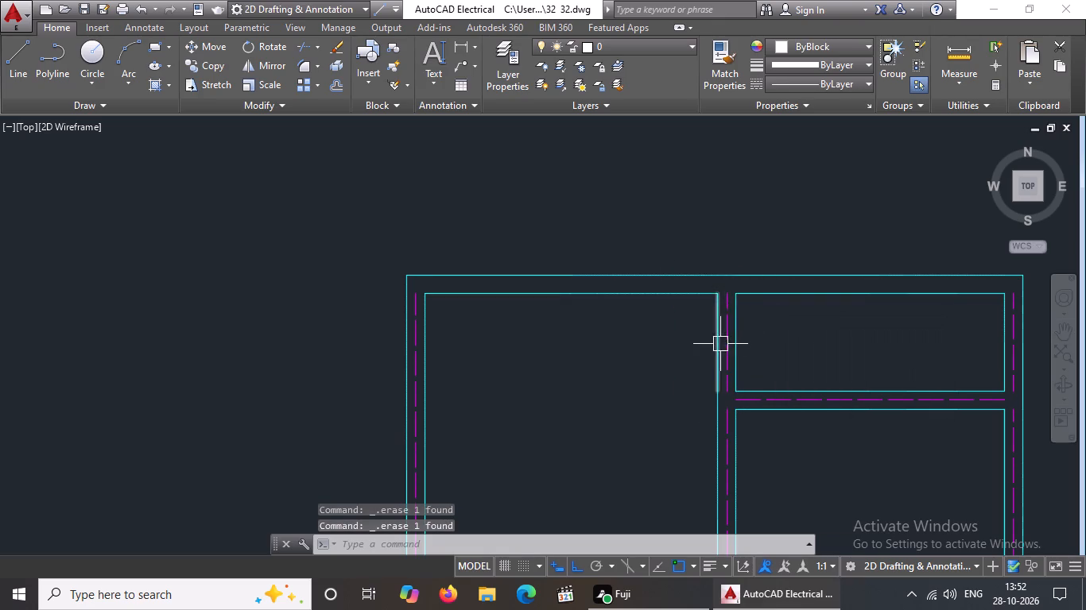
Erase the magenta centre lines in the beams on the left, right and lower sides of the small top-right room.
{"action": "left_click", "coordinate": [724, 338]}
{"action": "key", "text": "Delete"}
{"action": "scroll", "coordinate": [583, 268], "scroll_direction": "down", "scroll_amount": 2}
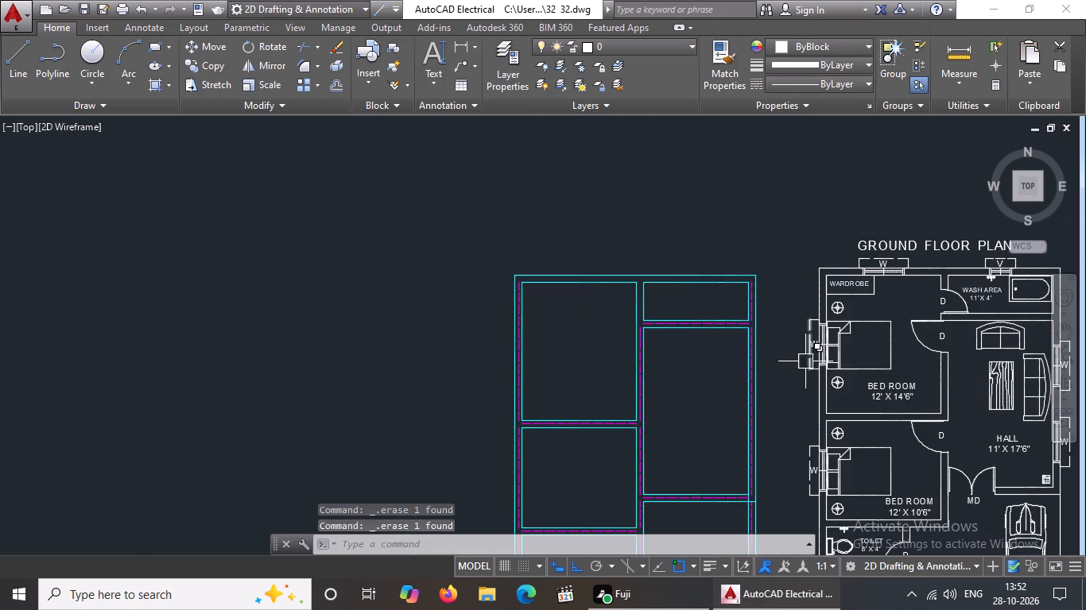
{"action": "scroll", "coordinate": [768, 332], "scroll_direction": "up", "scroll_amount": 3}
{"action": "left_click", "coordinate": [723, 279]}
{"action": "key", "text": "Delete"}
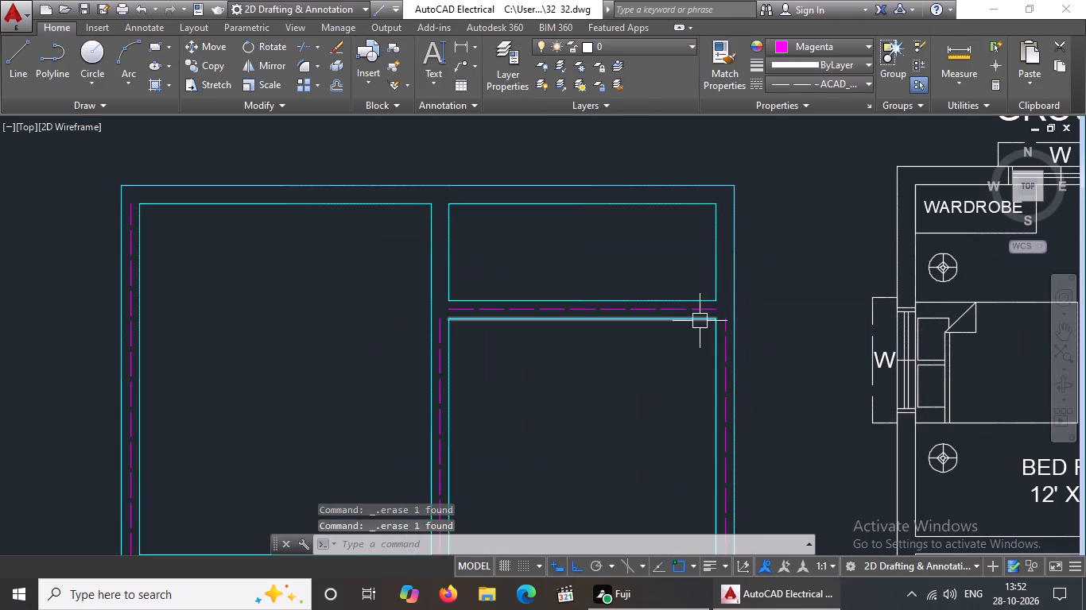
{"action": "left_click", "coordinate": [697, 311]}
{"action": "key", "text": "Delete"}
Erase the upper magenta centre lines in the right outer beam and middle vertical beam beside the second room in the right column.
{"action": "left_click", "coordinate": [730, 335]}
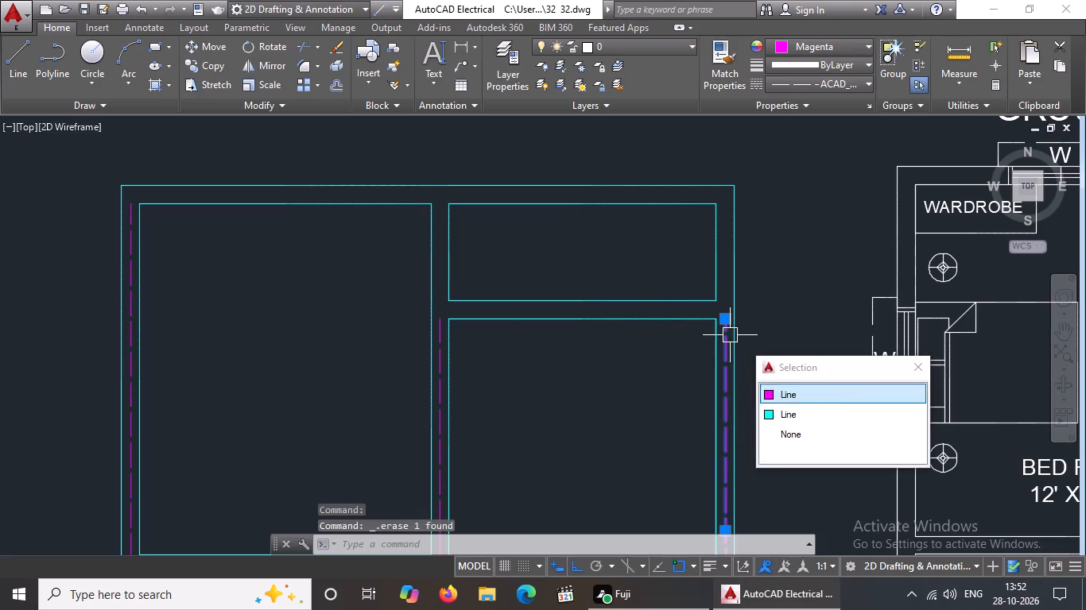
{"action": "key", "text": "Delete"}
{"action": "left_click", "coordinate": [443, 343]}
{"action": "key", "text": "Delete"}
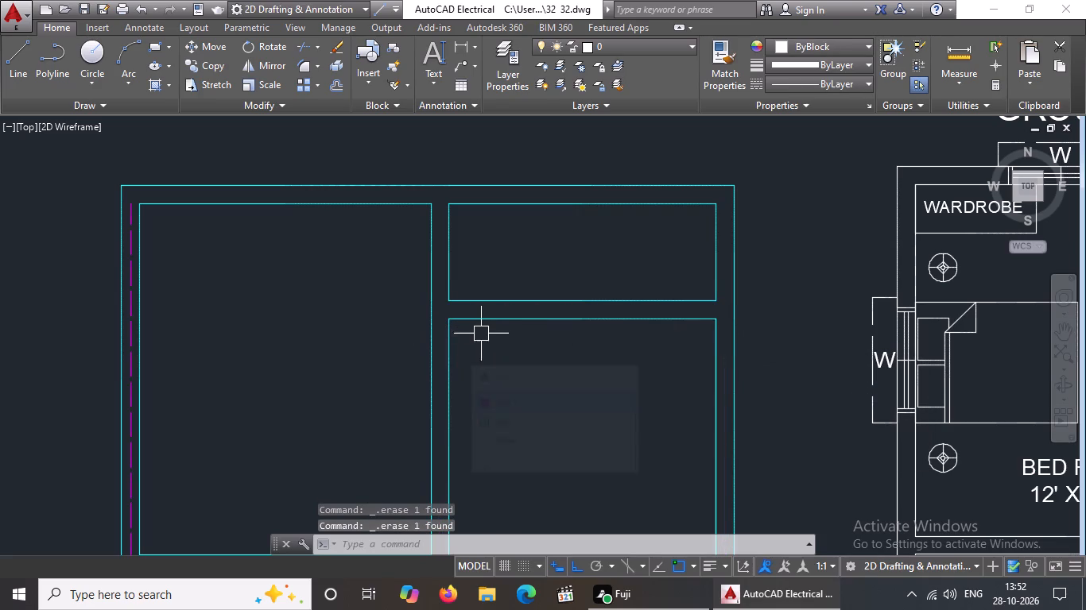
Erase the magenta centre lines in the left outer beam beside the top-left room and in the horizontal beam beneath that room.
{"action": "scroll", "coordinate": [510, 327], "scroll_direction": "down", "scroll_amount": 2}
{"action": "scroll", "coordinate": [340, 313], "scroll_direction": "up", "scroll_amount": 3}
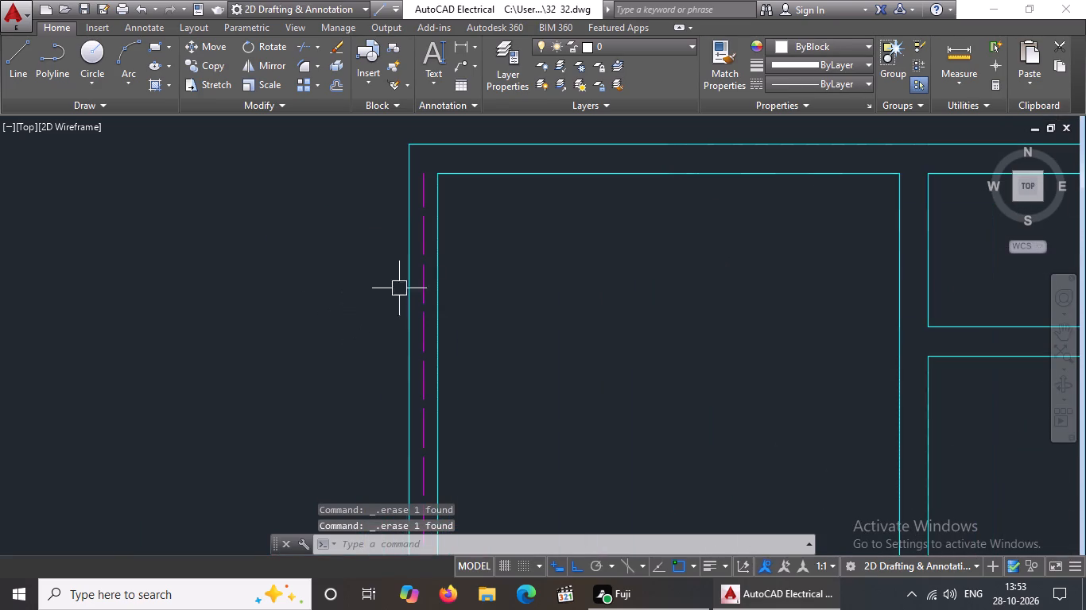
{"action": "left_click", "coordinate": [426, 272]}
{"action": "key", "text": "Delete"}
{"action": "scroll", "coordinate": [502, 261], "scroll_direction": "down", "scroll_amount": 5}
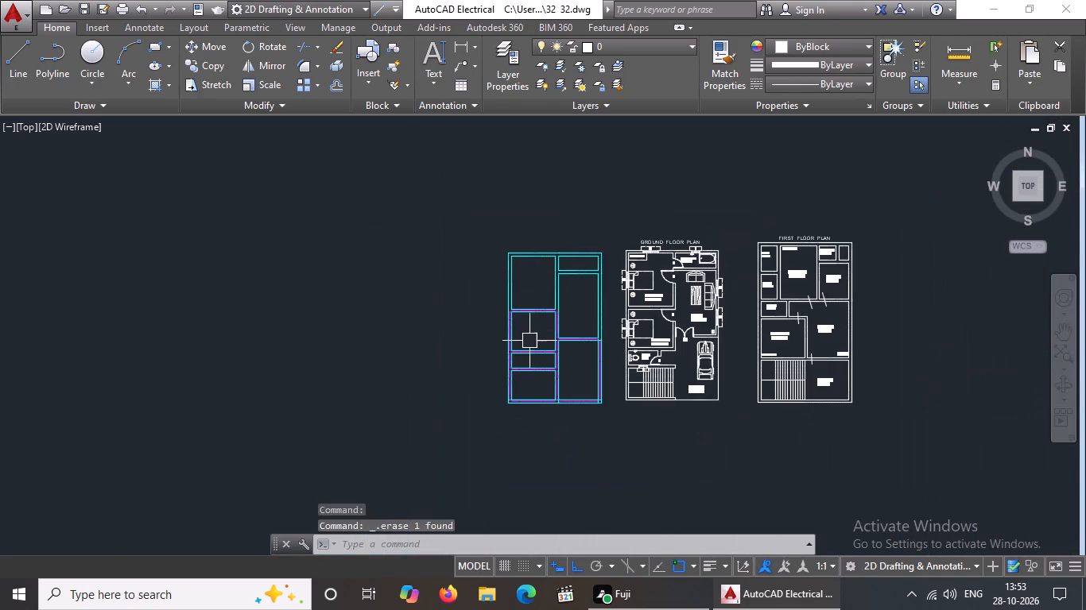
{"action": "scroll", "coordinate": [529, 341], "scroll_direction": "up", "scroll_amount": 4}
{"action": "left_click", "coordinate": [564, 148]}
{"action": "key", "text": "Delete"}
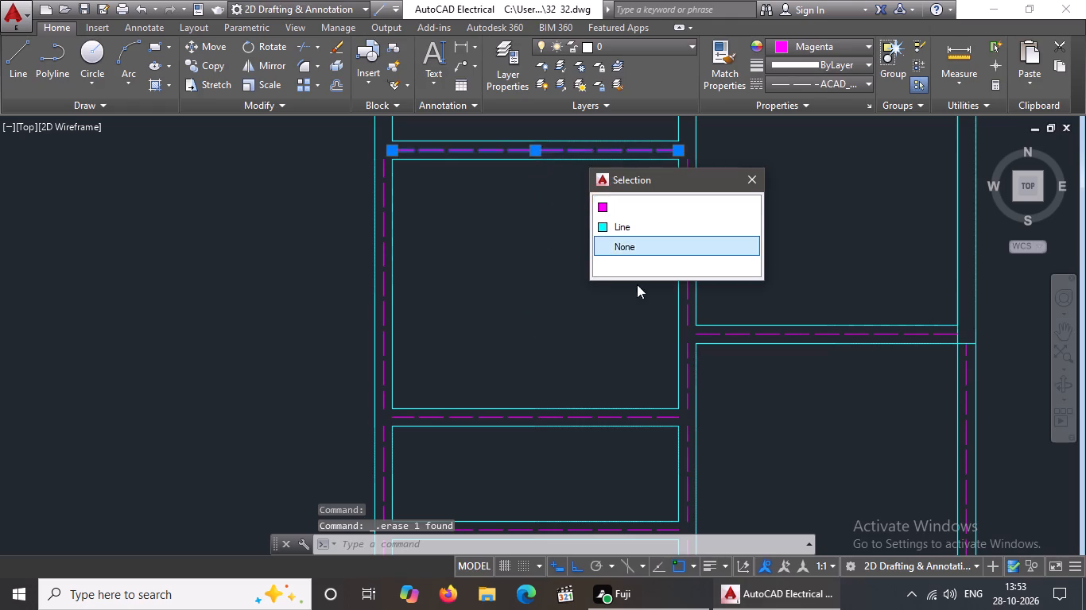
{"action": "left_click", "coordinate": [621, 210]}
{"action": "key", "text": "Delete"}
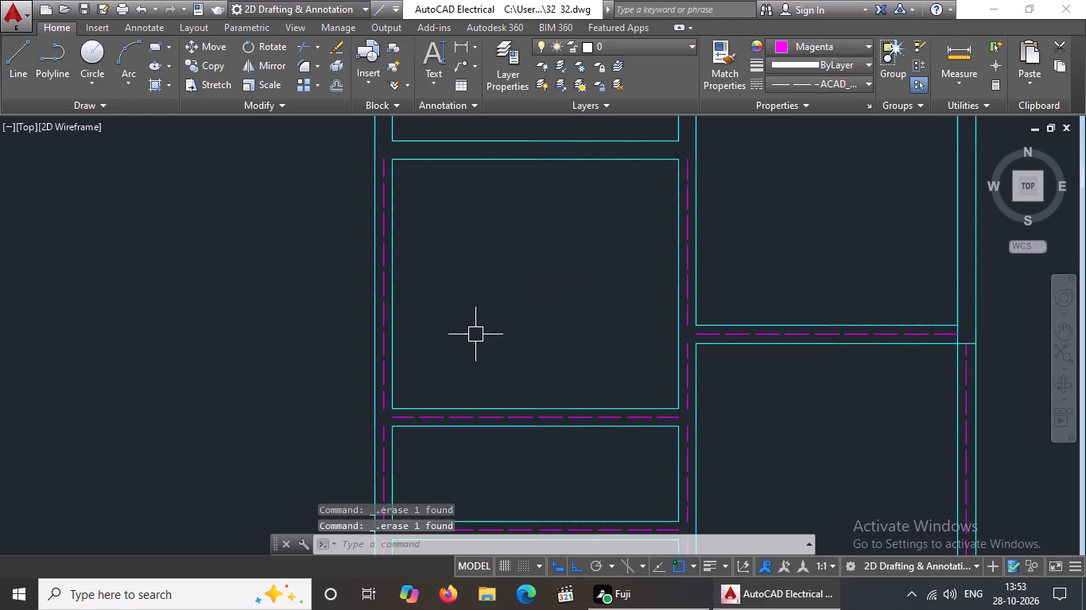
Erase the three remaining magenta centre line segments in the left outer beam, beside the lower three rooms.
{"action": "left_click", "coordinate": [384, 246]}
{"action": "key", "text": "Delete"}
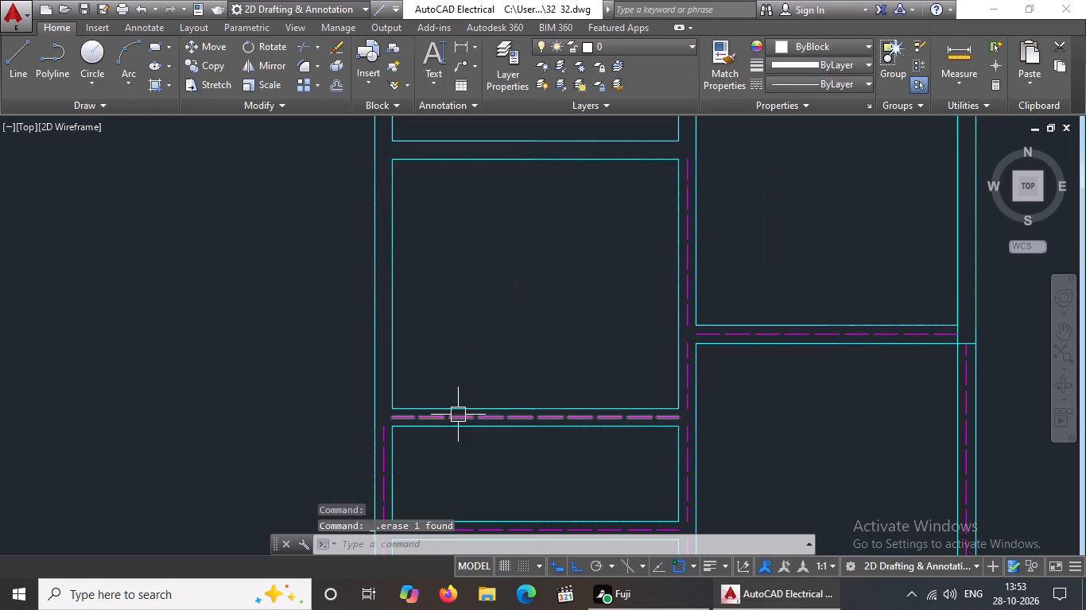
{"action": "scroll", "coordinate": [537, 254], "scroll_direction": "down", "scroll_amount": 2}
{"action": "scroll", "coordinate": [490, 333], "scroll_direction": "up", "scroll_amount": 4}
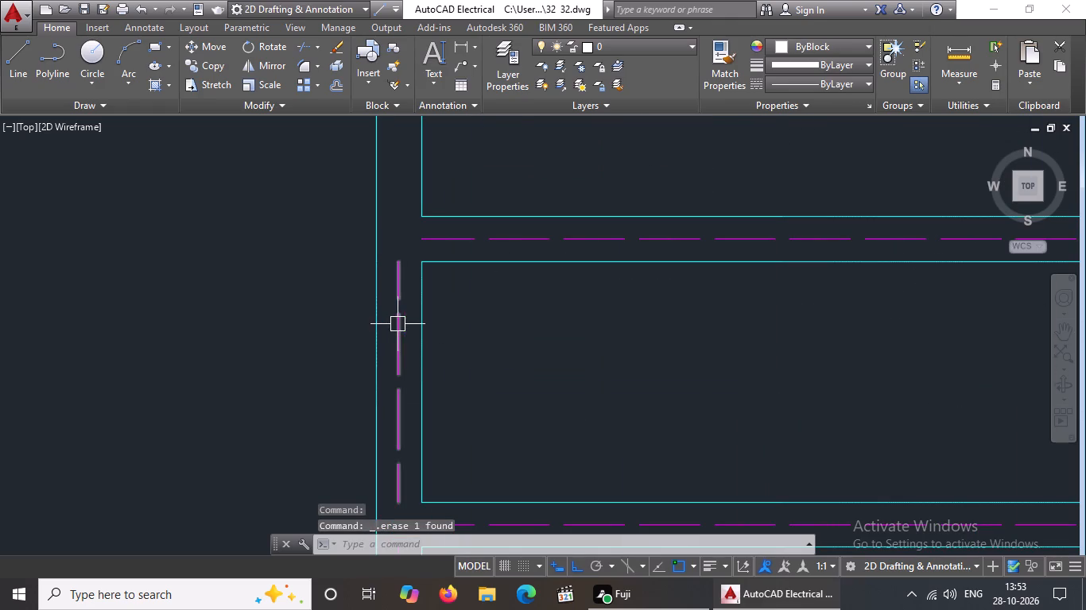
{"action": "left_click", "coordinate": [398, 323]}
{"action": "key", "text": "Delete"}
{"action": "scroll", "coordinate": [521, 338], "scroll_direction": "down", "scroll_amount": 5}
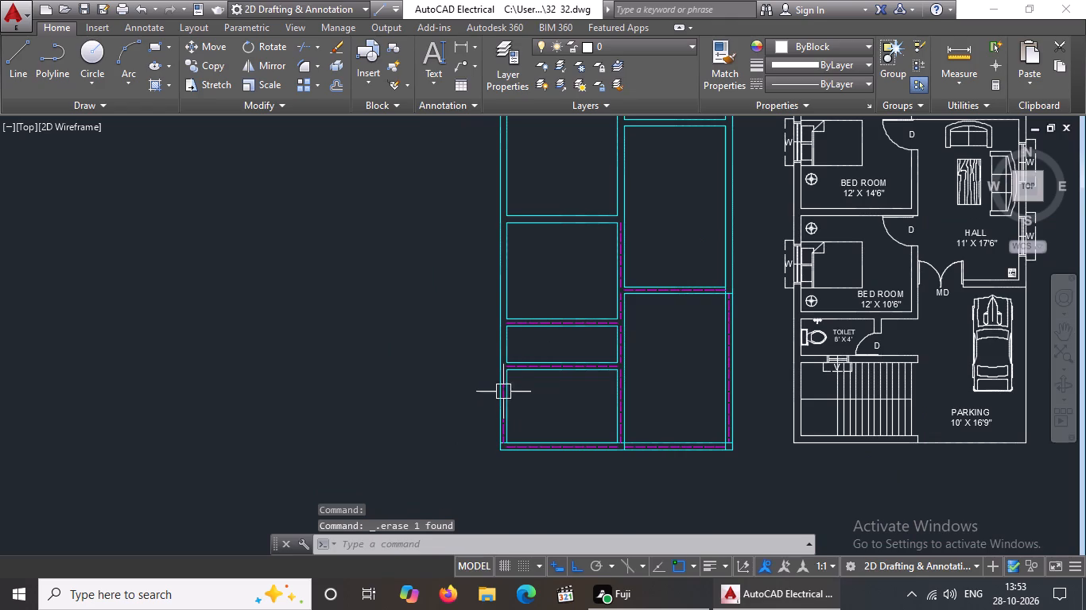
{"action": "scroll", "coordinate": [523, 387], "scroll_direction": "up", "scroll_amount": 3}
{"action": "left_click", "coordinate": [436, 383]}
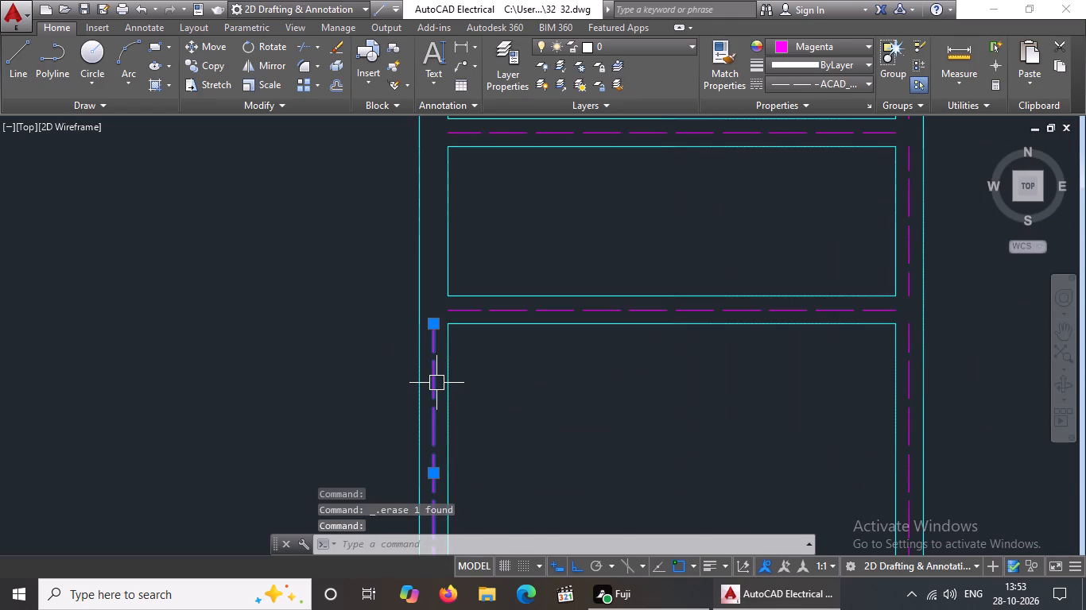
{"action": "key", "text": "Delete"}
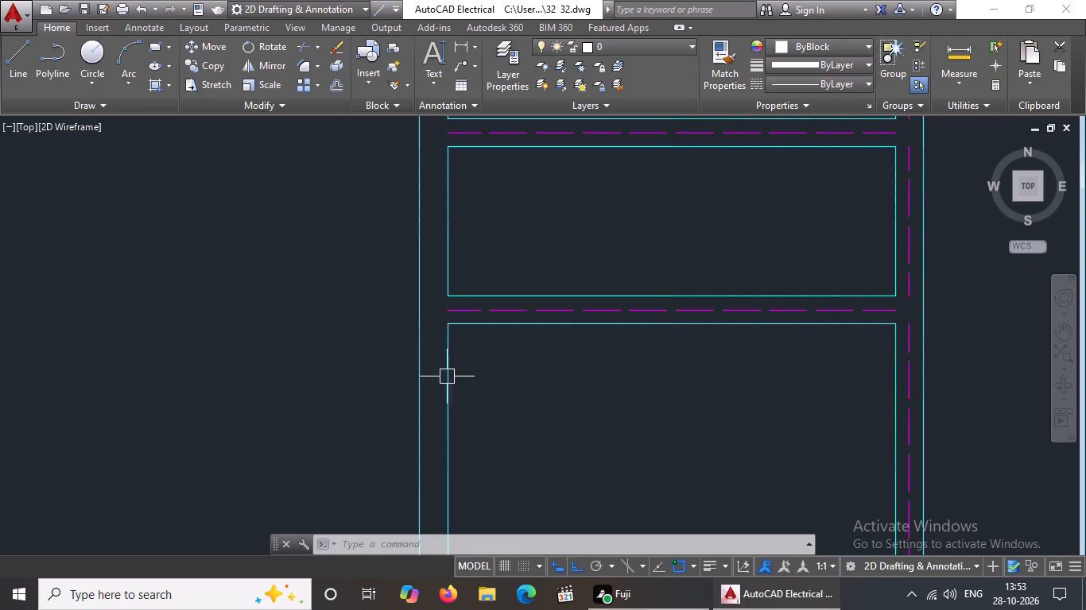
Erase the two magenta centre lines inside the bottom horizontal beam of the layout.
{"action": "scroll", "coordinate": [463, 353], "scroll_direction": "down", "scroll_amount": 3}
{"action": "scroll", "coordinate": [486, 396], "scroll_direction": "up", "scroll_amount": 4}
{"action": "scroll", "coordinate": [566, 409], "scroll_direction": "down", "scroll_amount": 3}
{"action": "scroll", "coordinate": [607, 500], "scroll_direction": "up", "scroll_amount": 3}
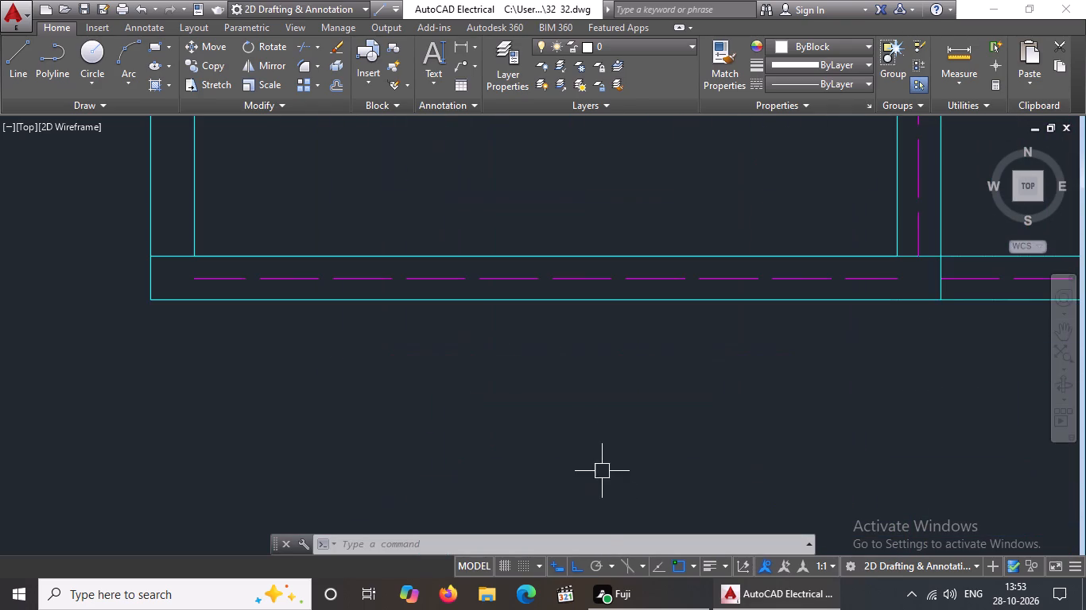
{"action": "left_click", "coordinate": [546, 282]}
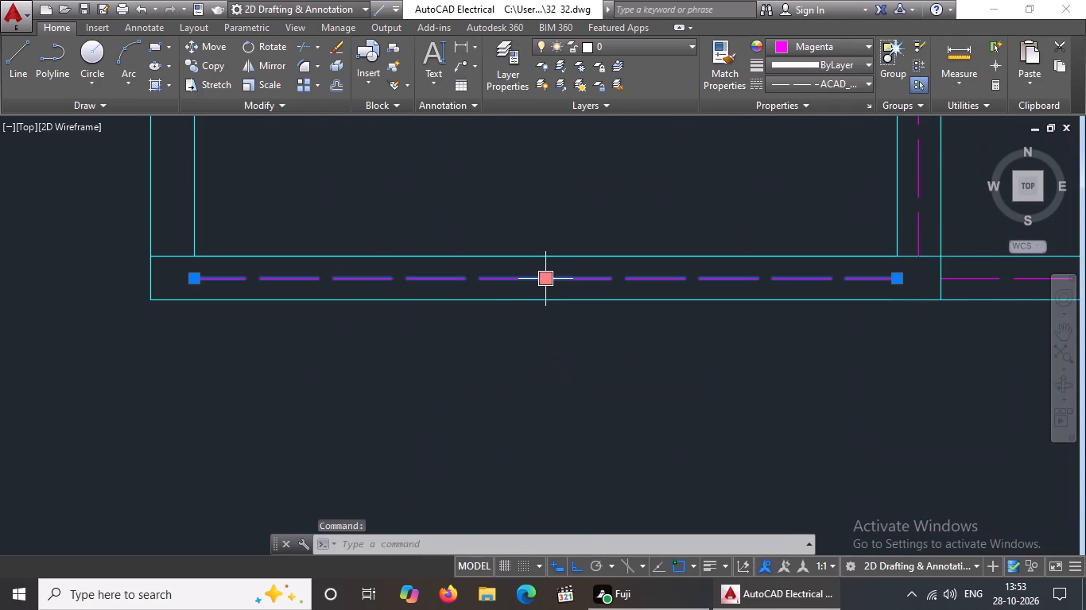
{"action": "key", "text": "Delete"}
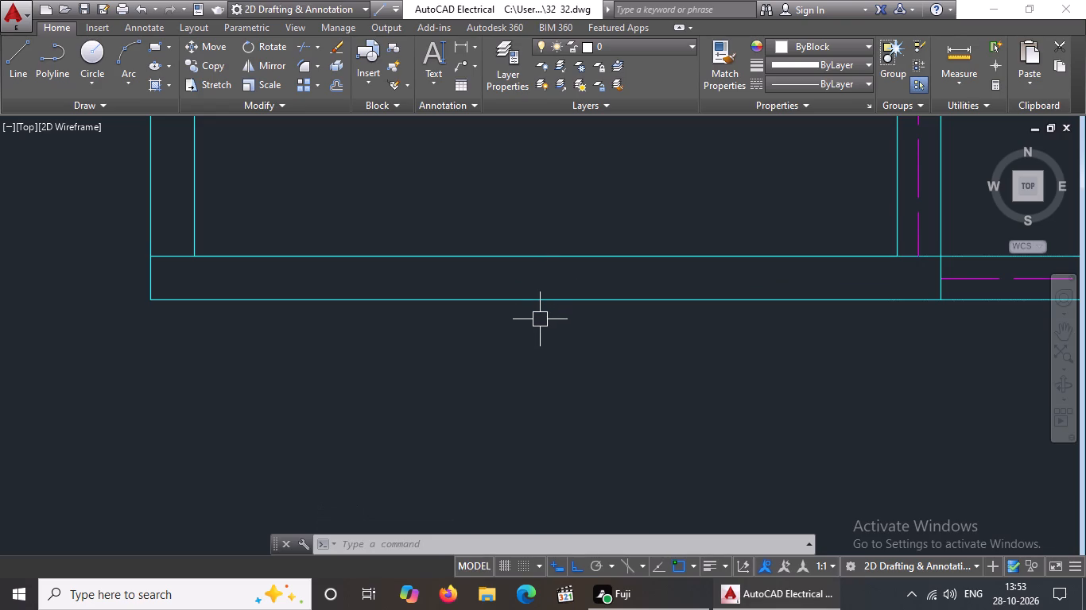
{"action": "scroll", "coordinate": [452, 295], "scroll_direction": "down", "scroll_amount": 3}
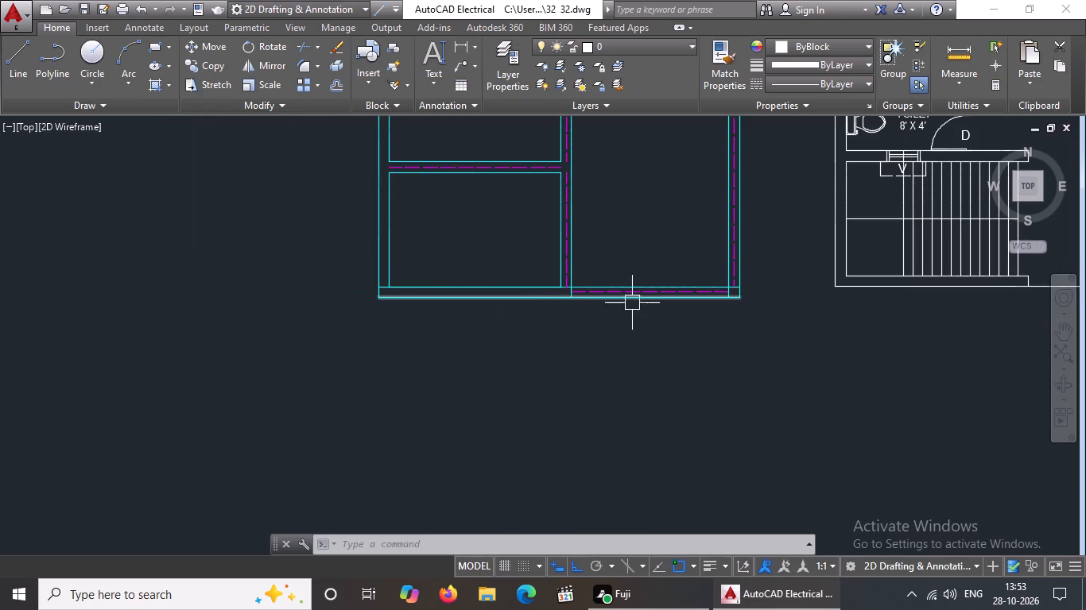
{"action": "scroll", "coordinate": [635, 299], "scroll_direction": "up", "scroll_amount": 4}
{"action": "left_click", "coordinate": [587, 268]}
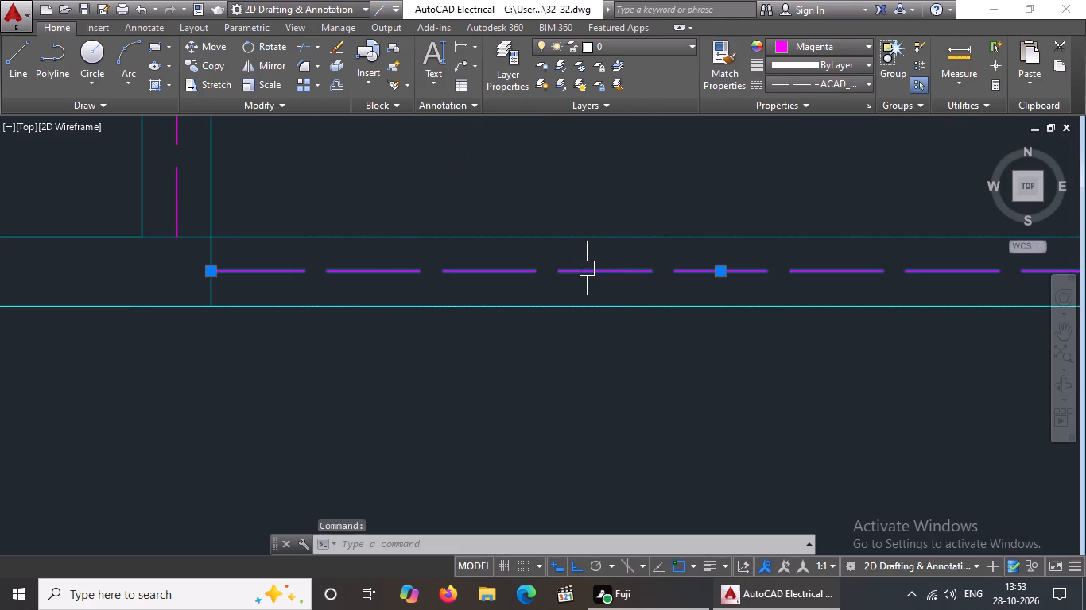
{"action": "key", "text": "Delete"}
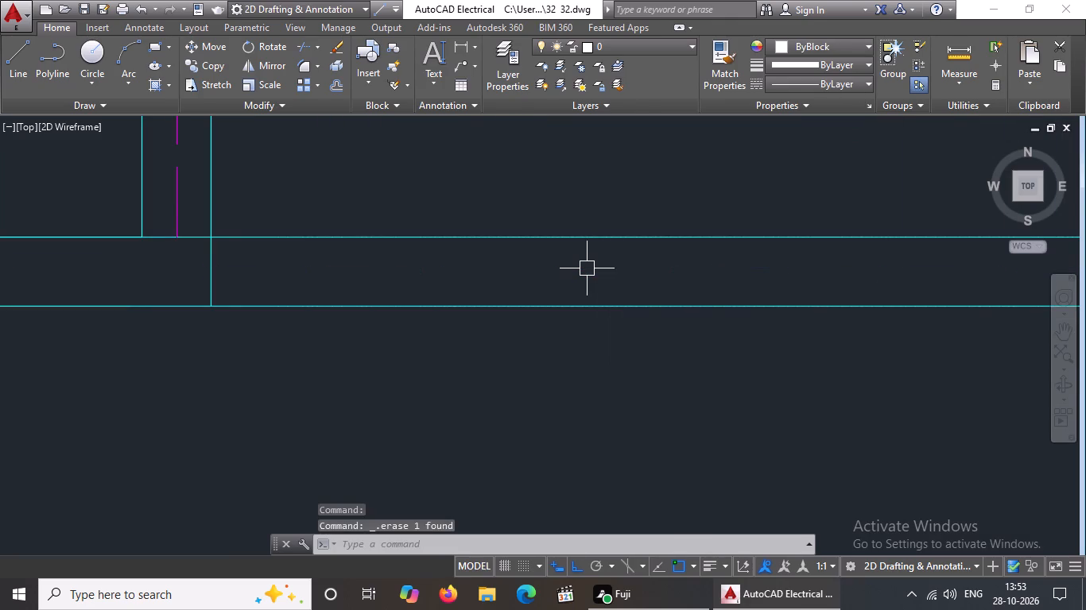
Erase the lowest magenta centre lines in the middle vertical beam and in the right outer beam.
{"action": "scroll", "coordinate": [588, 270], "scroll_direction": "down", "scroll_amount": 4}
{"action": "scroll", "coordinate": [506, 233], "scroll_direction": "up", "scroll_amount": 2}
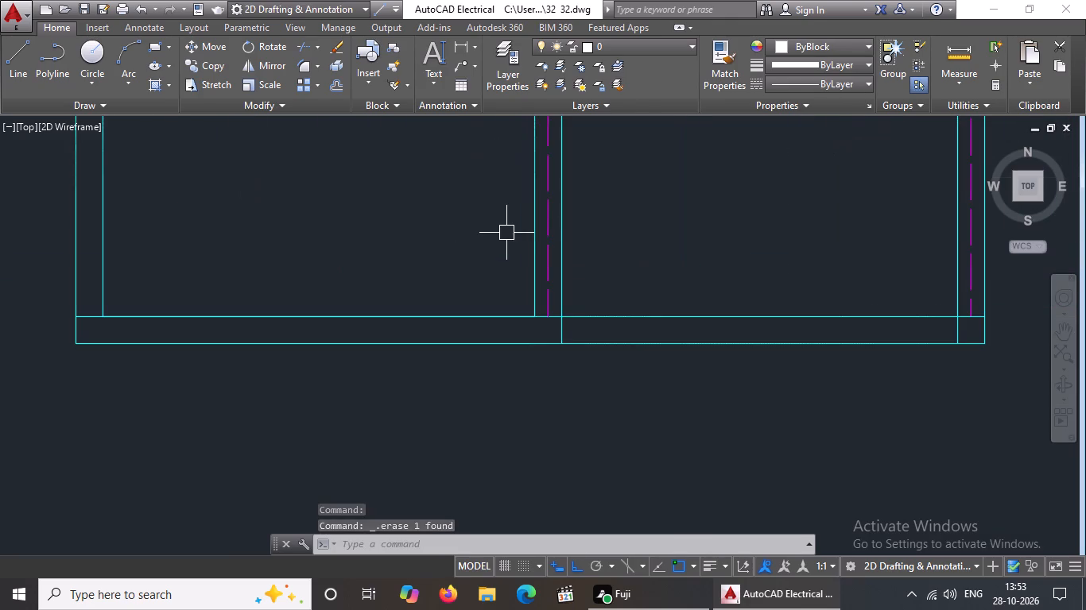
{"action": "left_click", "coordinate": [545, 261]}
{"action": "key", "text": "Delete"}
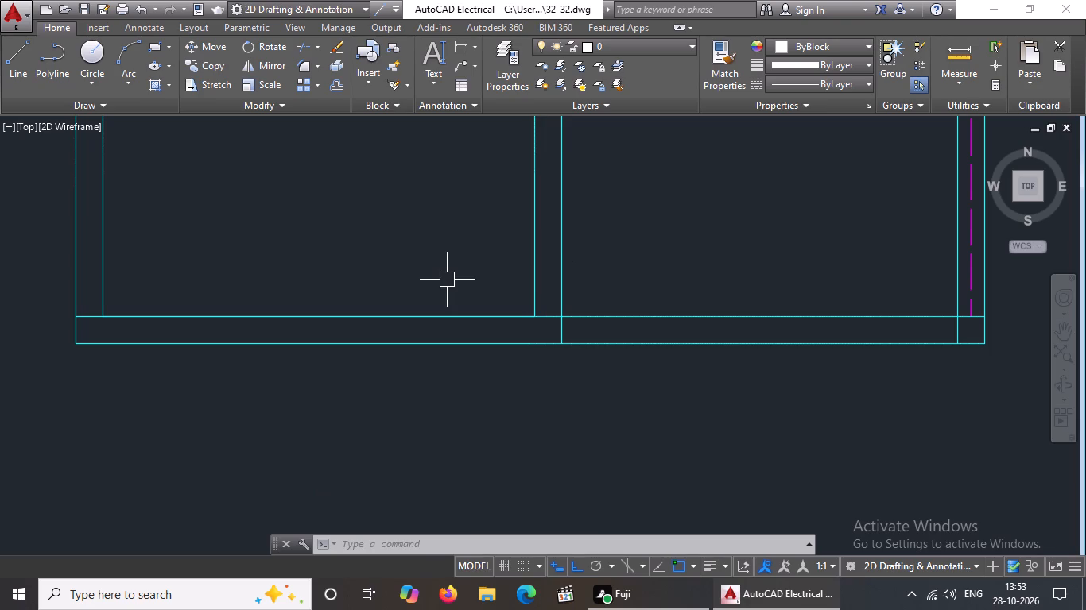
{"action": "scroll", "coordinate": [323, 292], "scroll_direction": "down", "scroll_amount": 4}
{"action": "scroll", "coordinate": [429, 259], "scroll_direction": "up", "scroll_amount": 2}
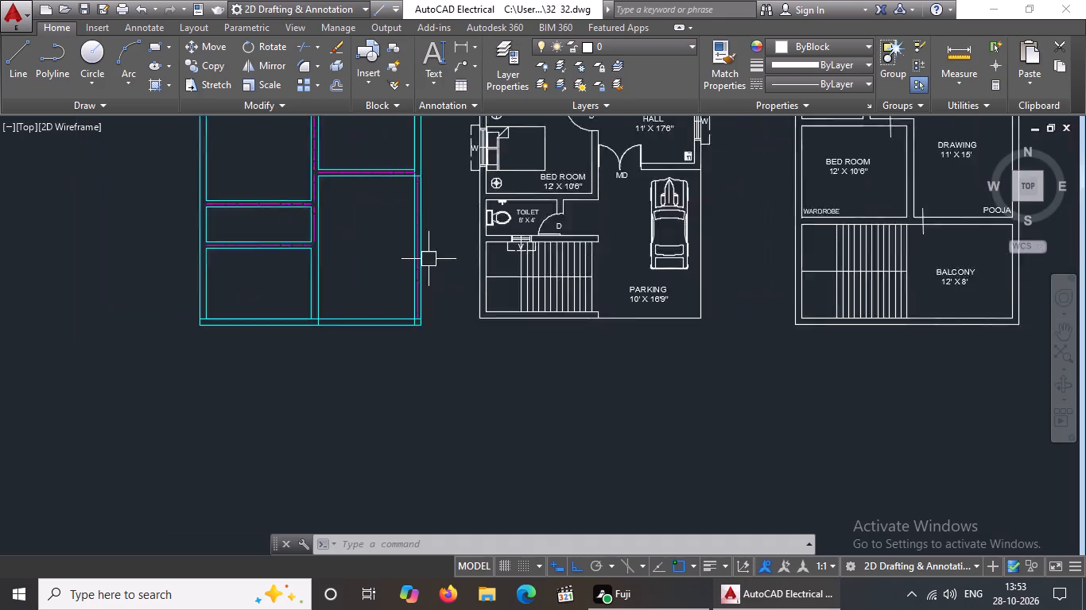
{"action": "scroll", "coordinate": [429, 259], "scroll_direction": "up", "scroll_amount": 2}
{"action": "left_click", "coordinate": [378, 297]}
{"action": "key", "text": "Delete"}
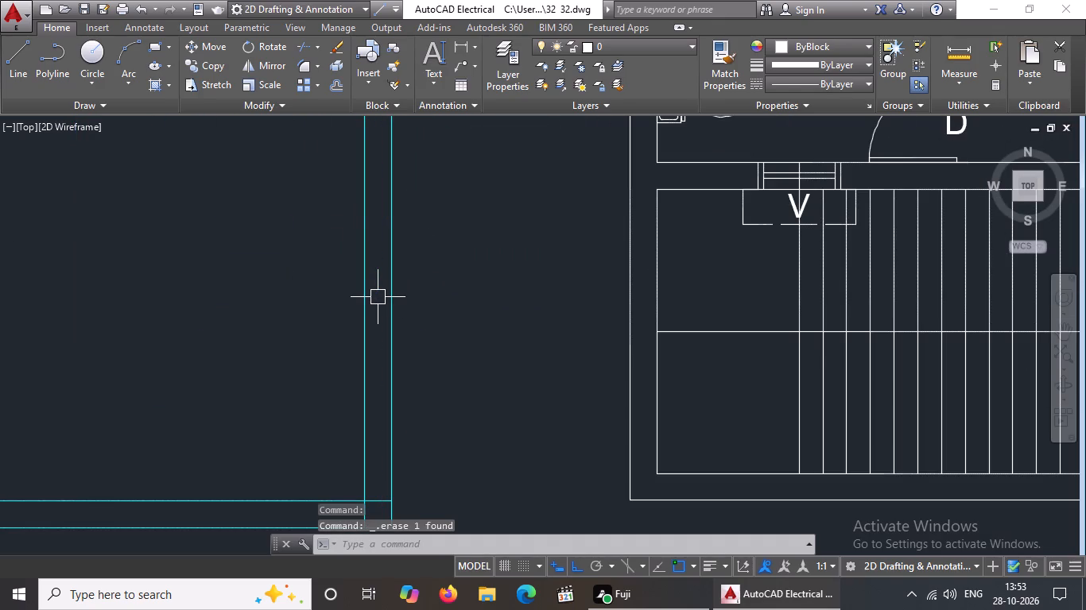
Erase the magenta centre line in the horizontal beam between the bottom-left room and the narrow room above it.
{"action": "scroll", "coordinate": [204, 314], "scroll_direction": "down", "scroll_amount": 4}
{"action": "scroll", "coordinate": [76, 307], "scroll_direction": "up", "scroll_amount": 2}
{"action": "scroll", "coordinate": [200, 343], "scroll_direction": "up", "scroll_amount": 2}
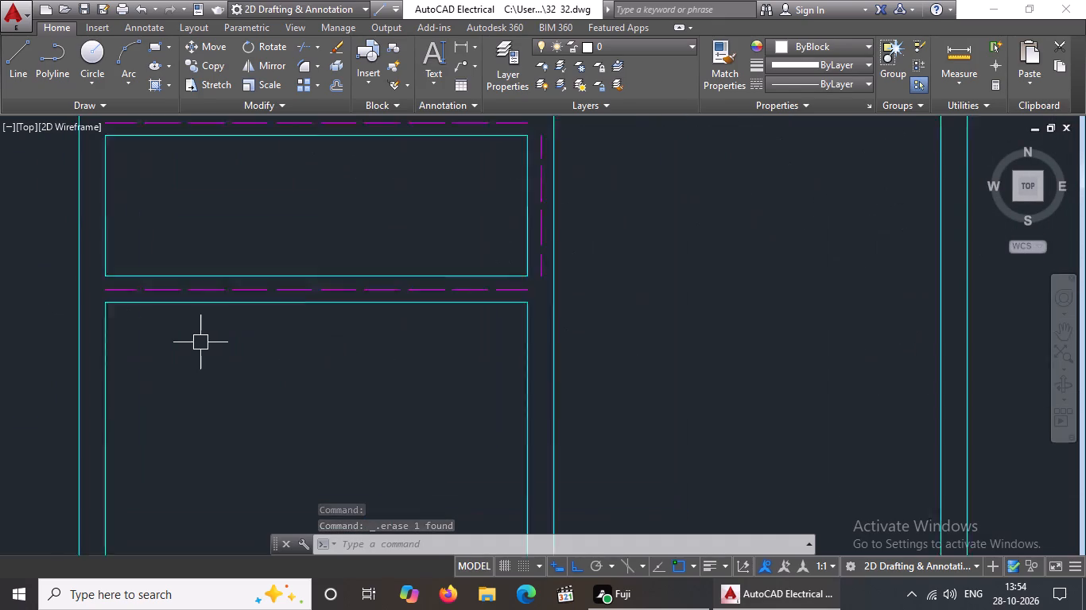
{"action": "scroll", "coordinate": [200, 342], "scroll_direction": "up", "scroll_amount": 1}
{"action": "left_click", "coordinate": [239, 260]}
{"action": "key", "text": "Delete"}
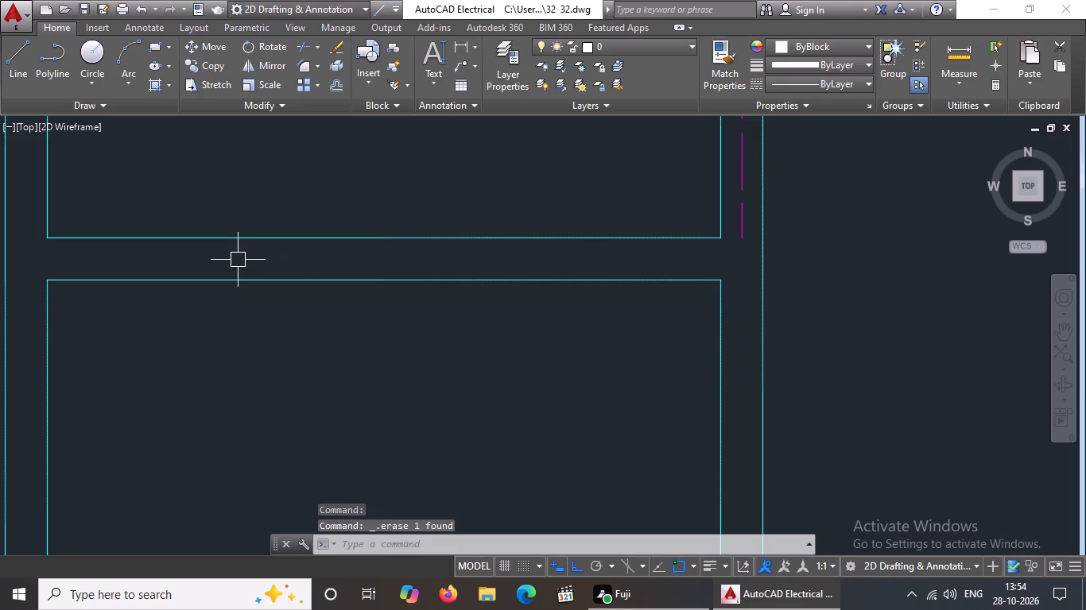
{"action": "scroll", "coordinate": [239, 259], "scroll_direction": "down", "scroll_amount": 4}
{"action": "scroll", "coordinate": [291, 208], "scroll_direction": "up", "scroll_amount": 4}
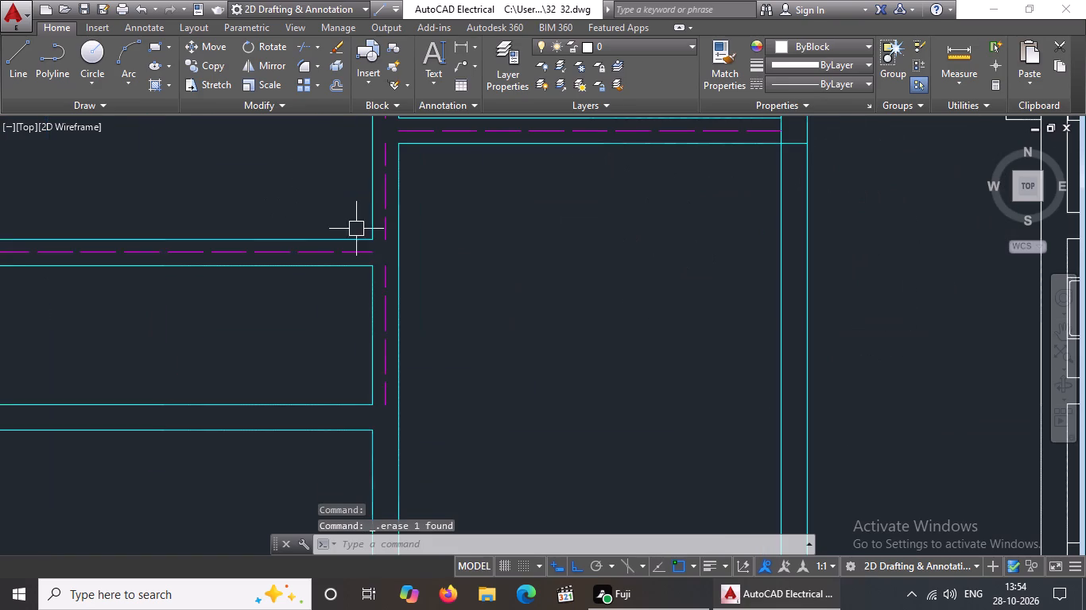
Erase the magenta centre lines around the middle vertical beam's junction with the horizontal beam above the narrow lower-left room.
{"action": "left_click", "coordinate": [386, 303]}
{"action": "key", "text": "Delete"}
{"action": "left_click", "coordinate": [301, 253]}
{"action": "key", "text": "Delete"}
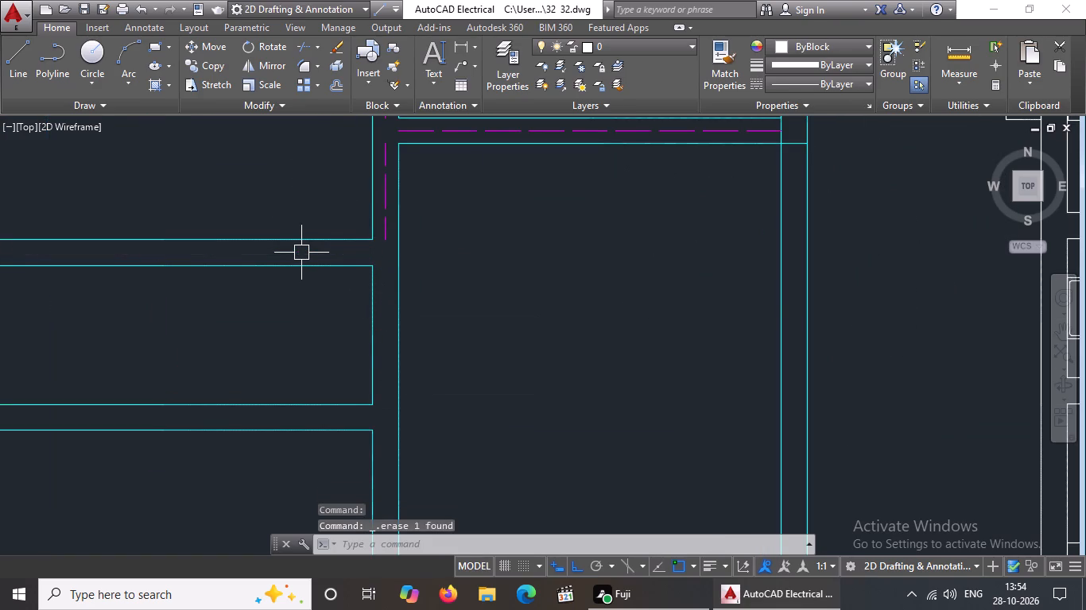
{"action": "left_click", "coordinate": [384, 225]}
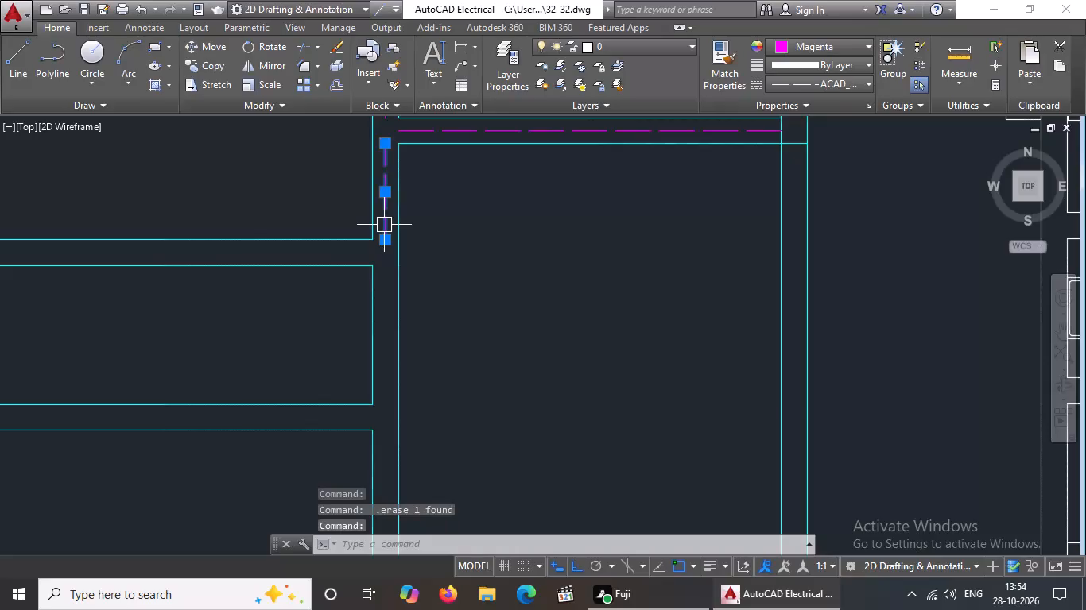
{"action": "key", "text": "Delete"}
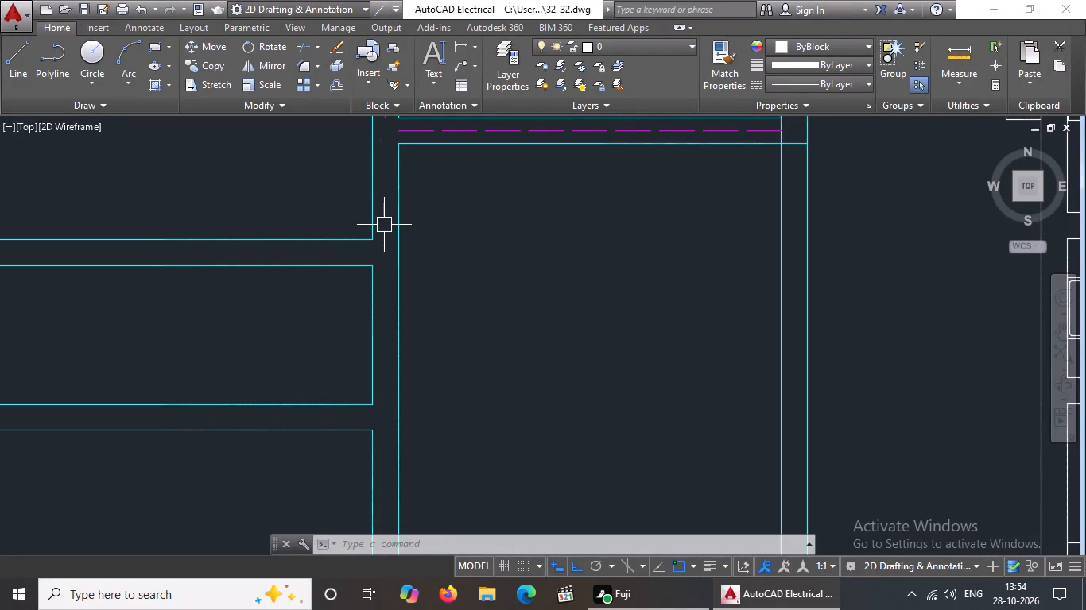
Erase the last magenta centre lines in the horizontal beam between the two large right-hand rooms and in the adjoining middle vertical beam.
{"action": "scroll", "coordinate": [505, 258], "scroll_direction": "down", "scroll_amount": 3}
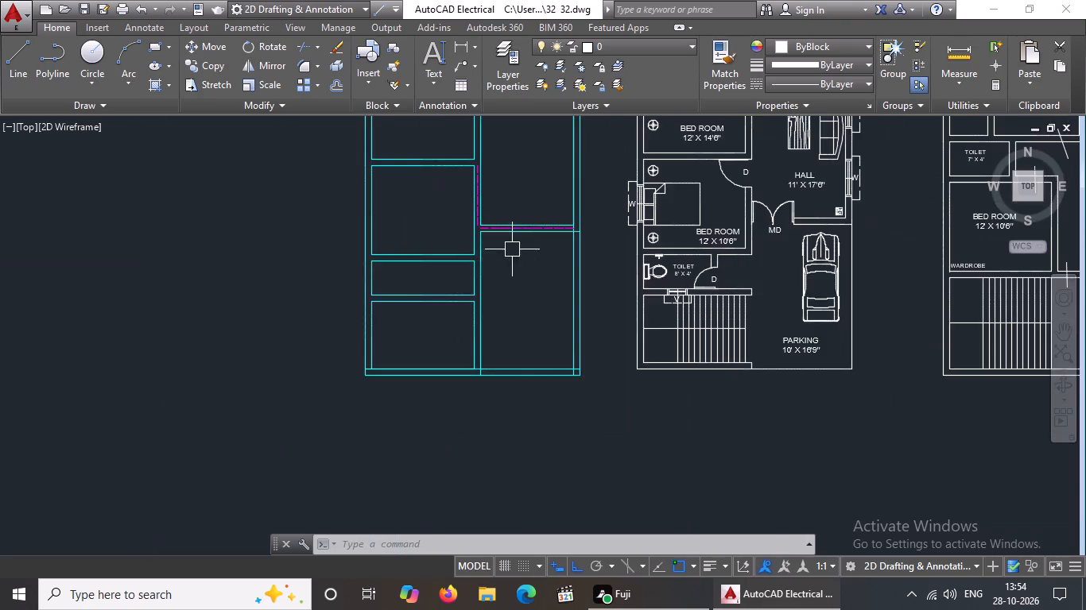
{"action": "scroll", "coordinate": [522, 224], "scroll_direction": "up", "scroll_amount": 4}
{"action": "left_click", "coordinate": [504, 240]}
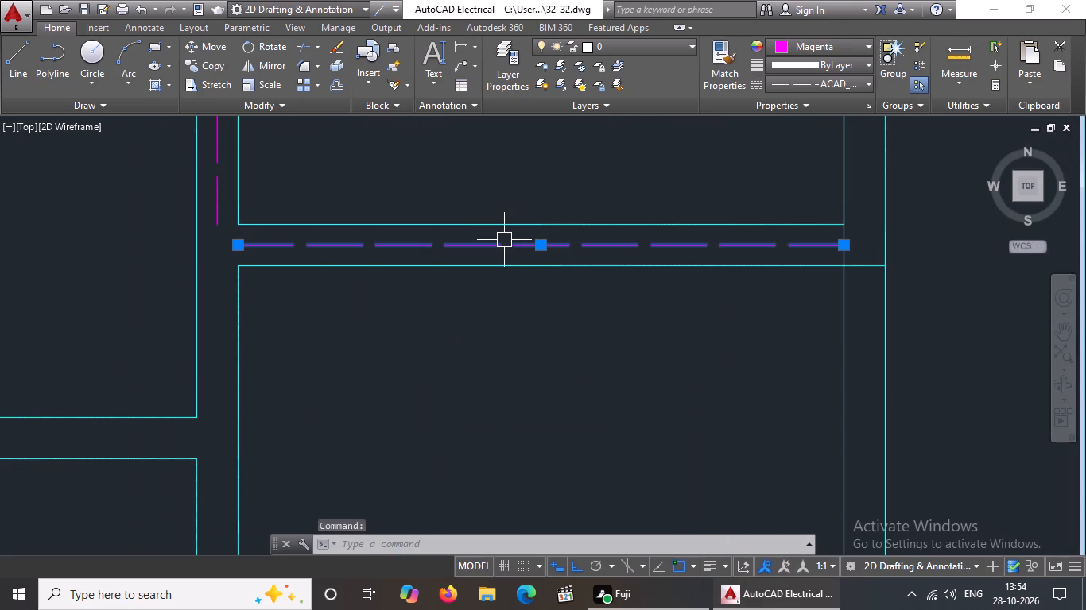
{"action": "key", "text": "Delete"}
{"action": "left_click", "coordinate": [223, 210]}
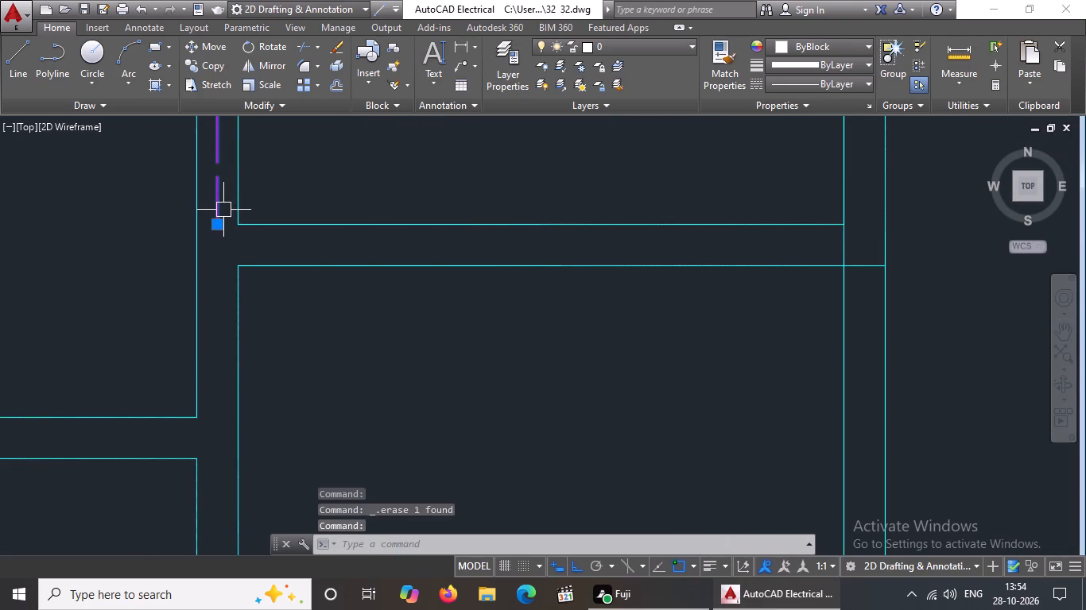
{"action": "key", "text": "Delete"}
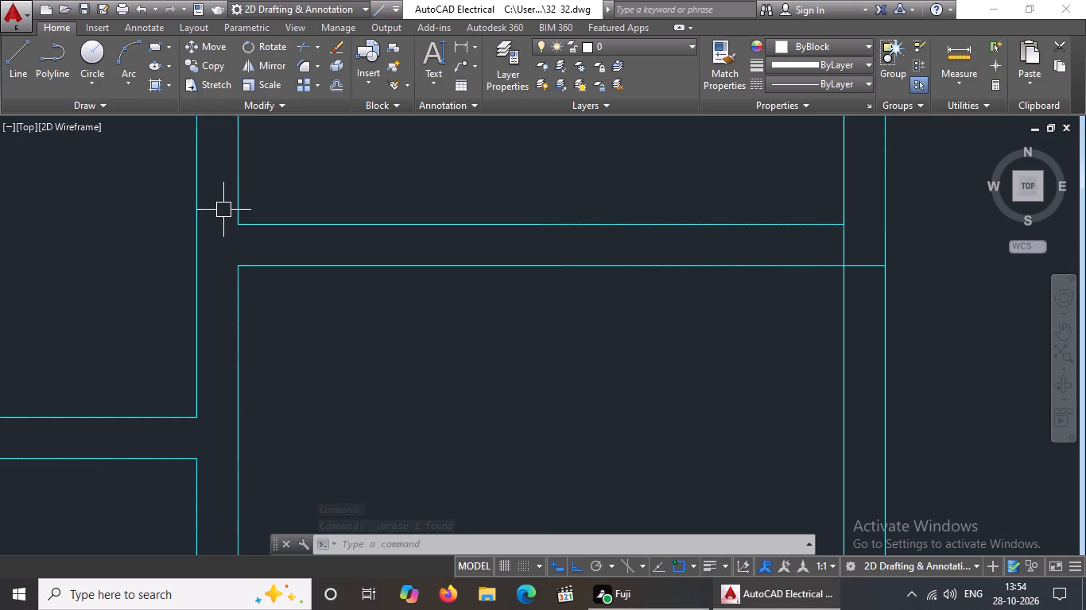
Draw a 9" by 9" square with the Line tool, coloured ByBlock, in the empty space left of the beam layout.
{"action": "scroll", "coordinate": [404, 497], "scroll_direction": "down", "scroll_amount": 4}
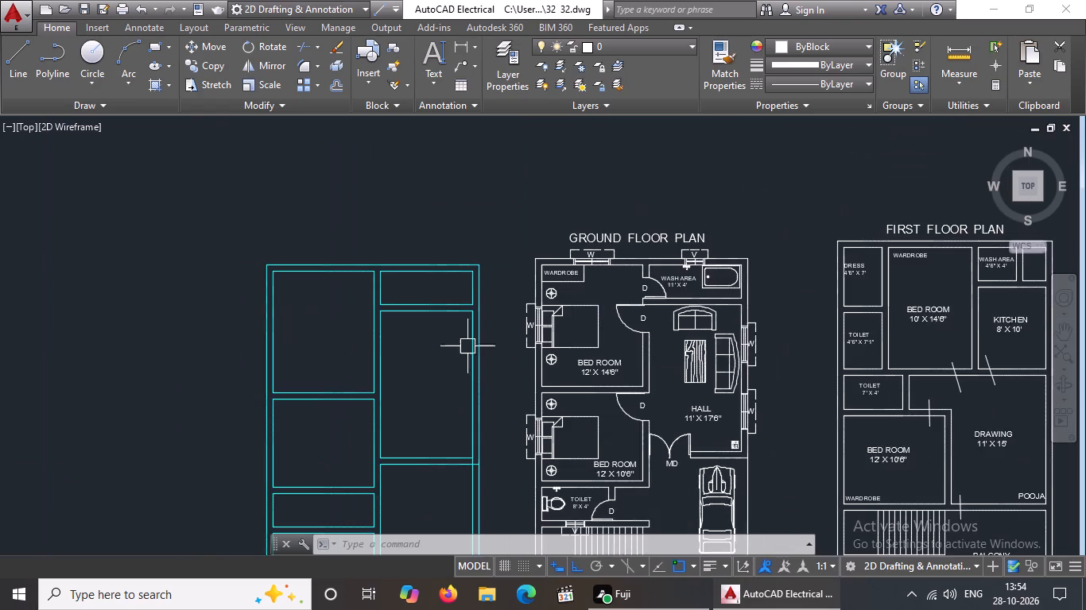
{"action": "scroll", "coordinate": [476, 334], "scroll_direction": "down", "scroll_amount": 3}
{"action": "scroll", "coordinate": [463, 417], "scroll_direction": "up", "scroll_amount": 3}
{"action": "scroll", "coordinate": [429, 396], "scroll_direction": "down", "scroll_amount": 2}
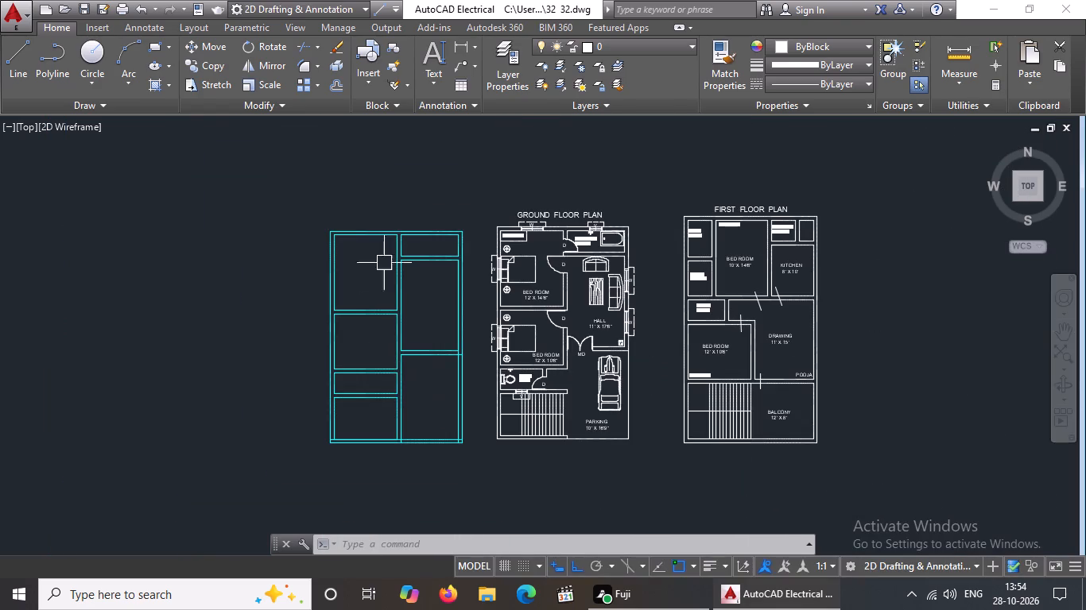
{"action": "left_click", "coordinate": [789, 46]}
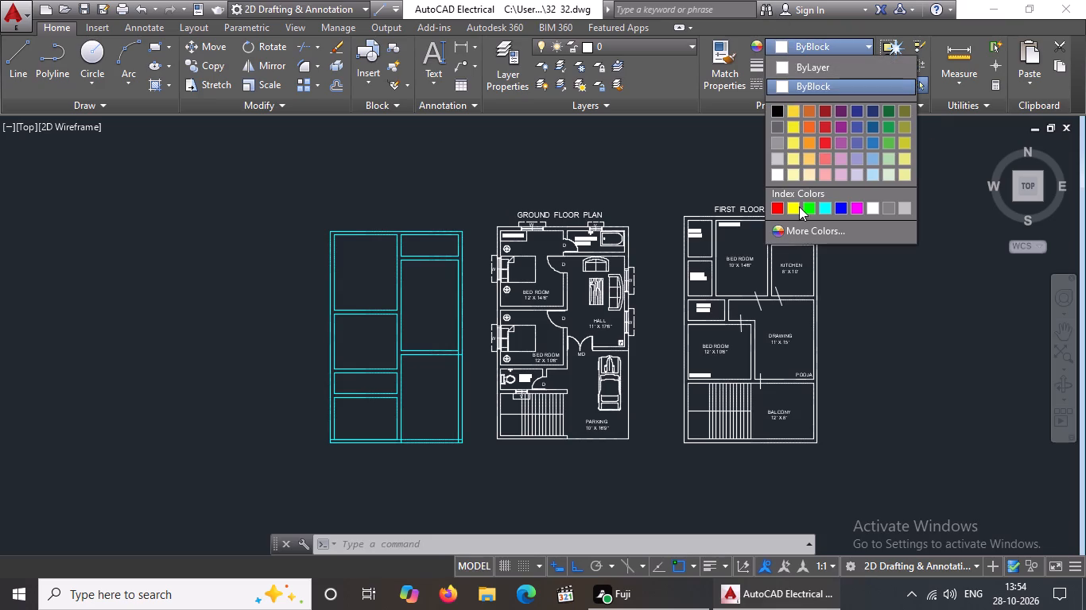
{"action": "left_click", "coordinate": [802, 80]}
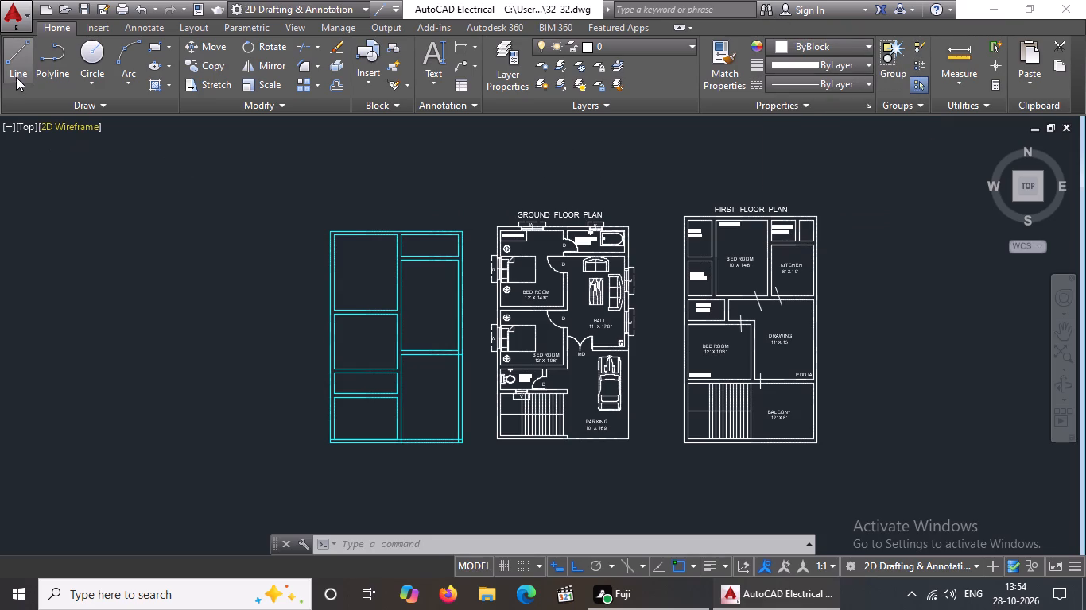
{"action": "left_click", "coordinate": [14, 69]}
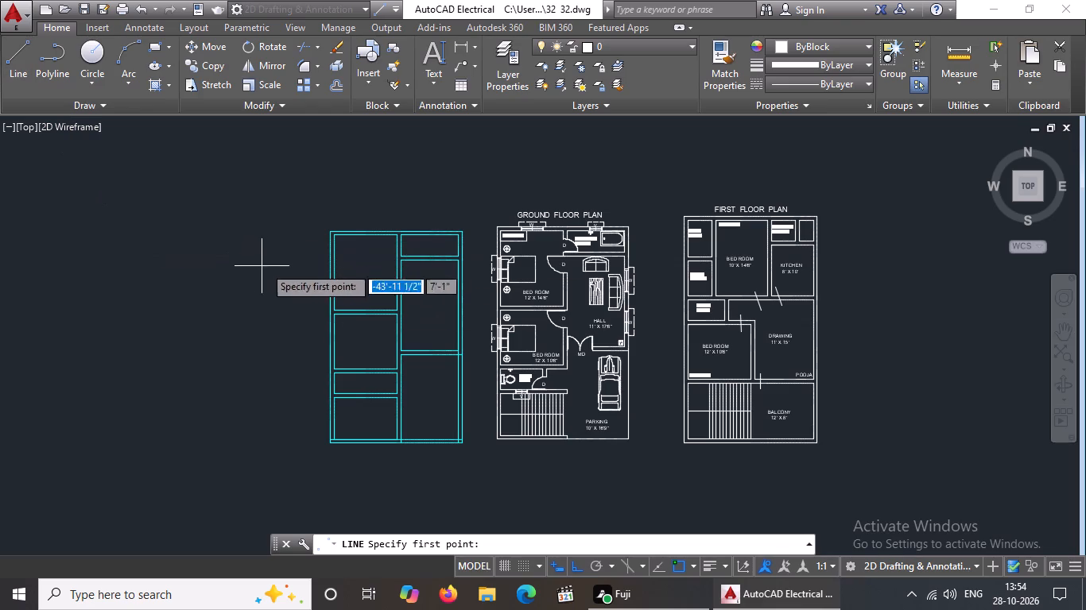
{"action": "scroll", "coordinate": [289, 262], "scroll_direction": "up", "scroll_amount": 2}
{"action": "left_click", "coordinate": [285, 203]}
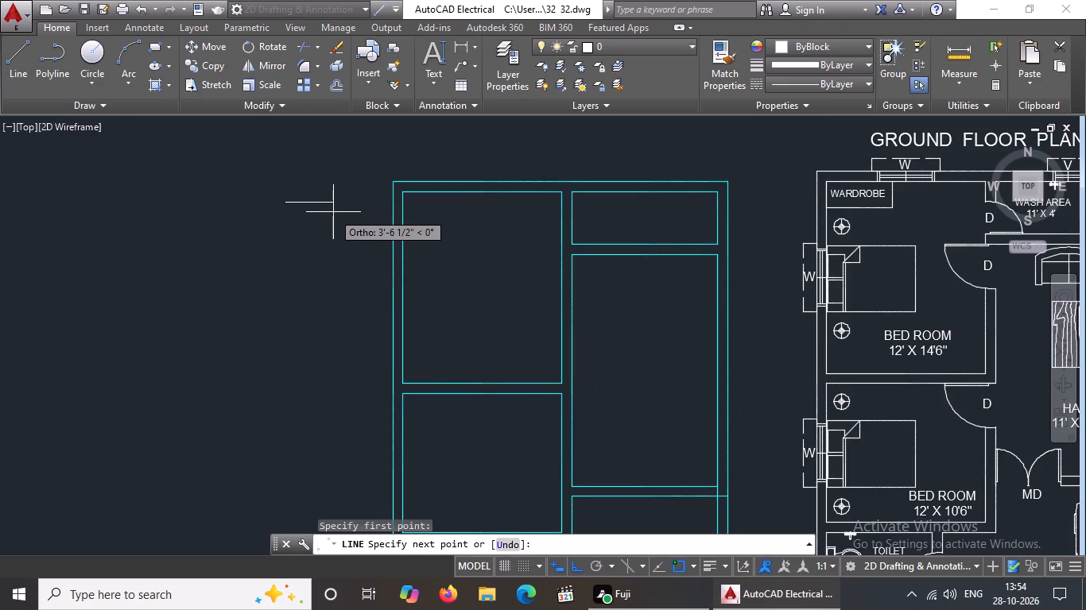
{"action": "key", "text": "9"}
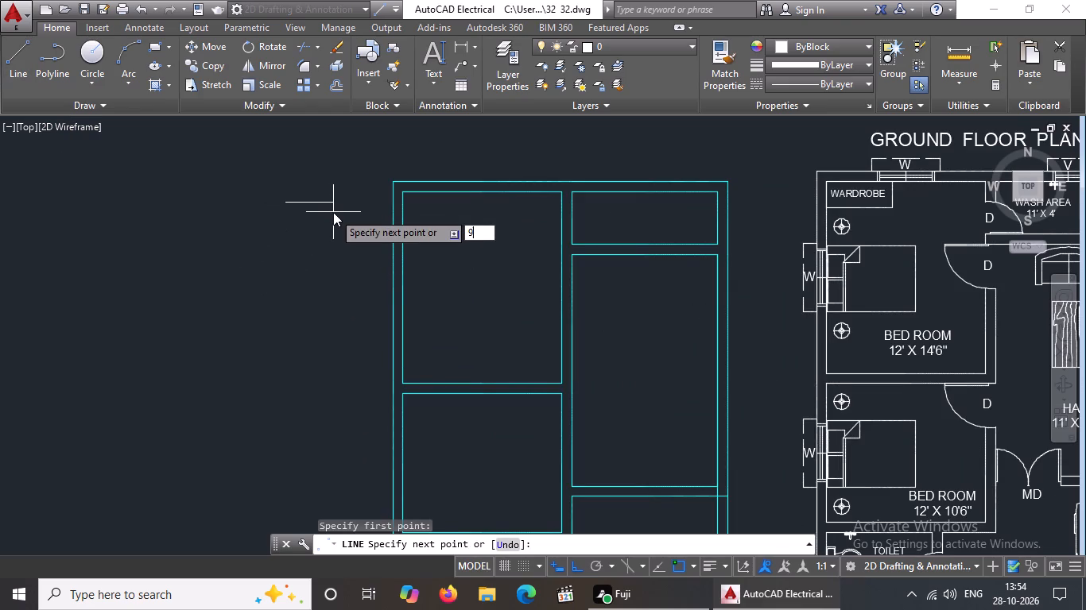
{"action": "key", "text": "shift+quotedbl"}
{"action": "key", "text": "Return"}
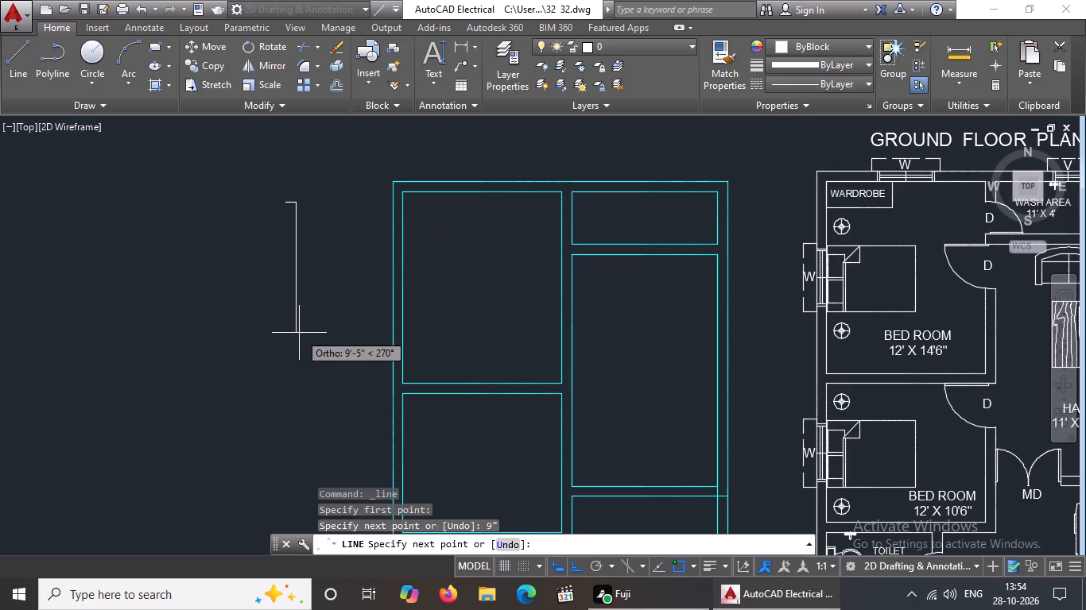
{"action": "type", "text": "9\""}
{"action": "key", "text": "Return"}
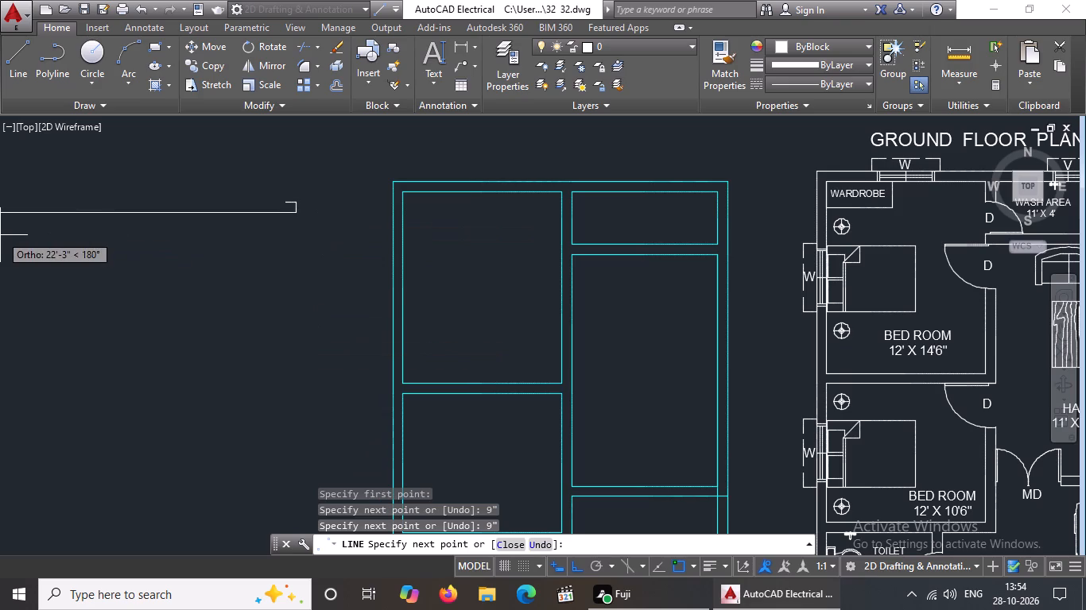
{"action": "type", "text": "9\""}
{"action": "key", "text": "Return"}
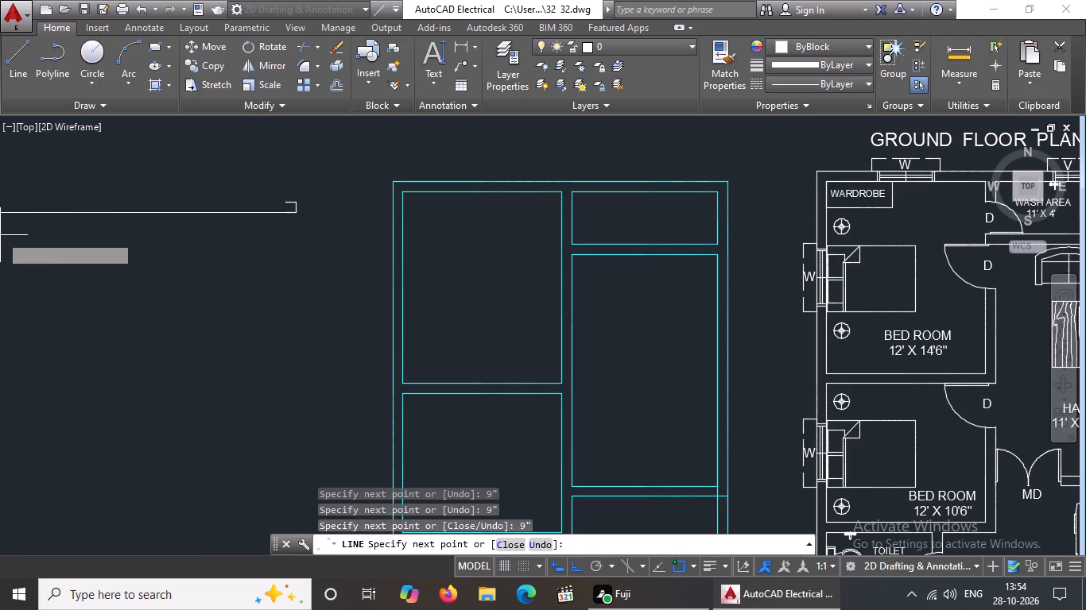
{"action": "type", "text": "9\""}
{"action": "key", "text": "Return"}
{"action": "key", "text": "Return"}
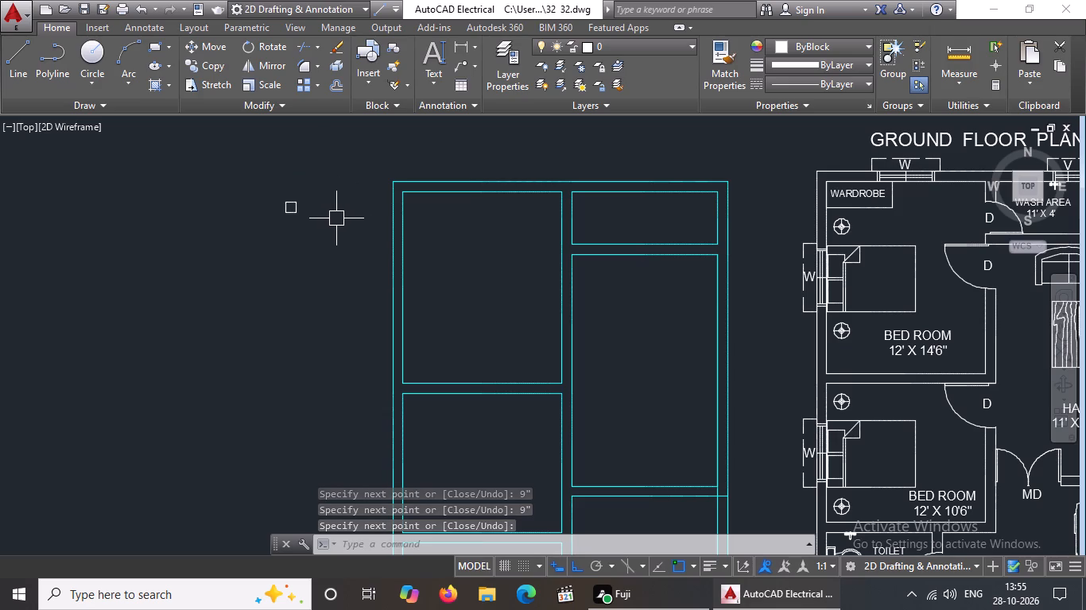
Copy the 9" square by its lower-right corner, with ortho off, to the layout's top-left corner and the middle vertical beam's top junction.
{"action": "left_click_drag", "start_coordinate": [253, 181], "coordinate": [270, 193]}
{"action": "left_click", "coordinate": [314, 236]}
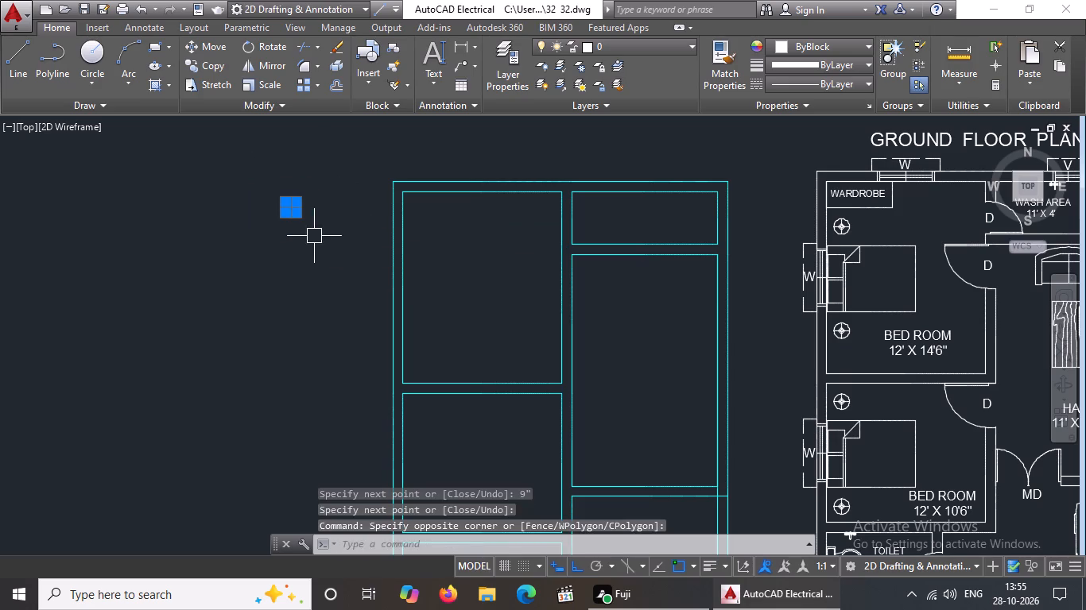
{"action": "left_click", "coordinate": [215, 66]}
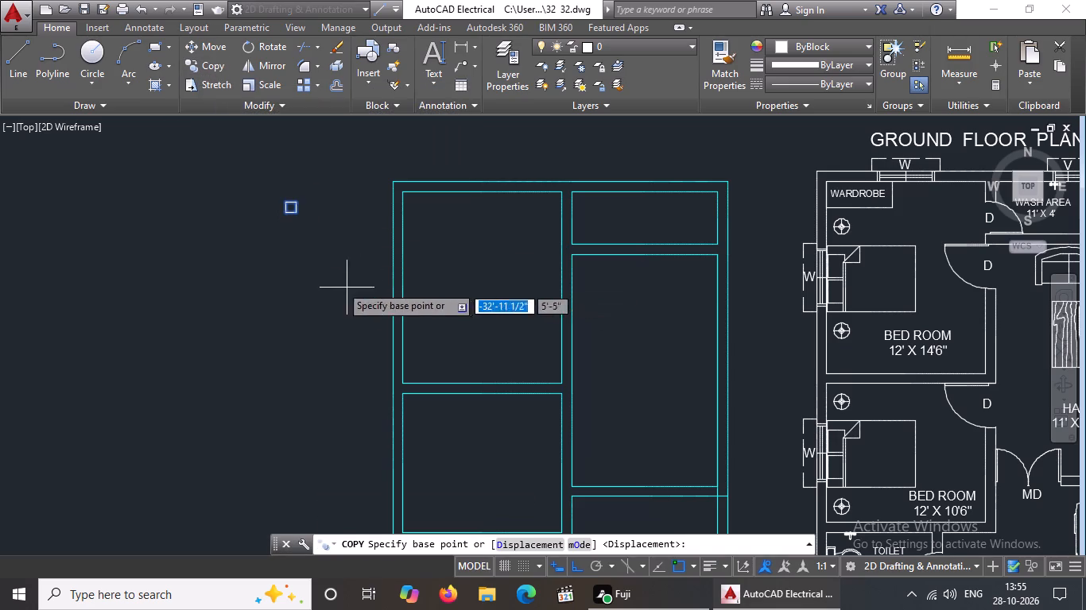
{"action": "left_click", "coordinate": [295, 211]}
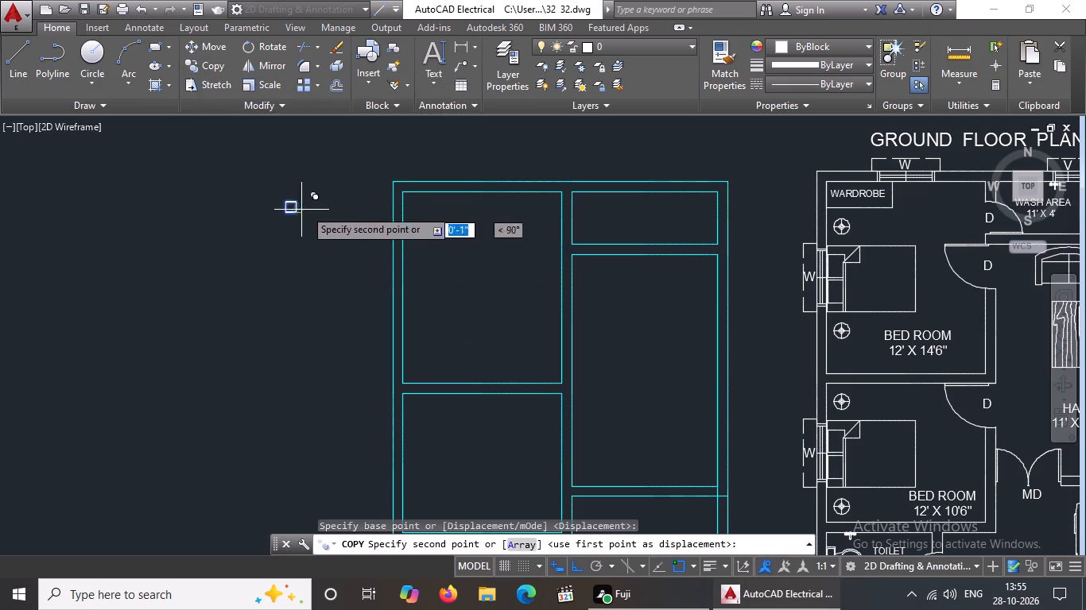
{"action": "scroll", "coordinate": [413, 183], "scroll_direction": "up", "scroll_amount": 3}
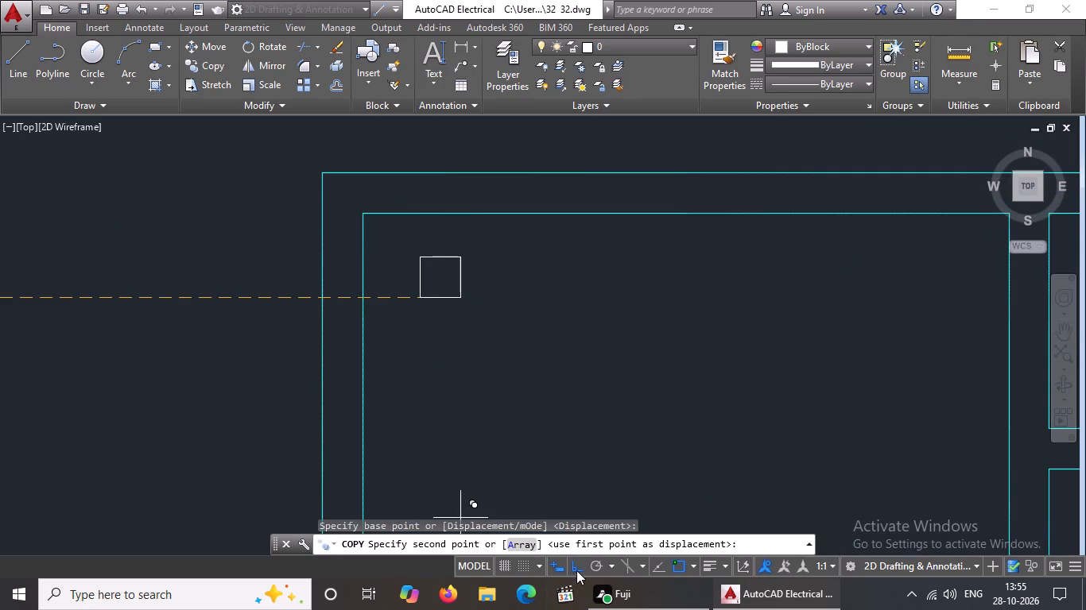
{"action": "left_click", "coordinate": [576, 569]}
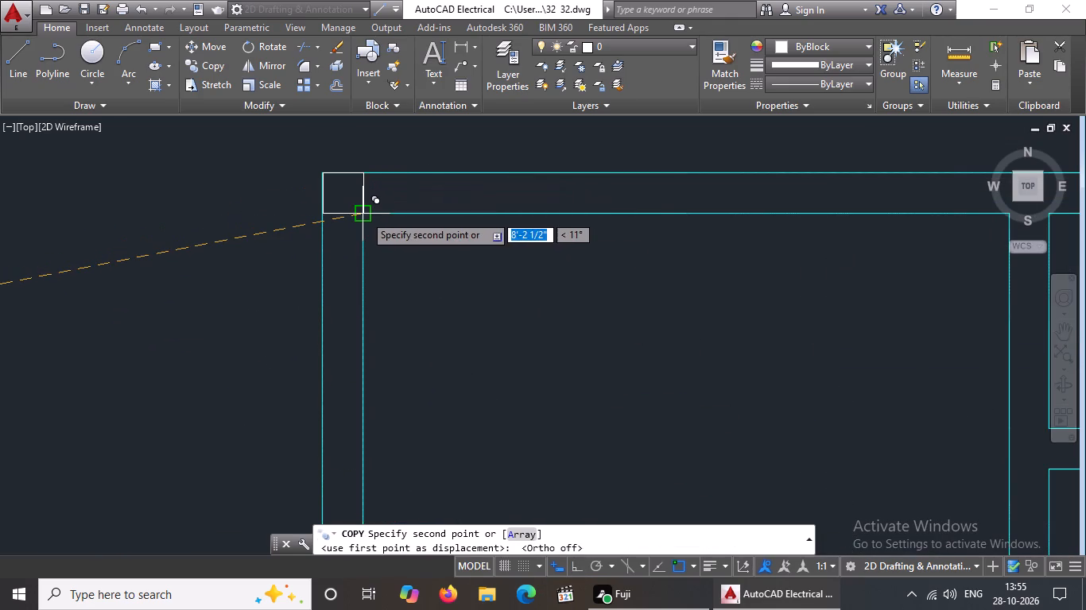
{"action": "left_click", "coordinate": [364, 214]}
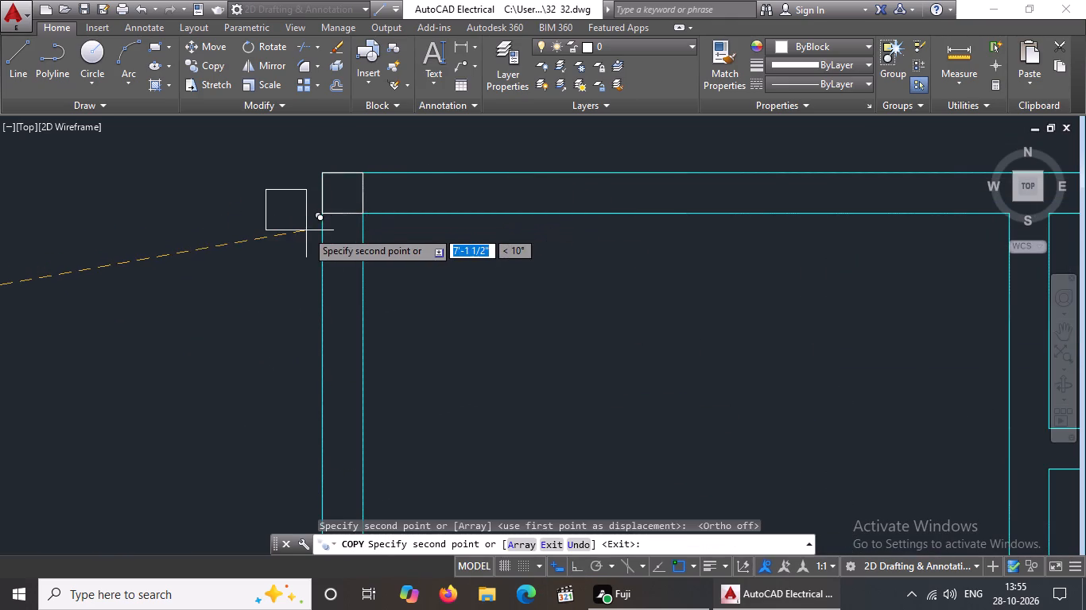
{"action": "scroll", "coordinate": [306, 230], "scroll_direction": "down", "scroll_amount": 2}
{"action": "scroll", "coordinate": [603, 226], "scroll_direction": "up", "scroll_amount": 3}
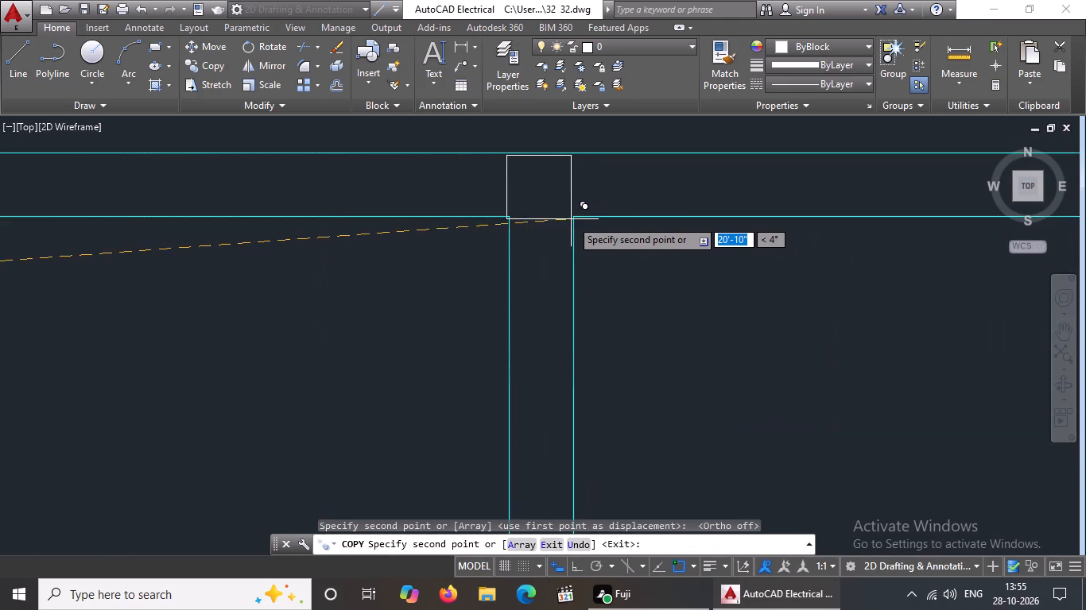
{"action": "left_click", "coordinate": [574, 217]}
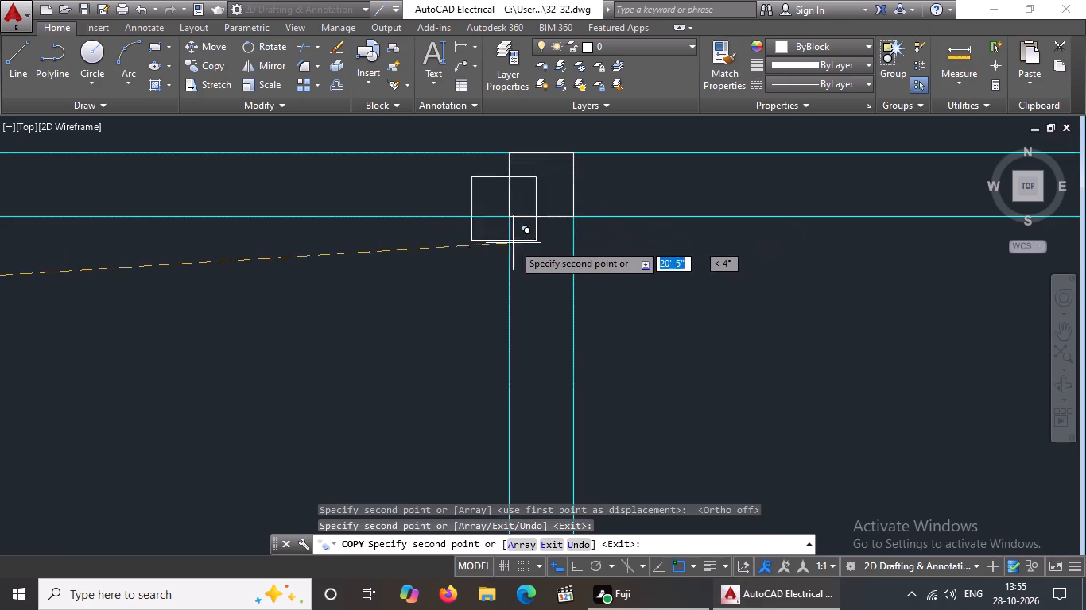
Place copies of the 9" square at the left vertical beam's three junctions with the horizontal beams between the outer corners.
{"action": "scroll", "coordinate": [501, 243], "scroll_direction": "down", "scroll_amount": 6}
{"action": "scroll", "coordinate": [440, 326], "scroll_direction": "up", "scroll_amount": 4}
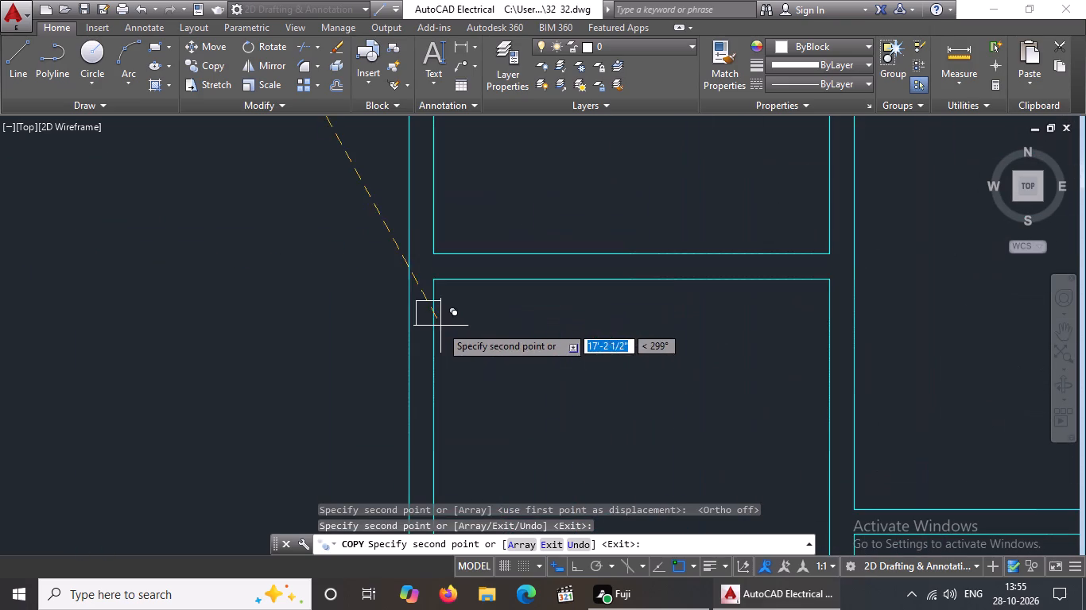
{"action": "left_click", "coordinate": [434, 281]}
{"action": "scroll", "coordinate": [627, 268], "scroll_direction": "down", "scroll_amount": 4}
{"action": "scroll", "coordinate": [595, 324], "scroll_direction": "up", "scroll_amount": 4}
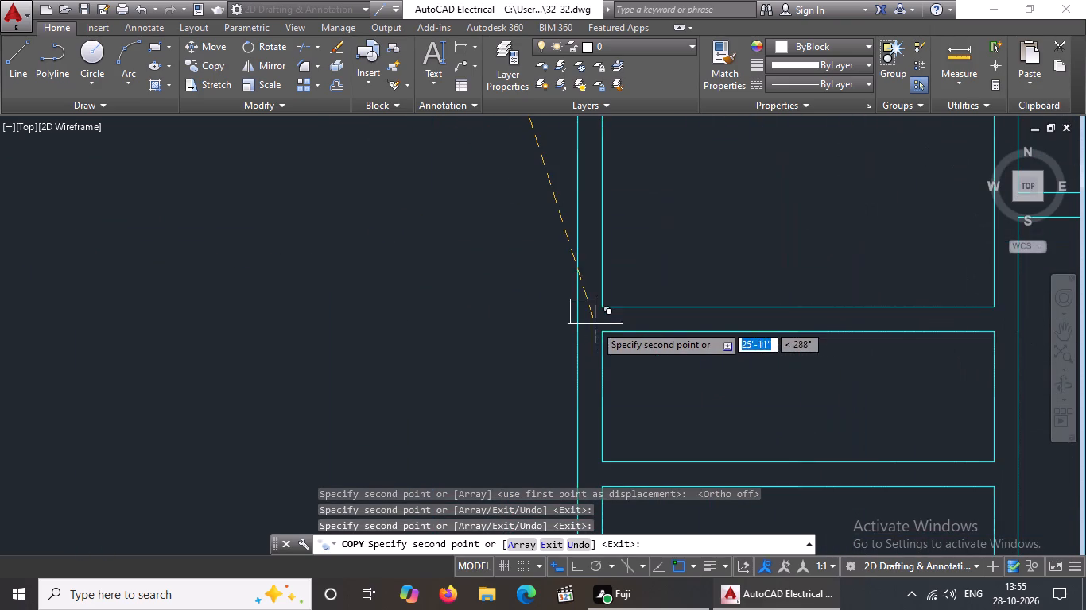
{"action": "left_click", "coordinate": [606, 333]}
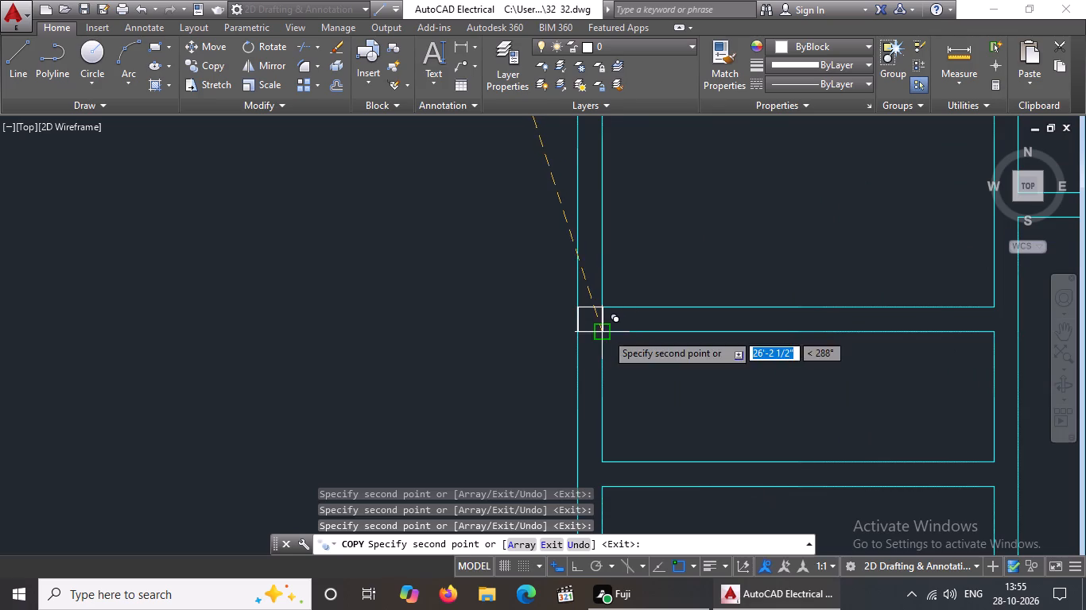
{"action": "scroll", "coordinate": [629, 308], "scroll_direction": "down", "scroll_amount": 3}
{"action": "scroll", "coordinate": [611, 373], "scroll_direction": "up", "scroll_amount": 4}
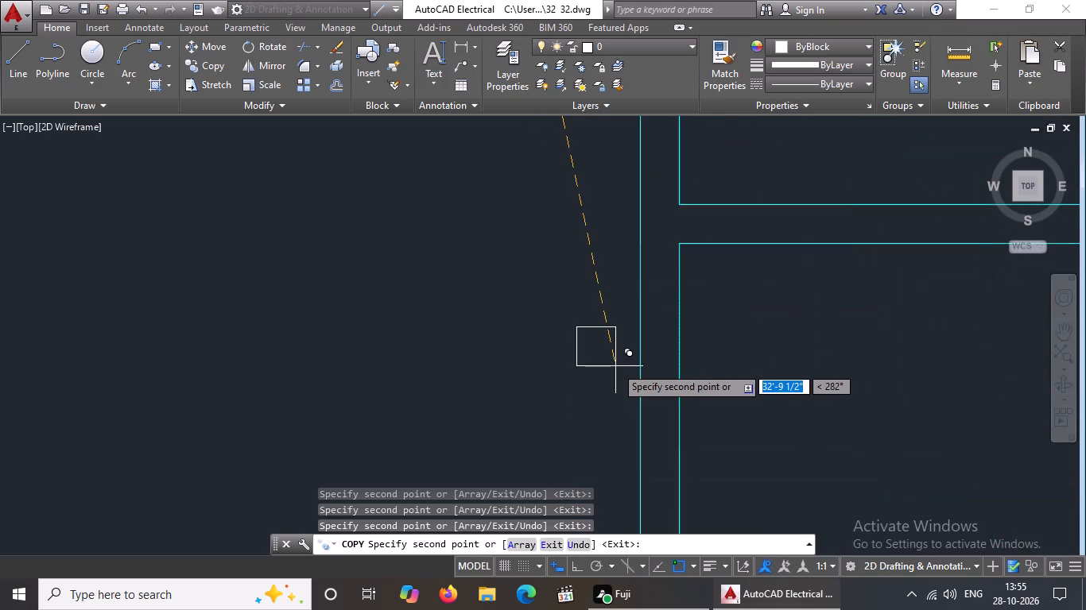
{"action": "left_click", "coordinate": [681, 243]}
{"action": "scroll", "coordinate": [681, 204], "scroll_direction": "down", "scroll_amount": 5}
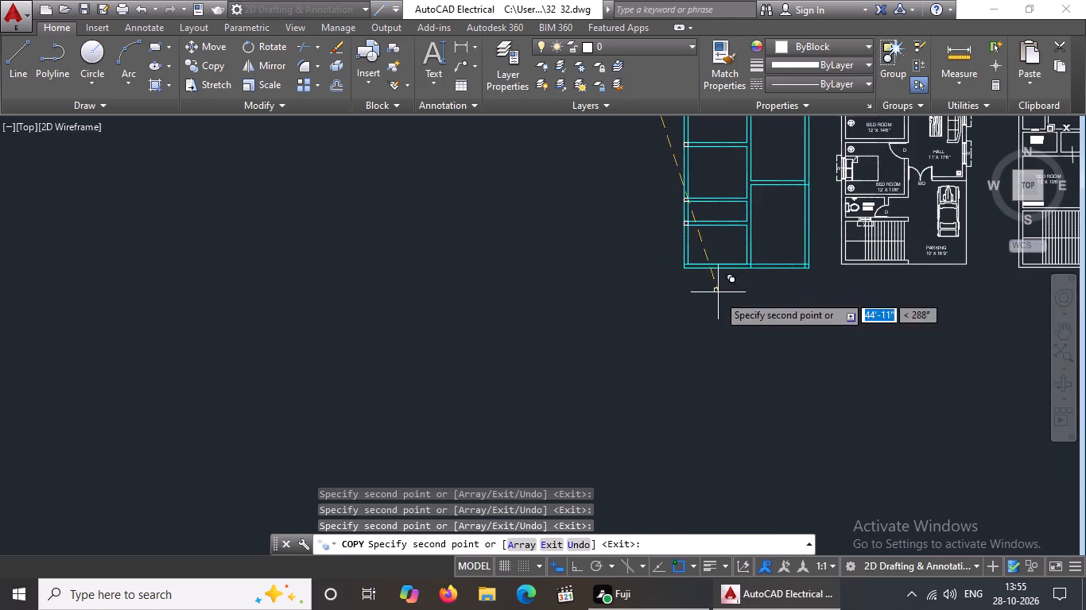
{"action": "scroll", "coordinate": [706, 273], "scroll_direction": "up", "scroll_amount": 4}
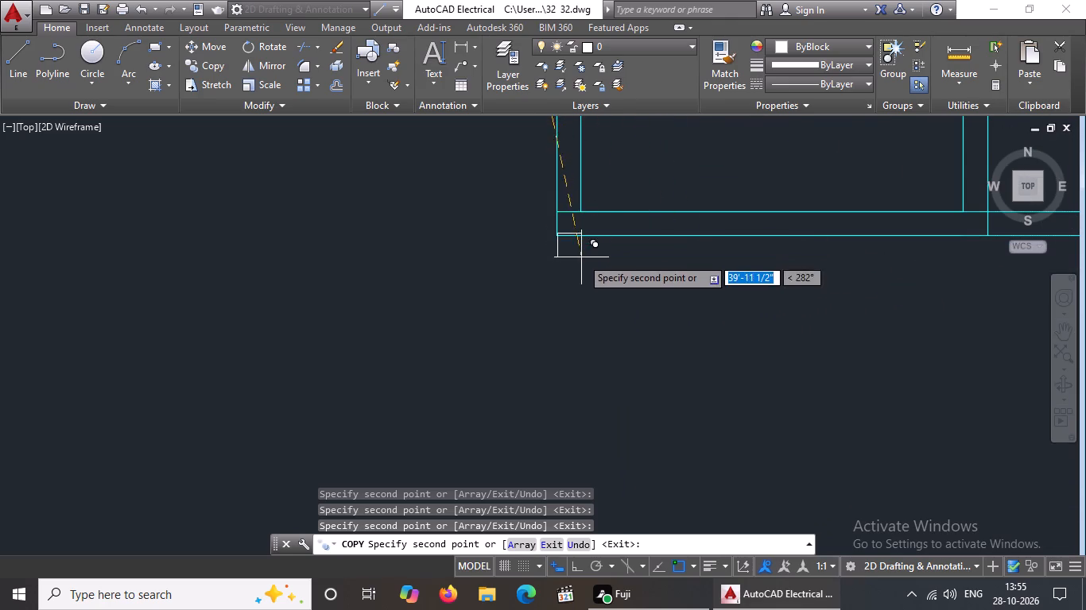
{"action": "scroll", "coordinate": [581, 259], "scroll_direction": "down", "scroll_amount": 11}
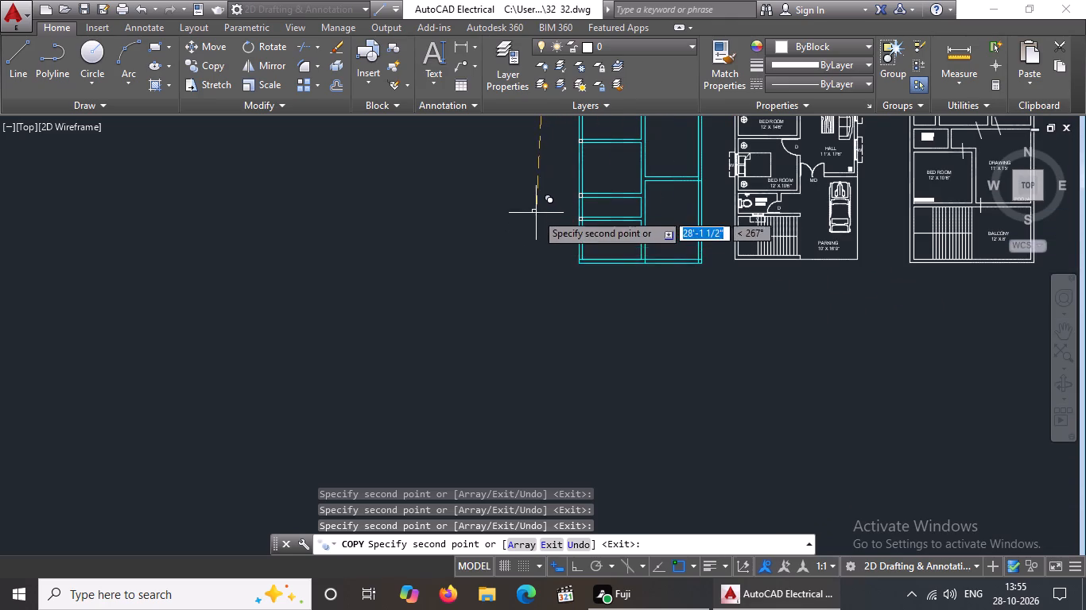
{"action": "middle_click_drag", "start_coordinate": [536, 241], "coordinate": [536, 460]}
{"action": "middle_click", "coordinate": [536, 514]}
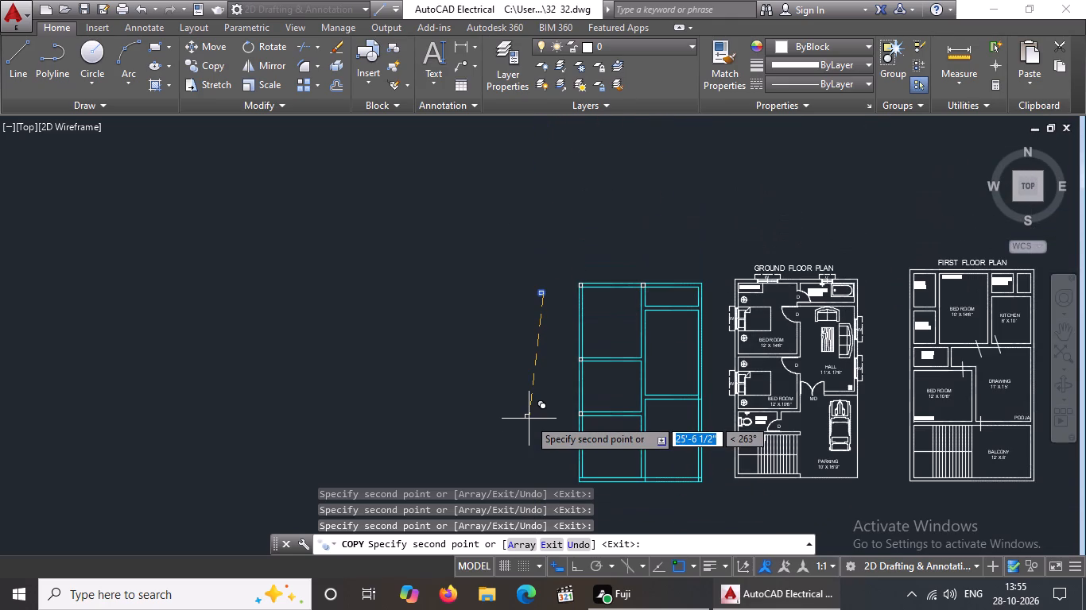
{"action": "key", "text": "Escape"}
Copy the loose 9" square left of the layout by its upper-right corner to the layout's top-right corner.
{"action": "scroll", "coordinate": [550, 302], "scroll_direction": "up", "scroll_amount": 2}
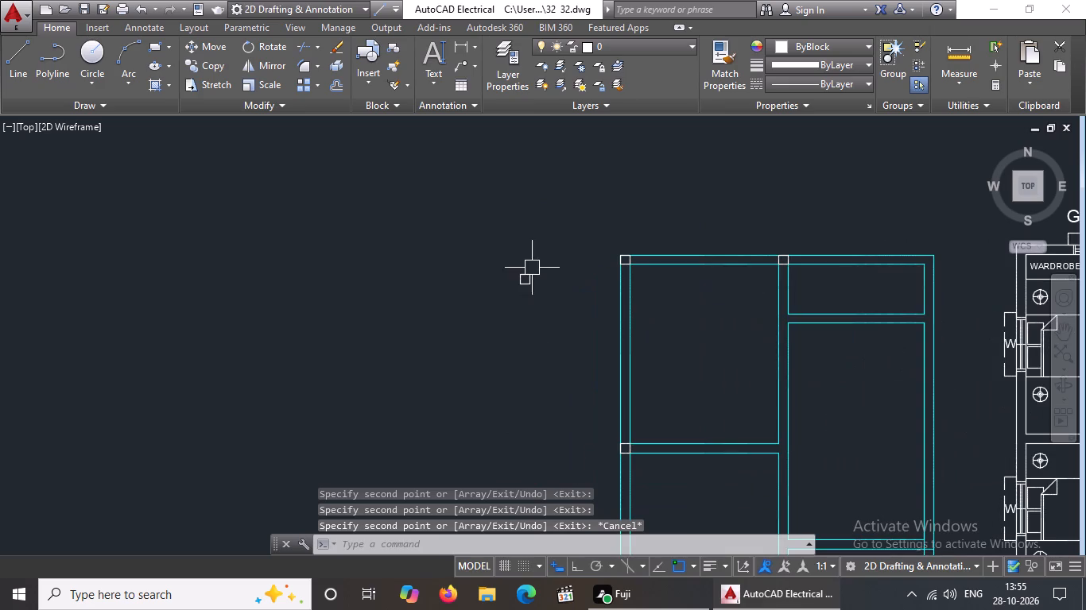
{"action": "left_click_drag", "start_coordinate": [508, 258], "coordinate": [517, 274]}
{"action": "left_click", "coordinate": [560, 318]}
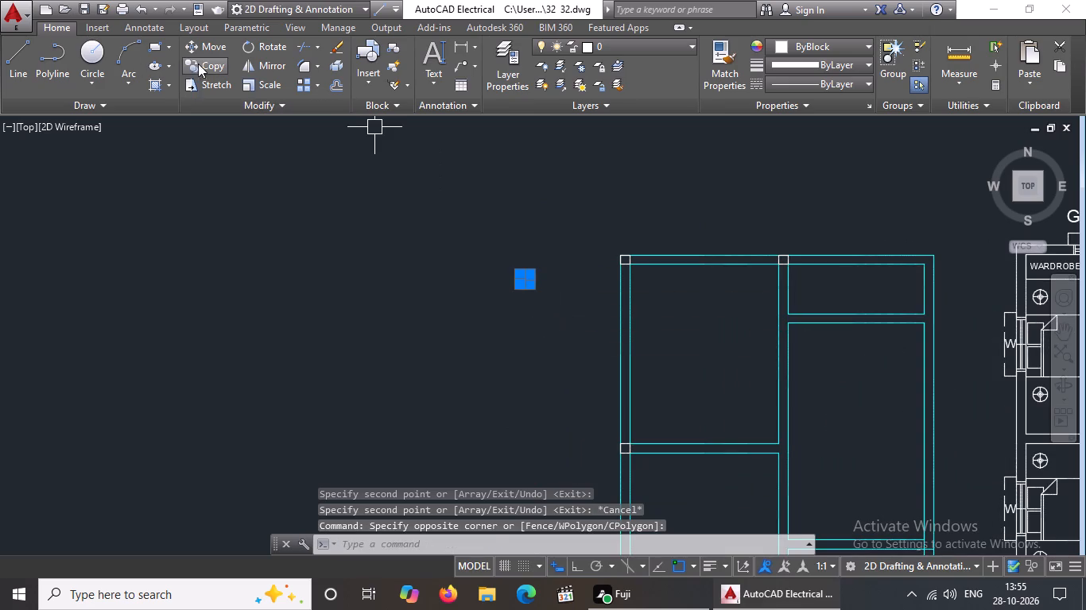
{"action": "left_click", "coordinate": [200, 64]}
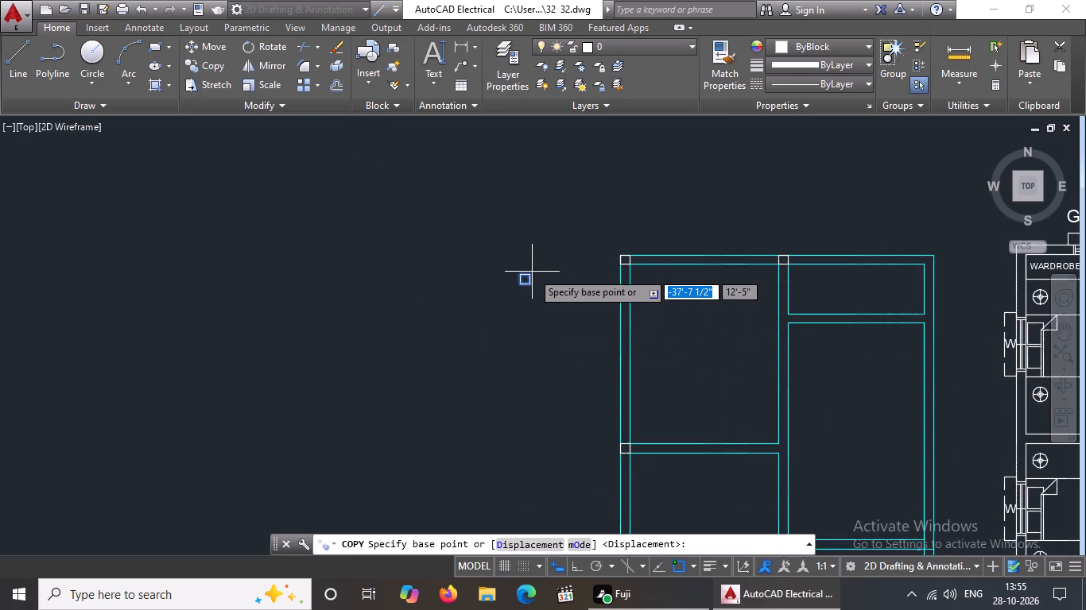
{"action": "left_click", "coordinate": [530, 276]}
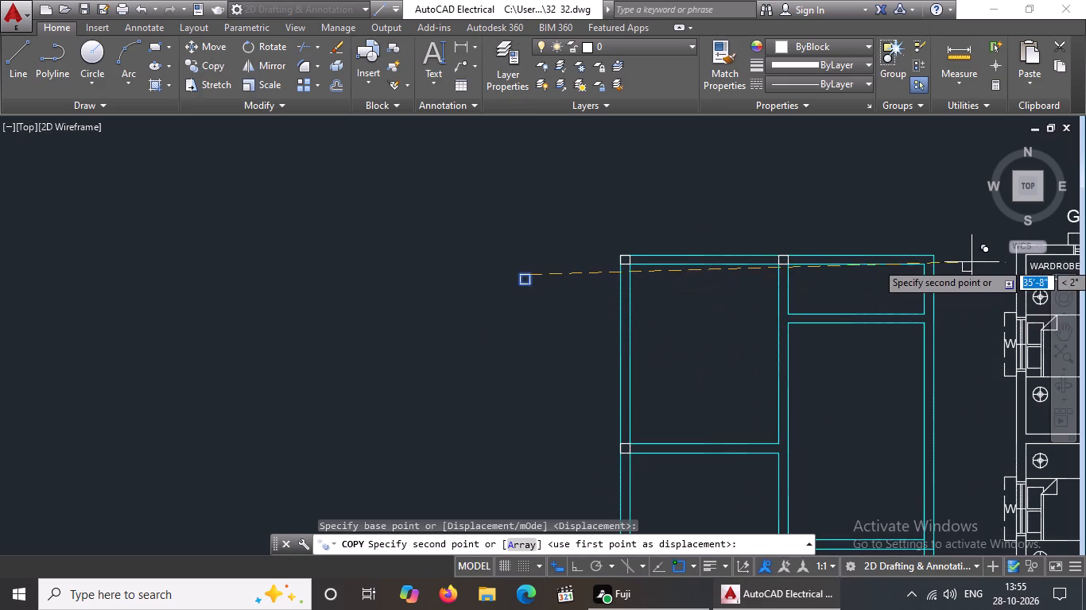
{"action": "scroll", "coordinate": [973, 262], "scroll_direction": "up", "scroll_amount": 3}
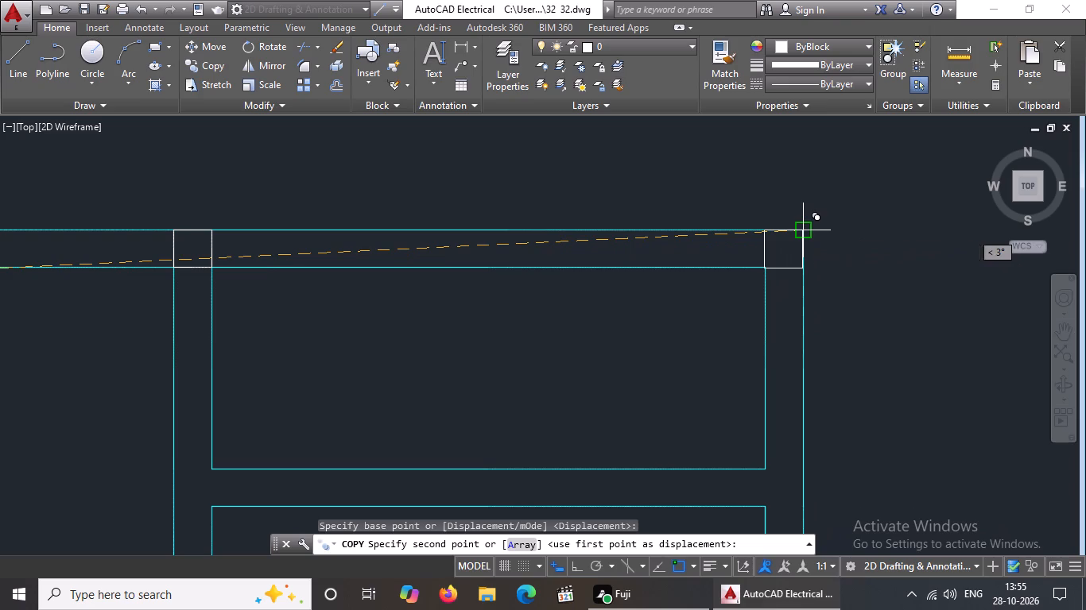
{"action": "left_click", "coordinate": [802, 232]}
Place another copy of the 9" square at the layout's bottom-left corner.
{"action": "scroll", "coordinate": [781, 350], "scroll_direction": "down", "scroll_amount": 5}
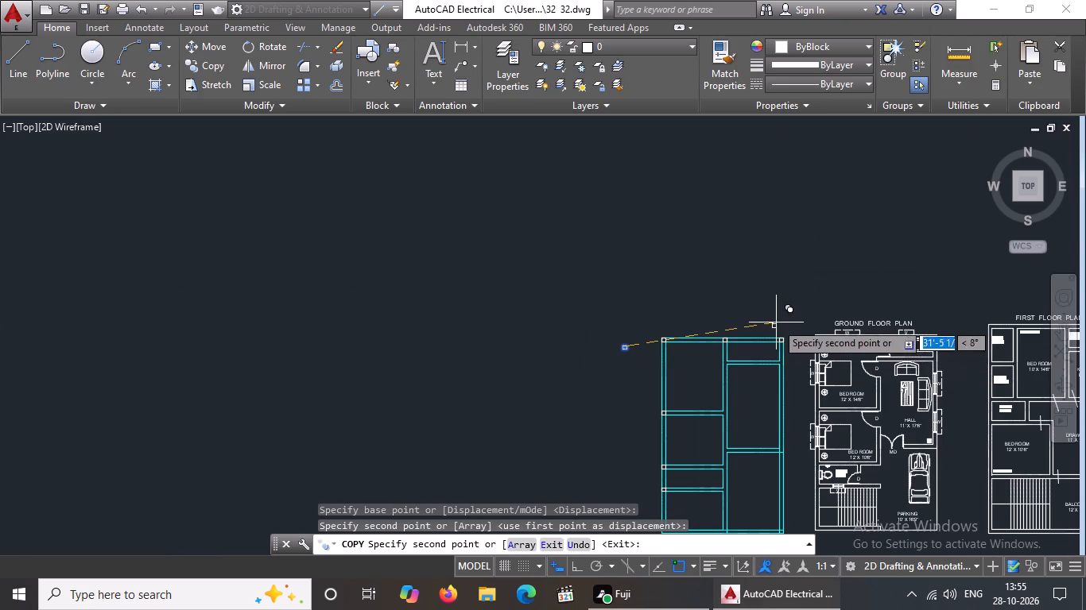
{"action": "scroll", "coordinate": [774, 325], "scroll_direction": "down", "scroll_amount": 3}
{"action": "scroll", "coordinate": [712, 392], "scroll_direction": "down", "scroll_amount": 3}
{"action": "scroll", "coordinate": [733, 468], "scroll_direction": "up", "scroll_amount": 1}
{"action": "middle_click", "coordinate": [697, 387]}
{"action": "scroll", "coordinate": [700, 393], "scroll_direction": "down", "scroll_amount": 1}
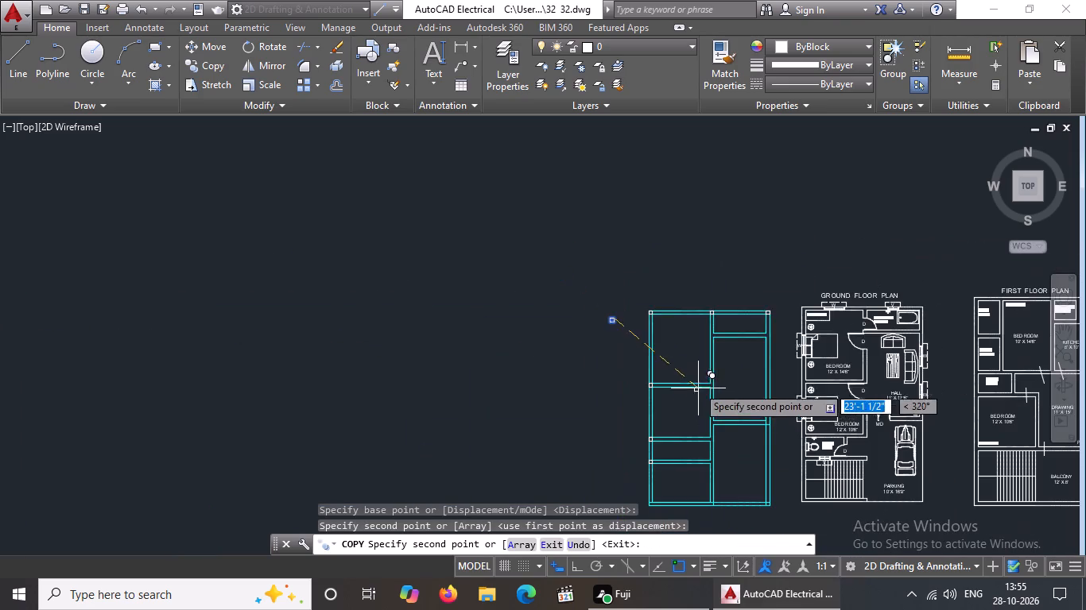
{"action": "scroll", "coordinate": [726, 515], "scroll_direction": "up", "scroll_amount": 3}
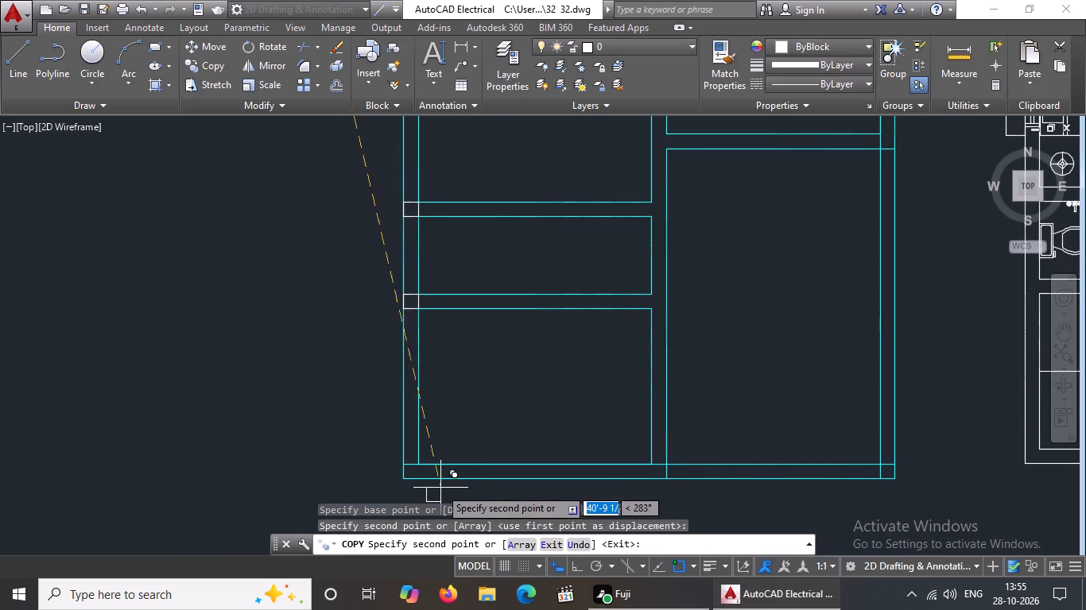
{"action": "scroll", "coordinate": [438, 486], "scroll_direction": "up", "scroll_amount": 2}
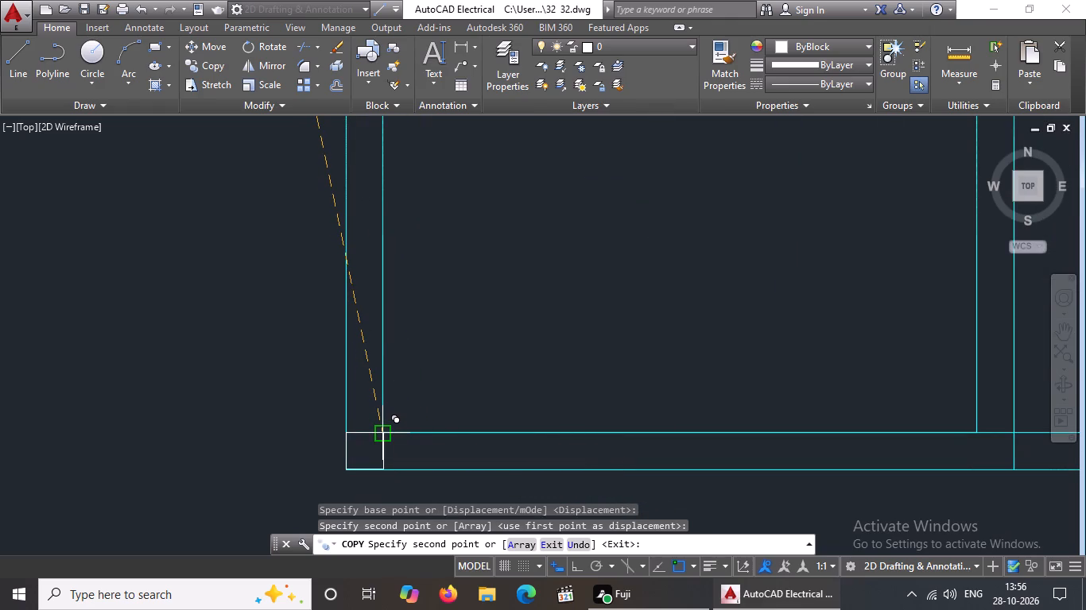
{"action": "left_click", "coordinate": [383, 432]}
Place copies of the 9" square at the middle vertical beam's bottom end, under the bottom beam's lower line, and at the layout's bottom-right corner.
{"action": "scroll", "coordinate": [443, 406], "scroll_direction": "down", "scroll_amount": 2}
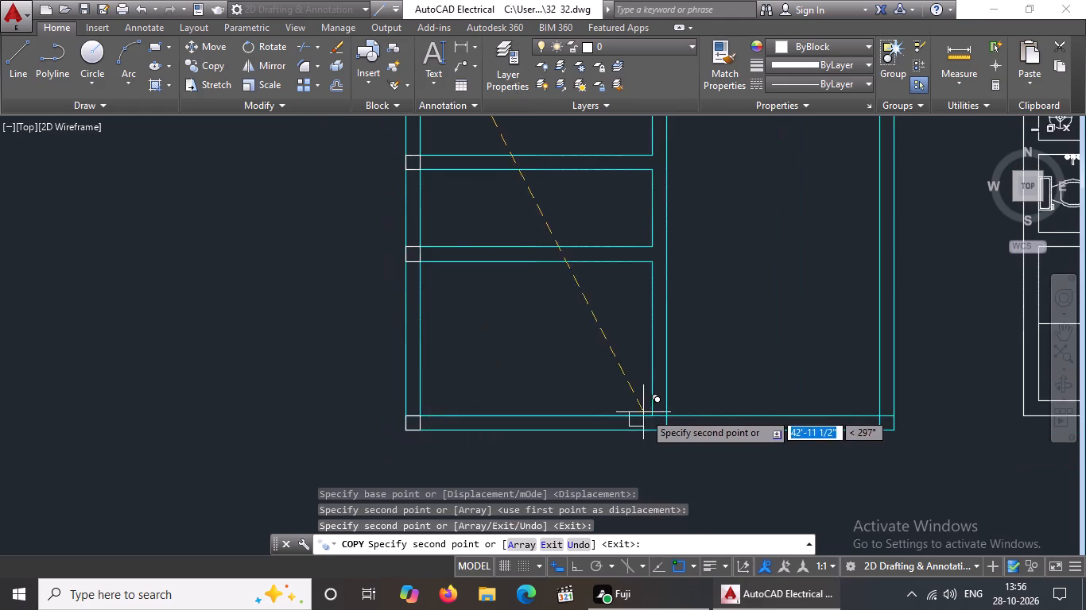
{"action": "scroll", "coordinate": [671, 418], "scroll_direction": "up", "scroll_amount": 2}
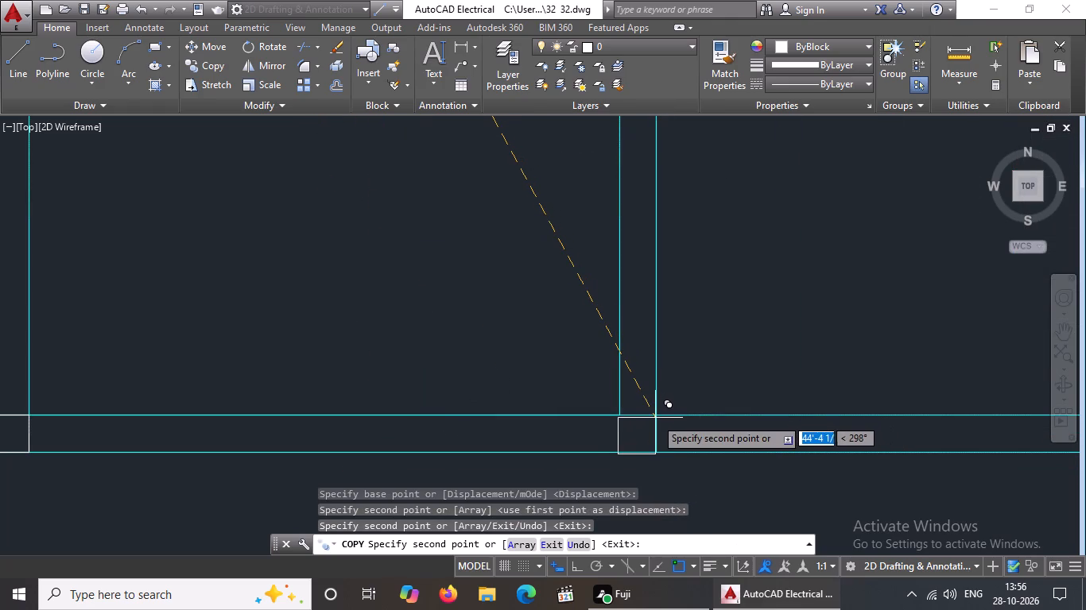
{"action": "scroll", "coordinate": [657, 415], "scroll_direction": "up", "scroll_amount": 2}
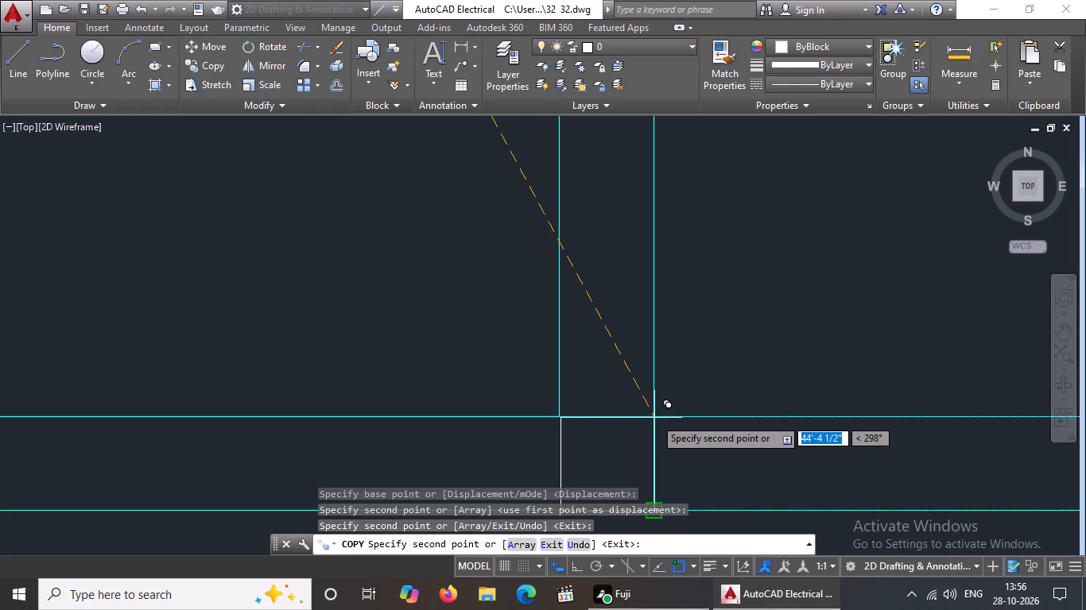
{"action": "scroll", "coordinate": [654, 418], "scroll_direction": "up", "scroll_amount": 2}
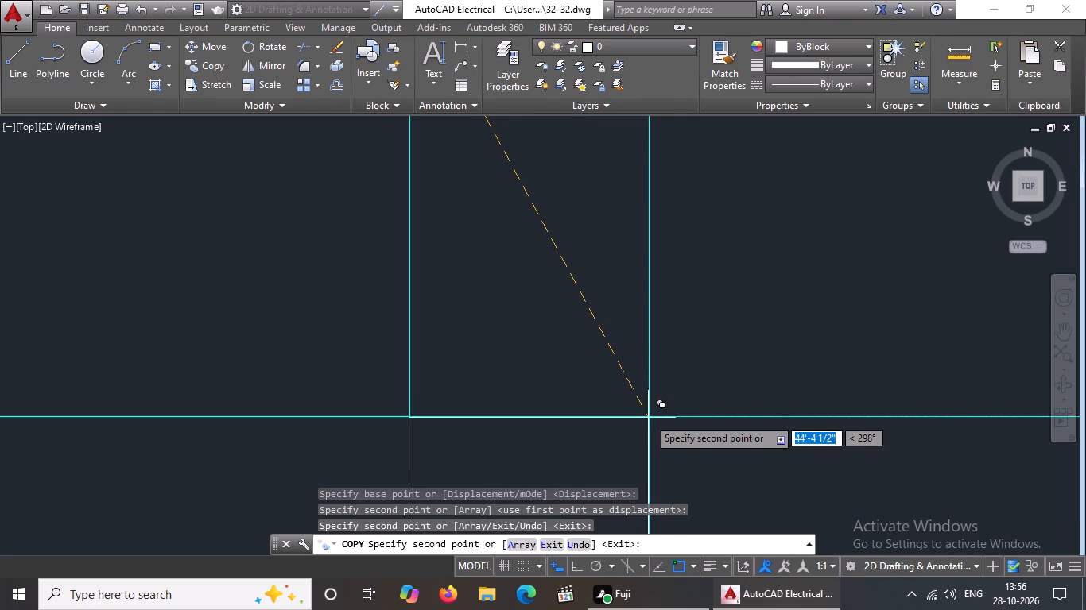
{"action": "scroll", "coordinate": [654, 413], "scroll_direction": "down", "scroll_amount": 2}
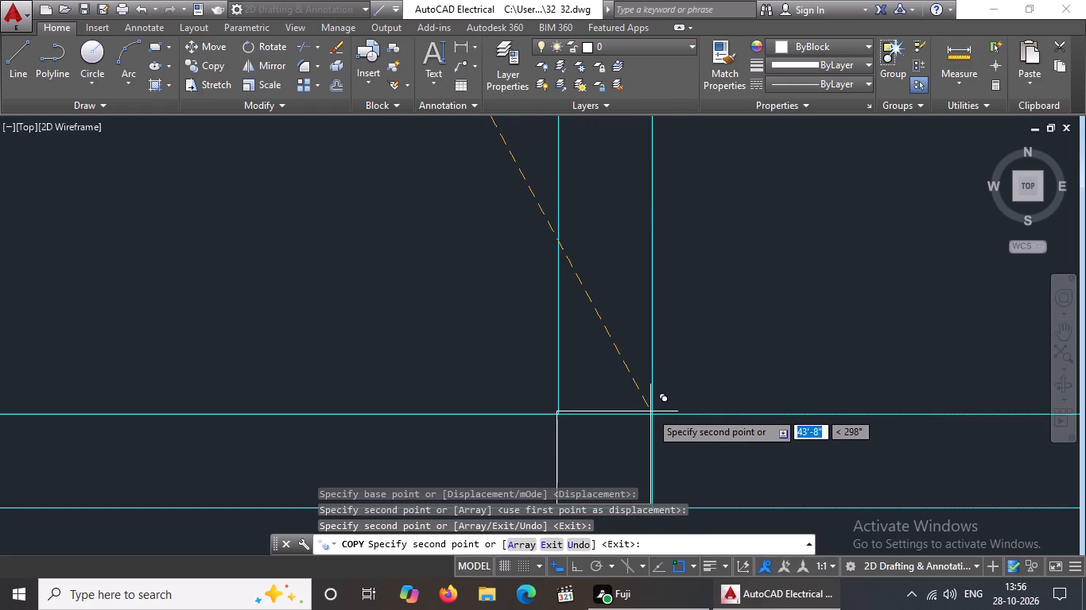
{"action": "left_click", "coordinate": [651, 418]}
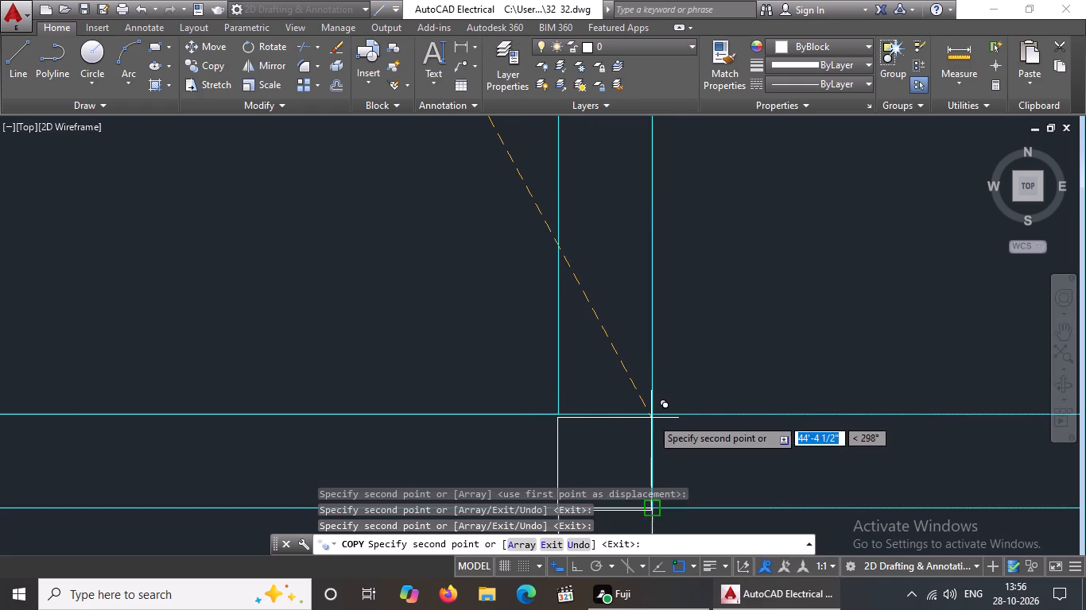
{"action": "scroll", "coordinate": [664, 420], "scroll_direction": "down", "scroll_amount": 5}
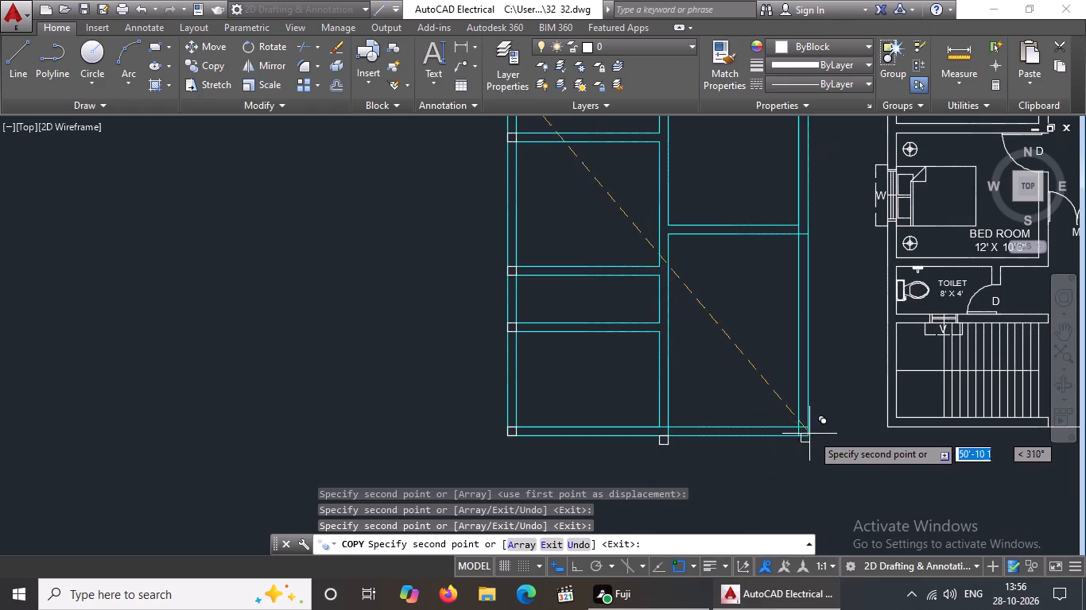
{"action": "scroll", "coordinate": [812, 433], "scroll_direction": "up", "scroll_amount": 5}
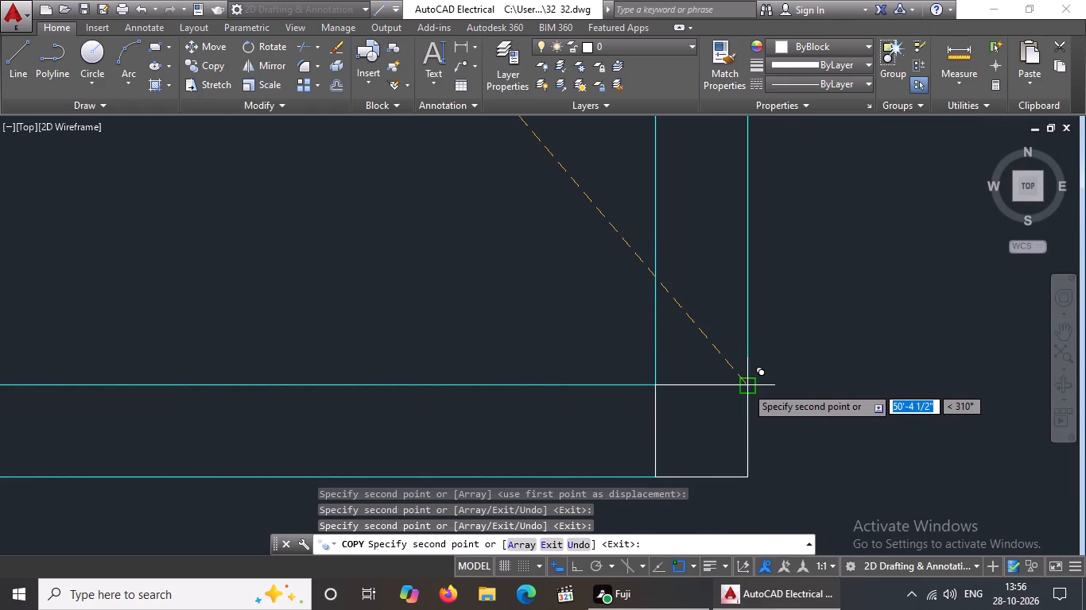
{"action": "left_click", "coordinate": [746, 386]}
{"action": "scroll", "coordinate": [757, 360], "scroll_direction": "down", "scroll_amount": 6}
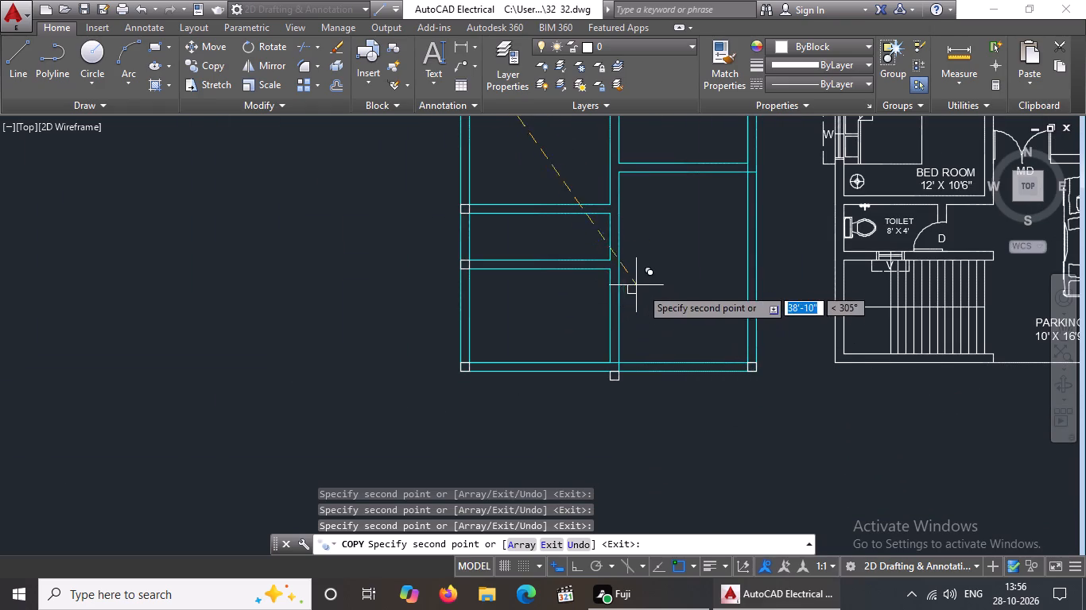
{"action": "middle_click_drag", "start_coordinate": [715, 245], "coordinate": [715, 307]}
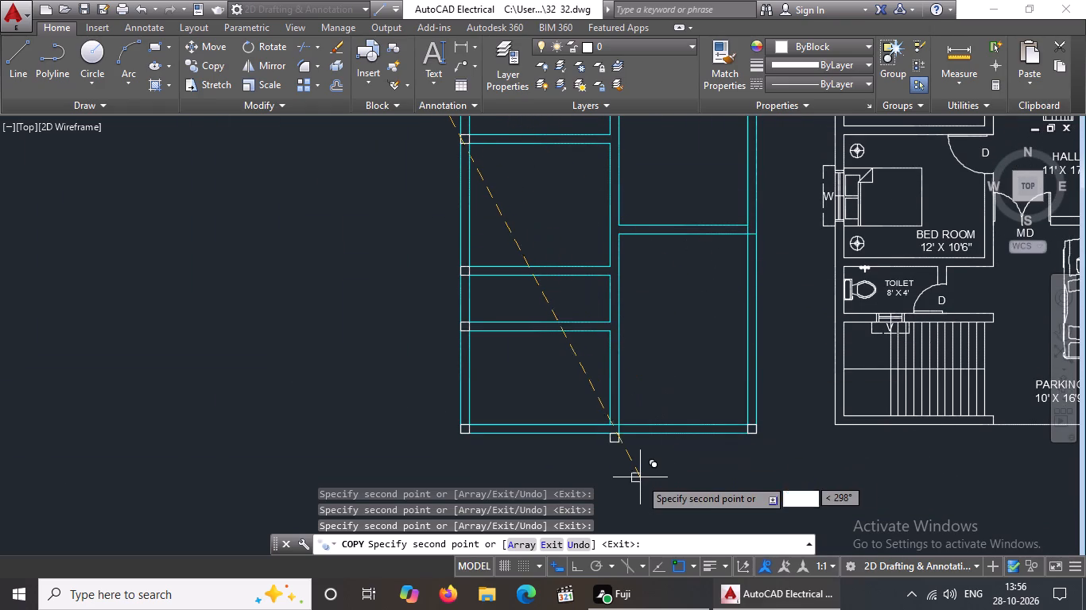
{"action": "key", "text": "Escape"}
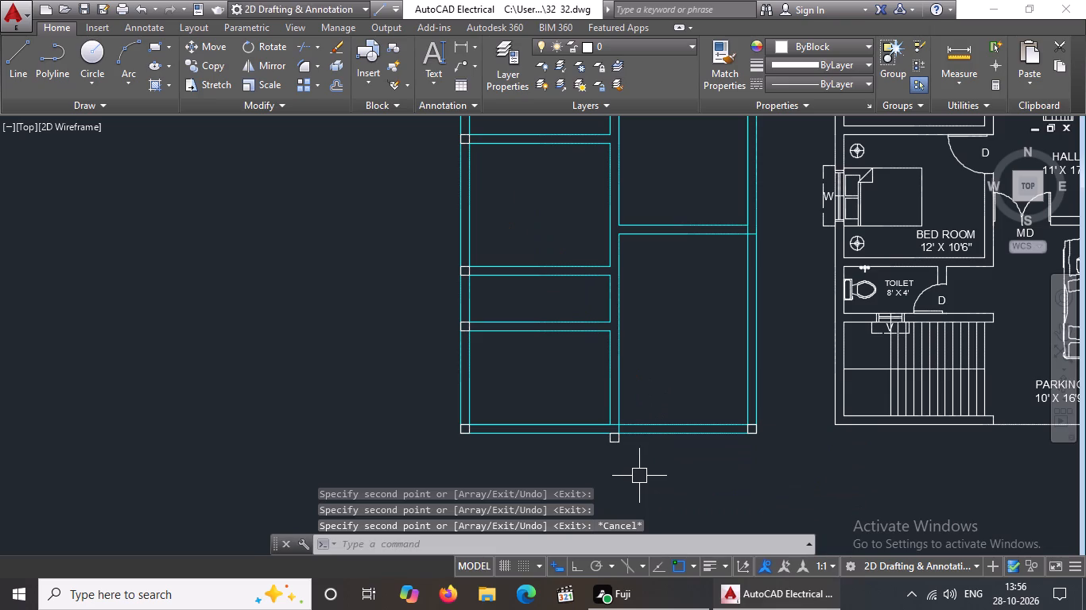
Move the square under the bottom beam up 9" by its top-left corner into the middle vertical beam's bottom junction.
{"action": "scroll", "coordinate": [597, 479], "scroll_direction": "up", "scroll_amount": 4}
{"action": "left_click_drag", "start_coordinate": [599, 215], "coordinate": [606, 227]}
{"action": "left_click", "coordinate": [748, 360]}
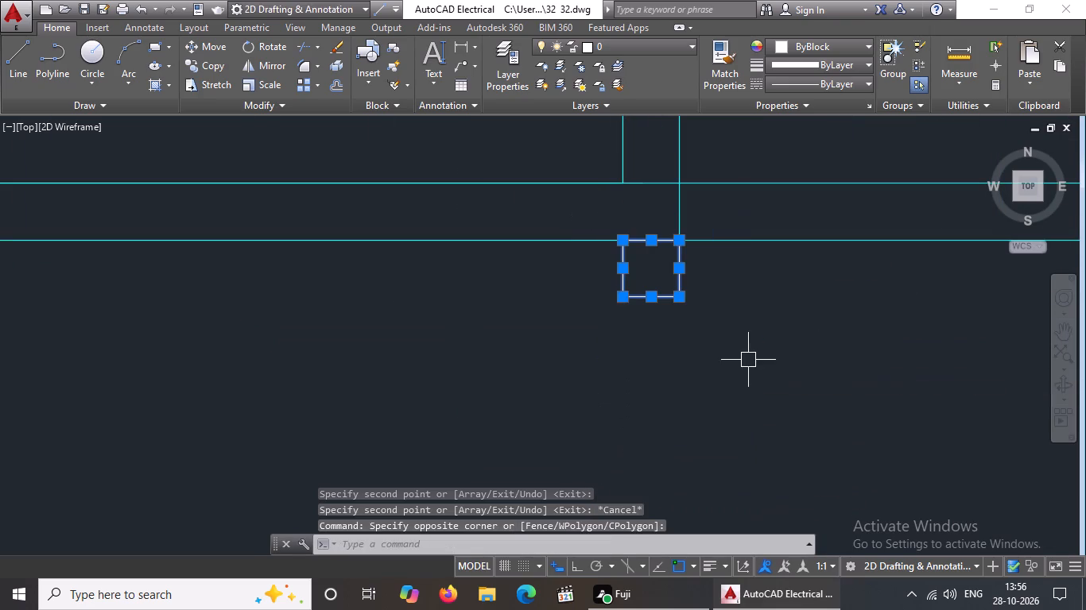
{"action": "left_click", "coordinate": [204, 40]}
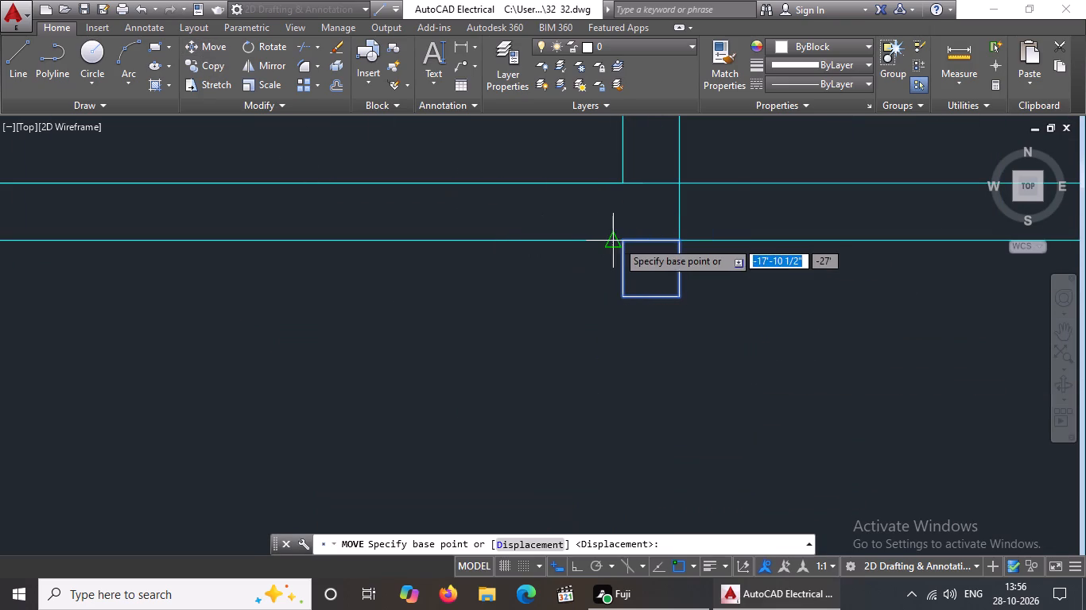
{"action": "left_click", "coordinate": [622, 241]}
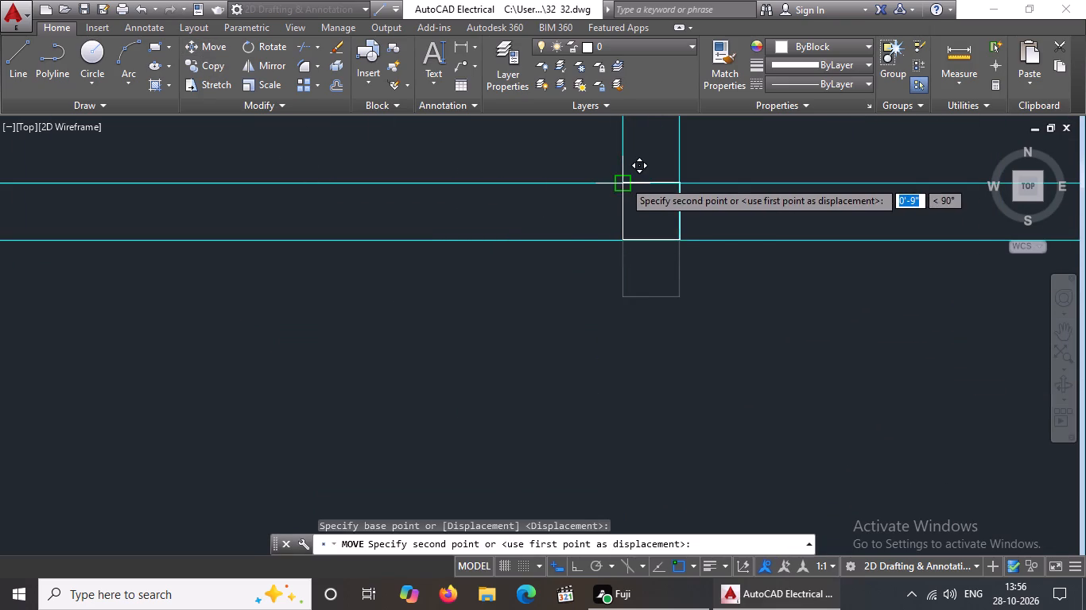
{"action": "left_click_drag", "start_coordinate": [624, 180], "coordinate": [624, 199]}
Copy the 9" square at the middle vertical beam's bottom end by its top-left corner to that beam's junction with the lowest left-side cross beam.
{"action": "scroll", "coordinate": [625, 264], "scroll_direction": "down", "scroll_amount": 6}
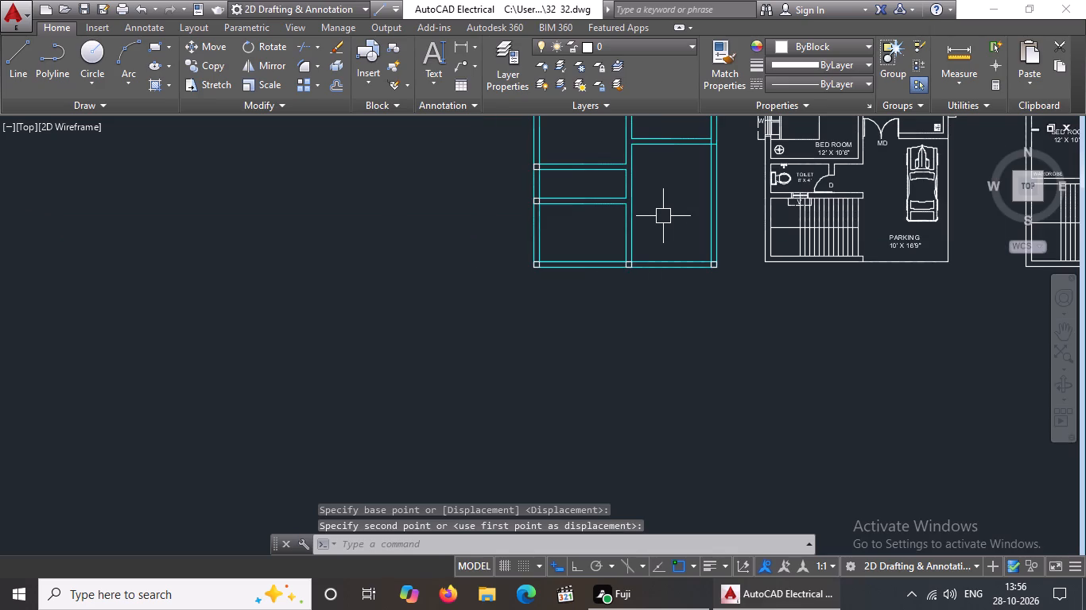
{"action": "middle_click_drag", "start_coordinate": [661, 222], "coordinate": [633, 334]}
{"action": "scroll", "coordinate": [633, 336], "scroll_direction": "down", "scroll_amount": 1}
{"action": "scroll", "coordinate": [638, 368], "scroll_direction": "up", "scroll_amount": 4}
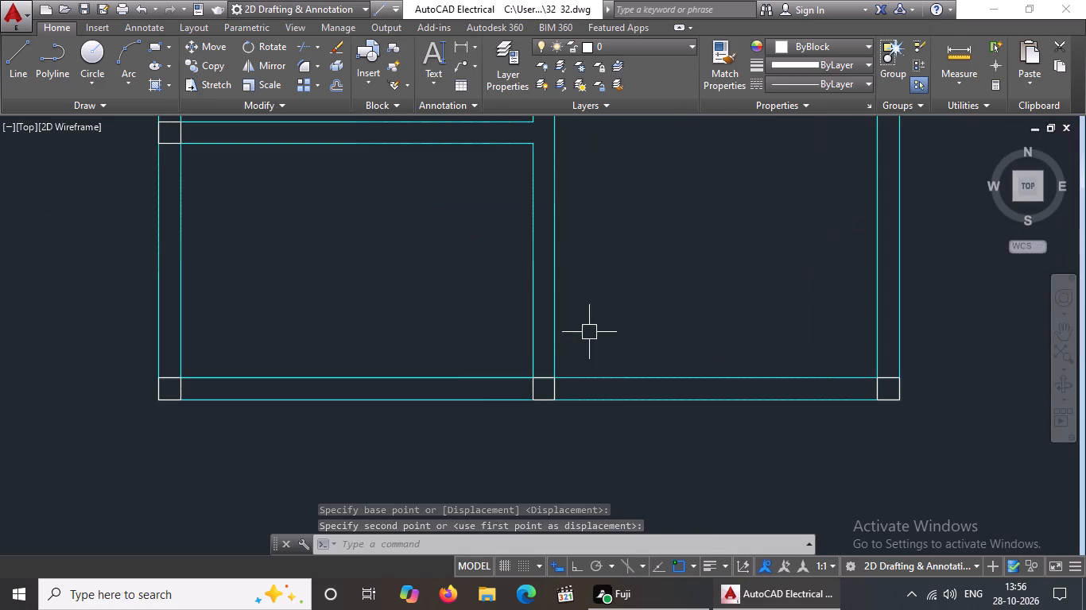
{"action": "left_click", "coordinate": [505, 359]}
{"action": "left_click", "coordinate": [583, 418]}
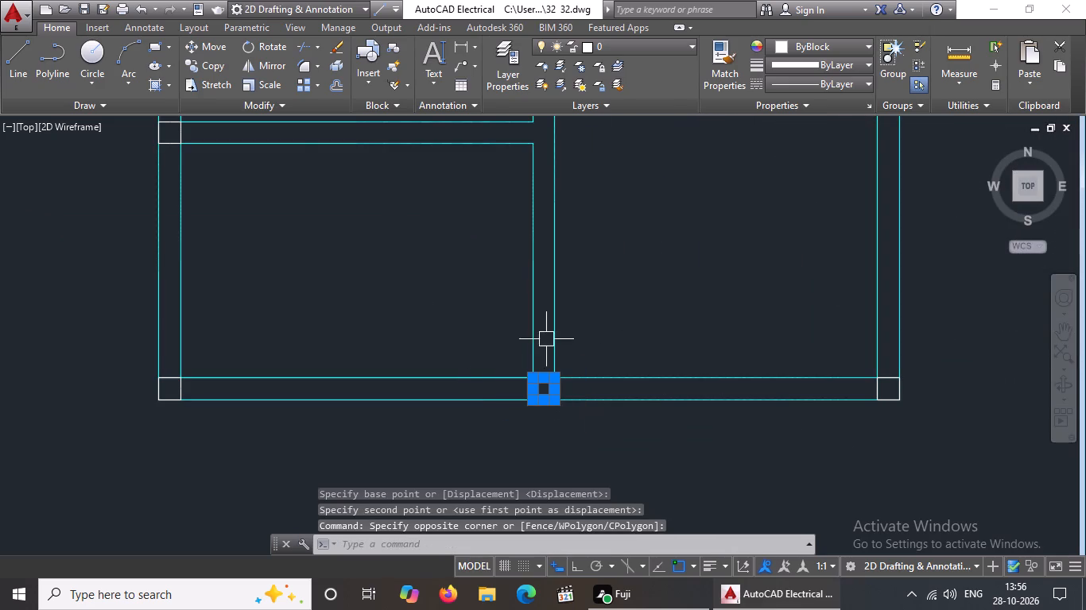
{"action": "left_click", "coordinate": [215, 64]}
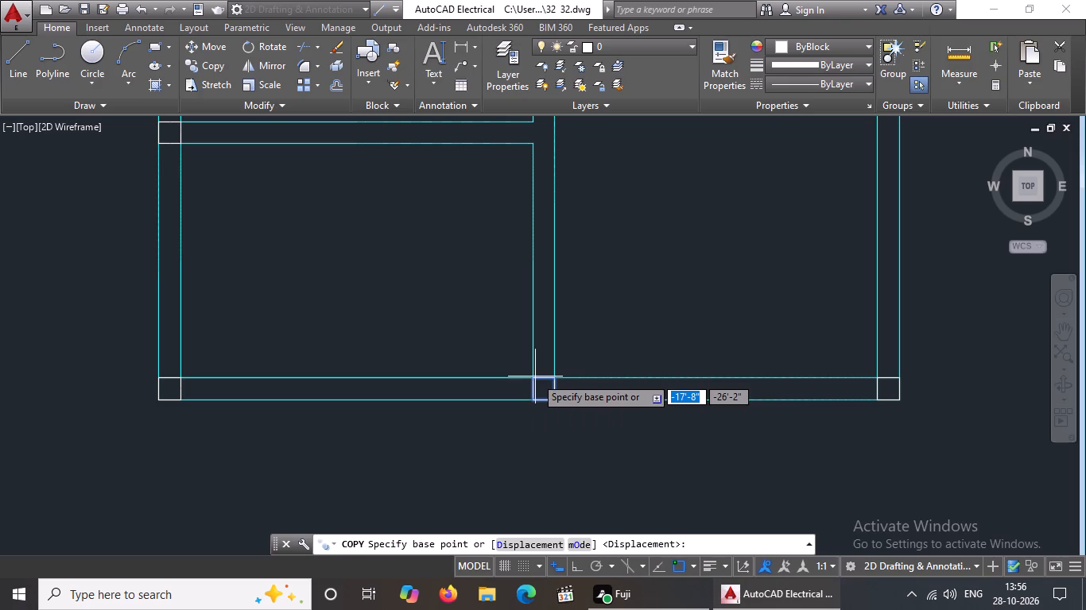
{"action": "left_click_drag", "start_coordinate": [534, 378], "coordinate": [532, 370]}
{"action": "scroll", "coordinate": [537, 214], "scroll_direction": "down", "scroll_amount": 2}
{"action": "scroll", "coordinate": [536, 184], "scroll_direction": "up", "scroll_amount": 3}
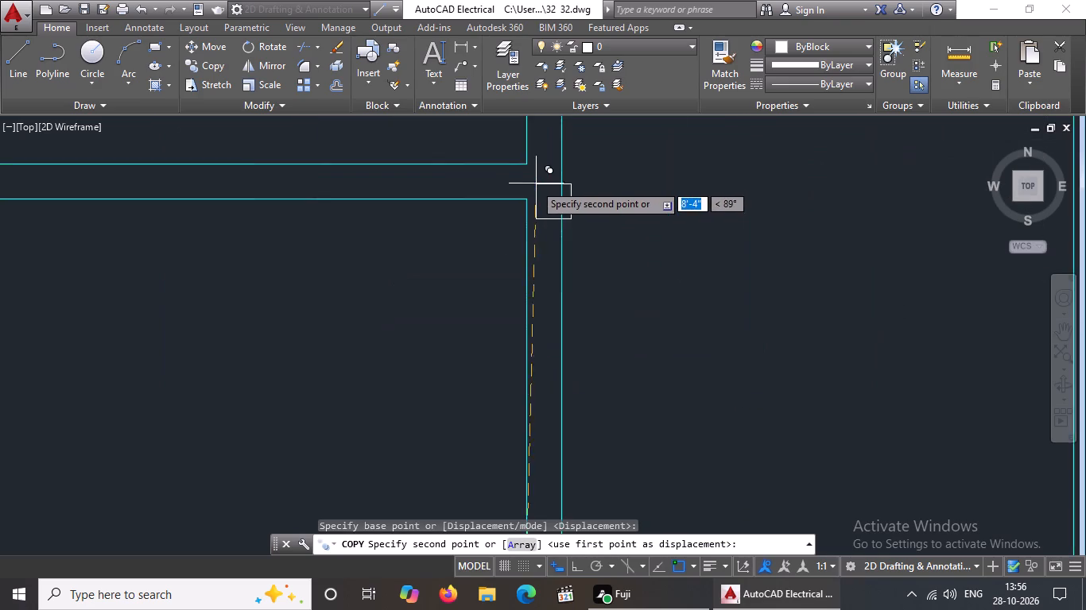
{"action": "scroll", "coordinate": [533, 184], "scroll_direction": "up", "scroll_amount": 2}
{"action": "left_click", "coordinate": [512, 130]}
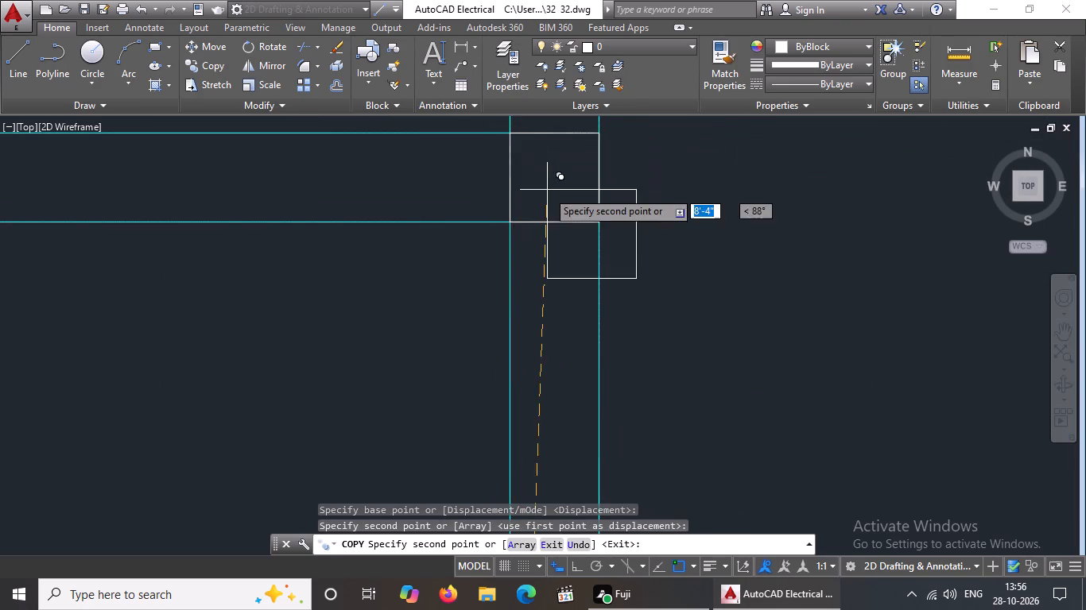
Place another copy of the square where the second-lowest left-side cross beam meets the middle vertical beam.
{"action": "scroll", "coordinate": [547, 191], "scroll_direction": "down", "scroll_amount": 4}
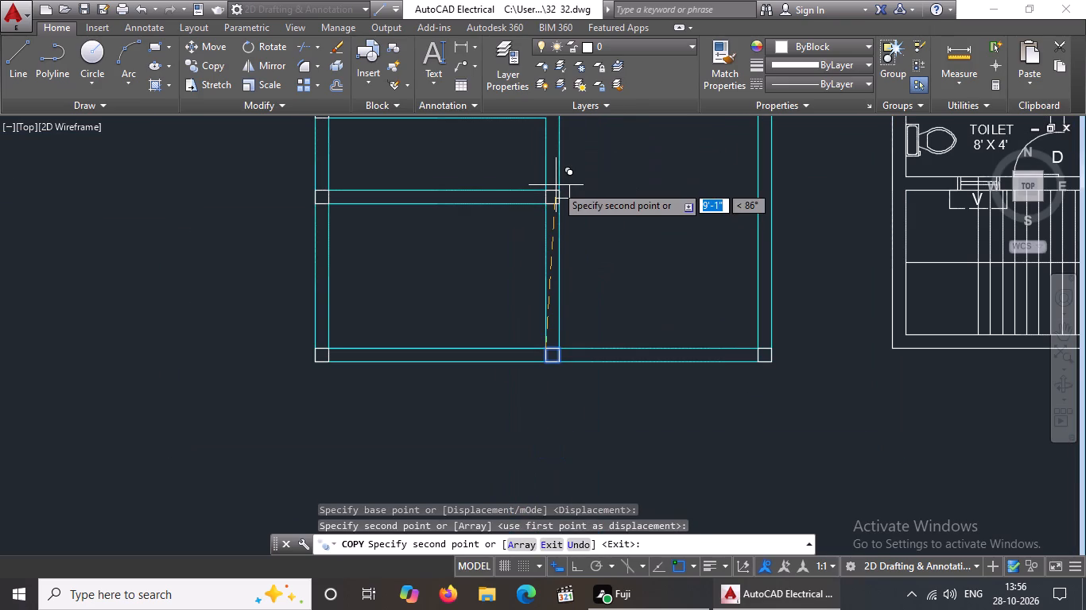
{"action": "scroll", "coordinate": [544, 194], "scroll_direction": "down", "scroll_amount": 2}
{"action": "scroll", "coordinate": [549, 165], "scroll_direction": "up", "scroll_amount": 2}
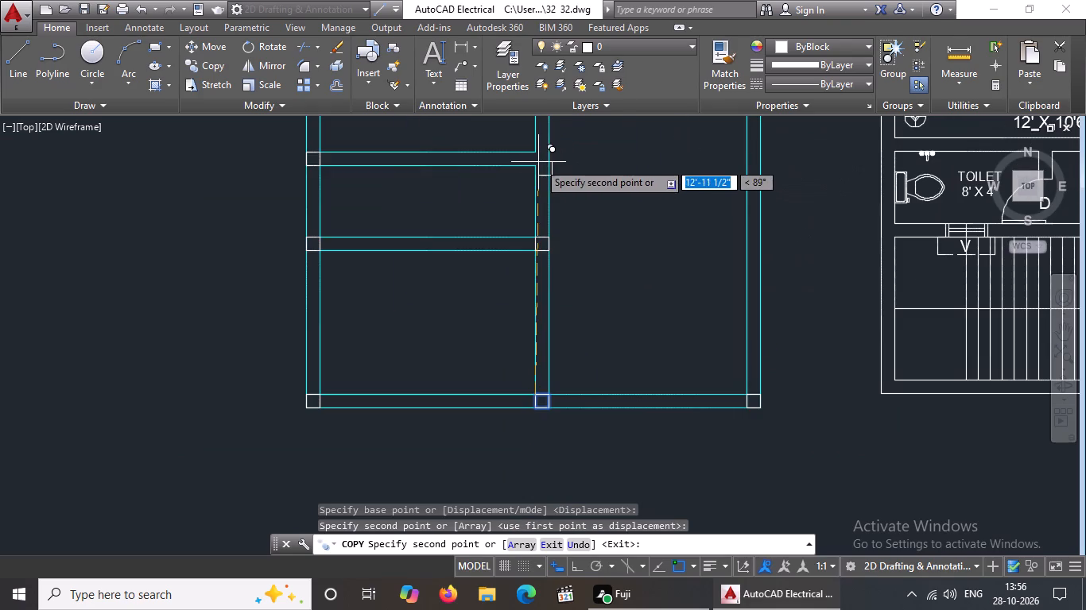
{"action": "middle_click_drag", "start_coordinate": [541, 180], "coordinate": [535, 400]}
{"action": "scroll", "coordinate": [535, 386], "scroll_direction": "up", "scroll_amount": 3}
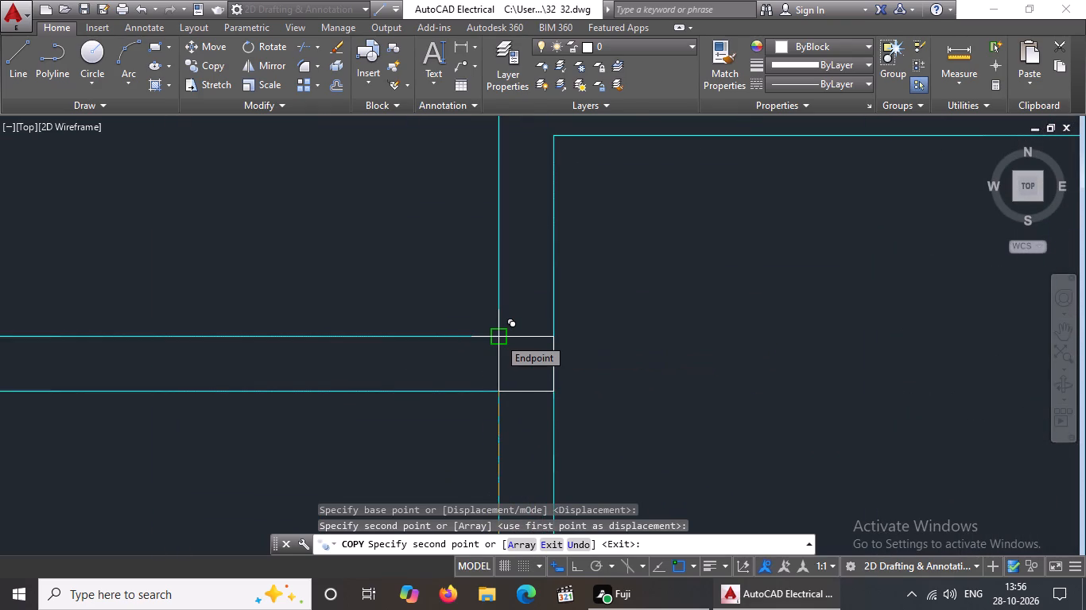
{"action": "left_click", "coordinate": [498, 338]}
Place copies of the square where the lower and upper right-side cross beams meet the layout's right vertical beam.
{"action": "scroll", "coordinate": [557, 342], "scroll_direction": "down", "scroll_amount": 4}
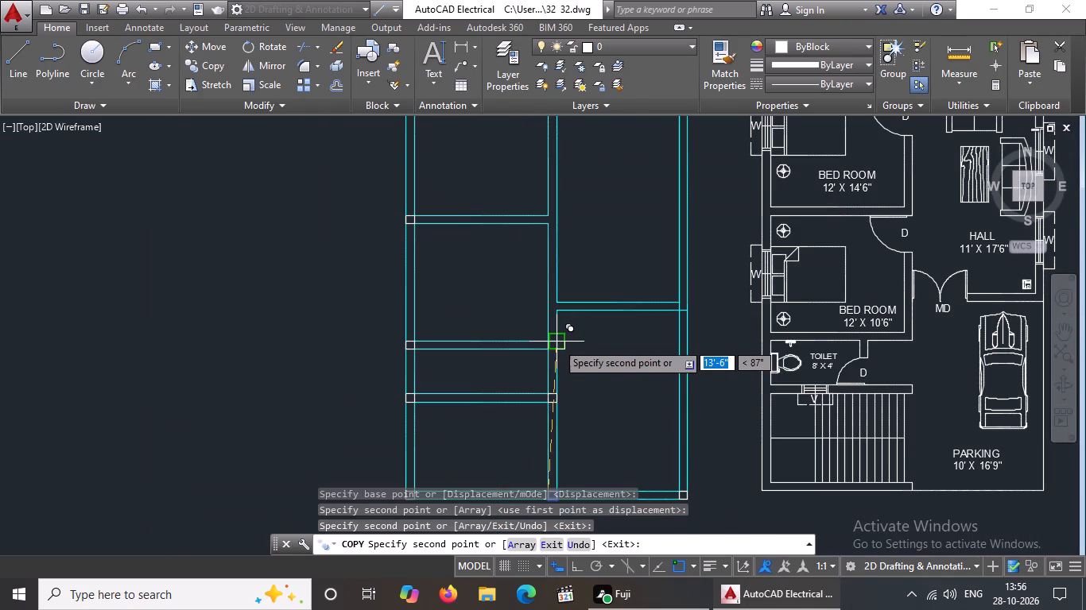
{"action": "scroll", "coordinate": [713, 295], "scroll_direction": "up", "scroll_amount": 5}
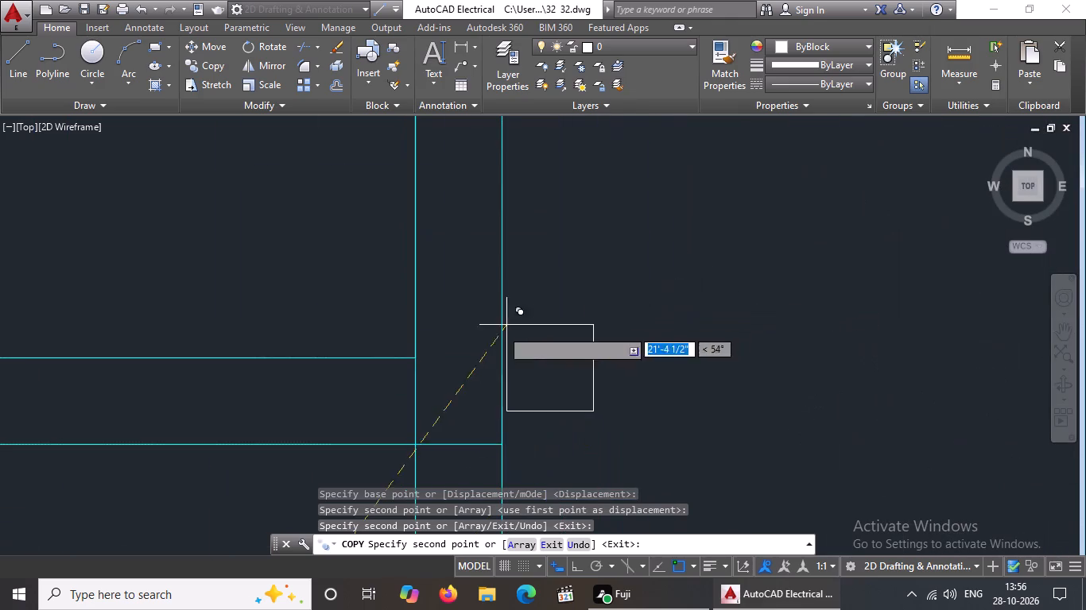
{"action": "left_click", "coordinate": [416, 355]}
{"action": "scroll", "coordinate": [495, 347], "scroll_direction": "down", "scroll_amount": 6}
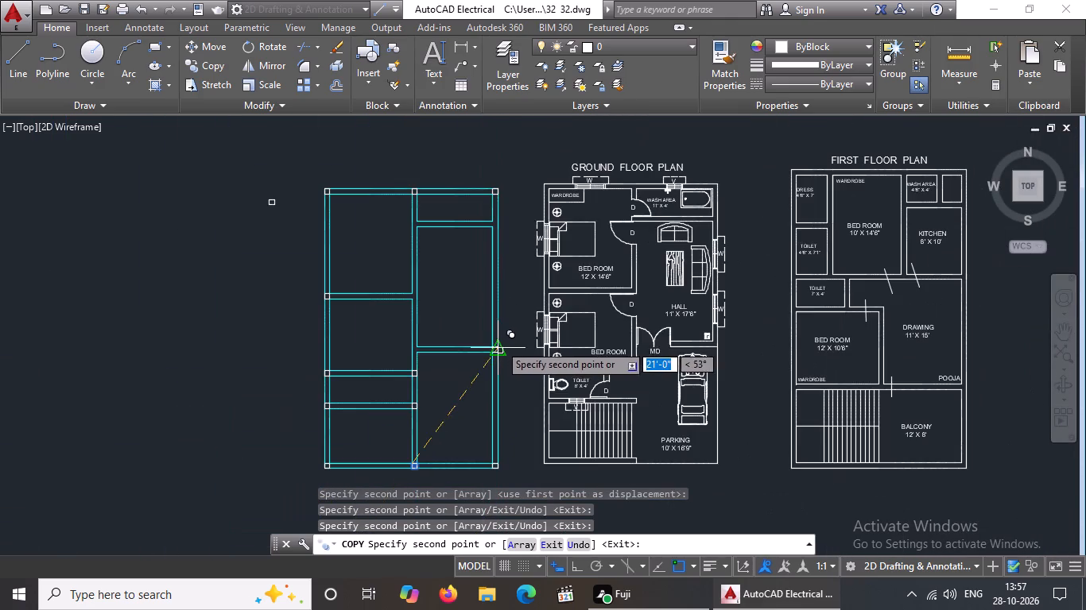
{"action": "scroll", "coordinate": [486, 191], "scroll_direction": "up", "scroll_amount": 4}
{"action": "scroll", "coordinate": [499, 278], "scroll_direction": "up", "scroll_amount": 3}
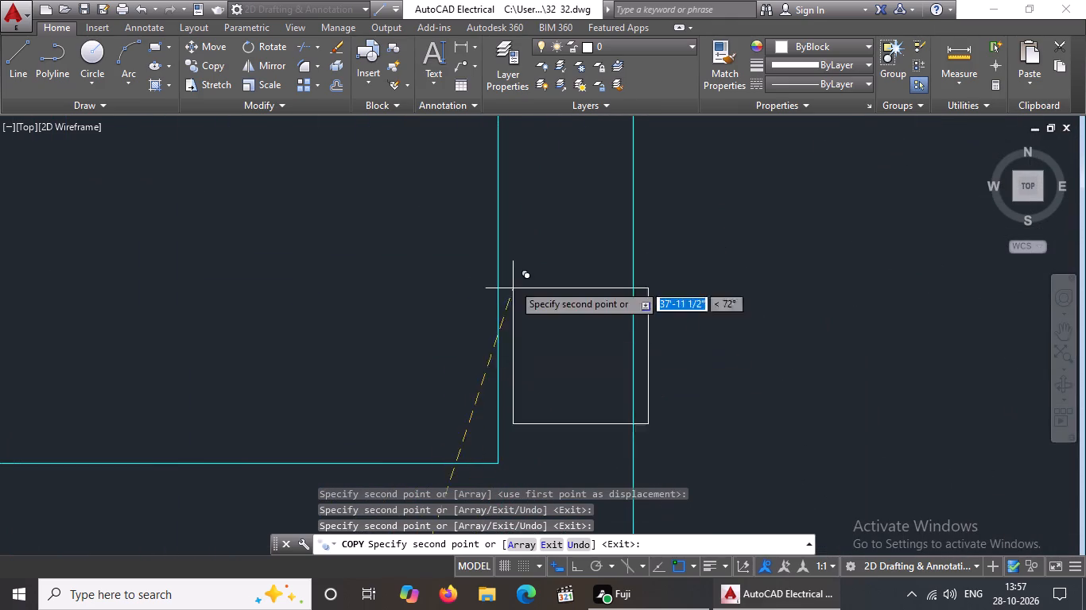
{"action": "scroll", "coordinate": [513, 276], "scroll_direction": "down", "scroll_amount": 3}
{"action": "scroll", "coordinate": [520, 339], "scroll_direction": "up", "scroll_amount": 2}
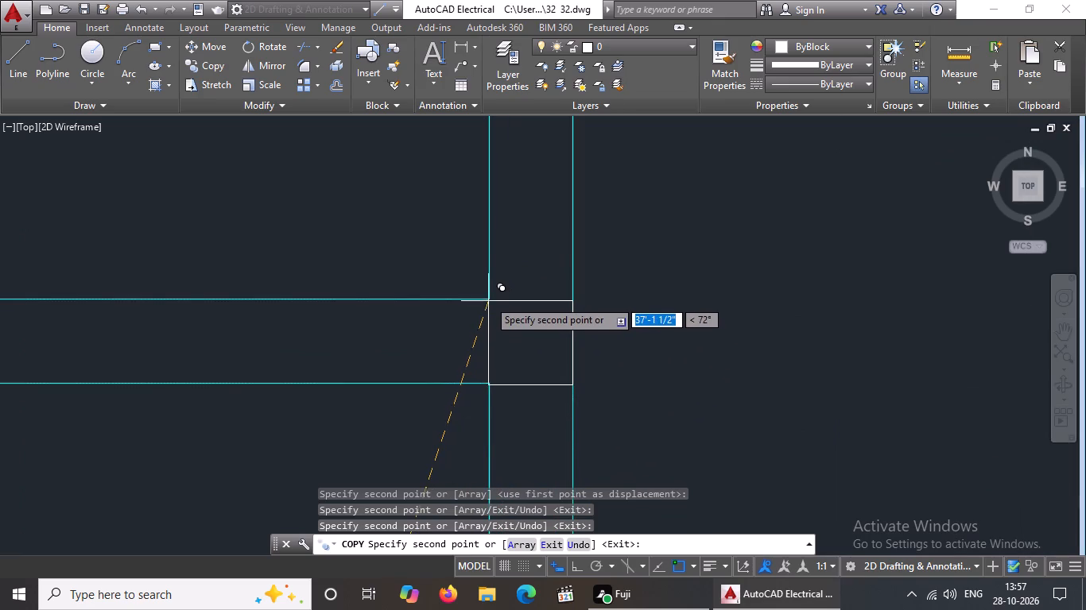
{"action": "left_click", "coordinate": [488, 298]}
Place a copy of the square where the uppermost interior left-side cross beam meets the middle vertical beam, ending the copying.
{"action": "scroll", "coordinate": [636, 231], "scroll_direction": "down", "scroll_amount": 4}
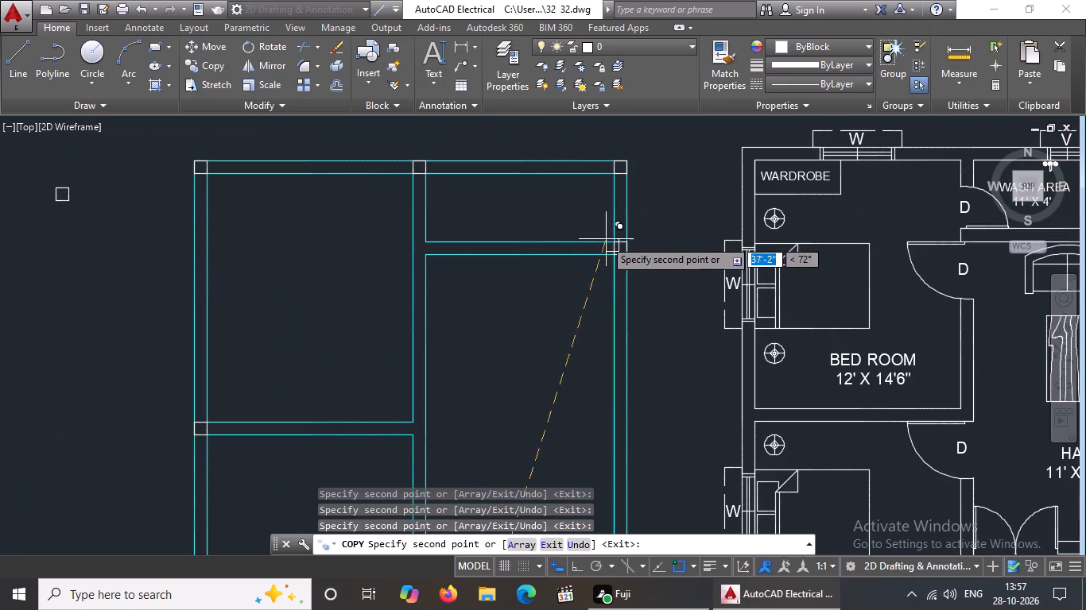
{"action": "scroll", "coordinate": [424, 427], "scroll_direction": "up", "scroll_amount": 3}
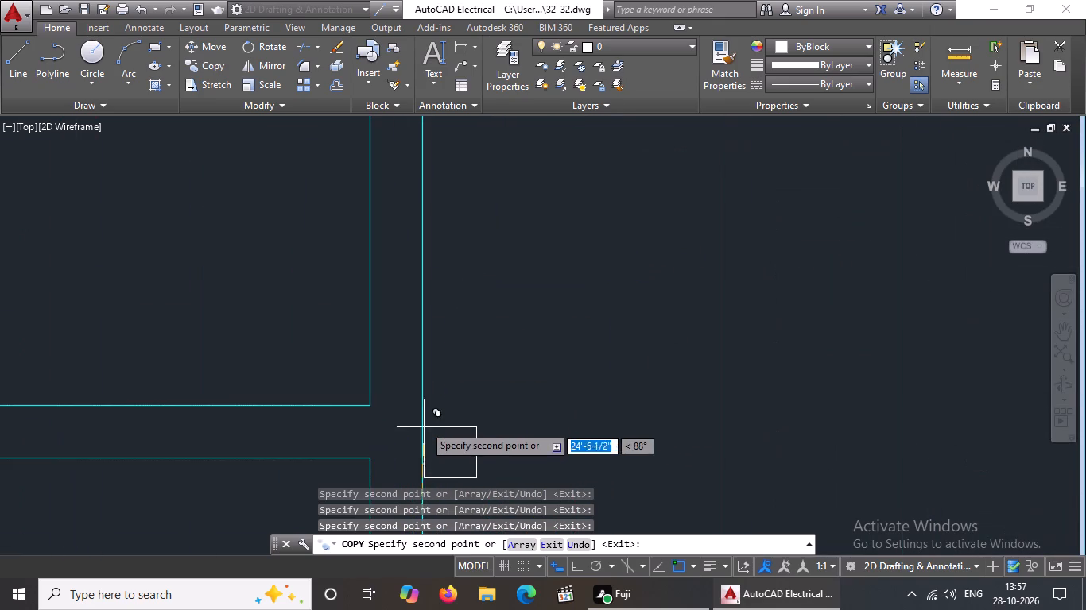
{"action": "left_click", "coordinate": [370, 404]}
{"action": "scroll", "coordinate": [510, 386], "scroll_direction": "down", "scroll_amount": 6}
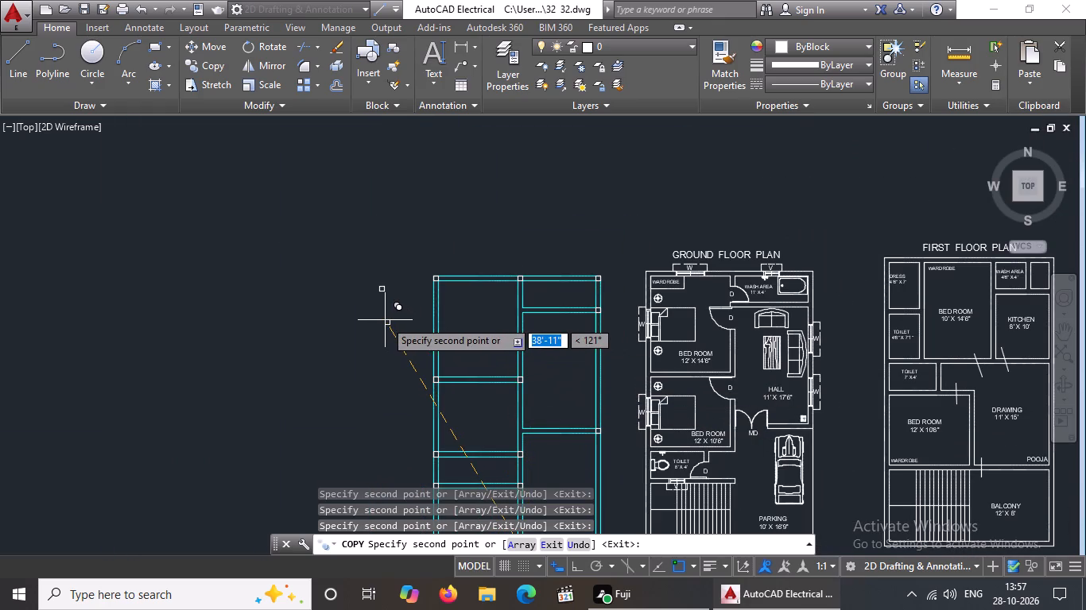
{"action": "key", "text": "Escape"}
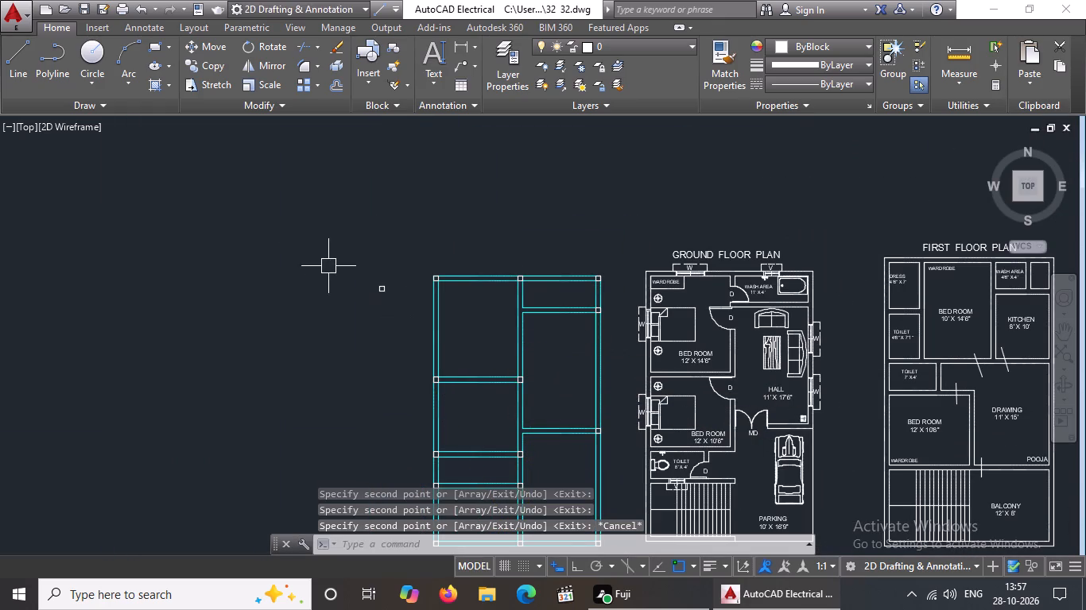
Move the loose 9" square left of the layout by its upper-right corner to the middle vertical beam's junction with the upper right-side cross beam.
{"action": "left_click", "coordinate": [335, 255]}
{"action": "left_click", "coordinate": [407, 314]}
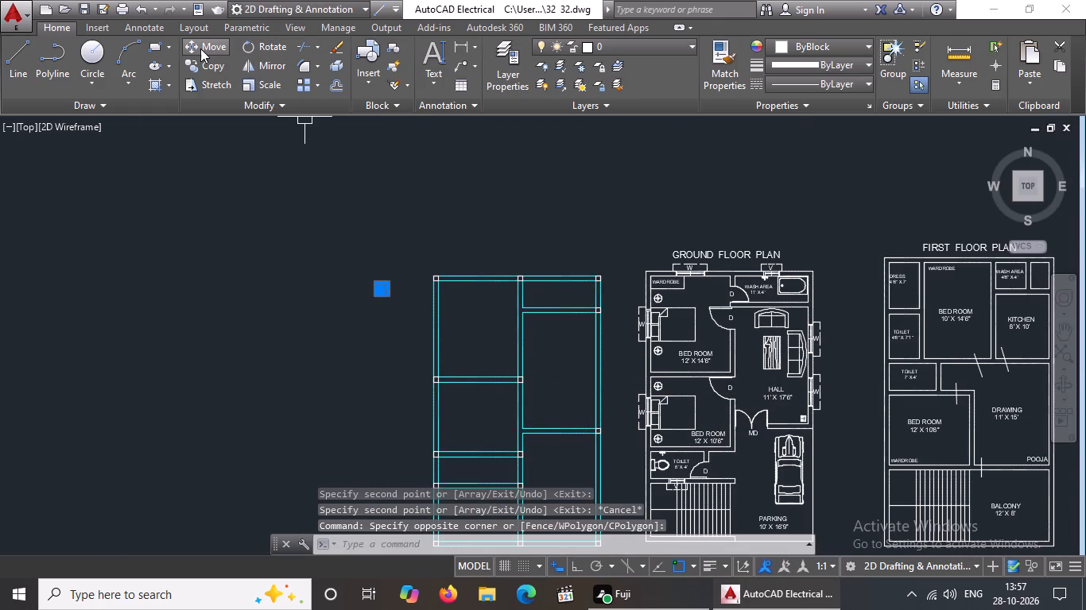
{"action": "left_click", "coordinate": [204, 44]}
{"action": "scroll", "coordinate": [398, 312], "scroll_direction": "up", "scroll_amount": 2}
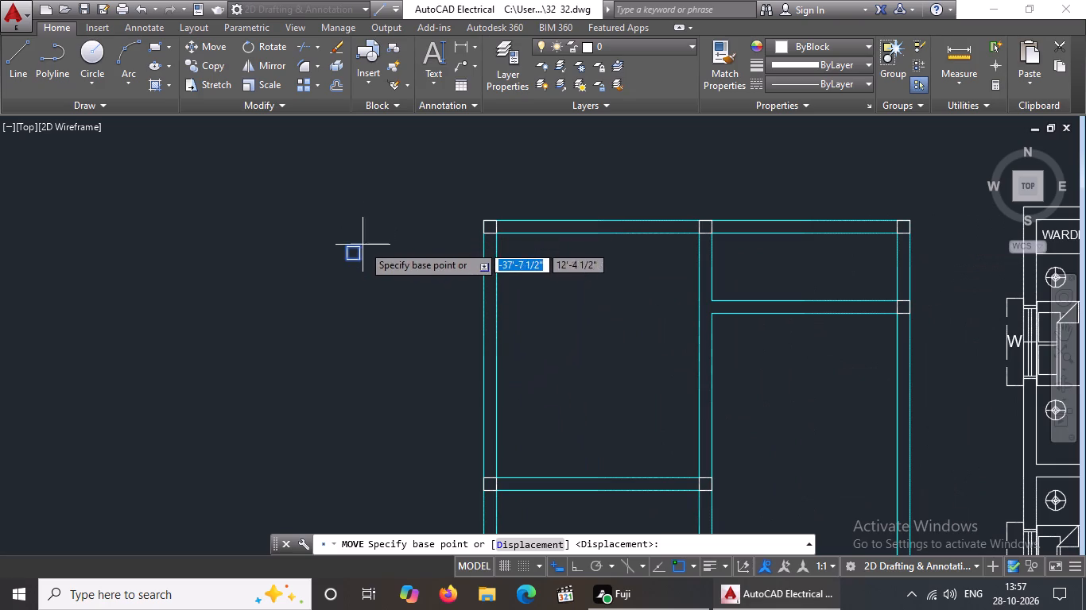
{"action": "left_click", "coordinate": [359, 246]}
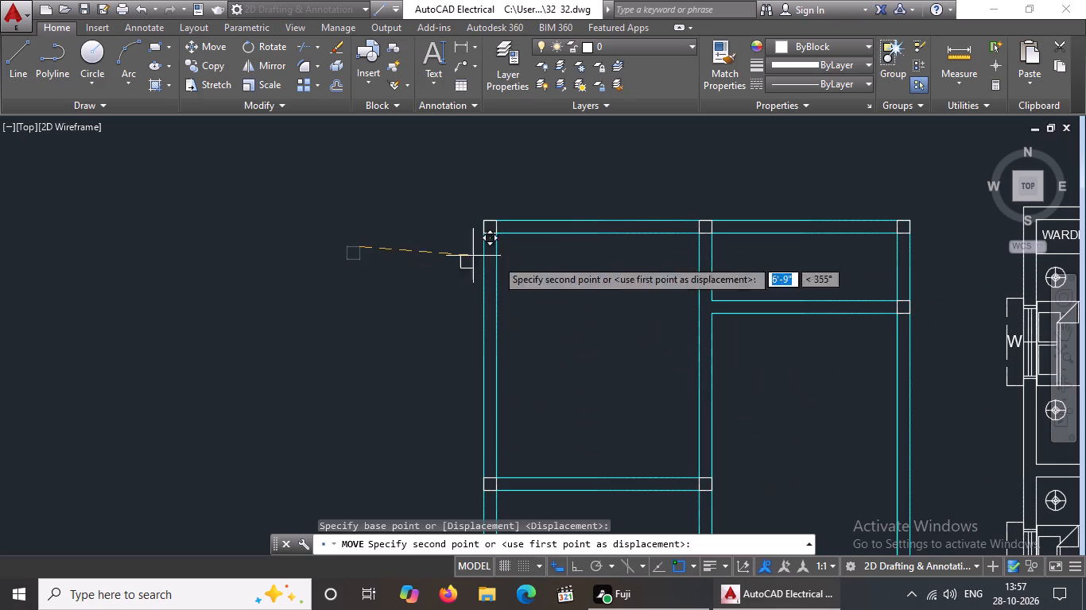
{"action": "scroll", "coordinate": [716, 304], "scroll_direction": "up", "scroll_amount": 4}
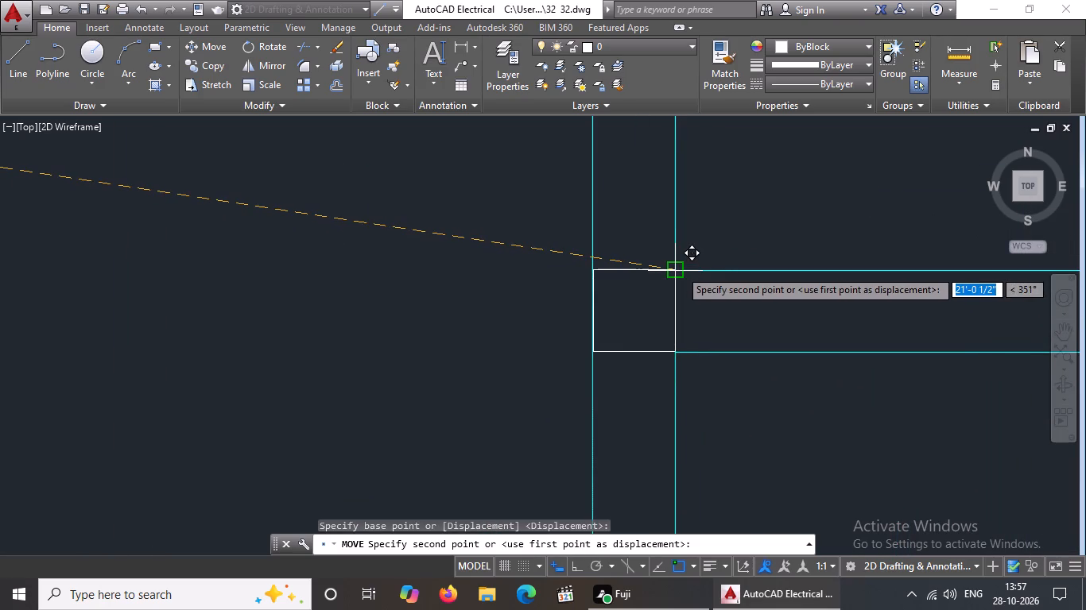
{"action": "left_click", "coordinate": [680, 269]}
Copy that square by its upper-right corner down to the middle vertical beam's junction with the lower right-side cross beam.
{"action": "scroll", "coordinate": [682, 266], "scroll_direction": "down", "scroll_amount": 3}
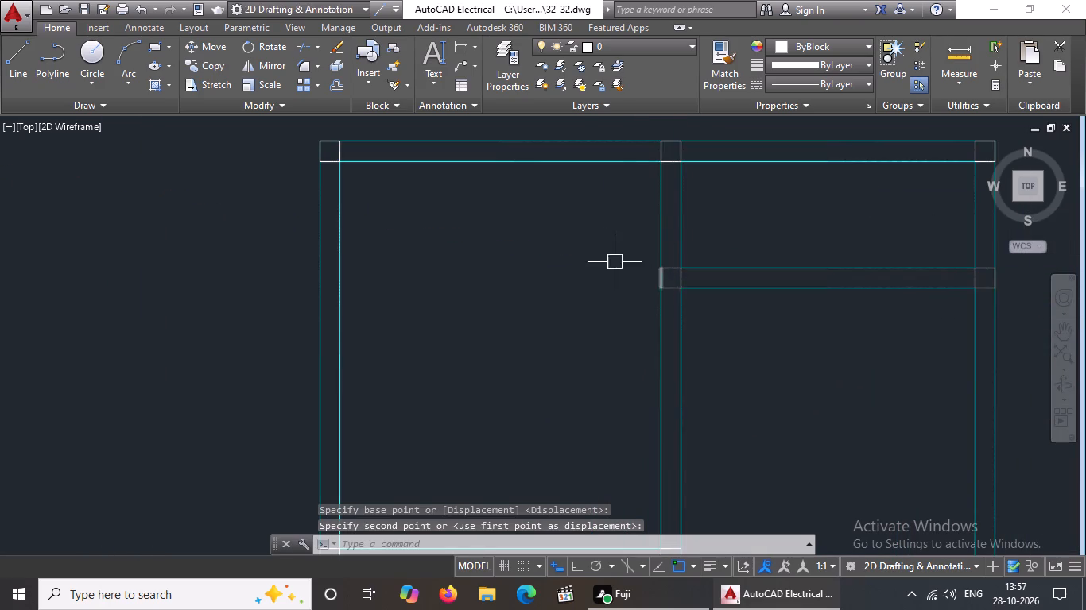
{"action": "left_click_drag", "start_coordinate": [633, 257], "coordinate": [646, 261]}
{"action": "left_click", "coordinate": [727, 300]}
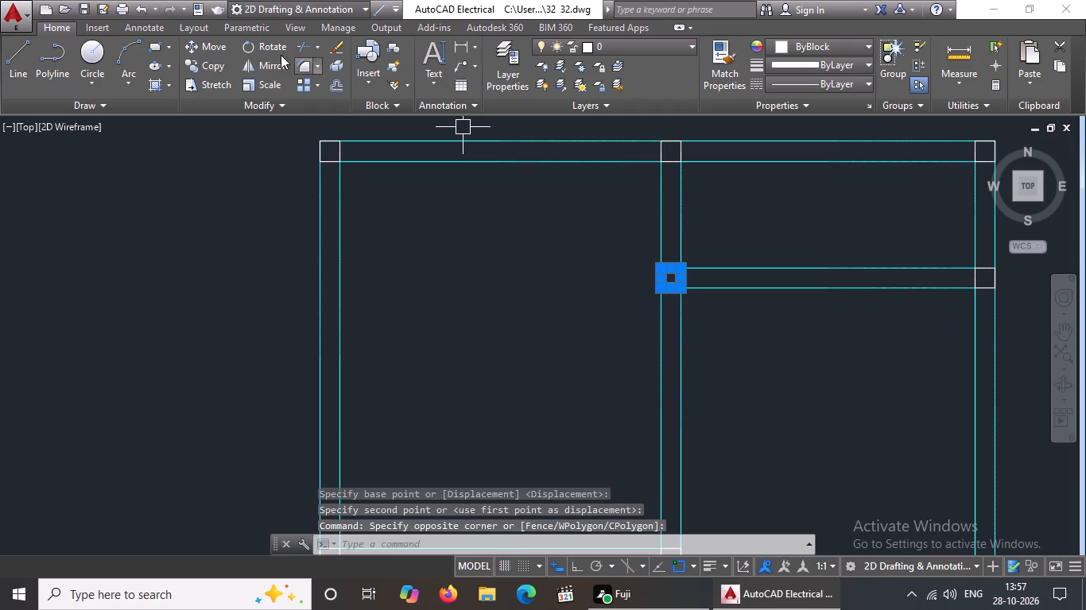
{"action": "left_click", "coordinate": [211, 60]}
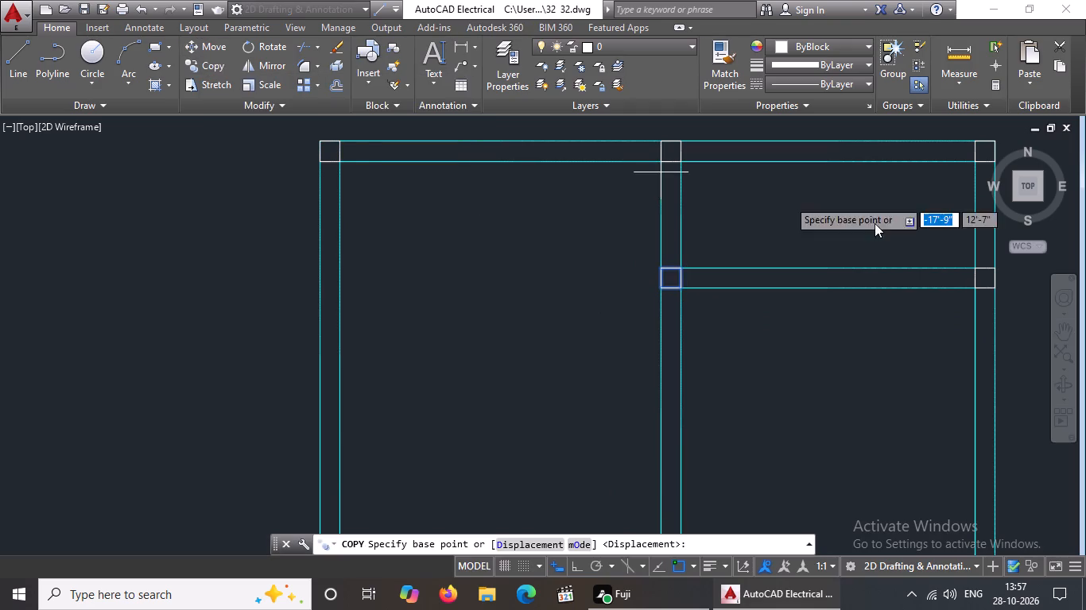
{"action": "left_click", "coordinate": [677, 268]}
{"action": "scroll", "coordinate": [719, 203], "scroll_direction": "down", "scroll_amount": 4}
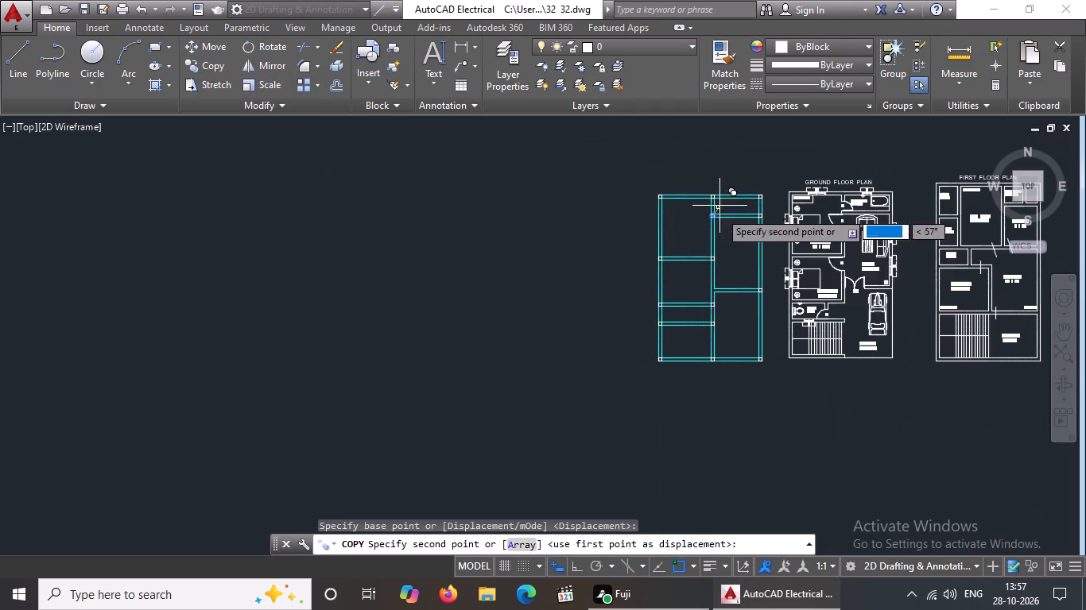
{"action": "scroll", "coordinate": [727, 304], "scroll_direction": "up", "scroll_amount": 2}
{"action": "scroll", "coordinate": [673, 255], "scroll_direction": "up", "scroll_amount": 2}
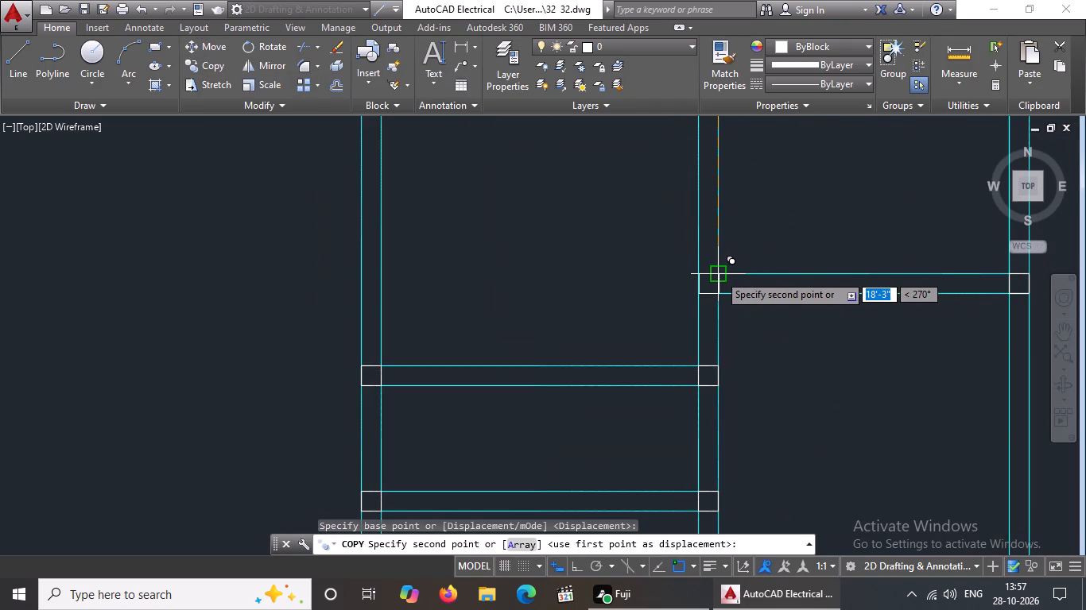
{"action": "left_click", "coordinate": [719, 274]}
{"action": "scroll", "coordinate": [745, 249], "scroll_direction": "down", "scroll_amount": 5}
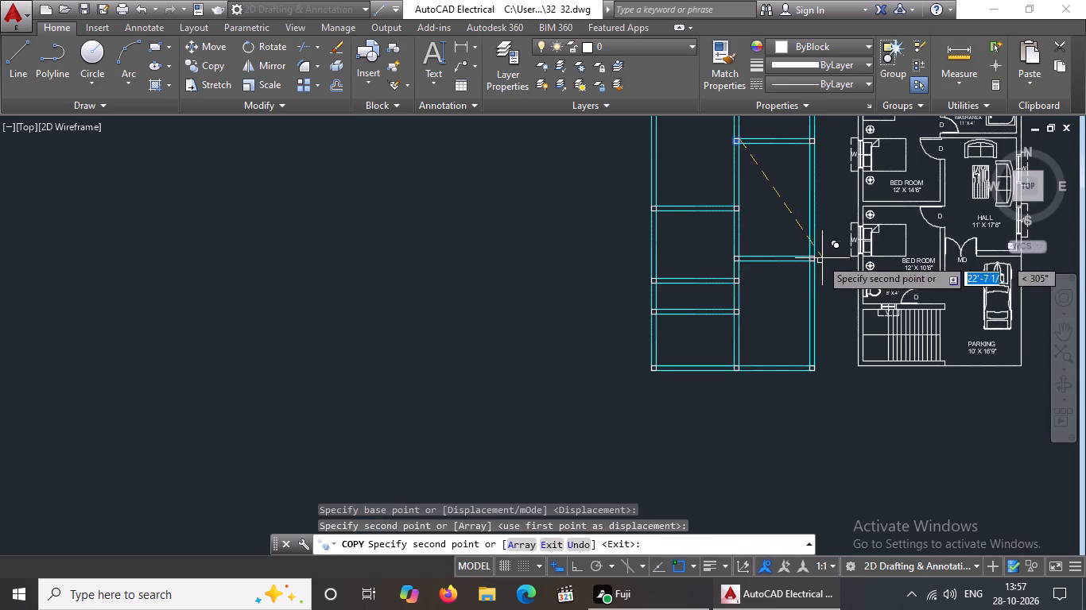
{"action": "middle_click_drag", "start_coordinate": [808, 262], "coordinate": [716, 376]}
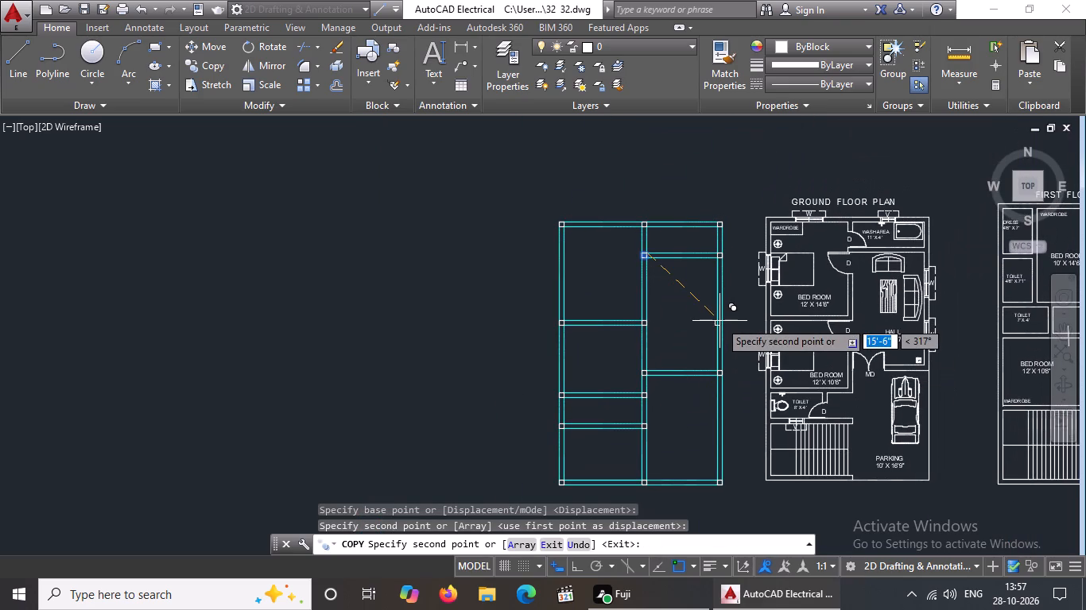
{"action": "key", "text": "Escape"}
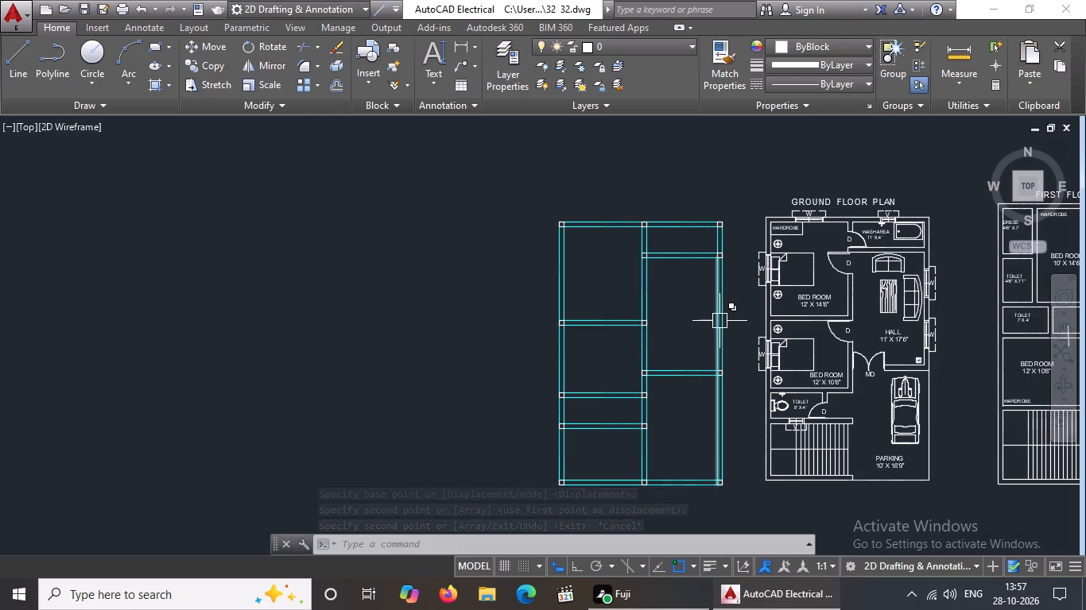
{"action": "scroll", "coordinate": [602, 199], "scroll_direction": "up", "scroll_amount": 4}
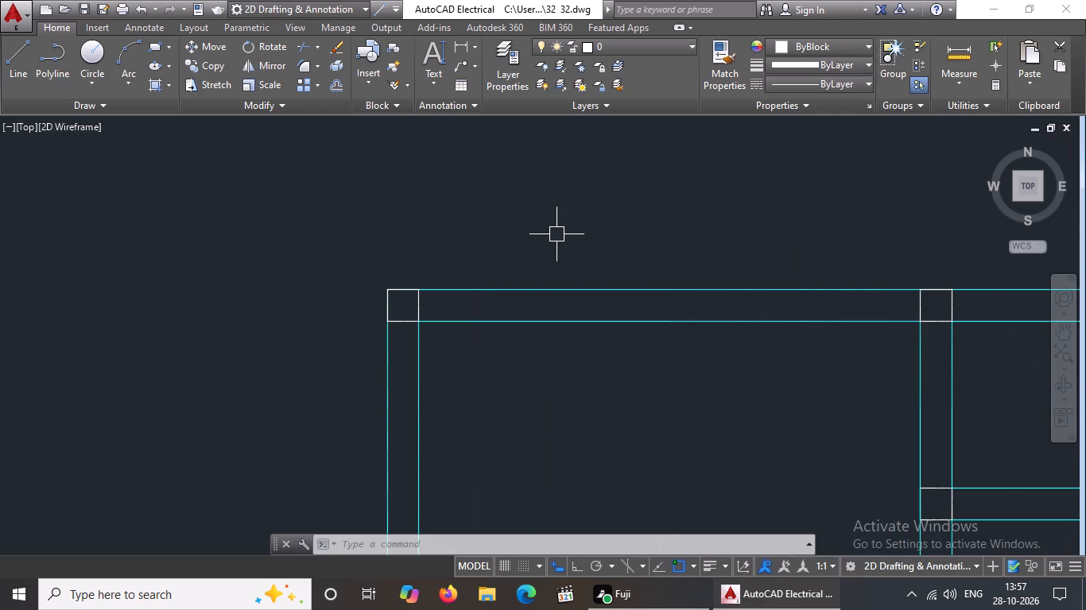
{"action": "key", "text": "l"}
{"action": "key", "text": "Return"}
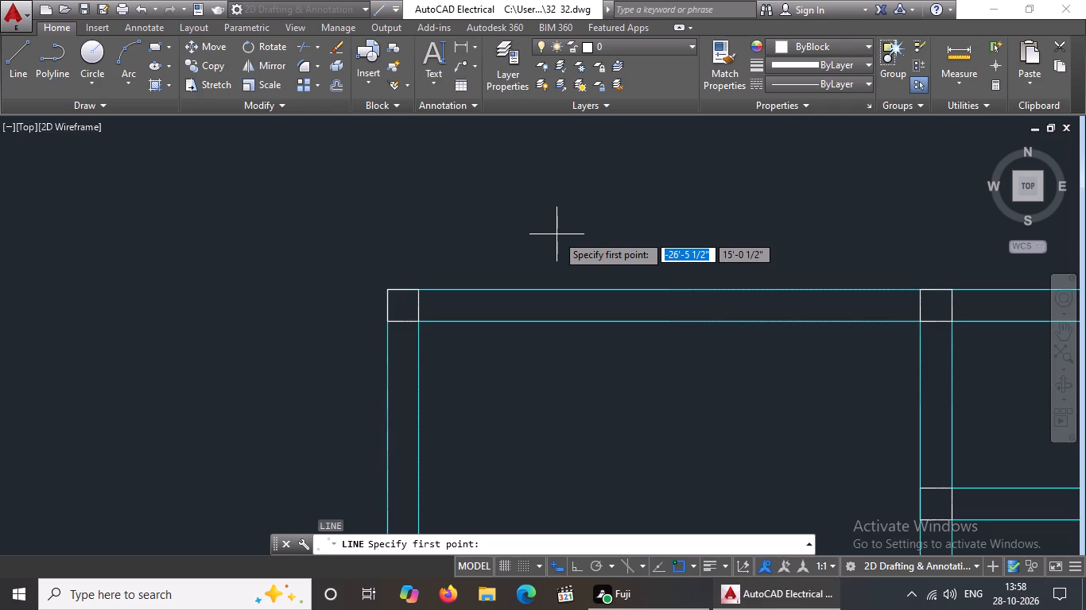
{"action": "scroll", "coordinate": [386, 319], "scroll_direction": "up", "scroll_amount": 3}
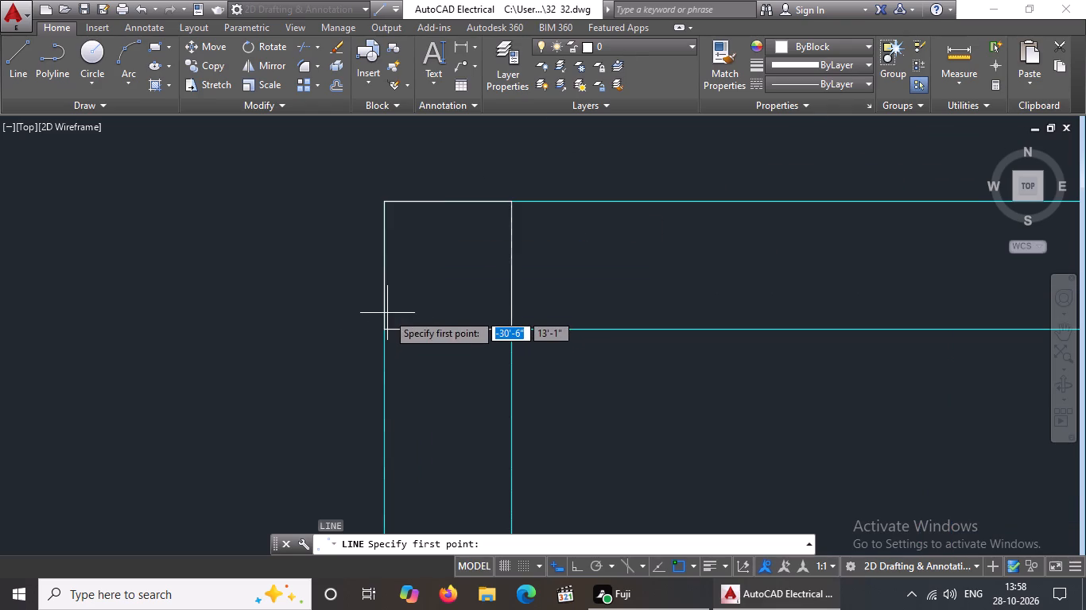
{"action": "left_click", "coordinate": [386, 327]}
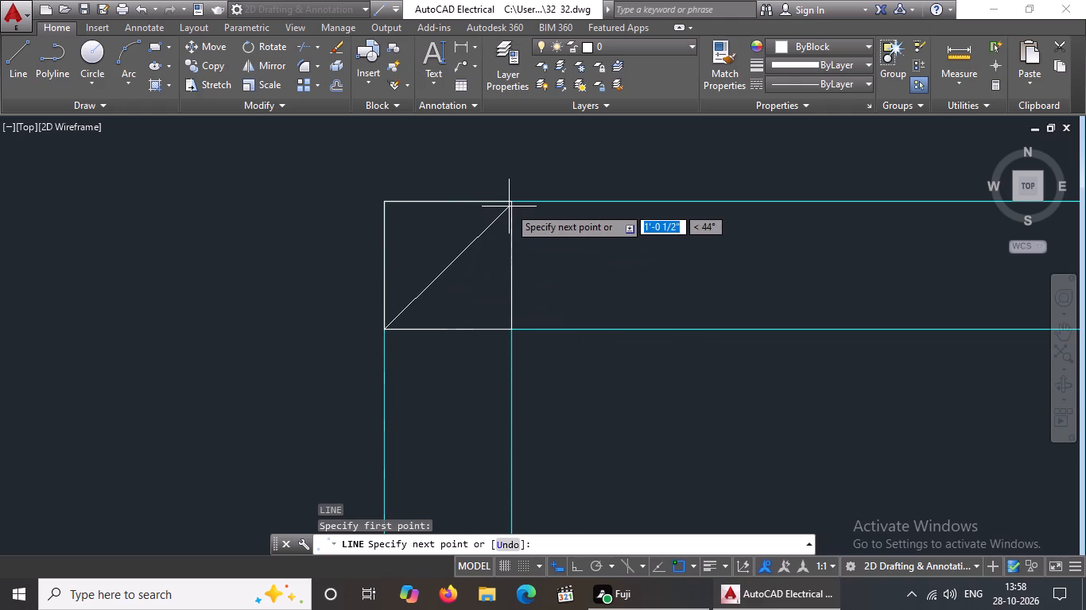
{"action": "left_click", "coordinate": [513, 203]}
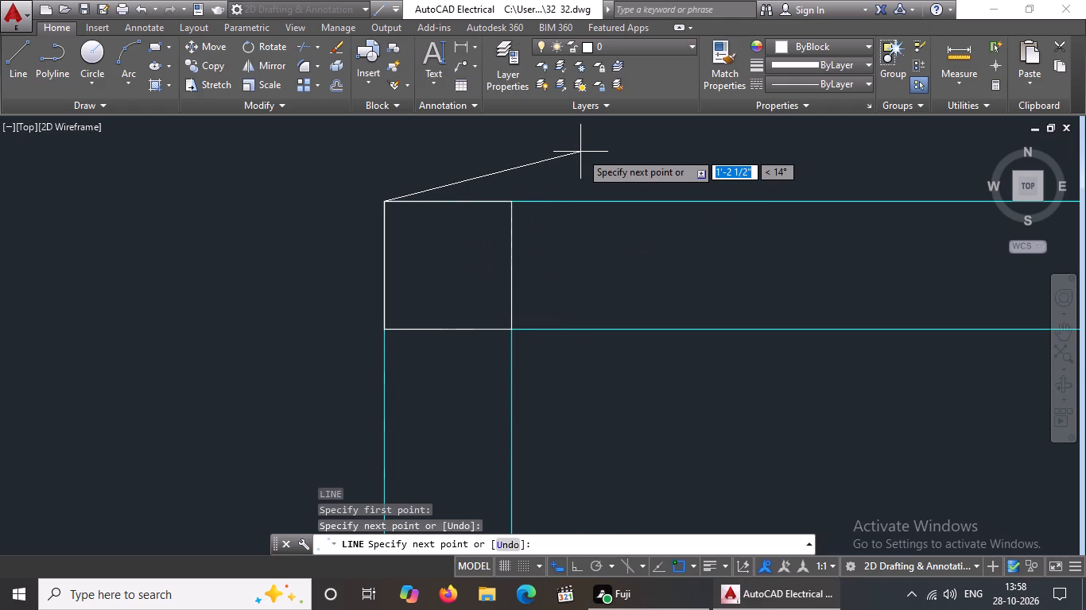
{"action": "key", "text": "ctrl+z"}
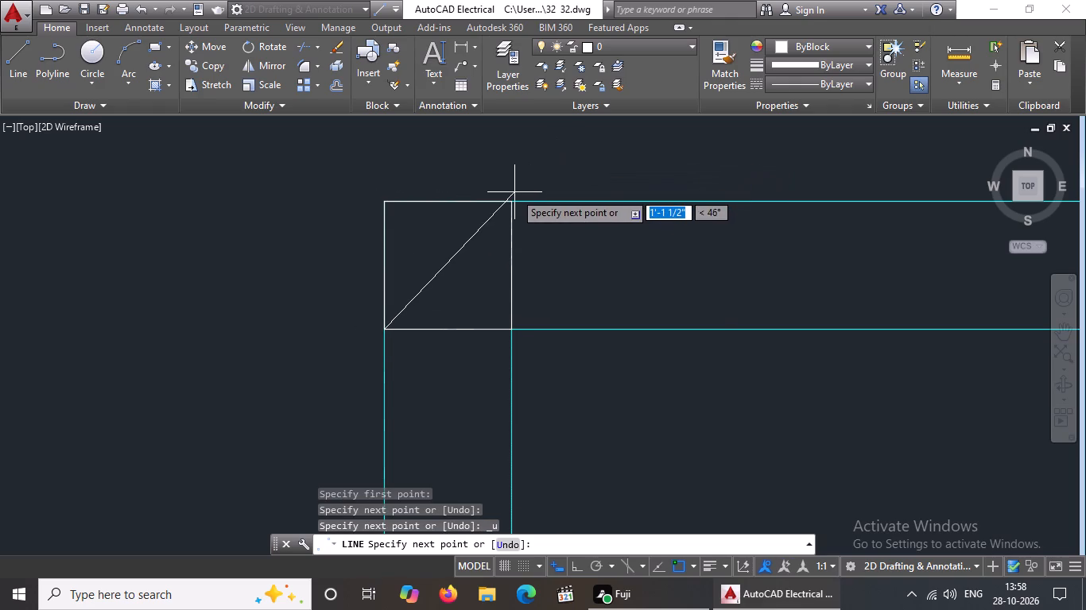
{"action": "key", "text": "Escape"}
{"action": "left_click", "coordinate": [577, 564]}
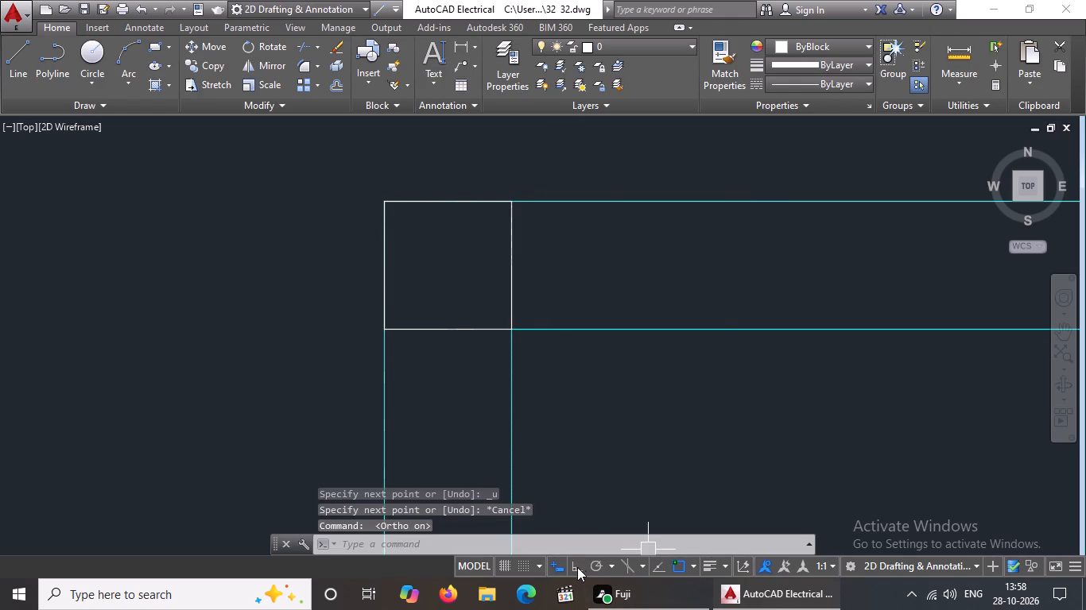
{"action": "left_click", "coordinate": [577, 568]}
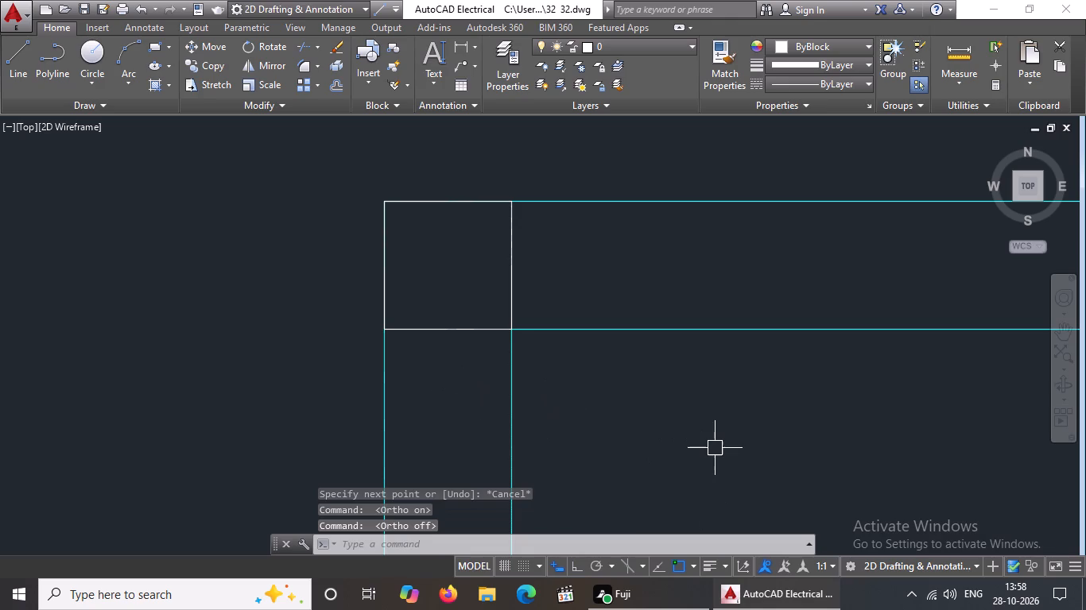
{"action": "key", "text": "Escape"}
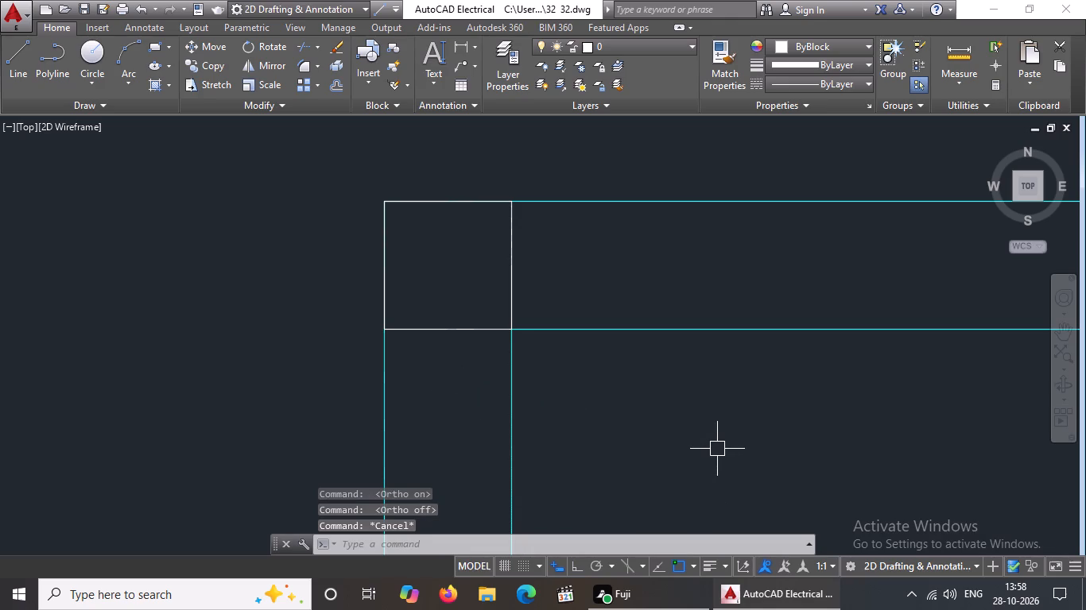
Draw two crossing diagonal lines between opposite corners of the column square at the layout's upper-left corner.
{"action": "key", "text": "l"}
{"action": "key", "text": "Return"}
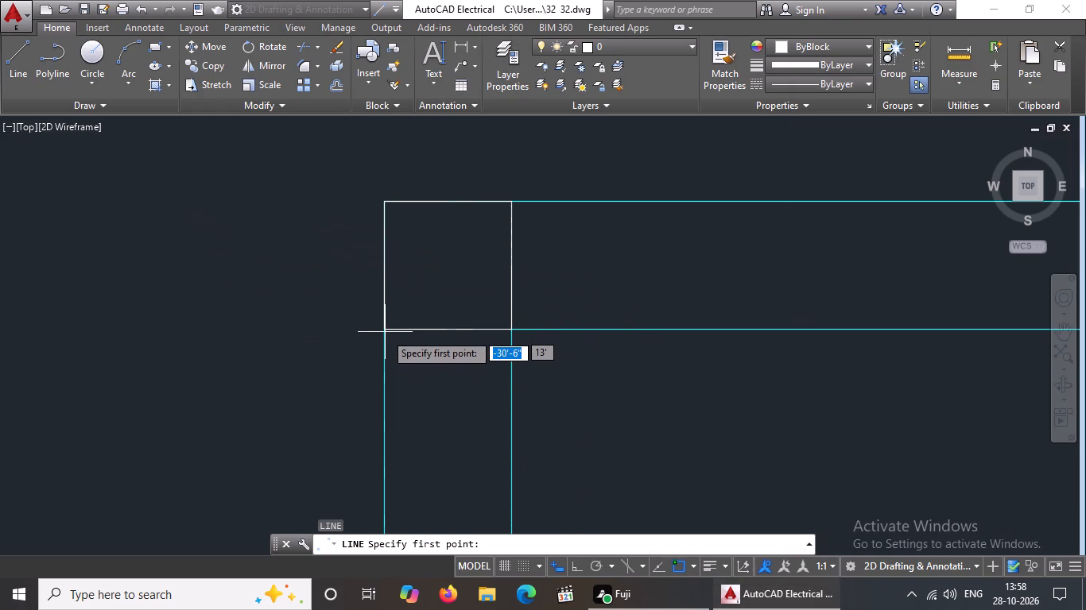
{"action": "left_click_drag", "start_coordinate": [384, 330], "coordinate": [388, 322]}
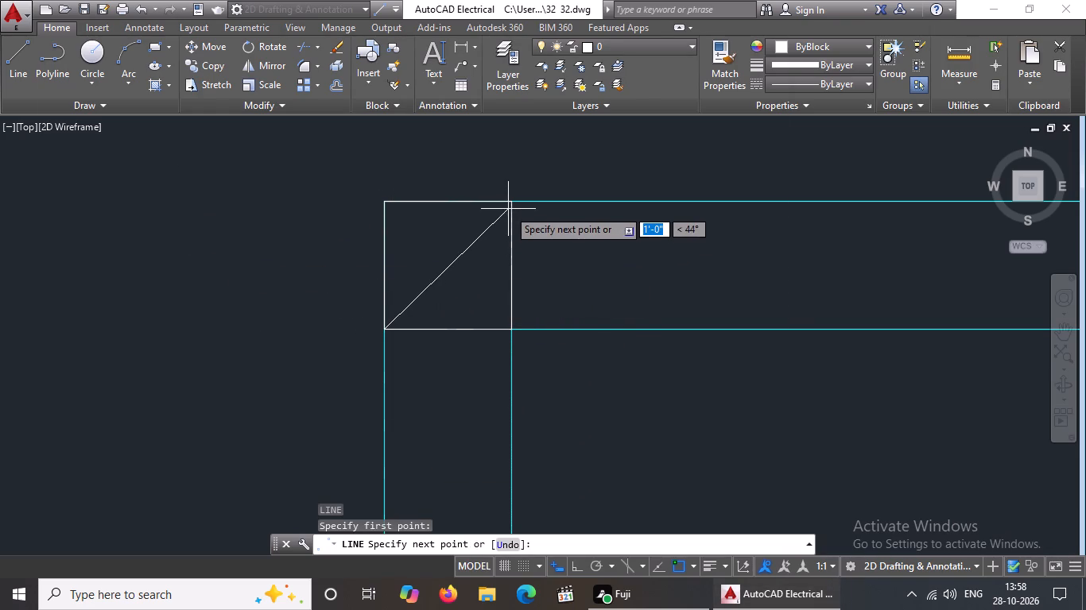
{"action": "left_click_drag", "start_coordinate": [511, 203], "coordinate": [525, 185]}
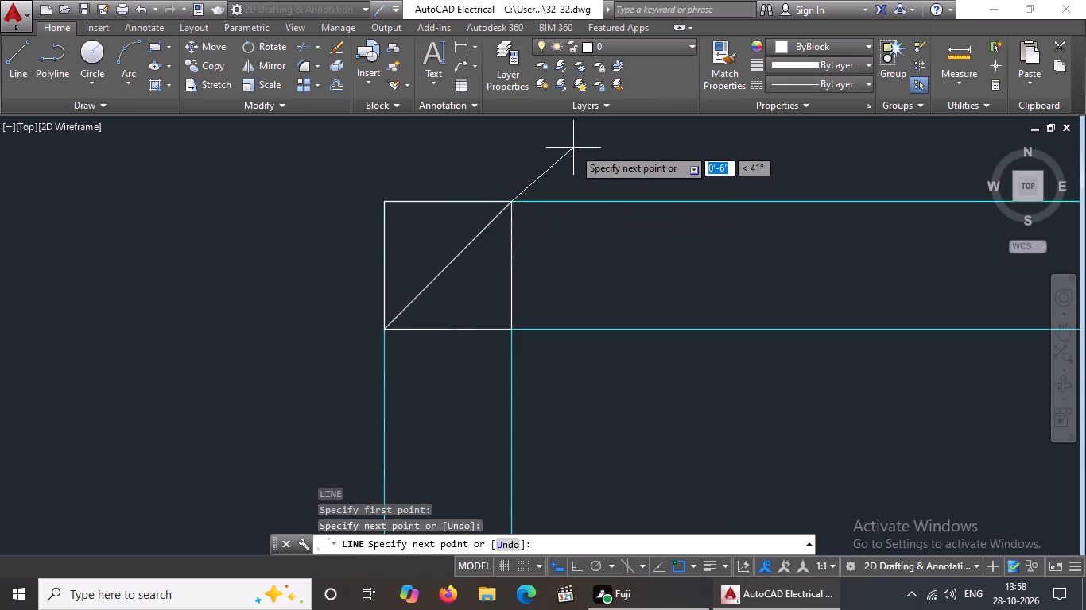
{"action": "key", "text": "Return"}
{"action": "key", "text": "l"}
{"action": "key", "text": "Return"}
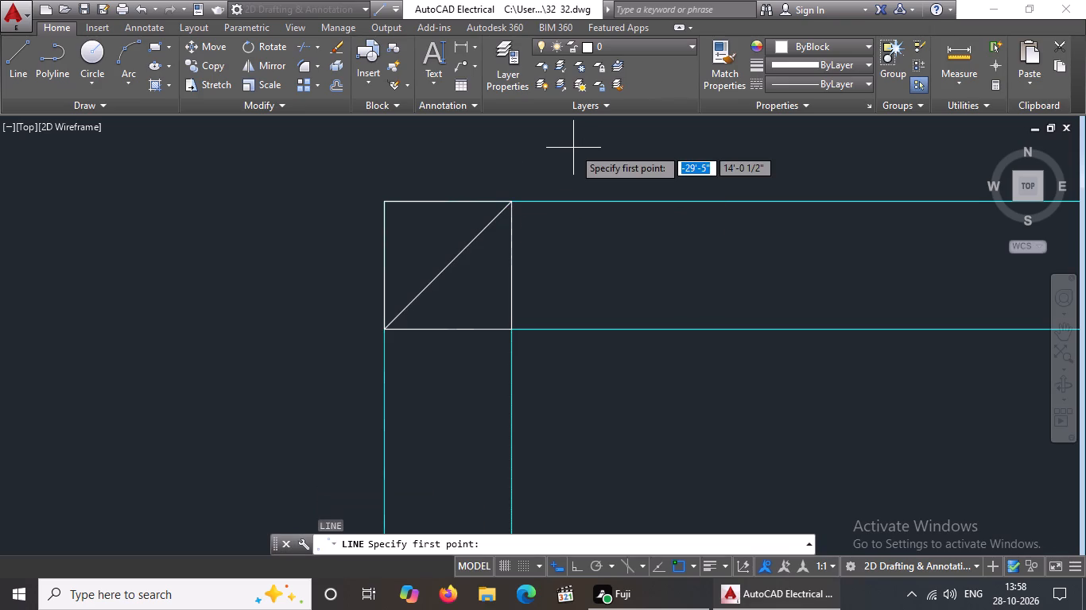
{"action": "left_click", "coordinate": [385, 201]}
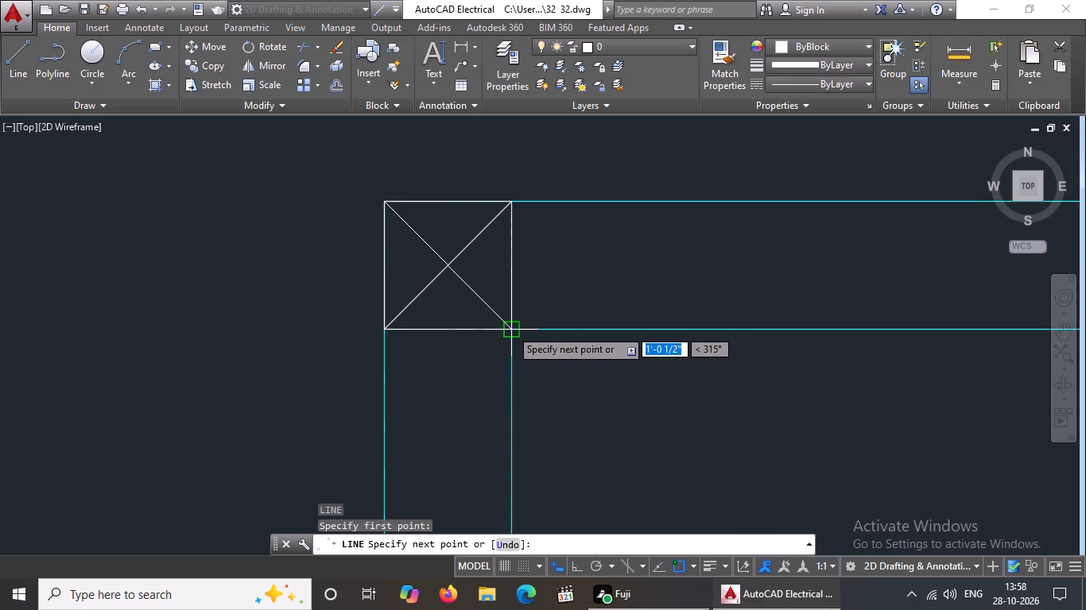
{"action": "left_click", "coordinate": [510, 329]}
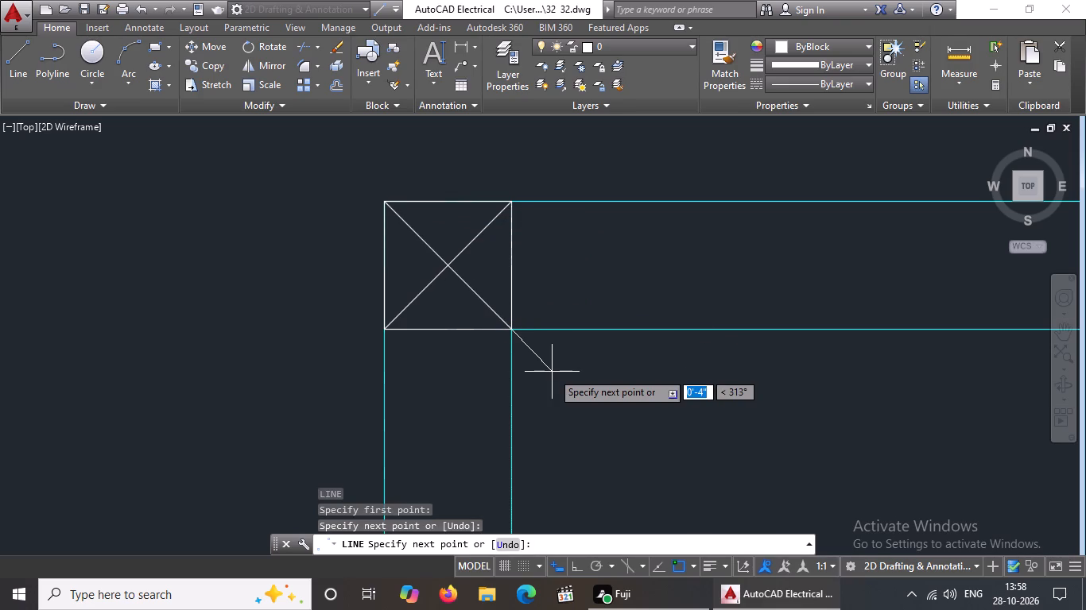
{"action": "key", "text": "Return"}
Draw two crossing diagonal lines between opposite corners of the column square where the top beam meets the middle vertical beam.
{"action": "key", "text": "l"}
{"action": "key", "text": "Return"}
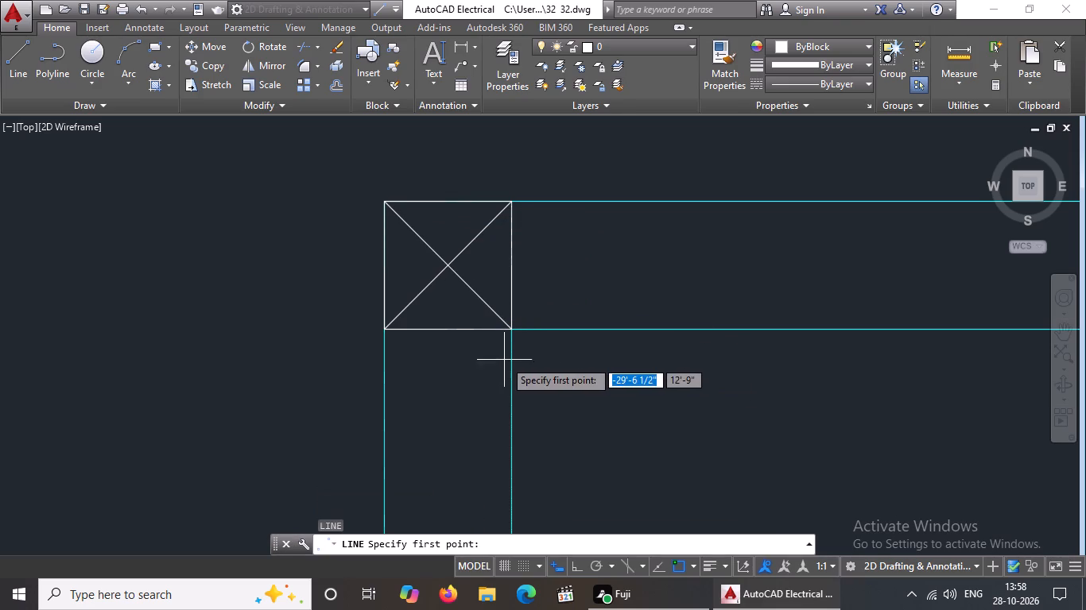
{"action": "scroll", "coordinate": [362, 334], "scroll_direction": "down", "scroll_amount": 3}
{"action": "scroll", "coordinate": [578, 343], "scroll_direction": "down", "scroll_amount": 3}
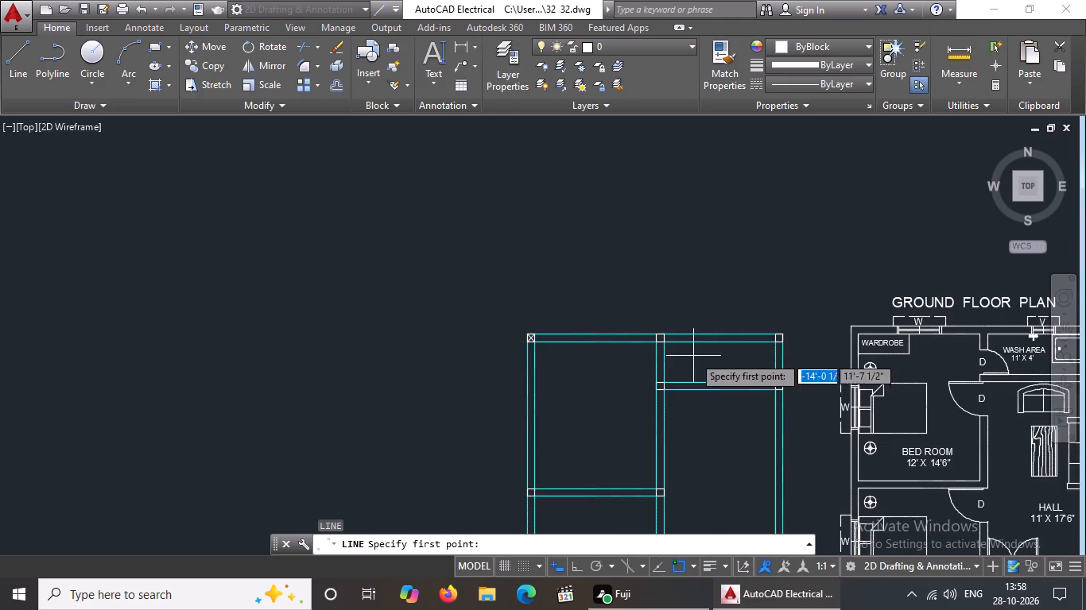
{"action": "scroll", "coordinate": [683, 351], "scroll_direction": "up", "scroll_amount": 3}
{"action": "scroll", "coordinate": [595, 285], "scroll_direction": "up", "scroll_amount": 3}
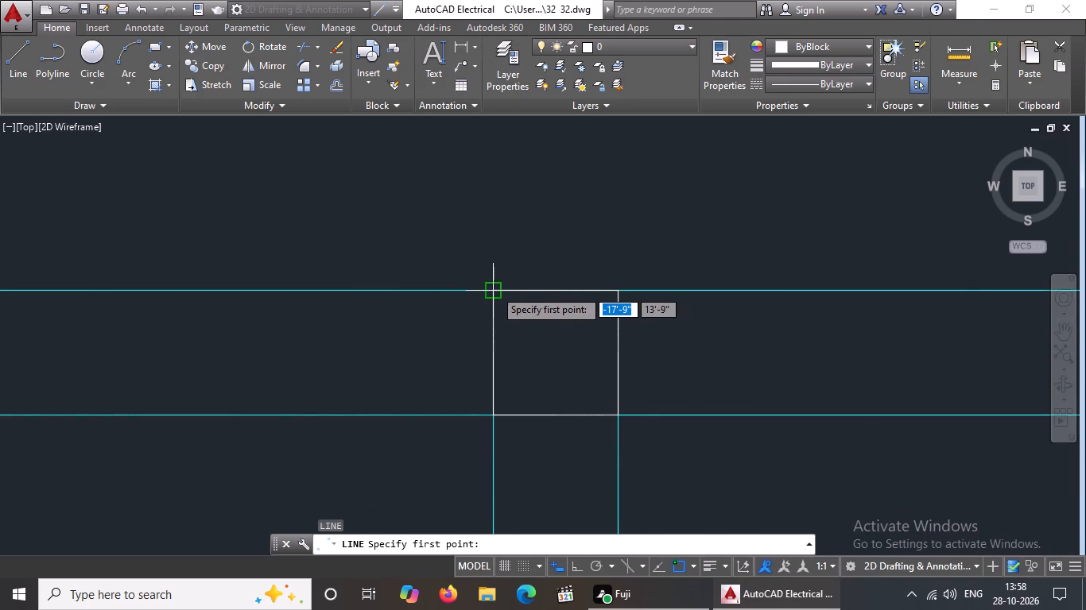
{"action": "left_click", "coordinate": [495, 289]}
{"action": "left_click_drag", "start_coordinate": [623, 416], "coordinate": [654, 460]}
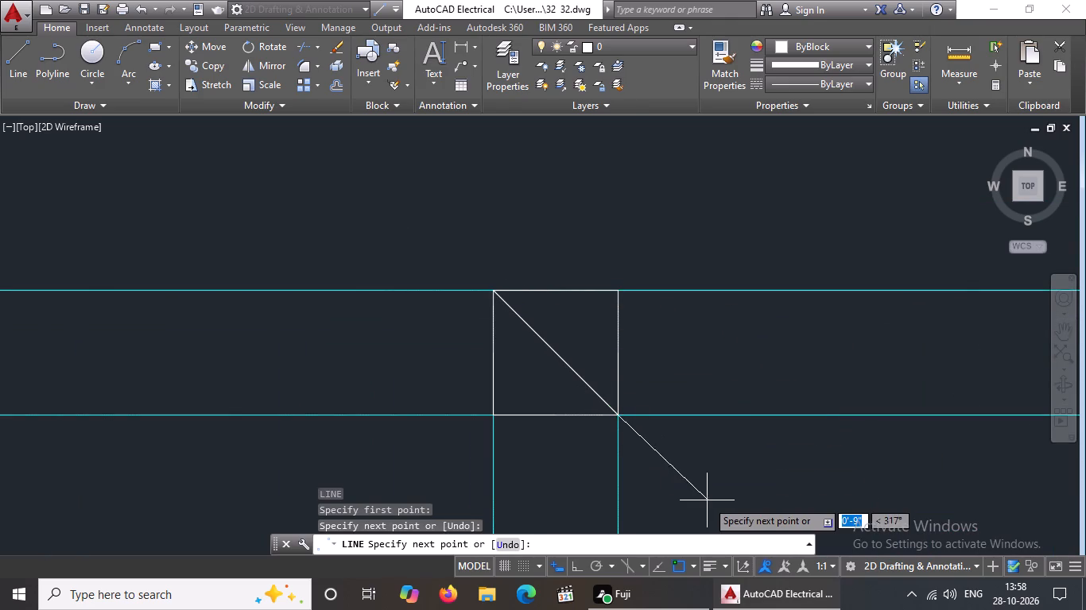
{"action": "key", "text": "Return"}
{"action": "key", "text": "l"}
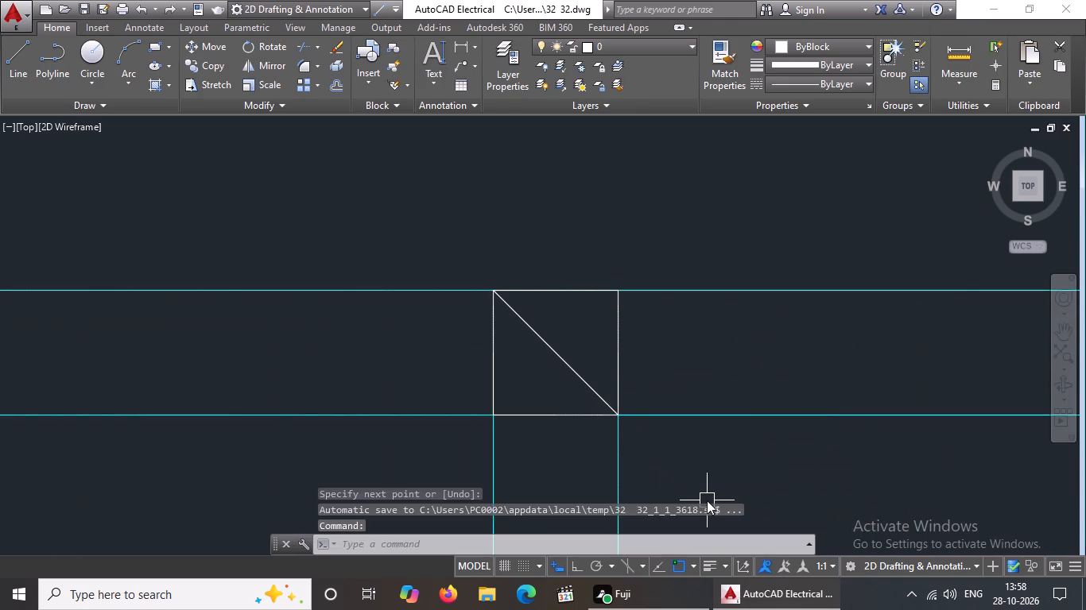
{"action": "key", "text": "Return"}
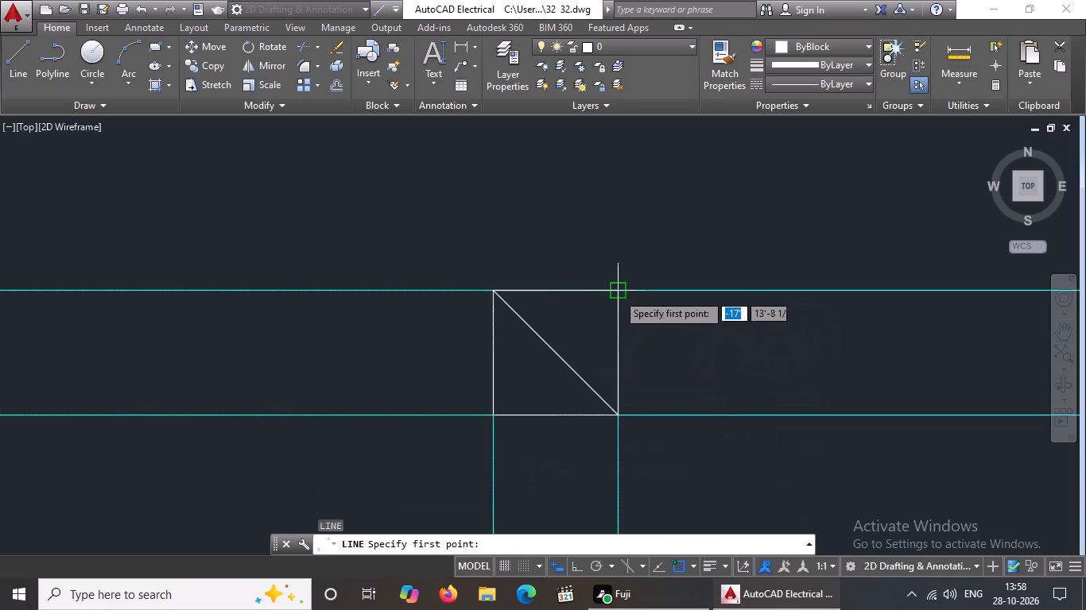
{"action": "left_click", "coordinate": [619, 289]}
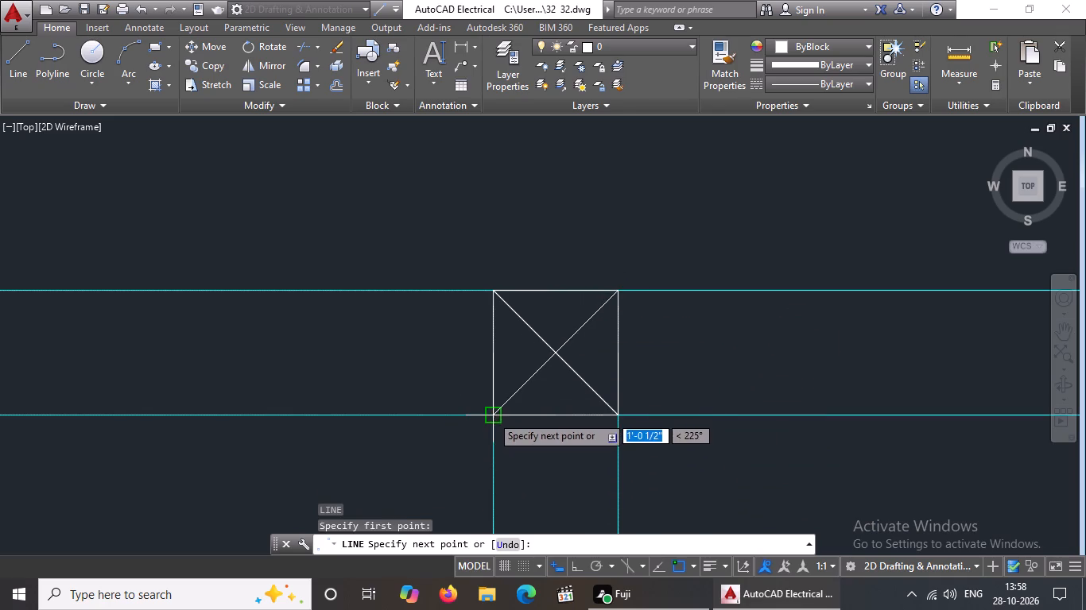
{"action": "left_click", "coordinate": [491, 415]}
{"action": "key", "text": "Return"}
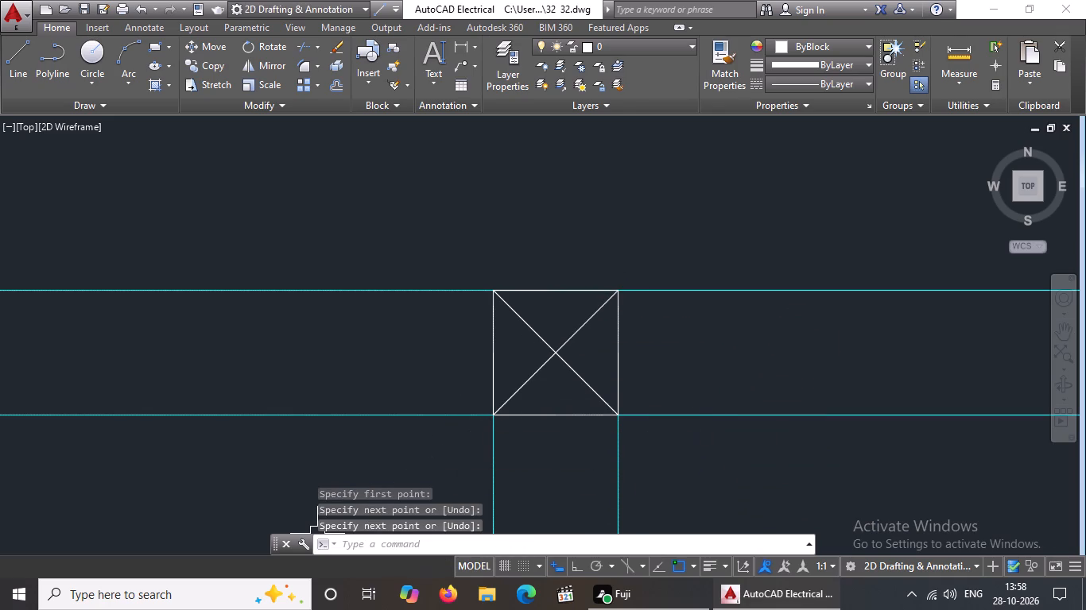
Draw a diagonal line from the lower-left to the upper-right corner of the column square at the layout's upper-right corner.
{"action": "key", "text": "Return"}
{"action": "key", "text": "l"}
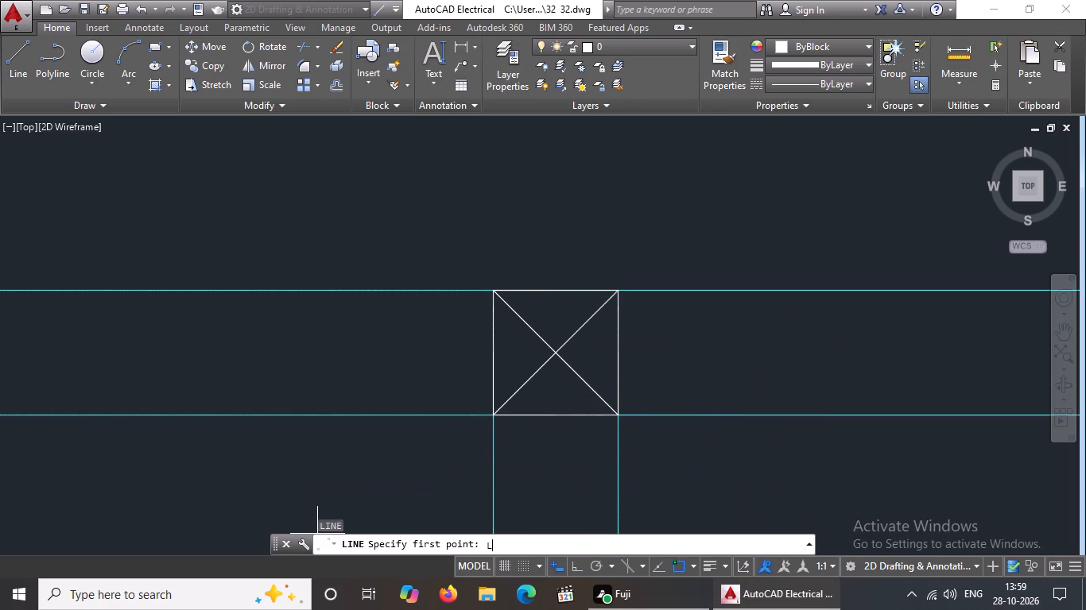
{"action": "key", "text": "Return"}
{"action": "scroll", "coordinate": [318, 534], "scroll_direction": "down", "scroll_amount": 2}
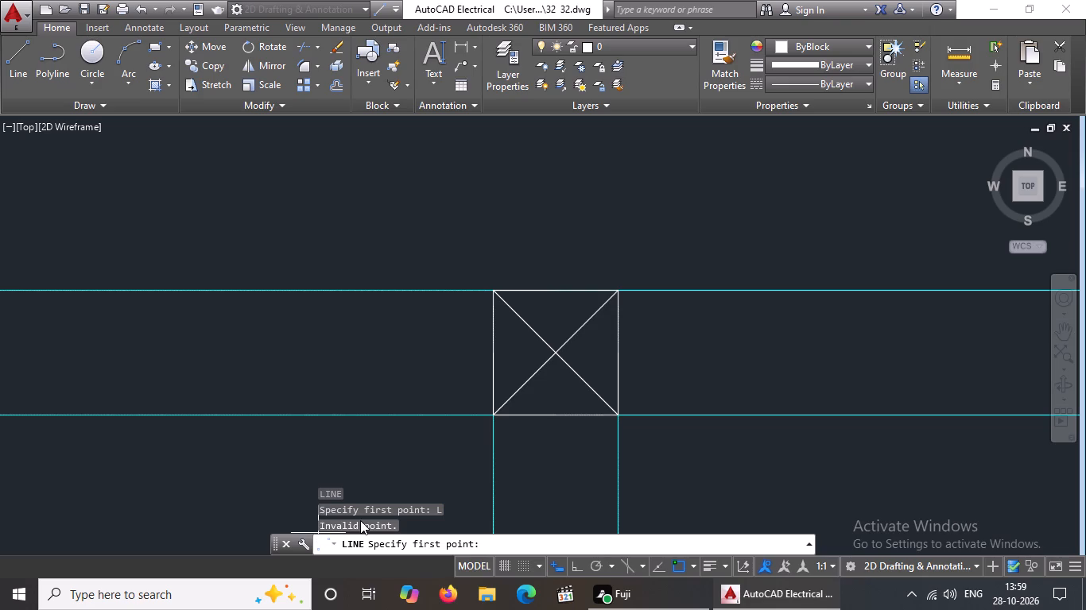
{"action": "scroll", "coordinate": [545, 387], "scroll_direction": "down", "scroll_amount": 4}
{"action": "scroll", "coordinate": [933, 380], "scroll_direction": "down", "scroll_amount": 1}
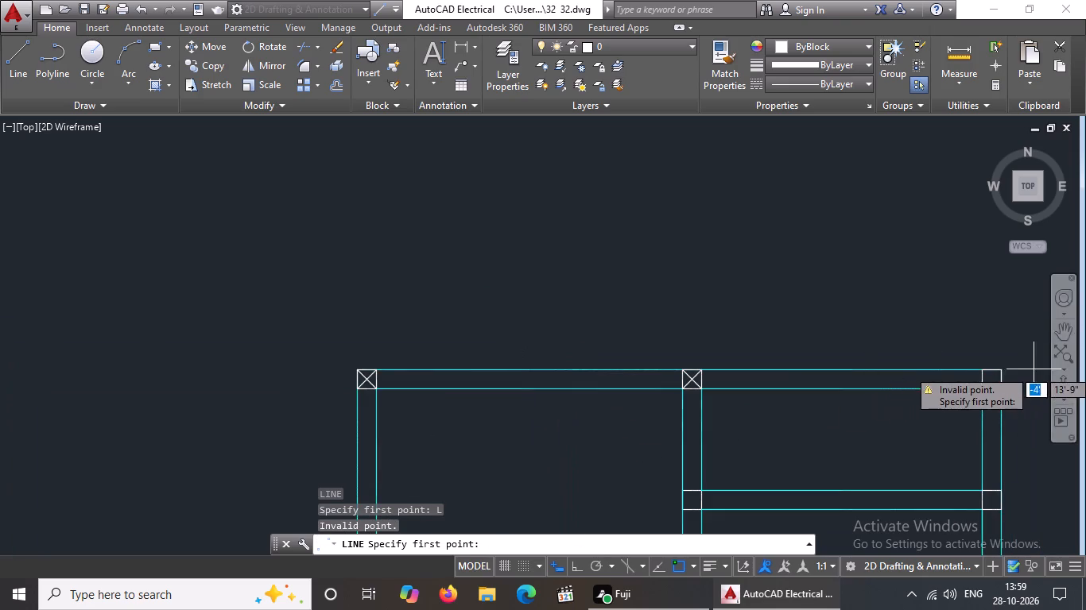
{"action": "scroll", "coordinate": [1036, 370], "scroll_direction": "up", "scroll_amount": 5}
{"action": "scroll", "coordinate": [664, 394], "scroll_direction": "down", "scroll_amount": 3}
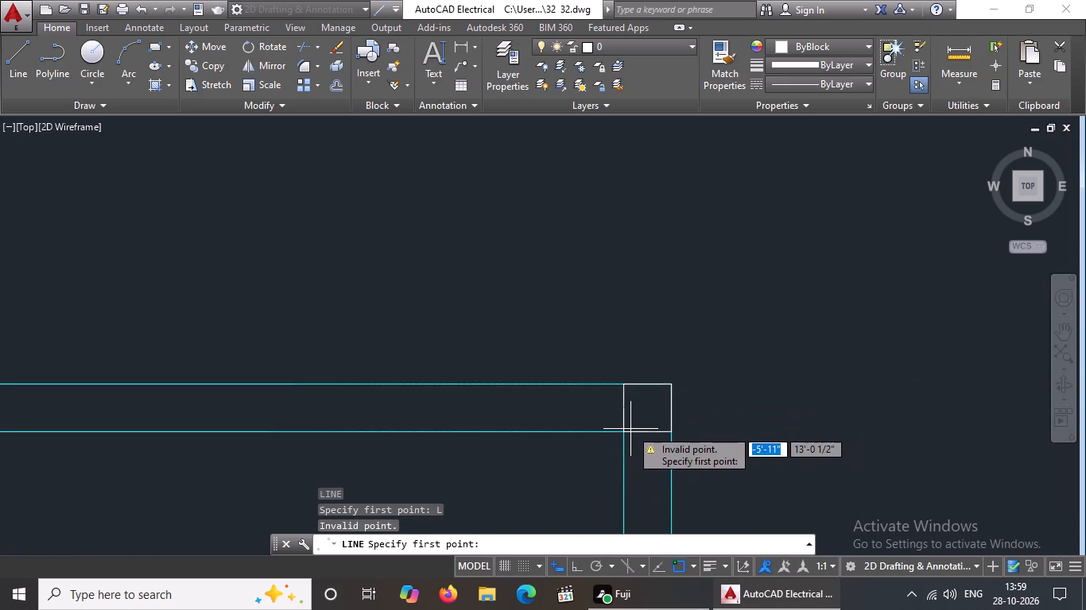
{"action": "left_click", "coordinate": [623, 432]}
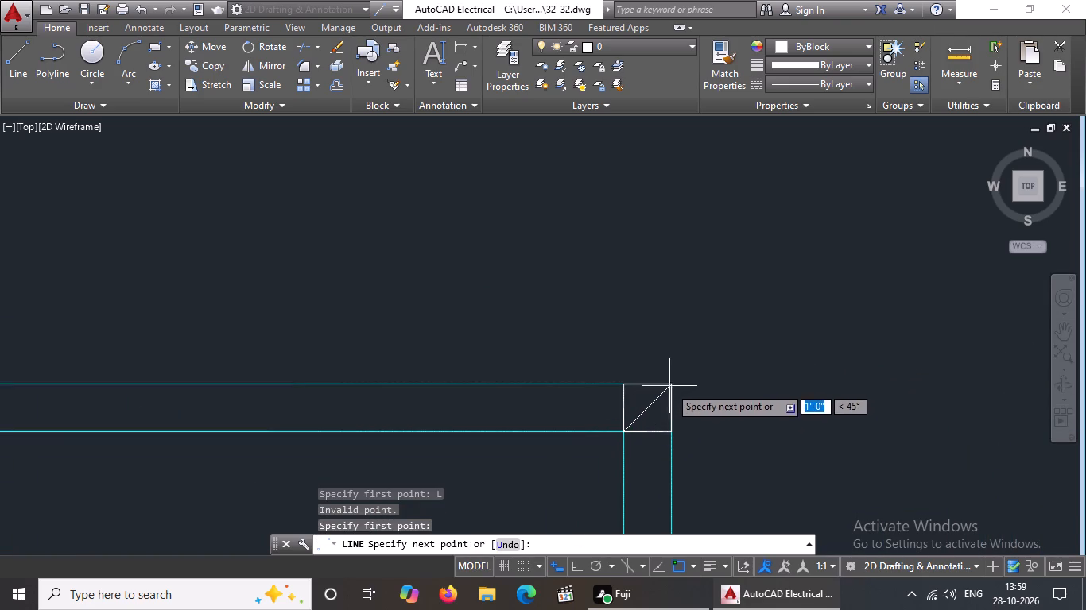
{"action": "left_click_drag", "start_coordinate": [669, 385], "coordinate": [681, 373]}
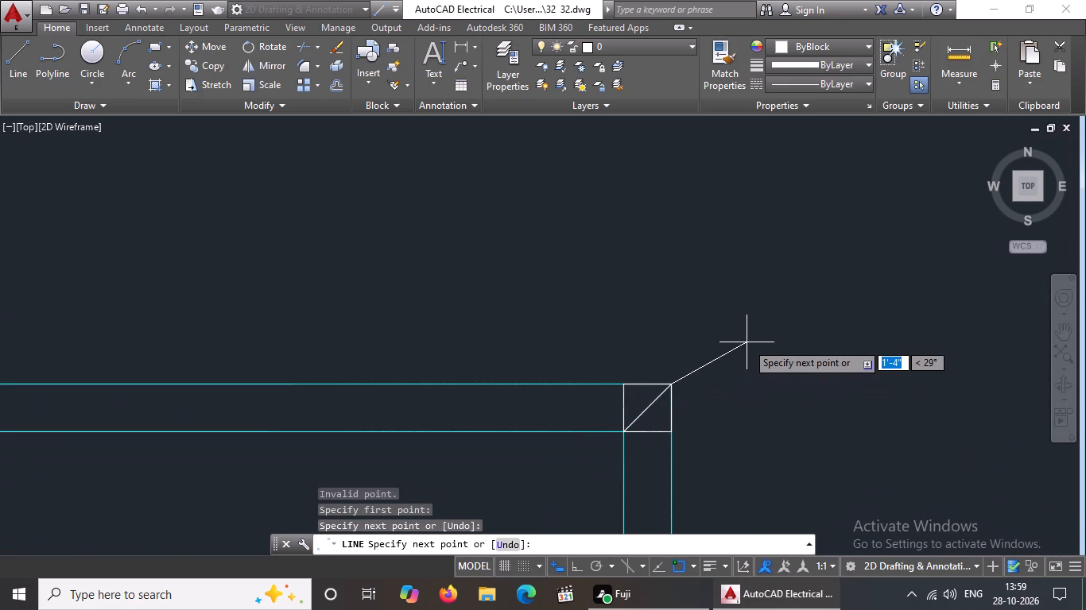
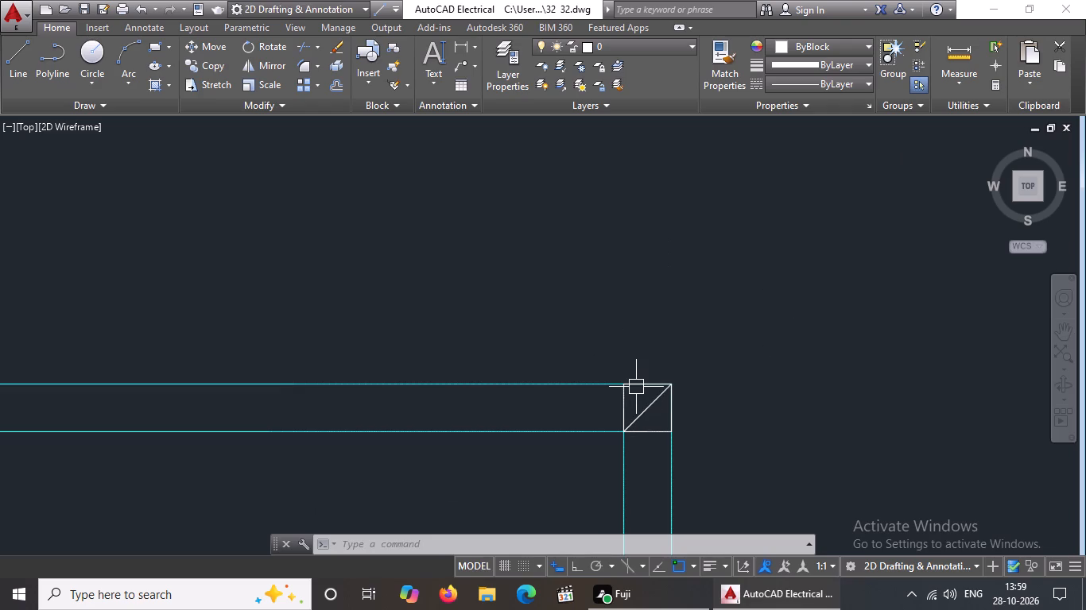
Draw the second diagonal line from the upper-left to the lower-right corner of the column square at the layout's upper-right corner.
{"action": "key", "text": "l"}
{"action": "key", "text": "Return"}
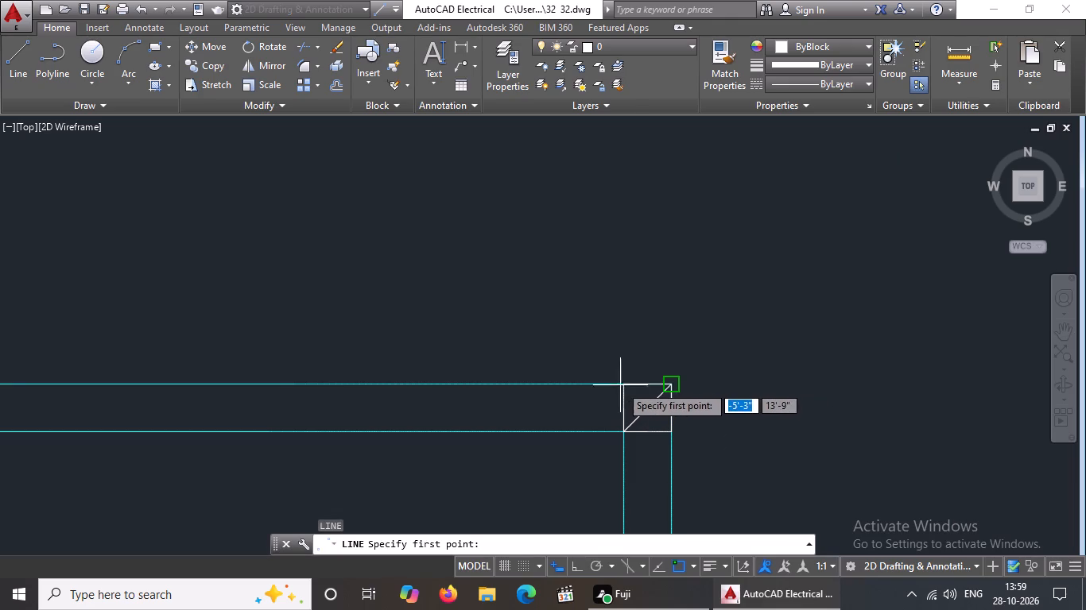
{"action": "left_click", "coordinate": [626, 387]}
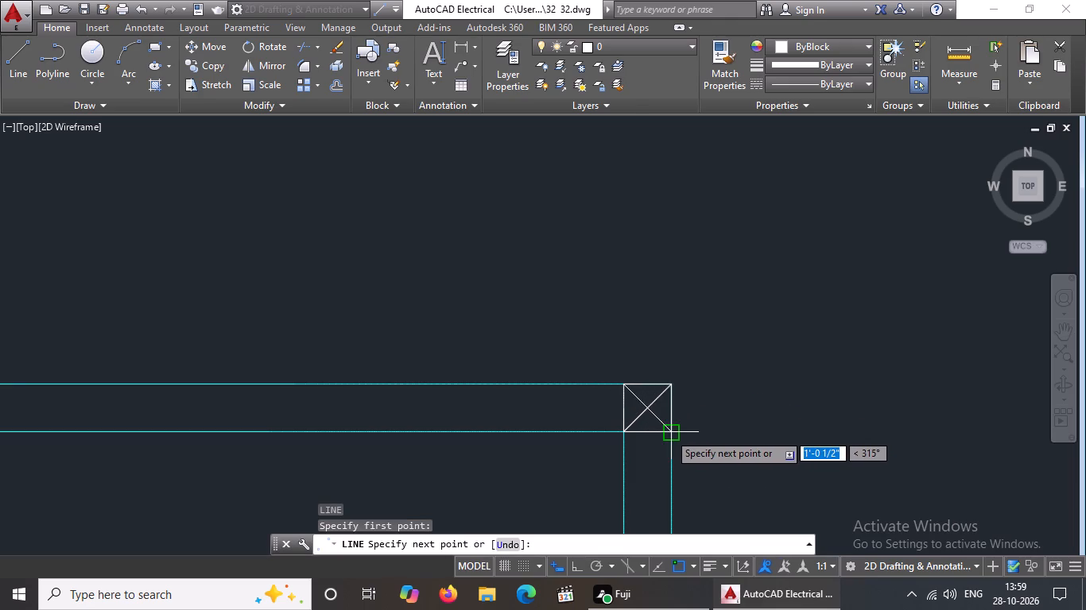
{"action": "left_click", "coordinate": [669, 433]}
{"action": "key", "text": "Return"}
Draw two crossing diagonal lines between opposite corners of the column square where the middle vertical beam meets the upper right-side cross beam.
{"action": "key", "text": "l"}
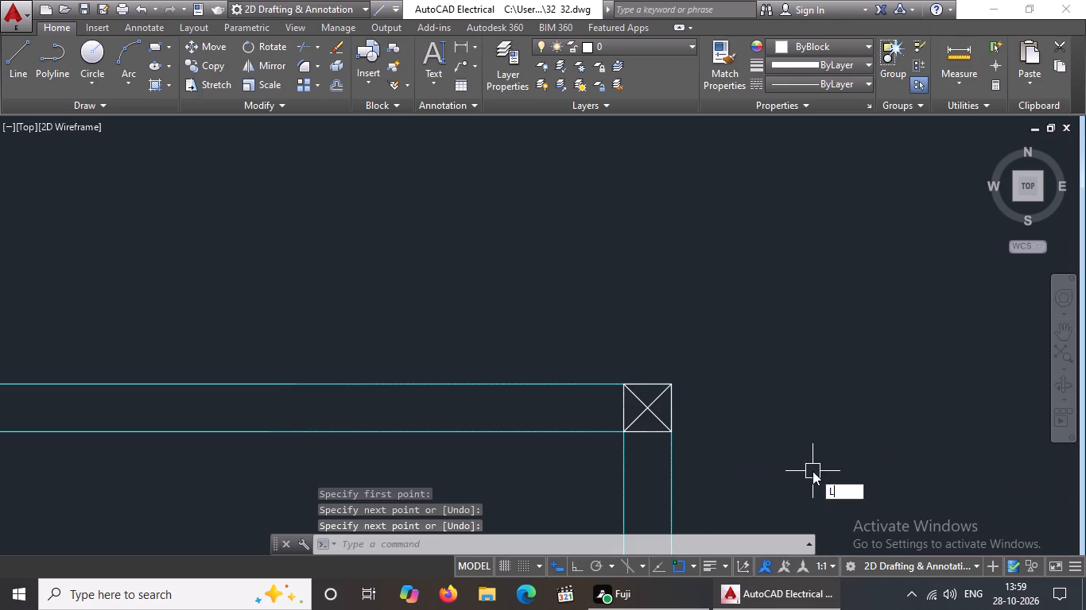
{"action": "key", "text": "Return"}
{"action": "scroll", "coordinate": [692, 344], "scroll_direction": "down", "scroll_amount": 4}
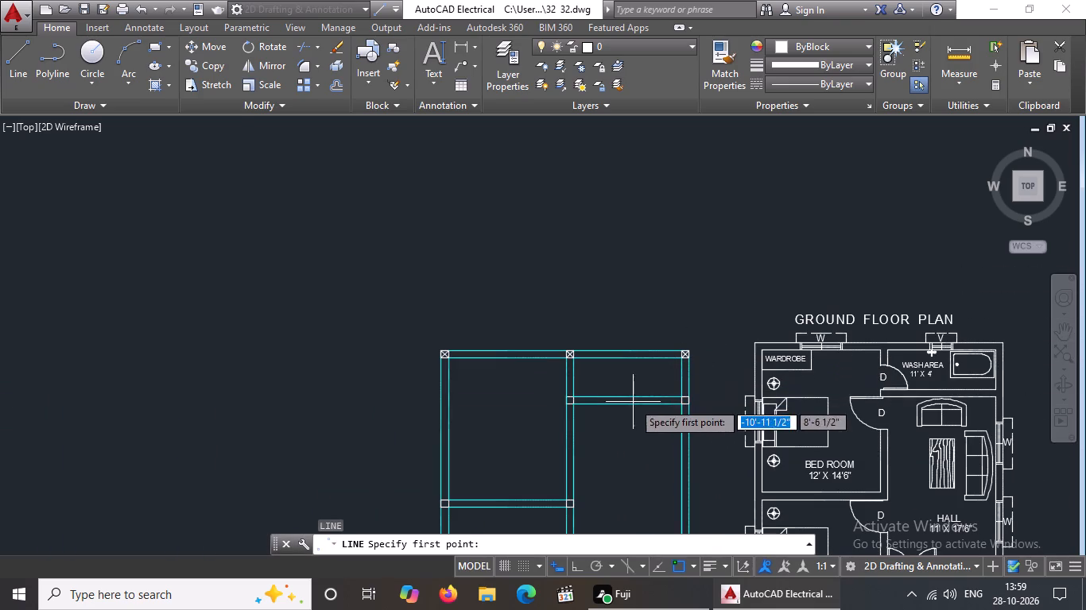
{"action": "scroll", "coordinate": [527, 393], "scroll_direction": "up", "scroll_amount": 2}
{"action": "scroll", "coordinate": [642, 419], "scroll_direction": "up", "scroll_amount": 3}
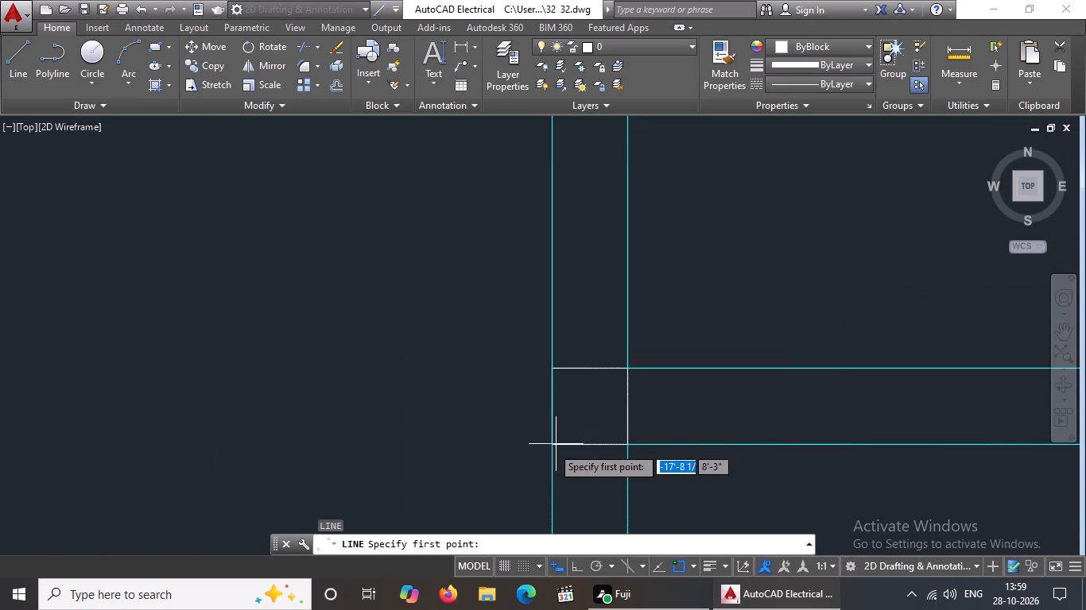
{"action": "left_click_drag", "start_coordinate": [551, 442], "coordinate": [560, 434]}
{"action": "left_click_drag", "start_coordinate": [626, 369], "coordinate": [646, 356]}
{"action": "key", "text": "Return"}
{"action": "key", "text": "l"}
{"action": "key", "text": "Return"}
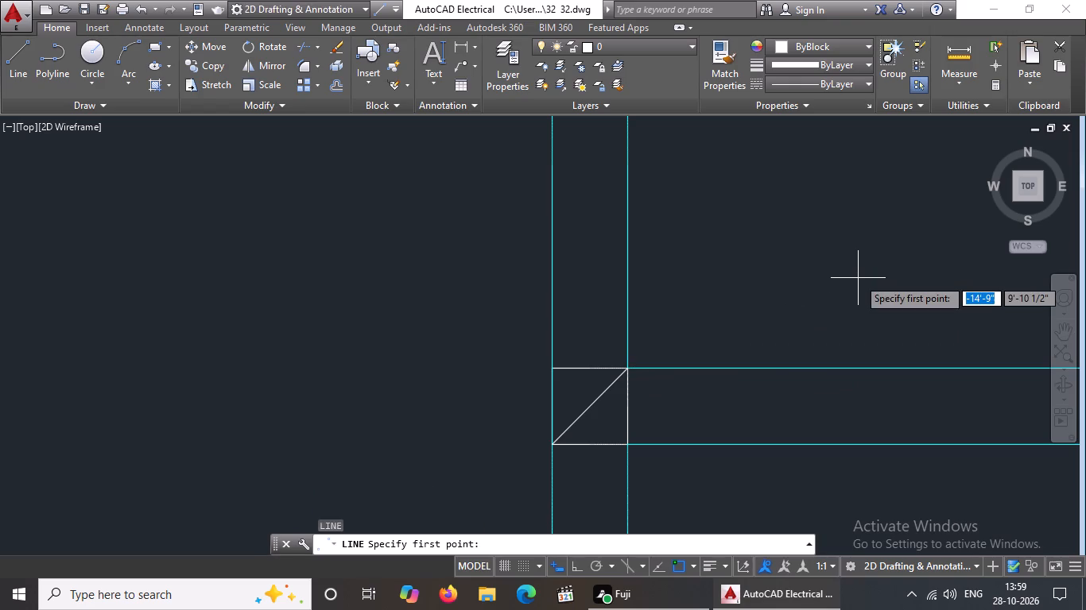
{"action": "left_click", "coordinate": [555, 369]}
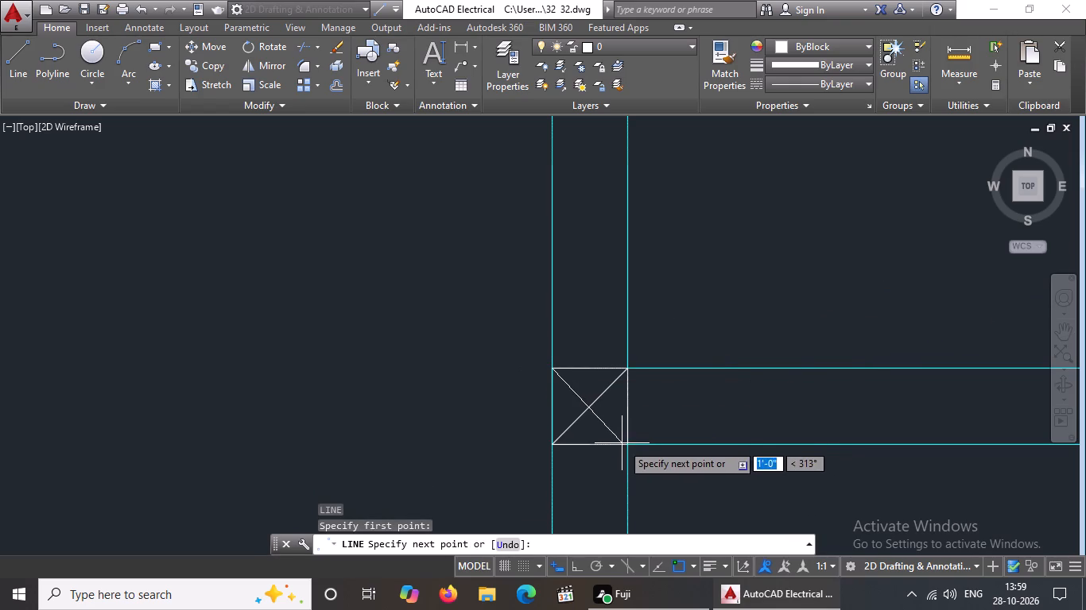
{"action": "left_click", "coordinate": [629, 446]}
{"action": "key", "text": "Return"}
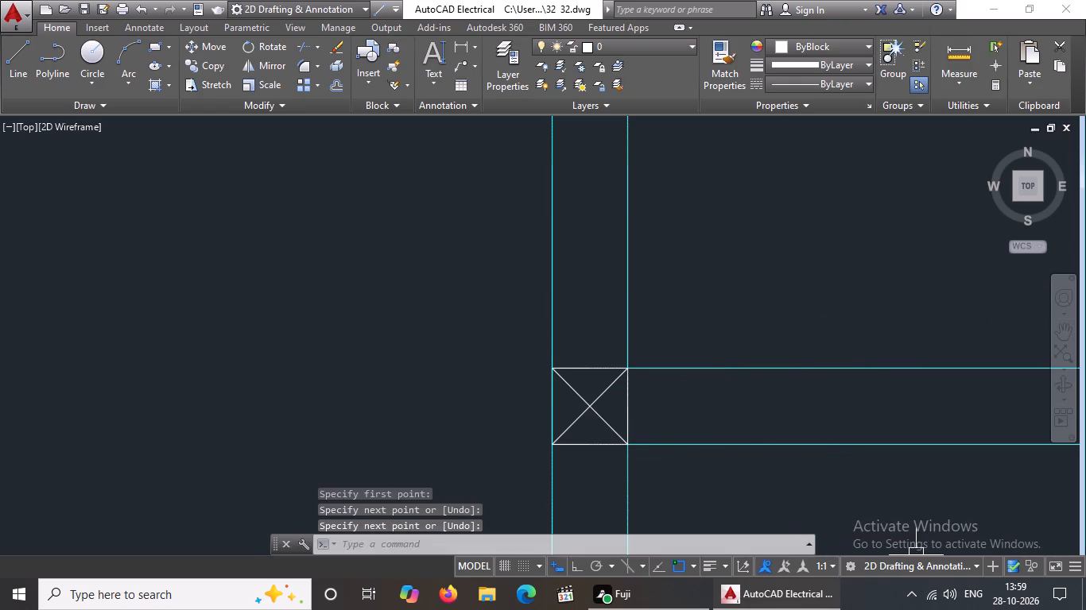
Draw two crossing diagonal lines between opposite corners of the column square where the upper right-side cross beam meets the right outer beam.
{"action": "key", "text": "l"}
{"action": "key", "text": "Return"}
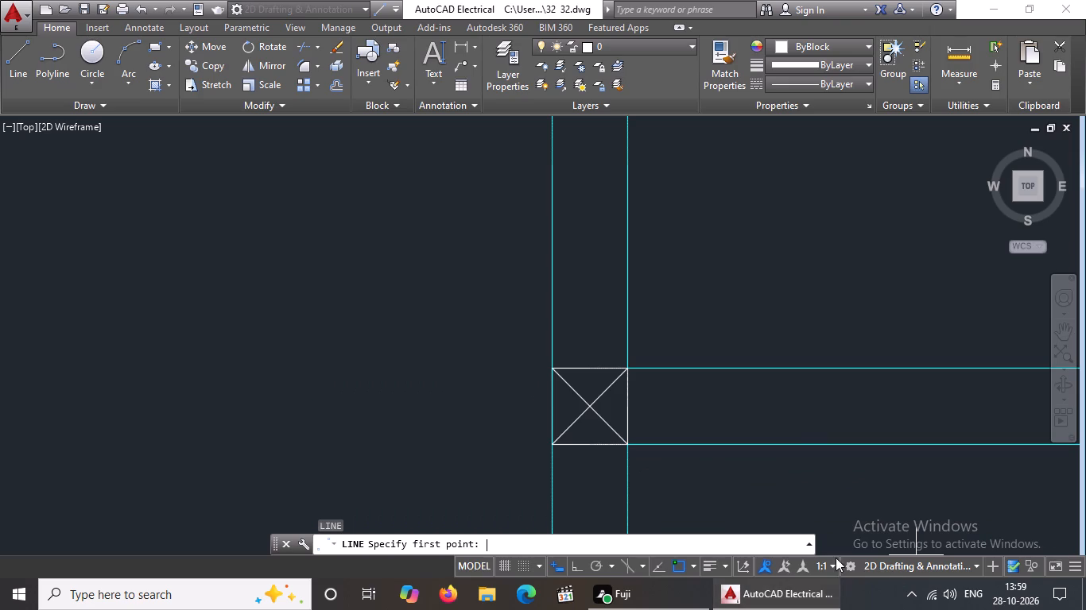
{"action": "scroll", "coordinate": [836, 558], "scroll_direction": "down", "scroll_amount": 3}
{"action": "scroll", "coordinate": [797, 403], "scroll_direction": "down", "scroll_amount": 5}
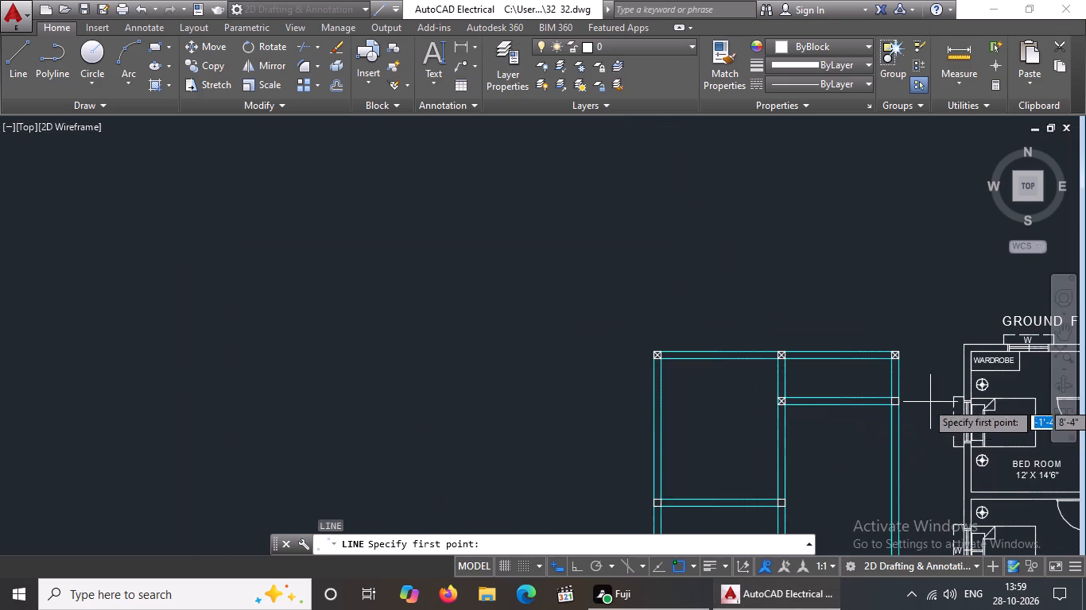
{"action": "scroll", "coordinate": [929, 402], "scroll_direction": "up", "scroll_amount": 3}
{"action": "scroll", "coordinate": [770, 415], "scroll_direction": "up", "scroll_amount": 2}
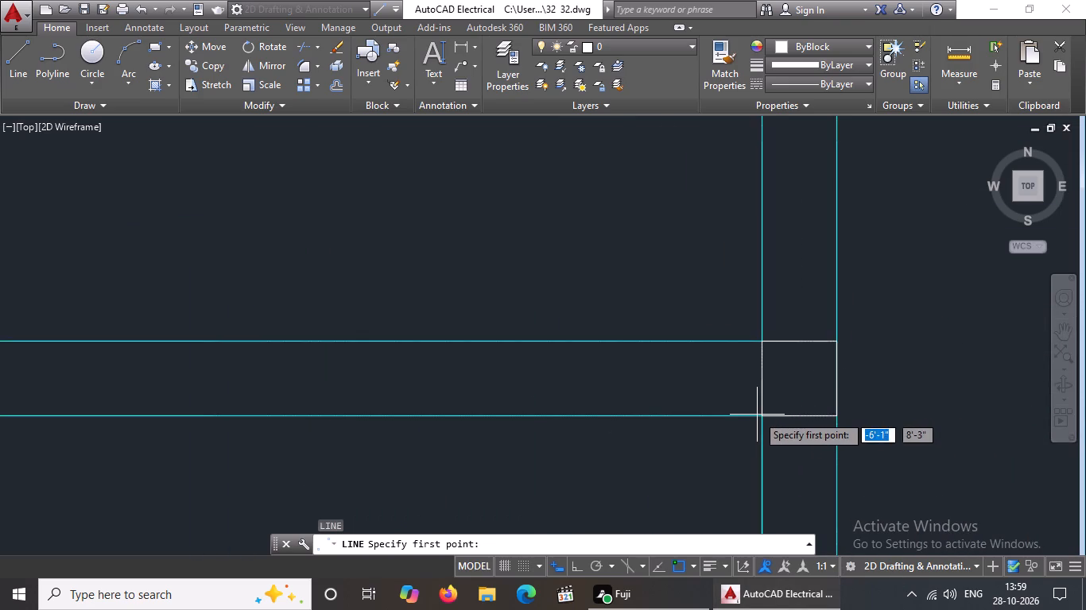
{"action": "left_click", "coordinate": [762, 417]}
{"action": "left_click_drag", "start_coordinate": [830, 342], "coordinate": [846, 332]}
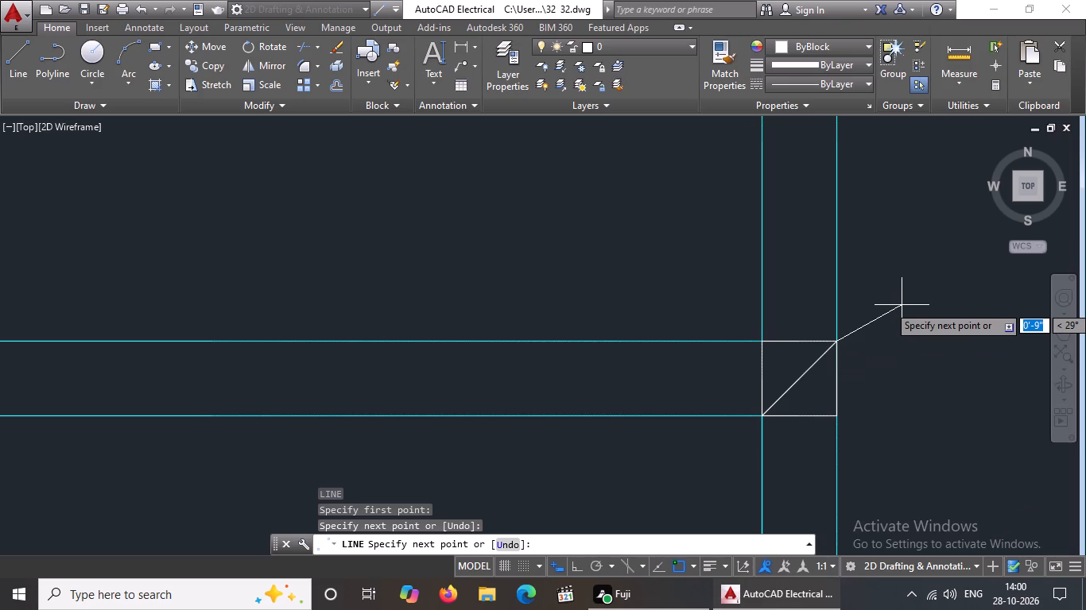
{"action": "key", "text": "Return"}
{"action": "key", "text": "l"}
{"action": "key", "text": "Return"}
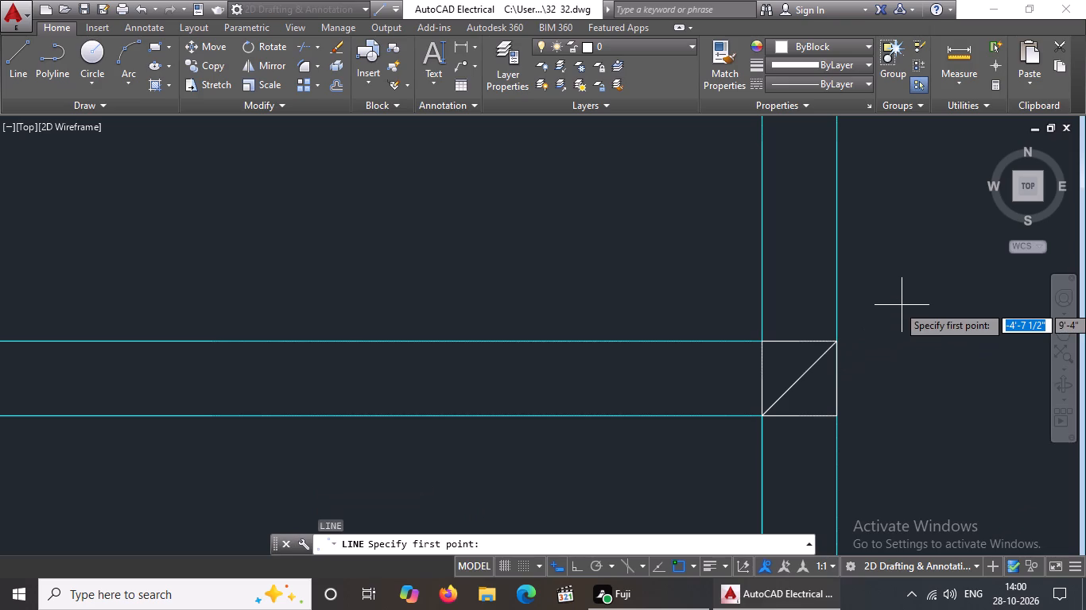
{"action": "left_click", "coordinate": [758, 342]}
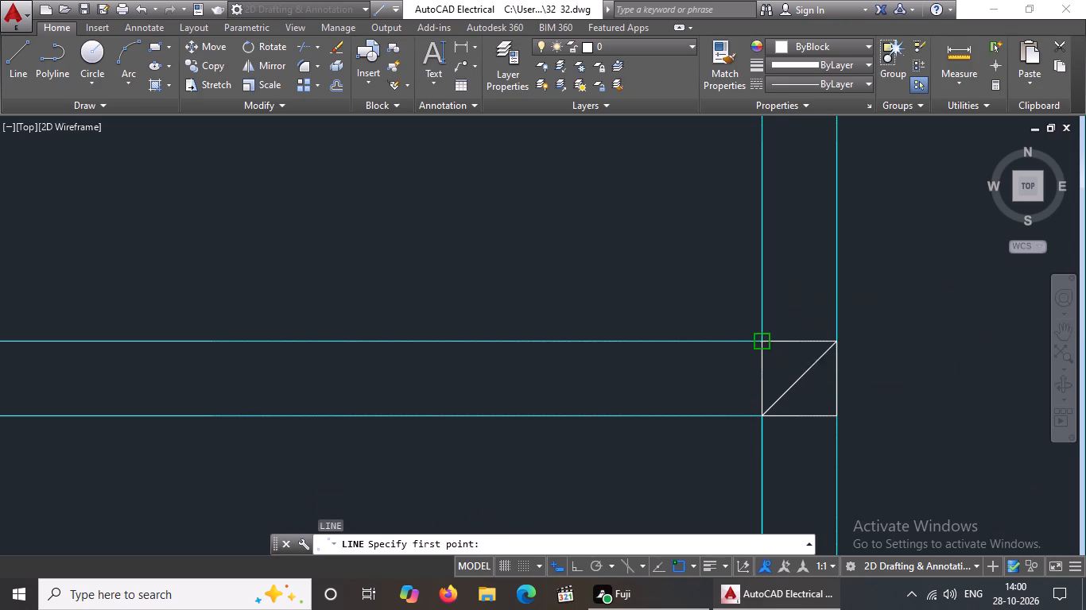
{"action": "left_click_drag", "start_coordinate": [838, 413], "coordinate": [860, 419]}
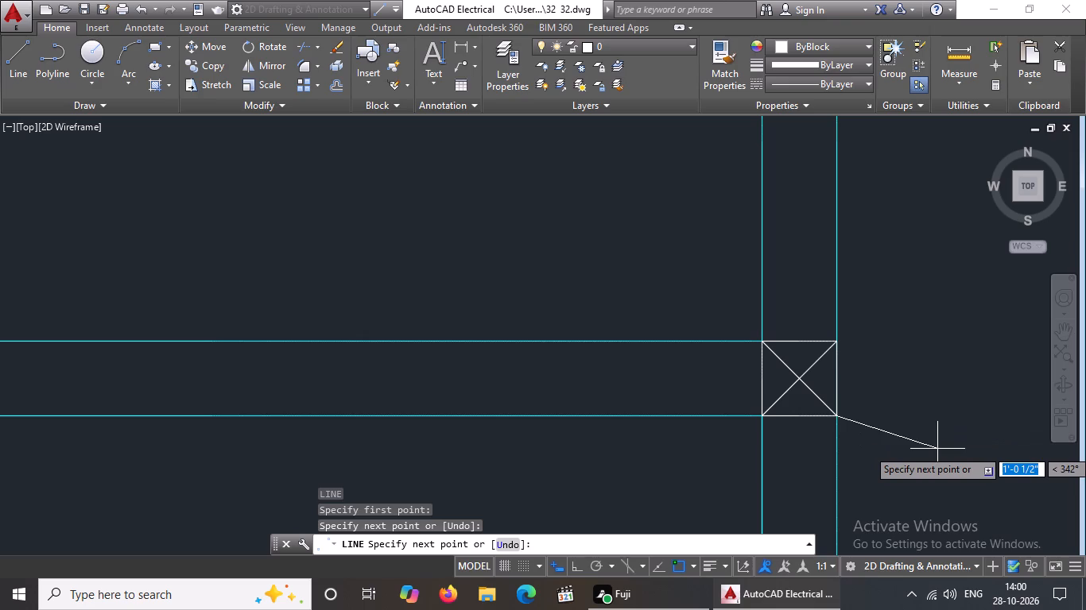
{"action": "key", "text": "Return"}
Draw two crossing diagonal lines between opposite corners of the column square where the left outer beam meets the left-side cross beam.
{"action": "key", "text": "l"}
{"action": "key", "text": "Return"}
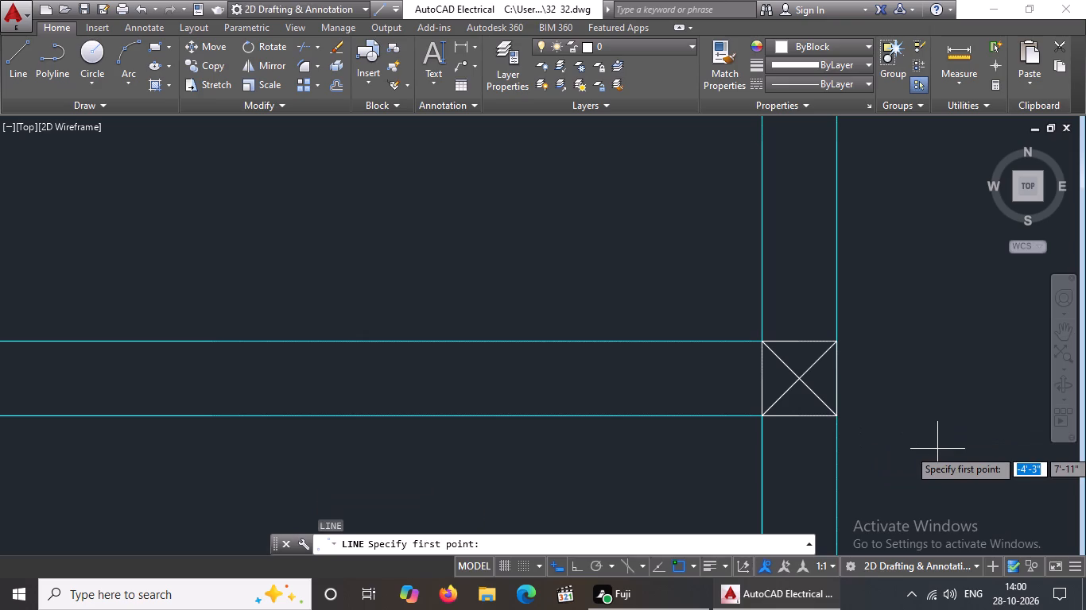
{"action": "scroll", "coordinate": [550, 353], "scroll_direction": "down", "scroll_amount": 3}
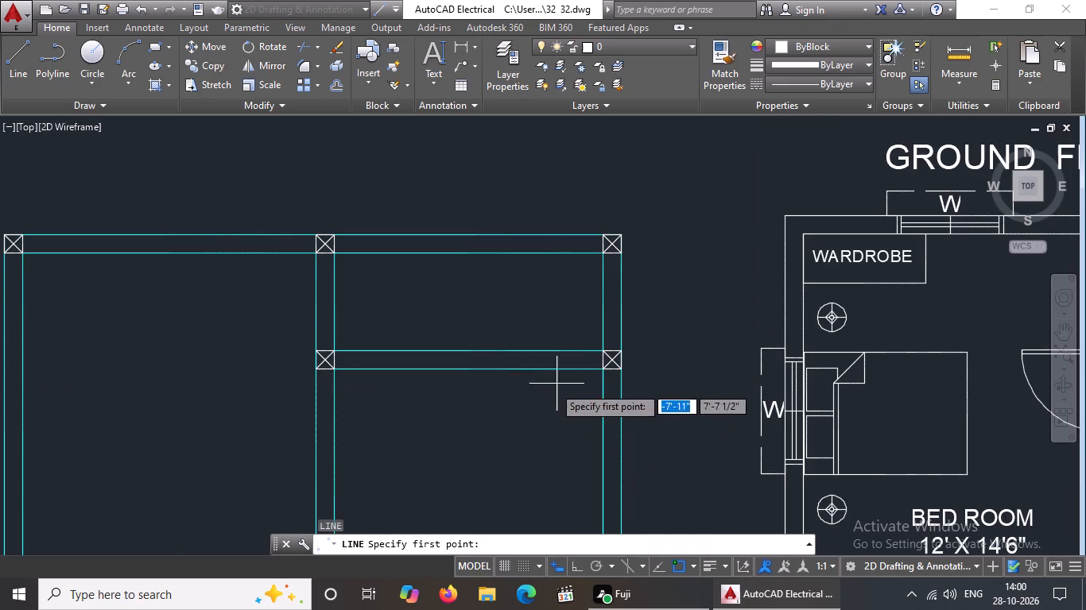
{"action": "scroll", "coordinate": [510, 365], "scroll_direction": "down", "scroll_amount": 2}
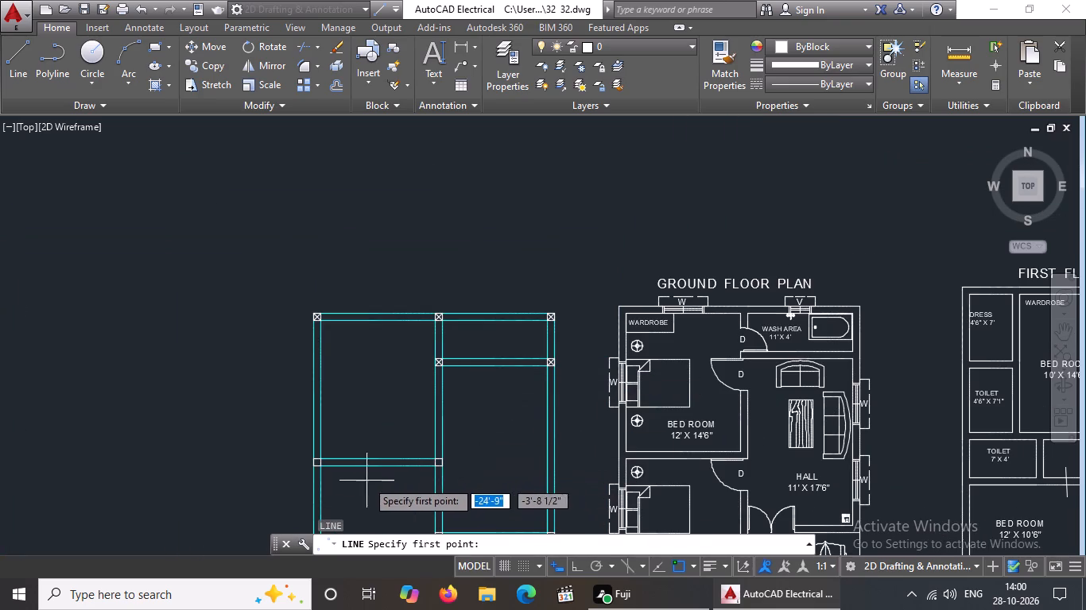
{"action": "scroll", "coordinate": [366, 481], "scroll_direction": "up", "scroll_amount": 3}
{"action": "scroll", "coordinate": [145, 415], "scroll_direction": "up", "scroll_amount": 2}
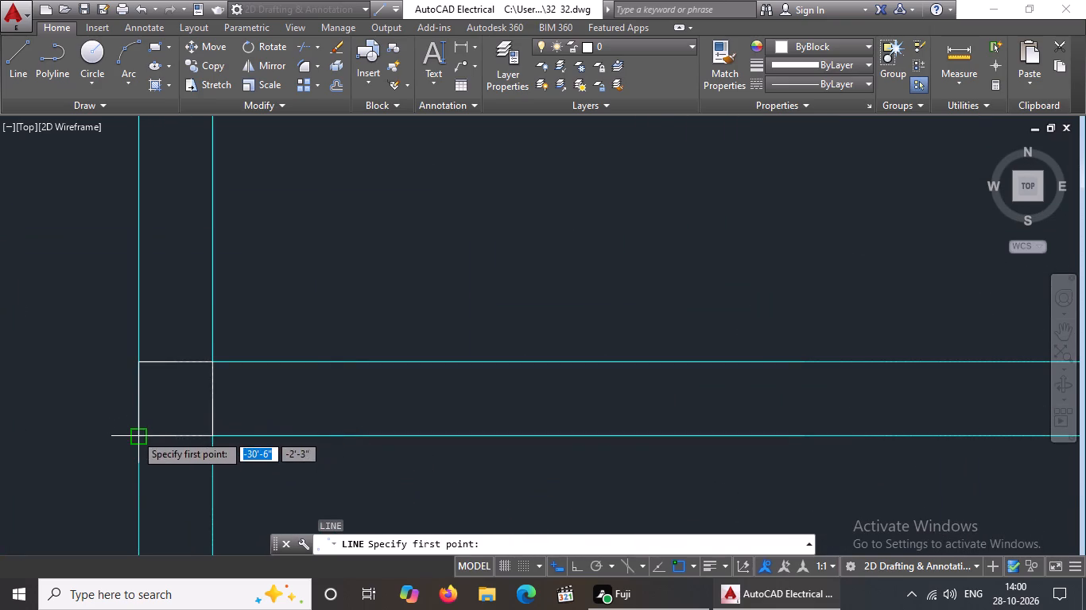
{"action": "left_click_drag", "start_coordinate": [135, 434], "coordinate": [152, 423]}
{"action": "left_click", "coordinate": [213, 363]}
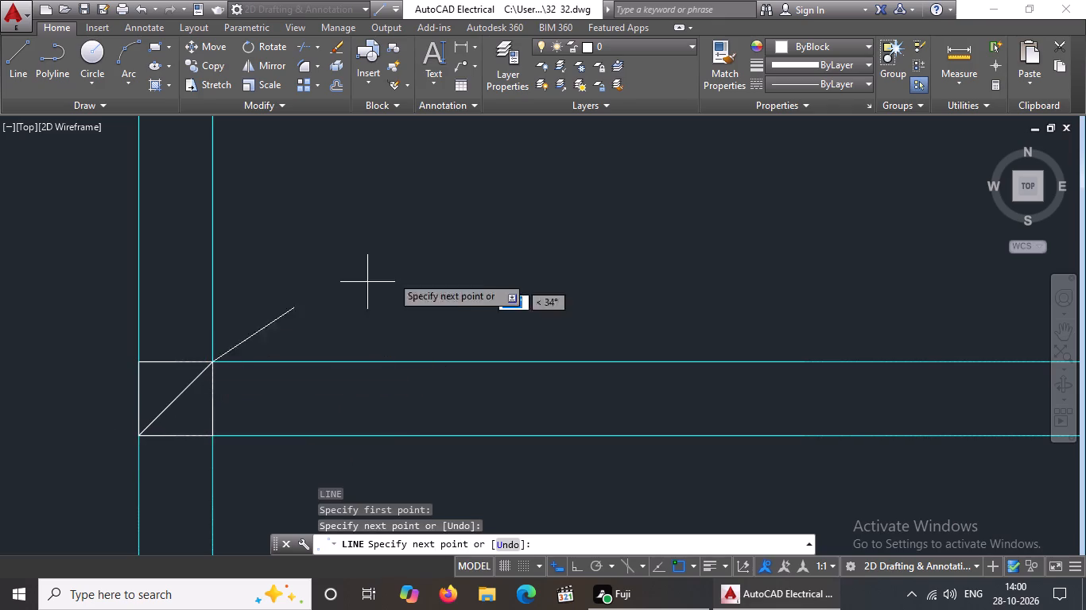
{"action": "key", "text": "Return"}
{"action": "key", "text": "l"}
{"action": "key", "text": "Return"}
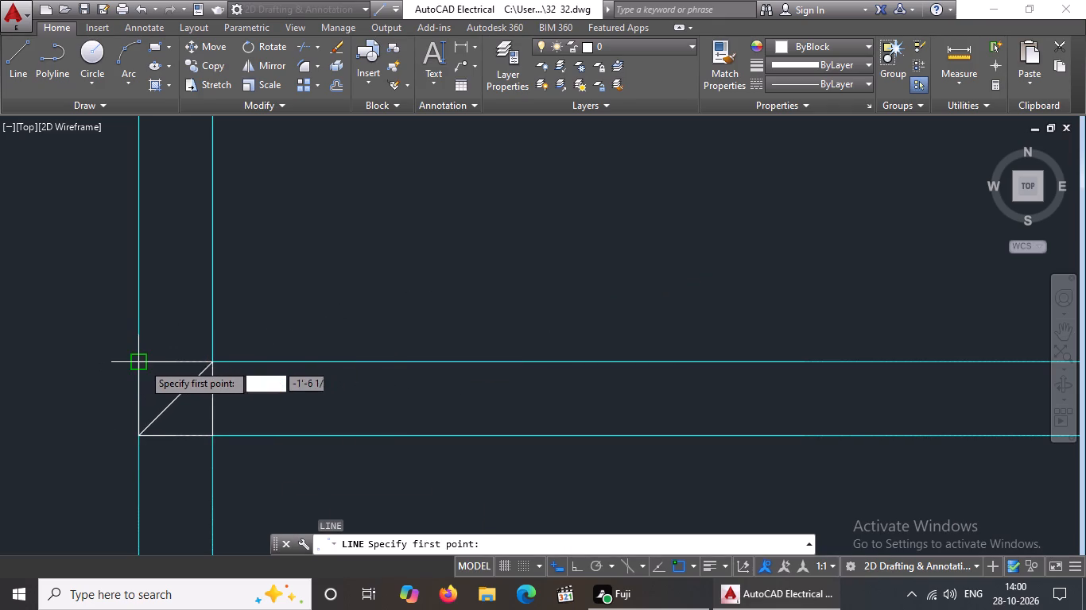
{"action": "left_click_drag", "start_coordinate": [141, 362], "coordinate": [144, 369]}
{"action": "left_click", "coordinate": [214, 433]}
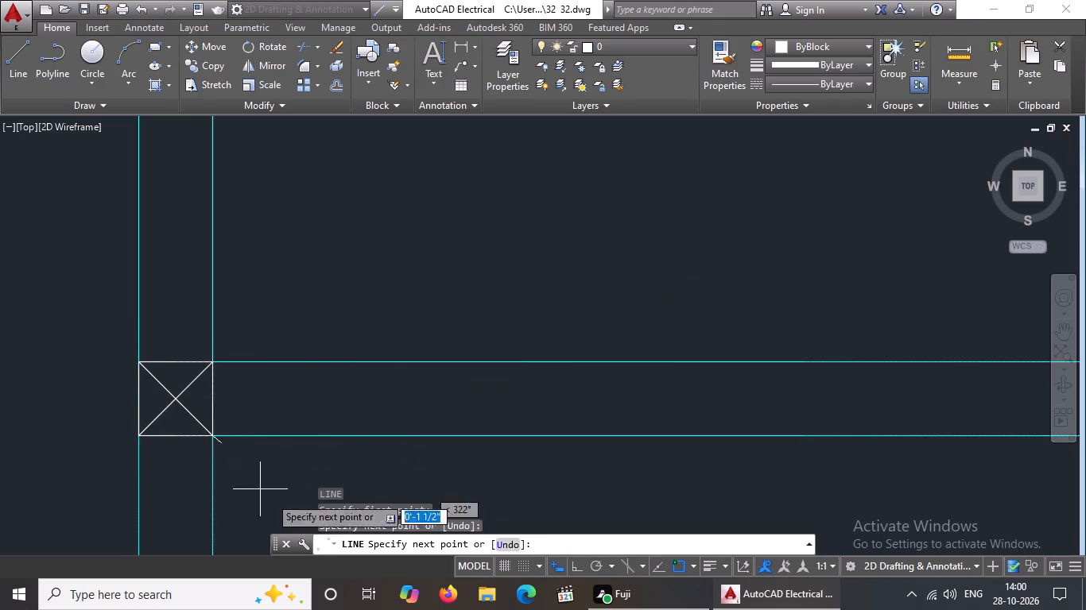
{"action": "key", "text": "Return"}
Draw two crossing diagonal lines between opposite corners of the column square where the left-side cross beam meets the middle vertical beam.
{"action": "key", "text": "l"}
{"action": "key", "text": "Return"}
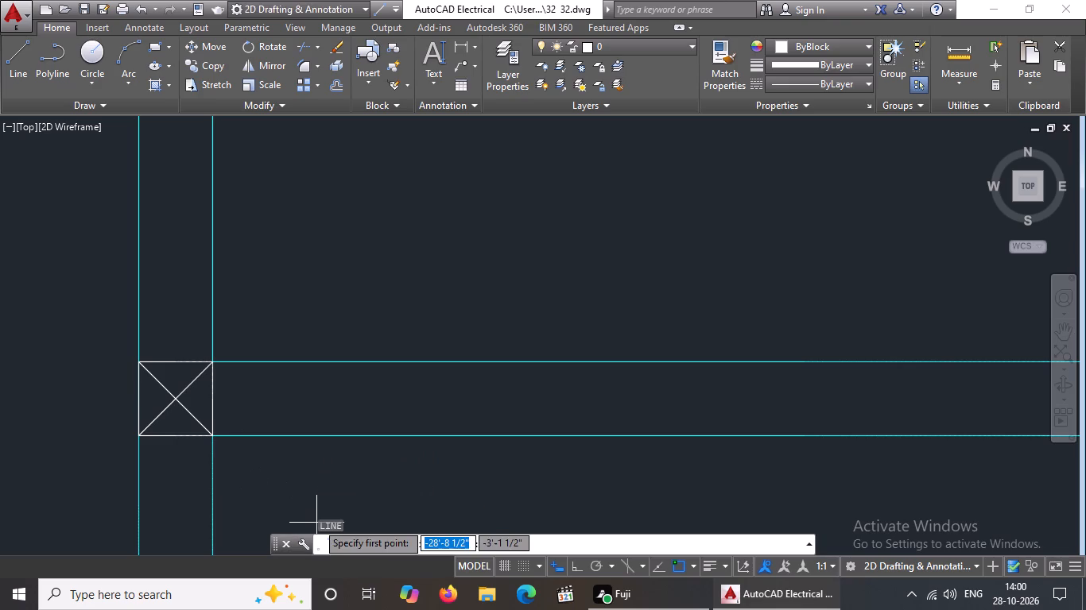
{"action": "scroll", "coordinate": [351, 427], "scroll_direction": "down", "scroll_amount": 3}
{"action": "scroll", "coordinate": [637, 439], "scroll_direction": "up", "scroll_amount": 2}
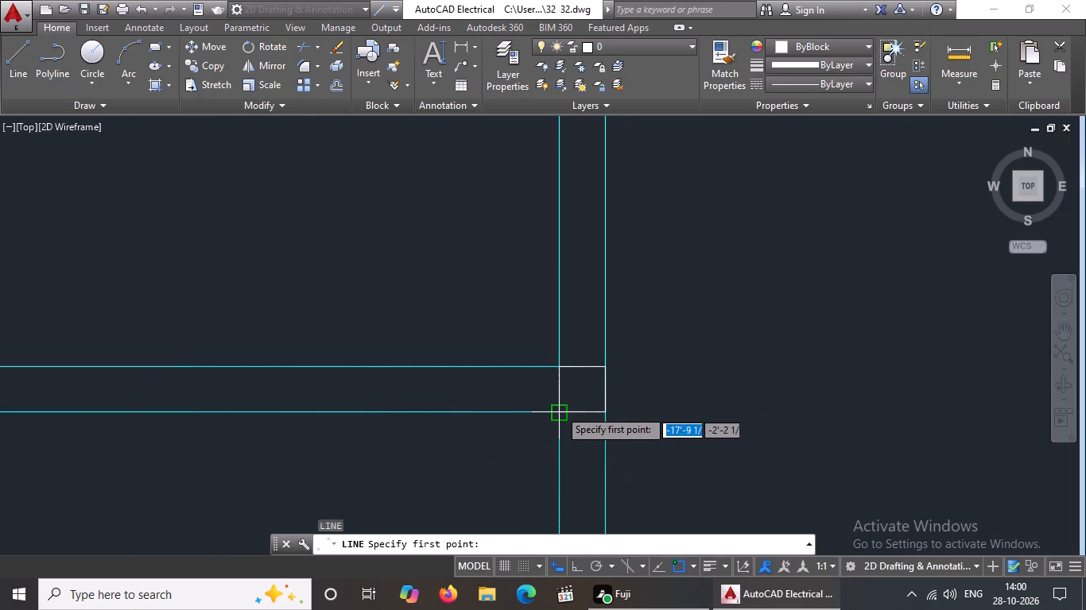
{"action": "left_click", "coordinate": [560, 407]}
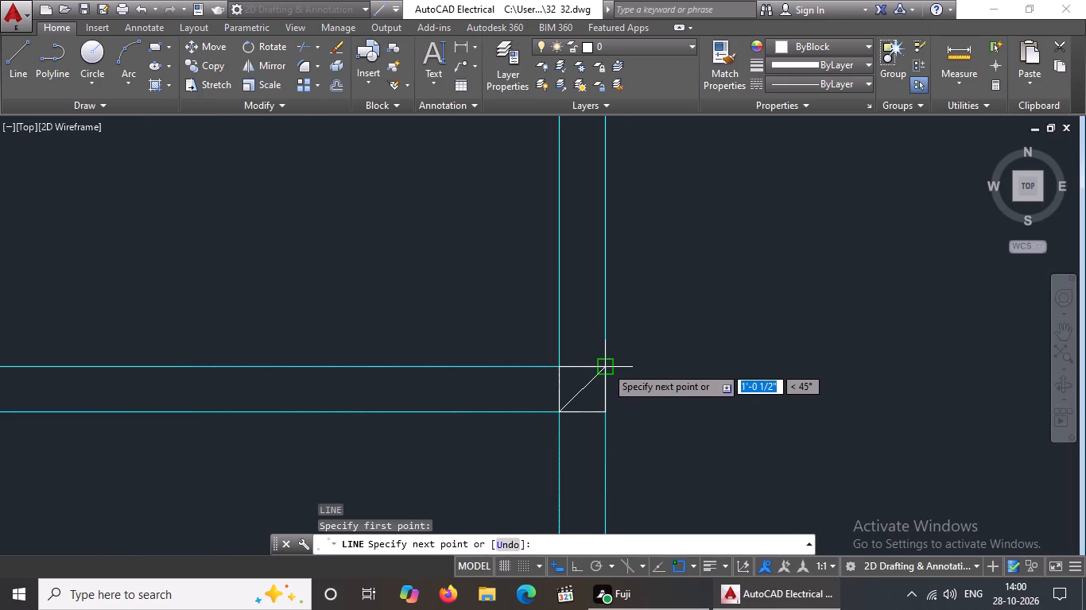
{"action": "left_click_drag", "start_coordinate": [606, 366], "coordinate": [620, 349]}
{"action": "key", "text": "Return"}
{"action": "key", "text": "l"}
{"action": "key", "text": "Return"}
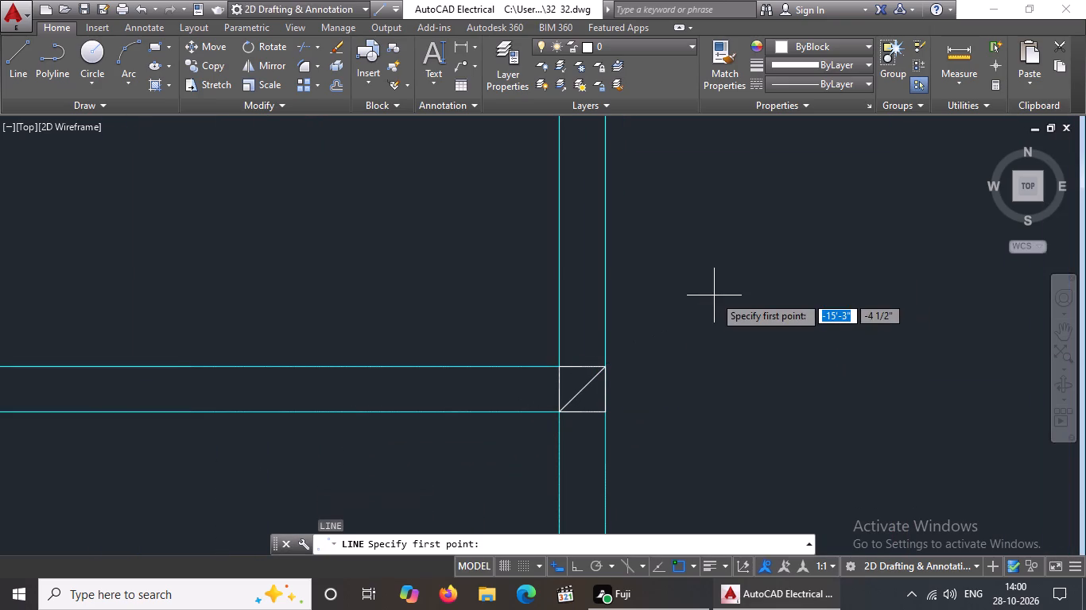
{"action": "left_click", "coordinate": [557, 369]}
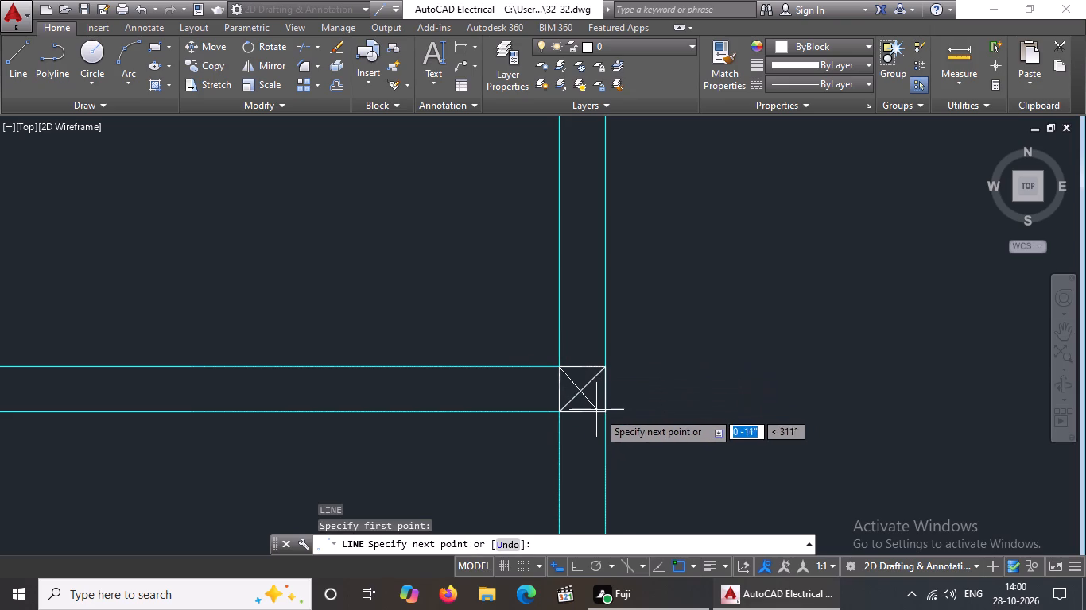
{"action": "left_click_drag", "start_coordinate": [603, 412], "coordinate": [651, 422]}
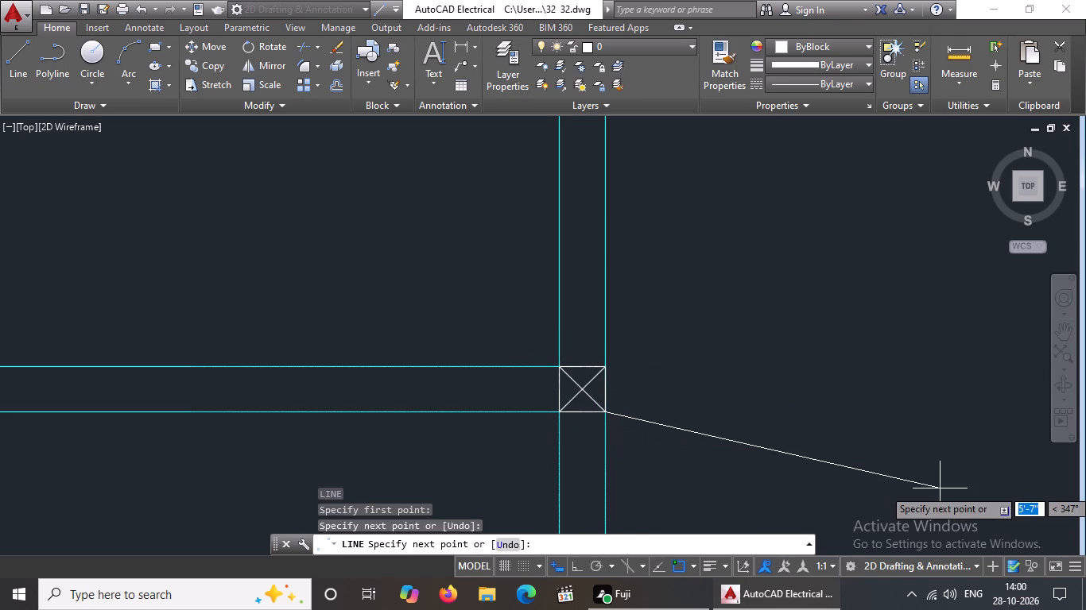
{"action": "key", "text": "Return"}
Draw two crossing diagonal lines between opposite corners of the column square where the middle vertical beam meets the lower right-side cross beam.
{"action": "key", "text": "l"}
{"action": "key", "text": "Return"}
{"action": "scroll", "coordinate": [941, 488], "scroll_direction": "up", "scroll_amount": 1}
{"action": "scroll", "coordinate": [578, 419], "scroll_direction": "down", "scroll_amount": 4}
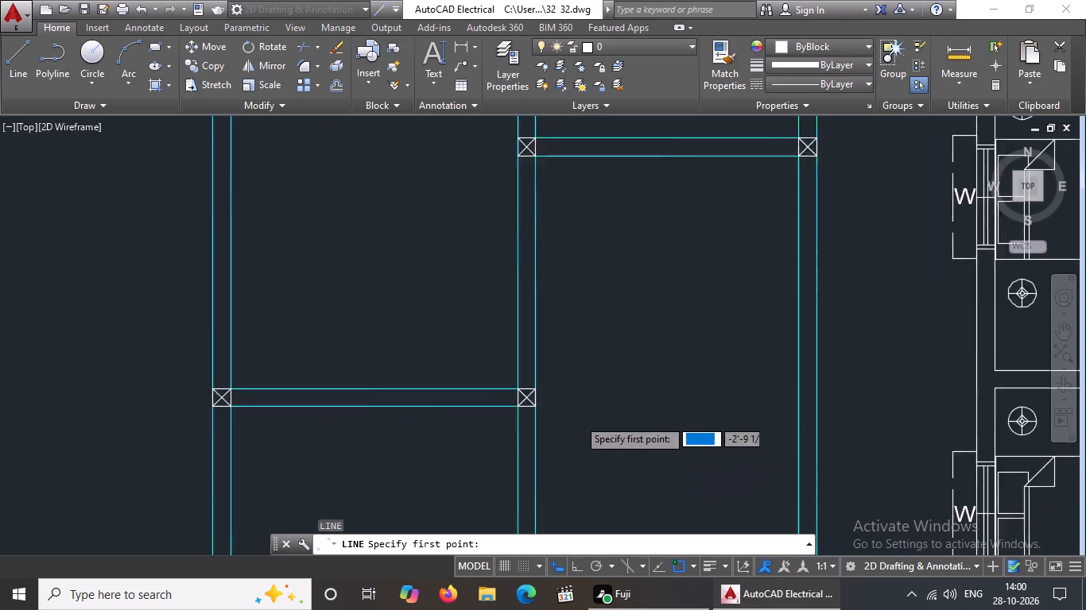
{"action": "scroll", "coordinate": [586, 415], "scroll_direction": "down", "scroll_amount": 2}
{"action": "scroll", "coordinate": [582, 455], "scroll_direction": "up", "scroll_amount": 5}
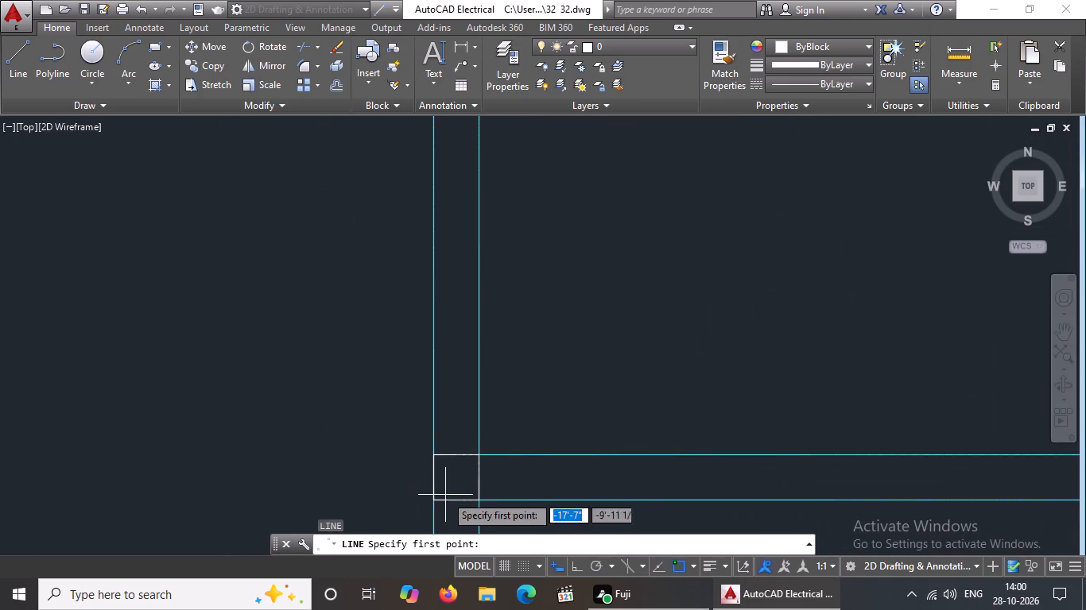
{"action": "left_click", "coordinate": [432, 498]}
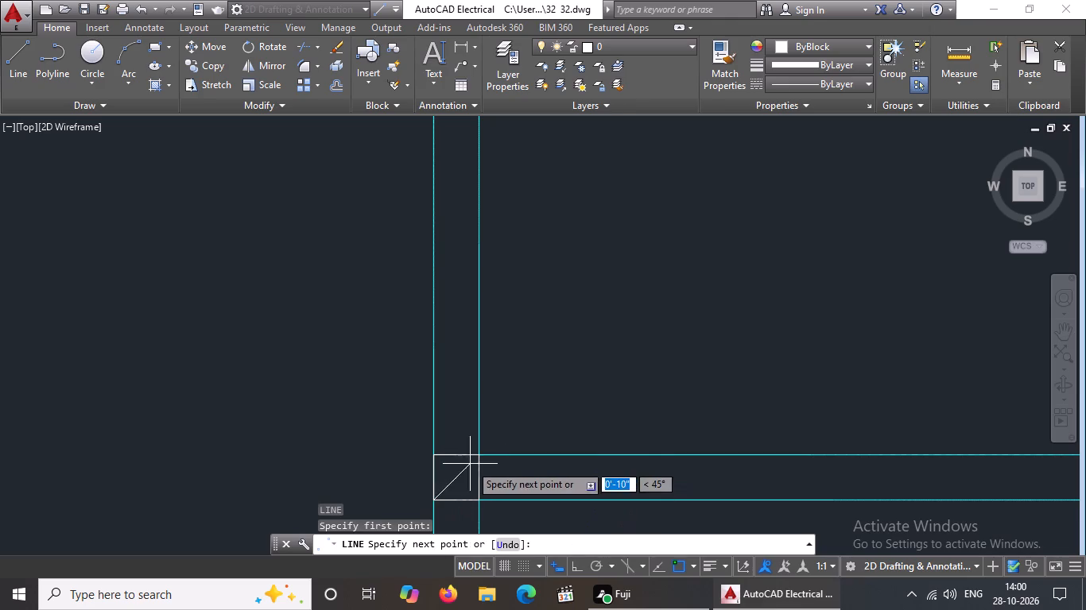
{"action": "left_click_drag", "start_coordinate": [480, 458], "coordinate": [498, 444]}
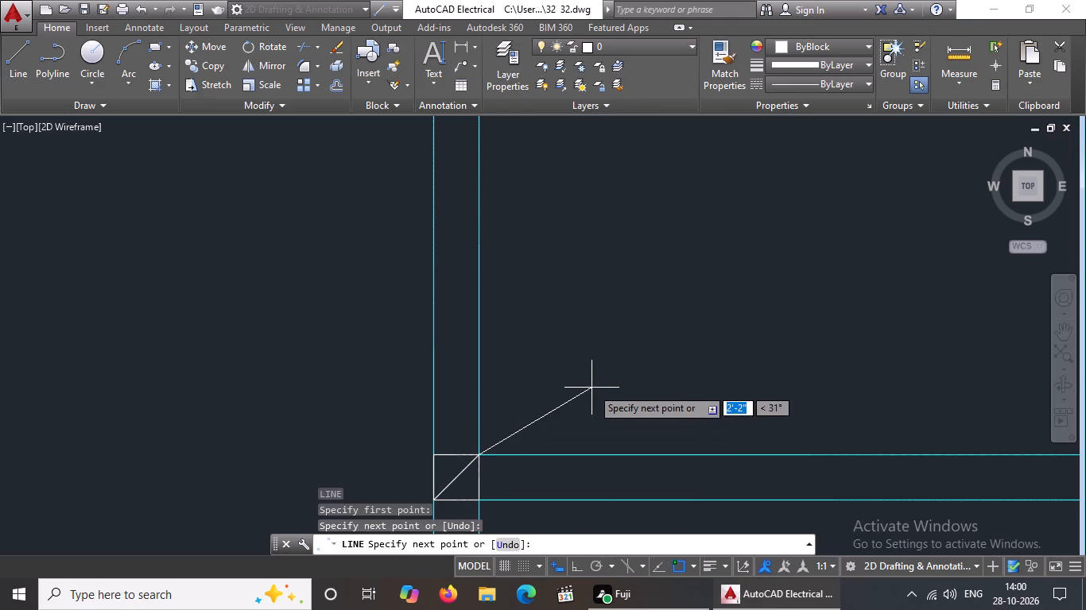
{"action": "key", "text": "Return"}
{"action": "key", "text": "l"}
{"action": "key", "text": "Return"}
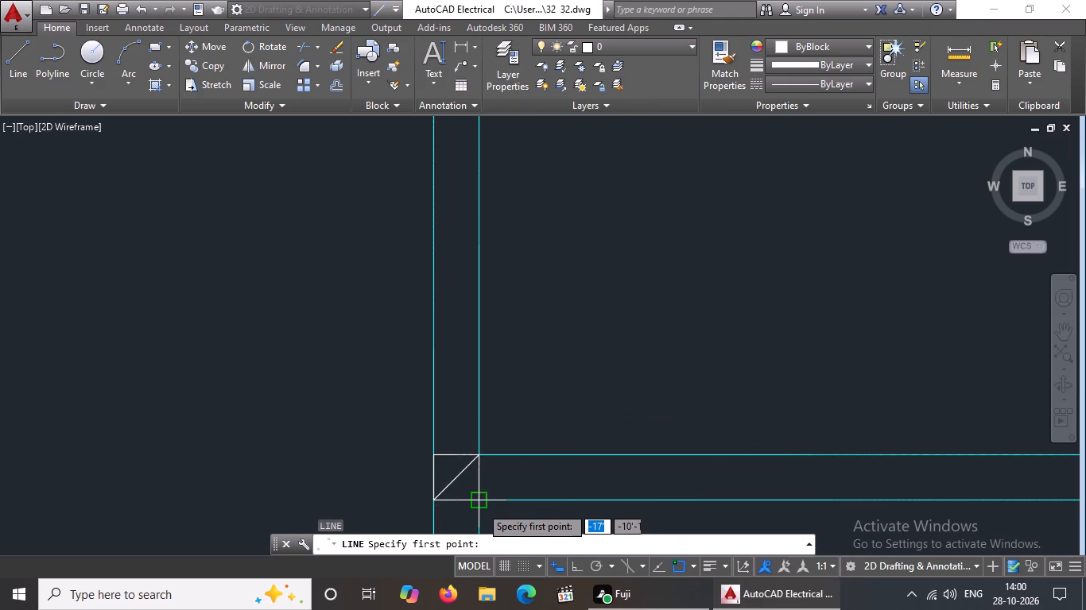
{"action": "left_click", "coordinate": [482, 504]}
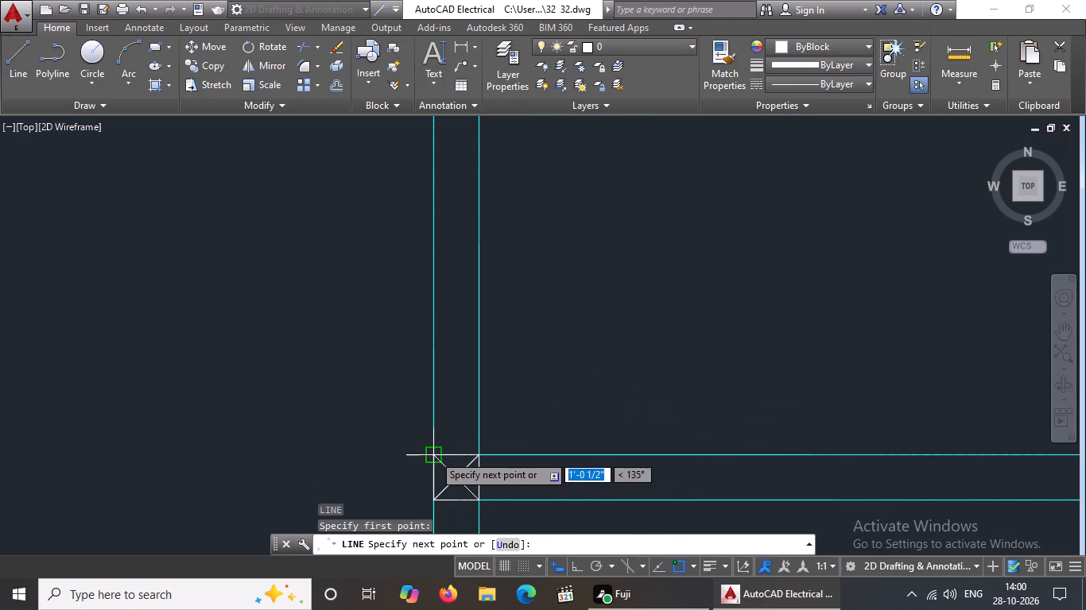
{"action": "left_click", "coordinate": [433, 454]}
{"action": "key", "text": "Return"}
Draw two crossing diagonal lines between opposite corners of the column square where the lower right-side cross beam meets the right outer beam.
{"action": "key", "text": "l"}
{"action": "key", "text": "Return"}
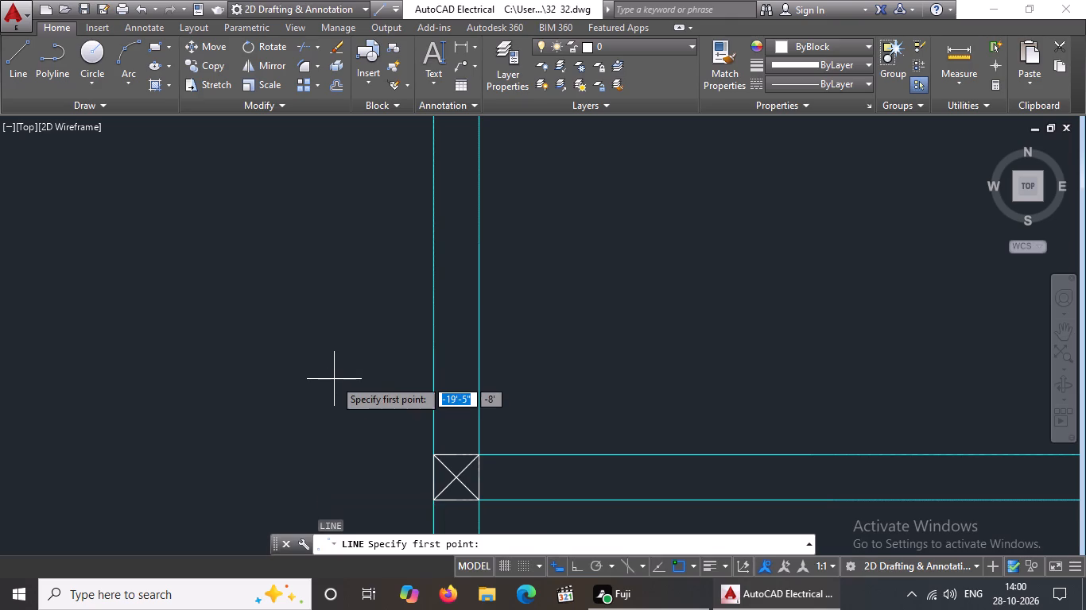
{"action": "scroll", "coordinate": [357, 371], "scroll_direction": "down", "scroll_amount": 4}
{"action": "scroll", "coordinate": [499, 388], "scroll_direction": "up", "scroll_amount": 2}
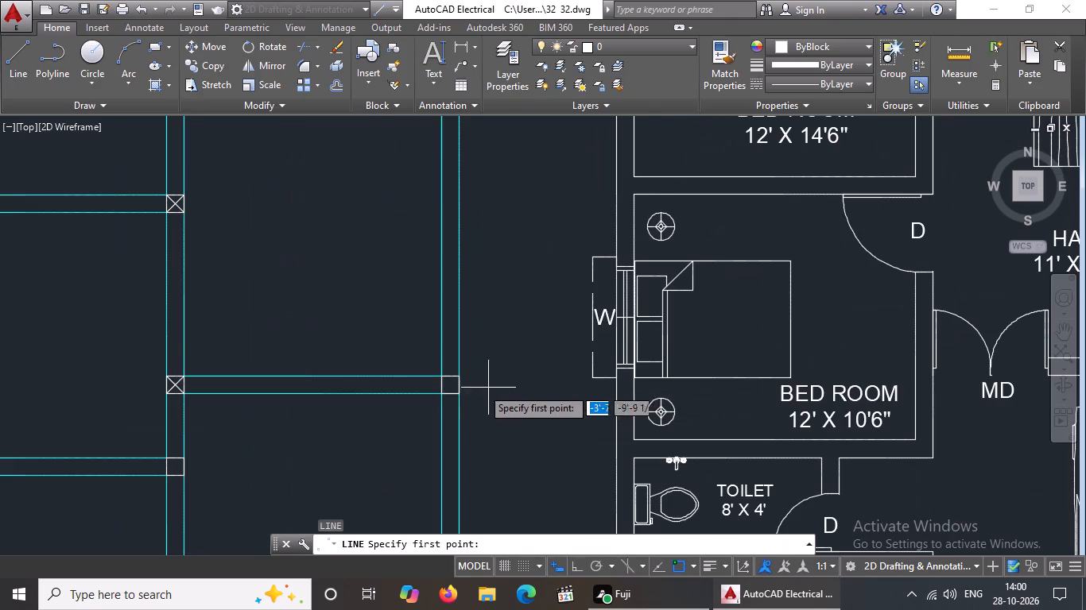
{"action": "left_click", "coordinate": [442, 391]}
{"action": "left_click_drag", "start_coordinate": [457, 375], "coordinate": [467, 364]}
{"action": "key", "text": "Return"}
{"action": "key", "text": "l"}
{"action": "key", "text": "Return"}
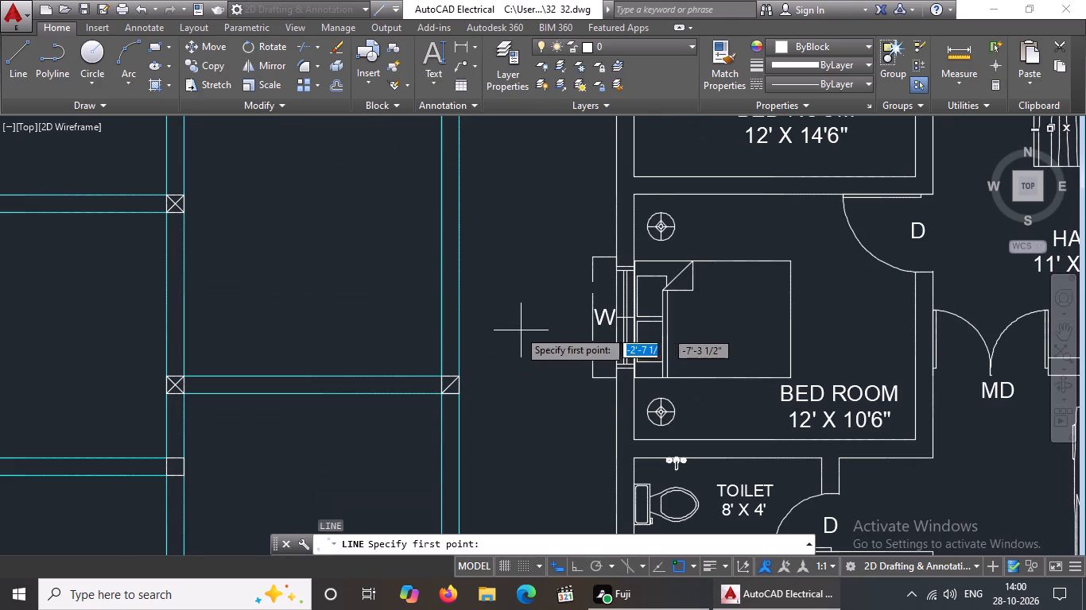
{"action": "scroll", "coordinate": [442, 326], "scroll_direction": "up", "scroll_amount": 4}
{"action": "scroll", "coordinate": [499, 377], "scroll_direction": "down", "scroll_amount": 3}
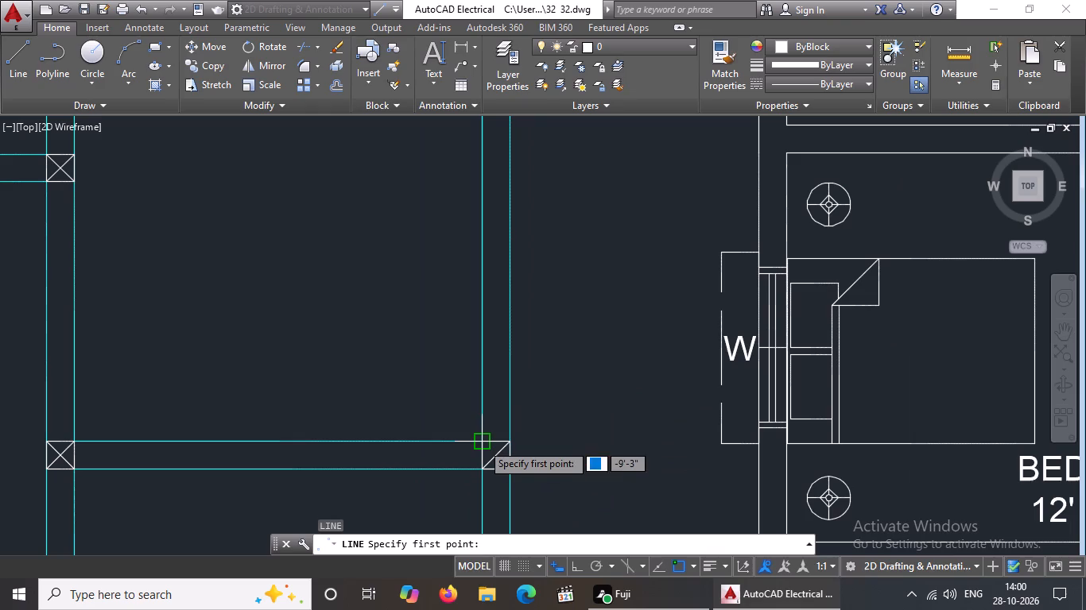
{"action": "left_click", "coordinate": [482, 443]}
{"action": "left_click_drag", "start_coordinate": [511, 468], "coordinate": [529, 478]}
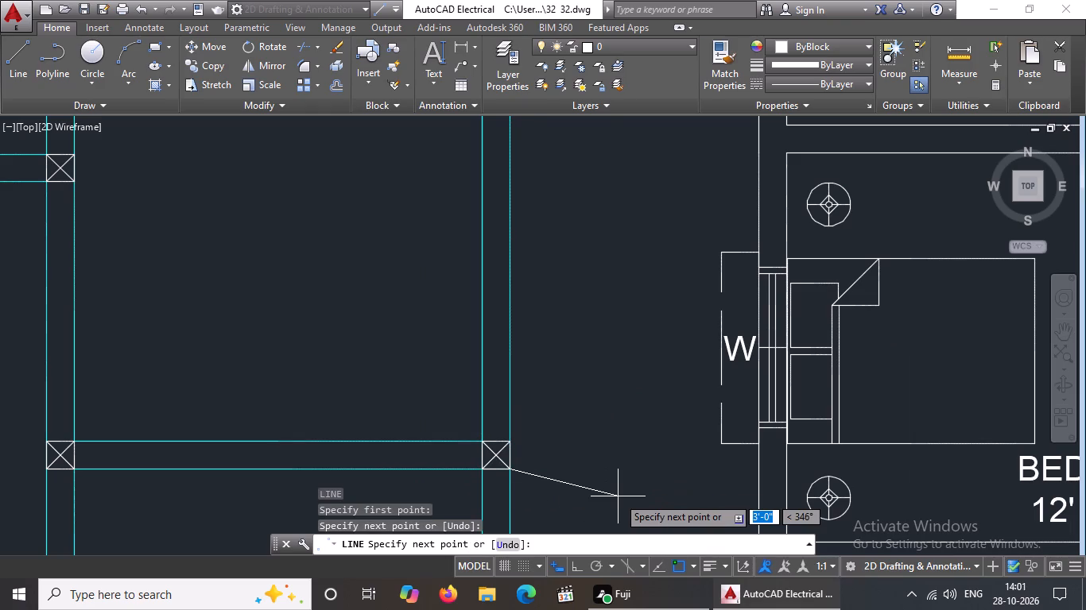
{"action": "key", "text": "Return"}
Draw a diagonal from lower-left to upper-right corner of the column square where the left outer beam meets the second left-side cross beam.
{"action": "key", "text": "l"}
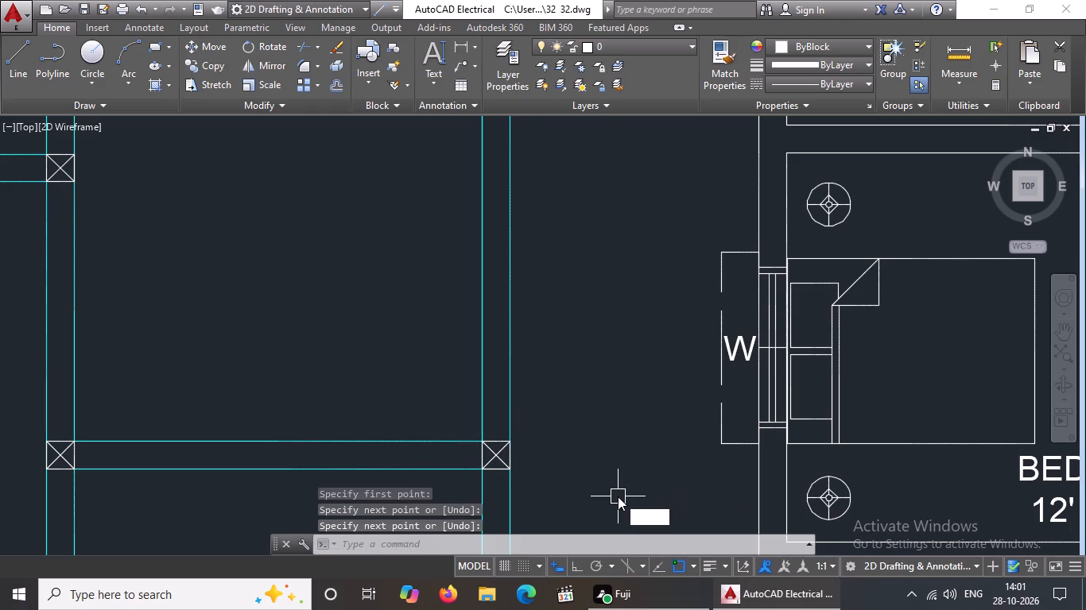
{"action": "key", "text": "Return"}
{"action": "scroll", "coordinate": [535, 426], "scroll_direction": "down", "scroll_amount": 3}
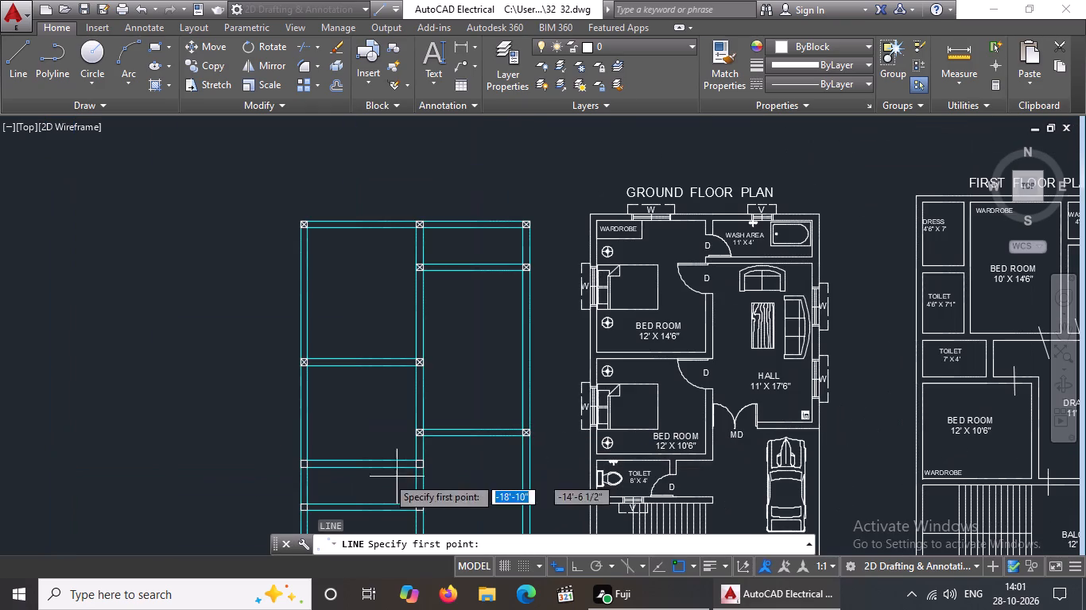
{"action": "scroll", "coordinate": [299, 472], "scroll_direction": "up", "scroll_amount": 2}
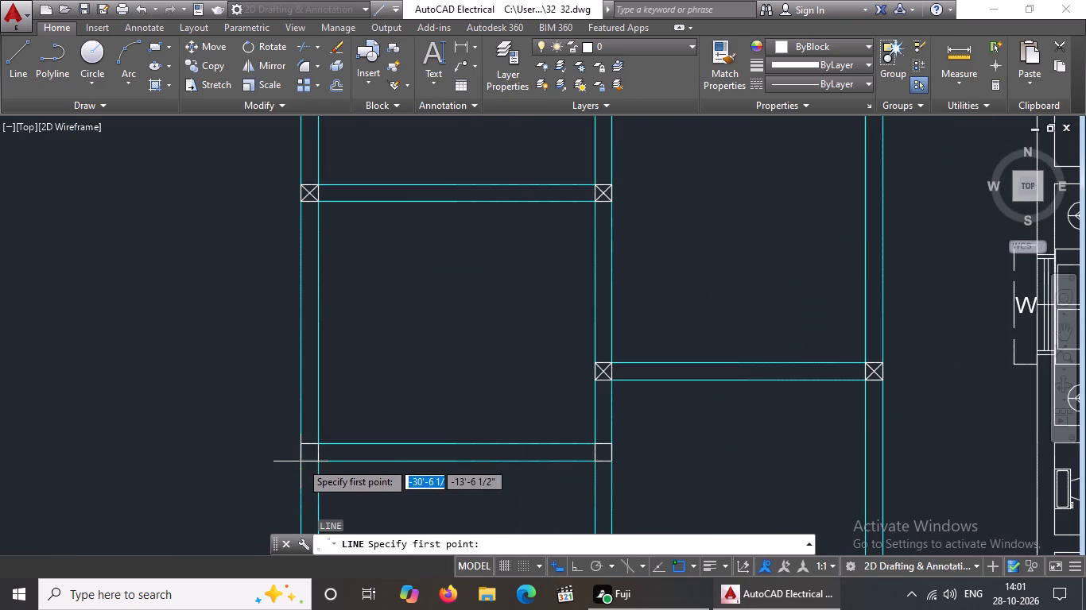
{"action": "left_click", "coordinate": [301, 461]}
{"action": "left_click_drag", "start_coordinate": [320, 443], "coordinate": [351, 415]}
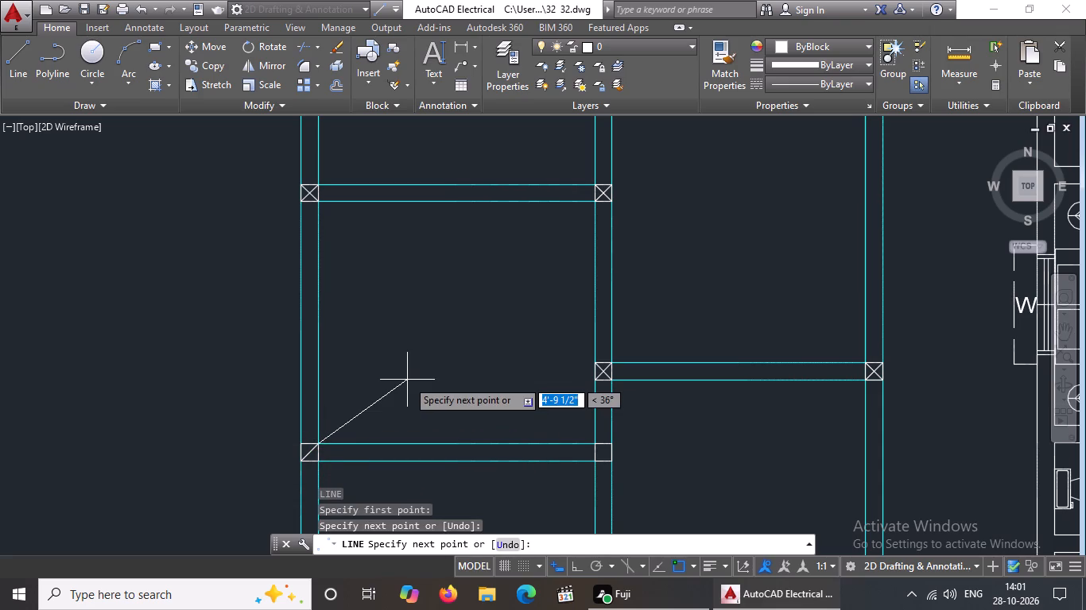
{"action": "key", "text": "Return"}
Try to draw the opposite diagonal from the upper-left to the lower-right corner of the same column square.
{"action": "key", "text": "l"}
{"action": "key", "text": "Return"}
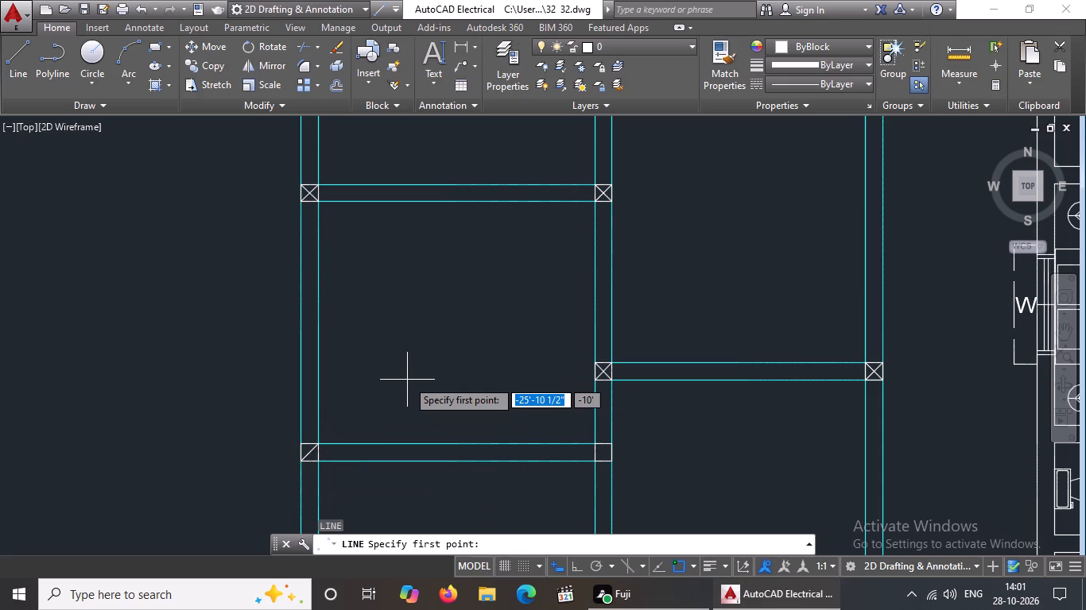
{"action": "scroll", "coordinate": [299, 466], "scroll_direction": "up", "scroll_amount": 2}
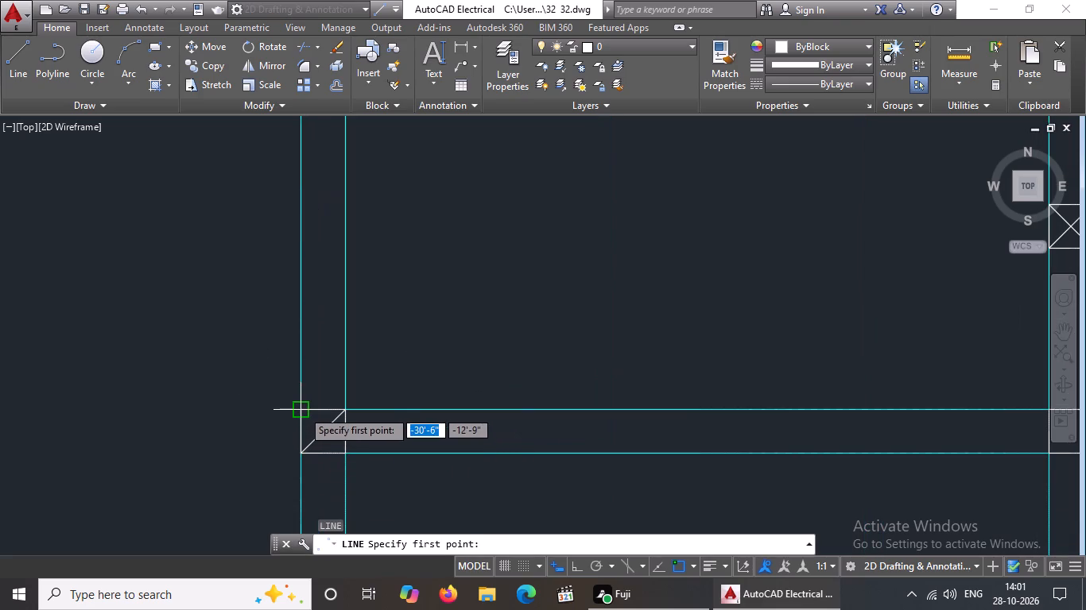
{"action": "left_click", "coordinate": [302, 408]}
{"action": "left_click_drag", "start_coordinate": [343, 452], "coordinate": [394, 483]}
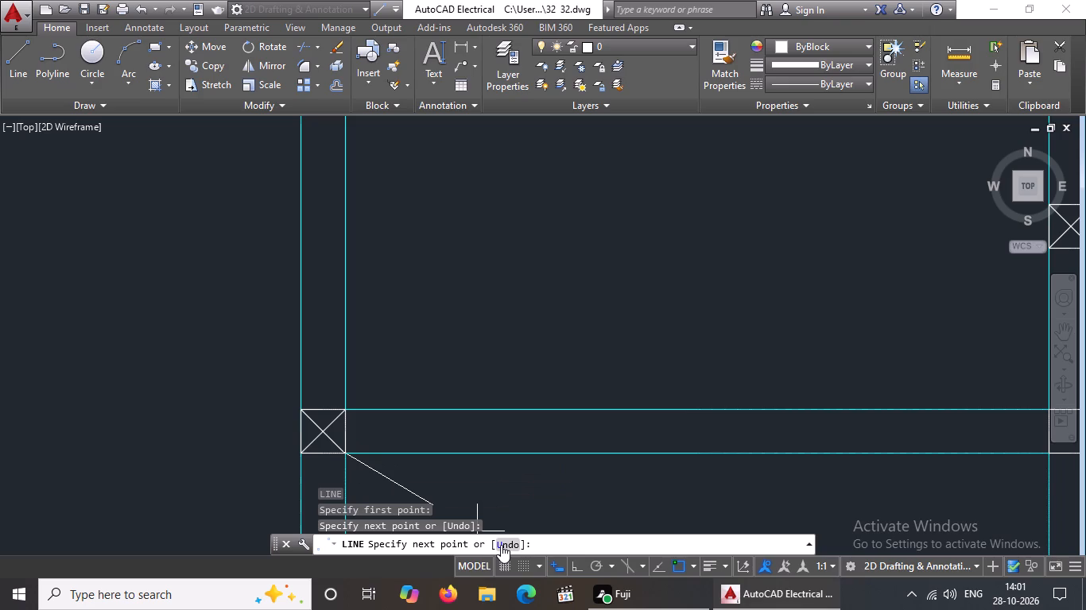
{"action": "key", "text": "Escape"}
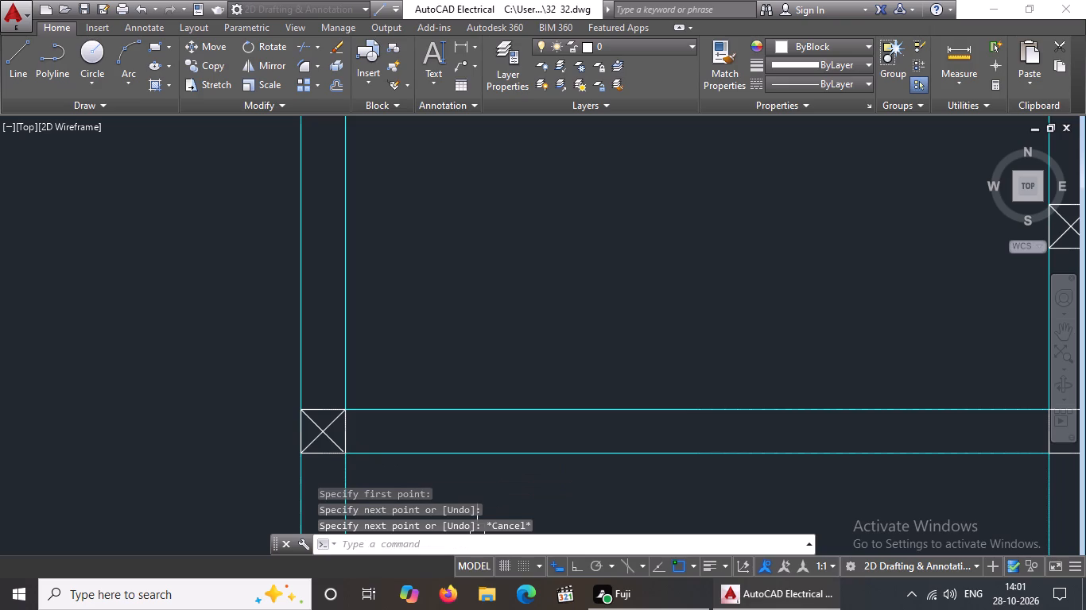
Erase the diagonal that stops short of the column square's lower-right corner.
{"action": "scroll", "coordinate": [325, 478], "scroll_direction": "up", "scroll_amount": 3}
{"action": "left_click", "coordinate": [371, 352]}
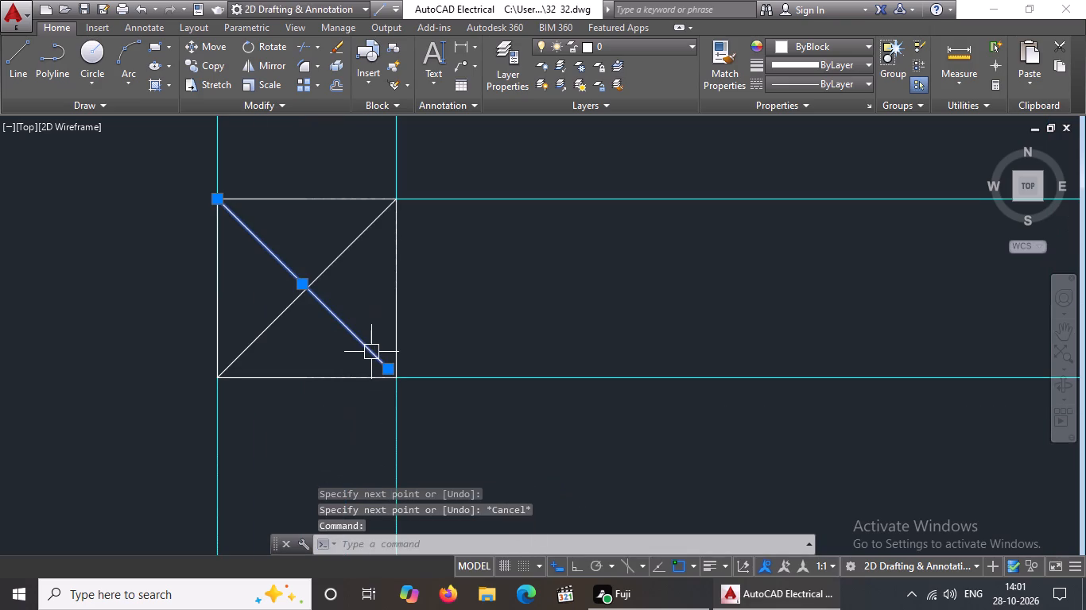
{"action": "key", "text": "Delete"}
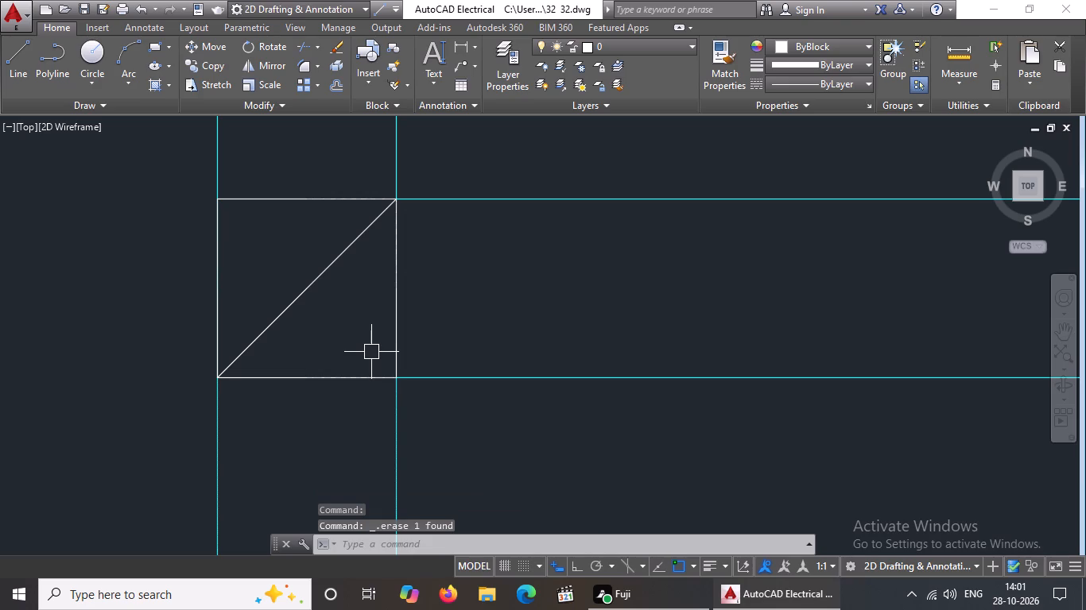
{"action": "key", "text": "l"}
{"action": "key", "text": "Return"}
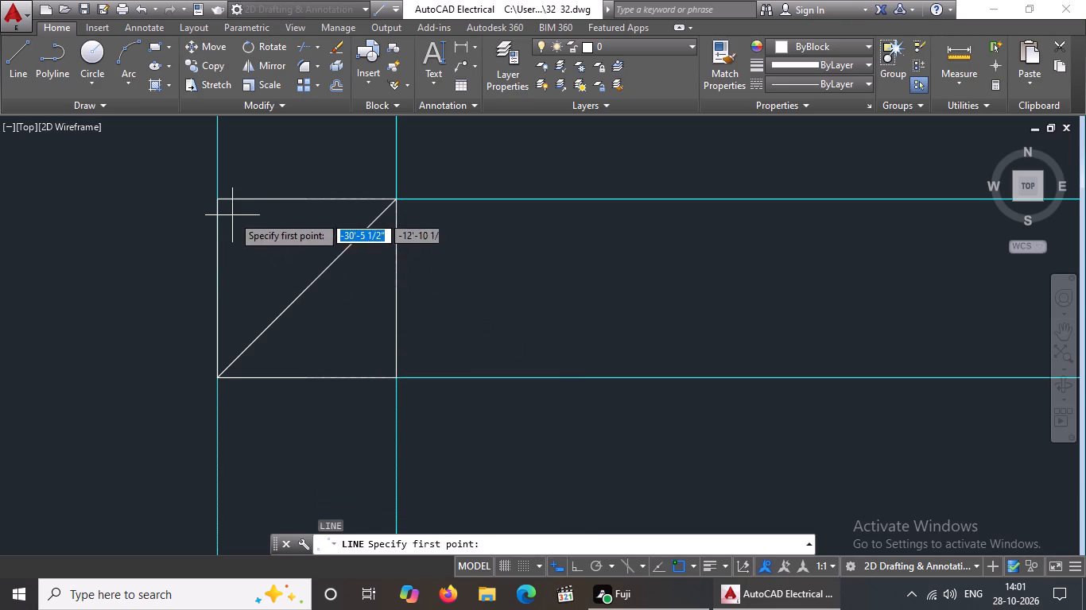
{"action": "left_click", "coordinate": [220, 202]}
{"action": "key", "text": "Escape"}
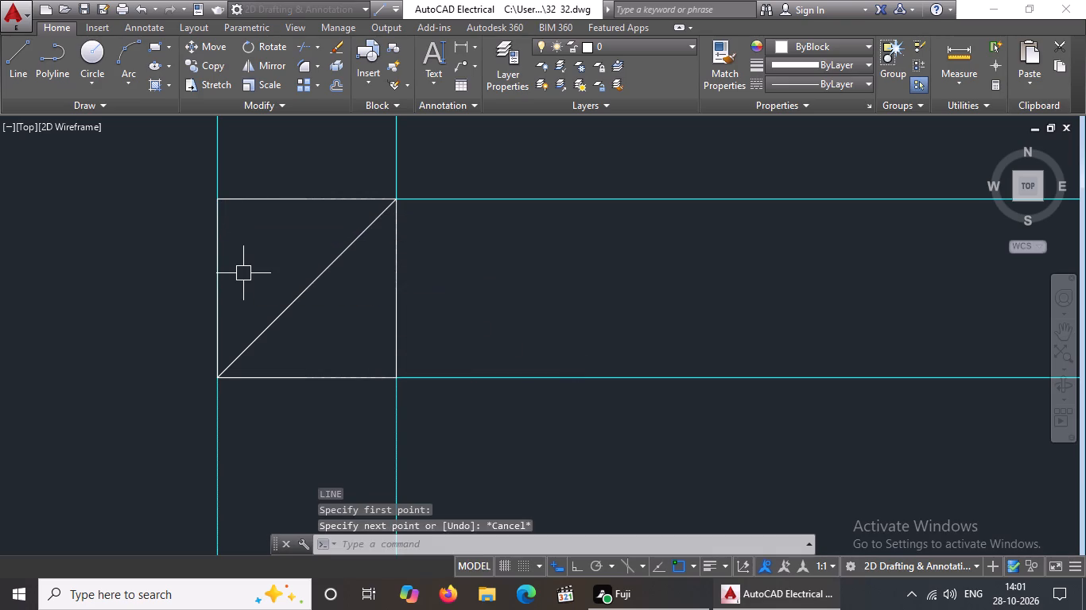
Draw the diagonal exactly from the upper-left to the lower-right corner of the column square at the left outer beam and second left-side cross beam.
{"action": "key", "text": "l"}
{"action": "key", "text": "Return"}
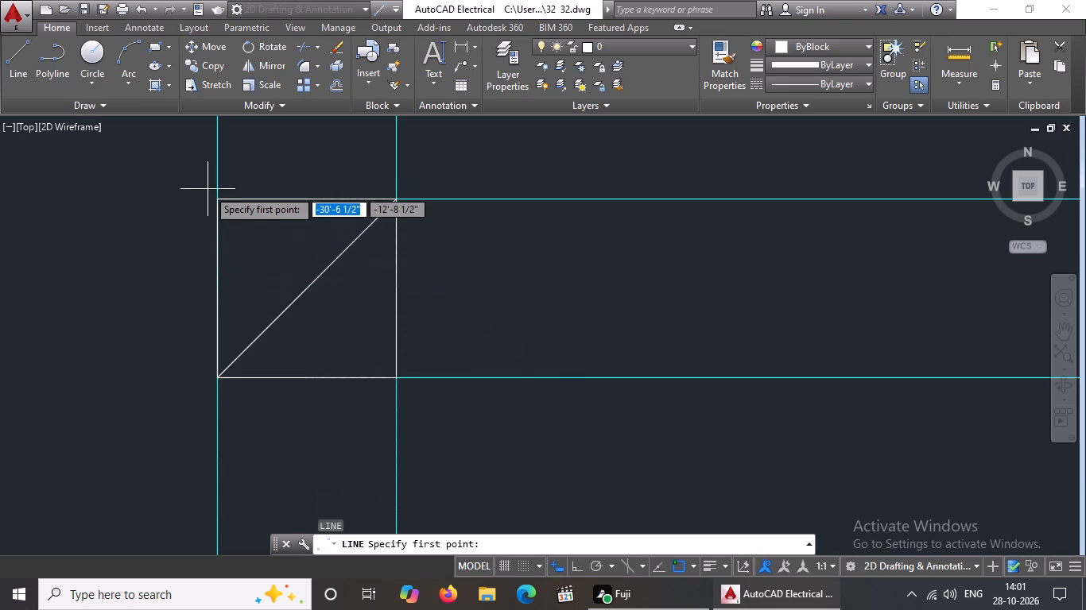
{"action": "left_click", "coordinate": [216, 197]}
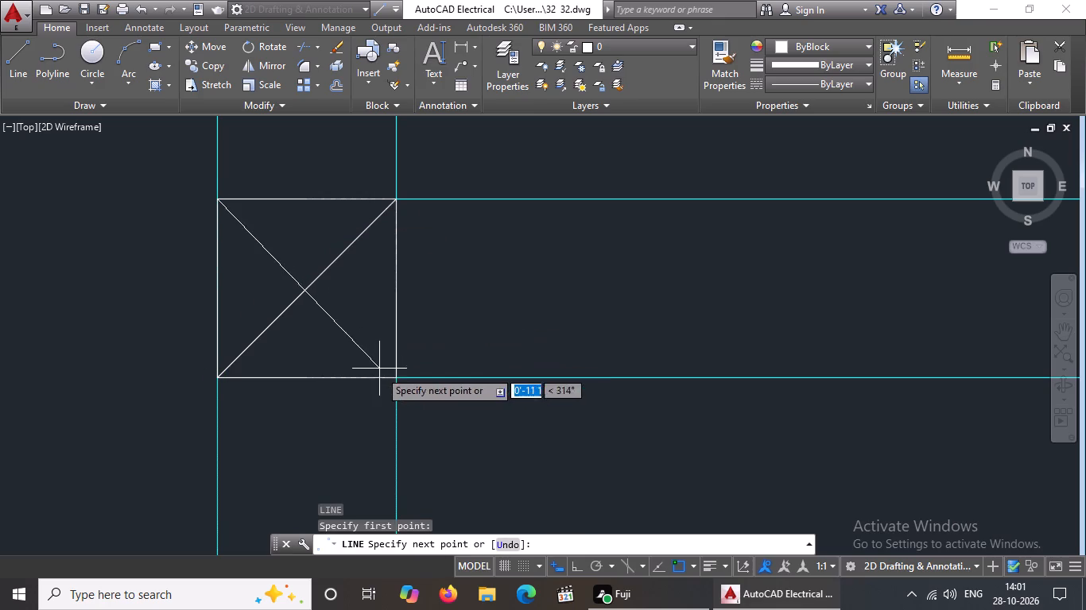
{"action": "left_click_drag", "start_coordinate": [395, 379], "coordinate": [418, 396]}
{"action": "key", "text": "Return"}
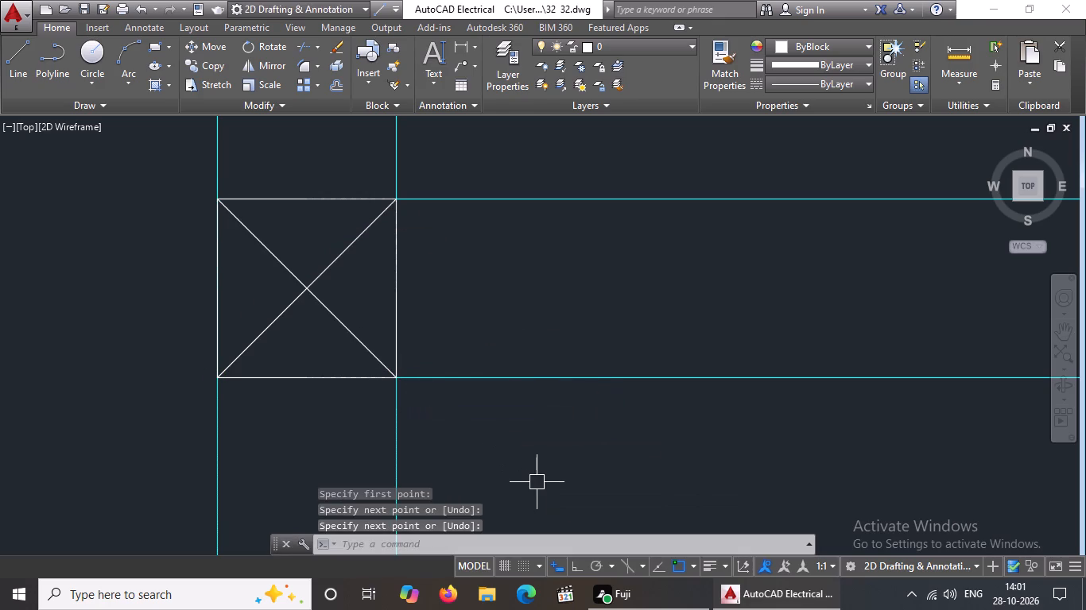
Draw two crossing diagonal lines between opposite corners of the column square where the second left-side cross beam meets the middle vertical beam.
{"action": "key", "text": "l"}
{"action": "key", "text": "Return"}
{"action": "scroll", "coordinate": [527, 474], "scroll_direction": "down", "scroll_amount": 5}
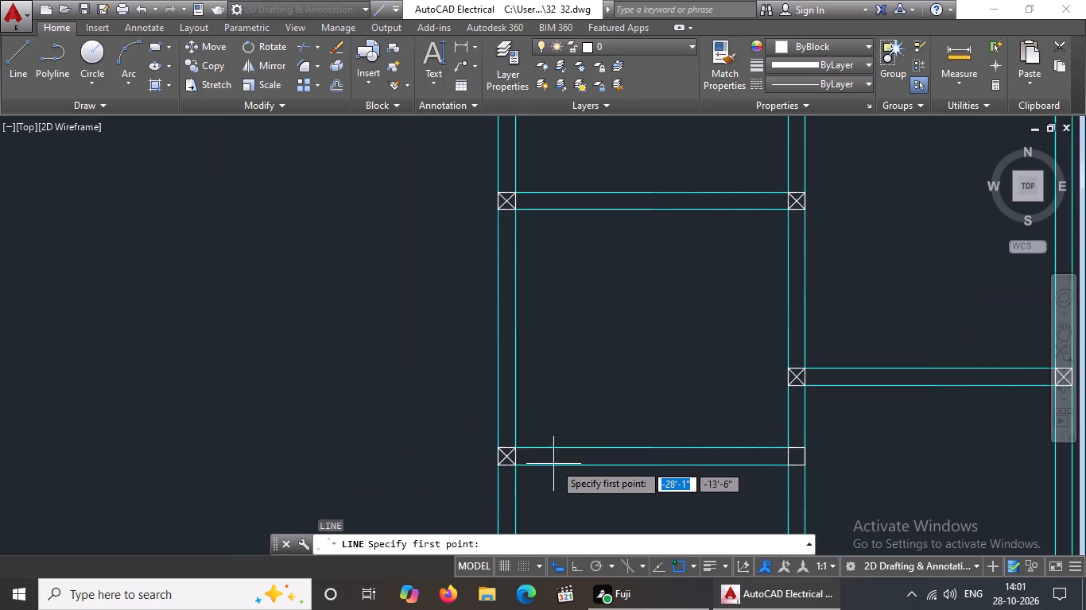
{"action": "scroll", "coordinate": [831, 457], "scroll_direction": "up", "scroll_amount": 3}
{"action": "left_click", "coordinate": [650, 488]}
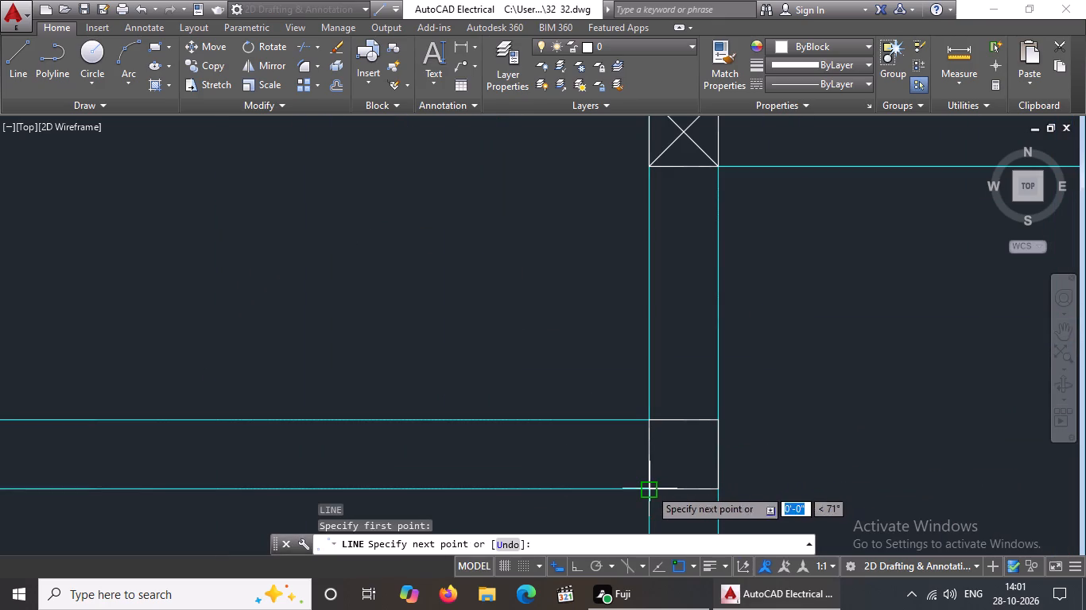
{"action": "left_click_drag", "start_coordinate": [718, 422], "coordinate": [727, 414]}
{"action": "key", "text": "Return"}
{"action": "key", "text": "l"}
{"action": "key", "text": "Return"}
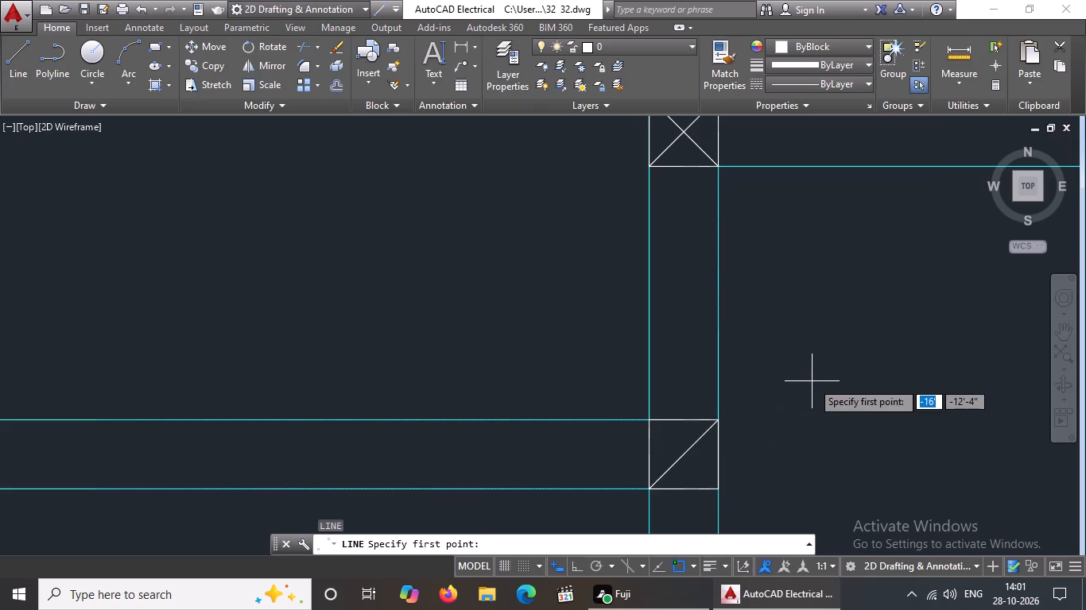
{"action": "left_click_drag", "start_coordinate": [648, 419], "coordinate": [649, 419]}
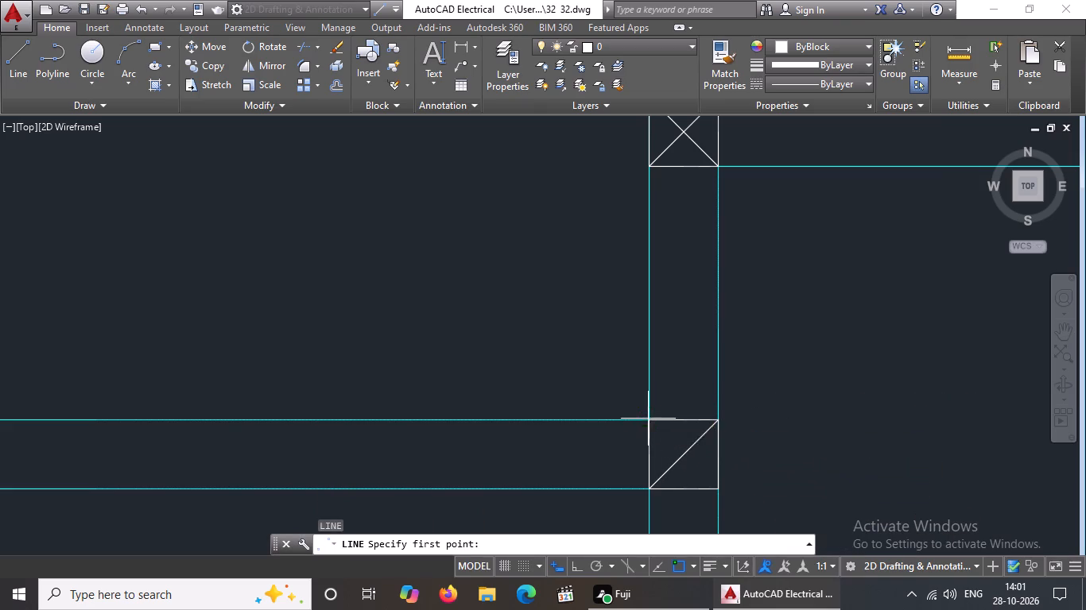
{"action": "left_click_drag", "start_coordinate": [649, 419], "coordinate": [655, 424]}
{"action": "left_click_drag", "start_coordinate": [721, 489], "coordinate": [732, 486]}
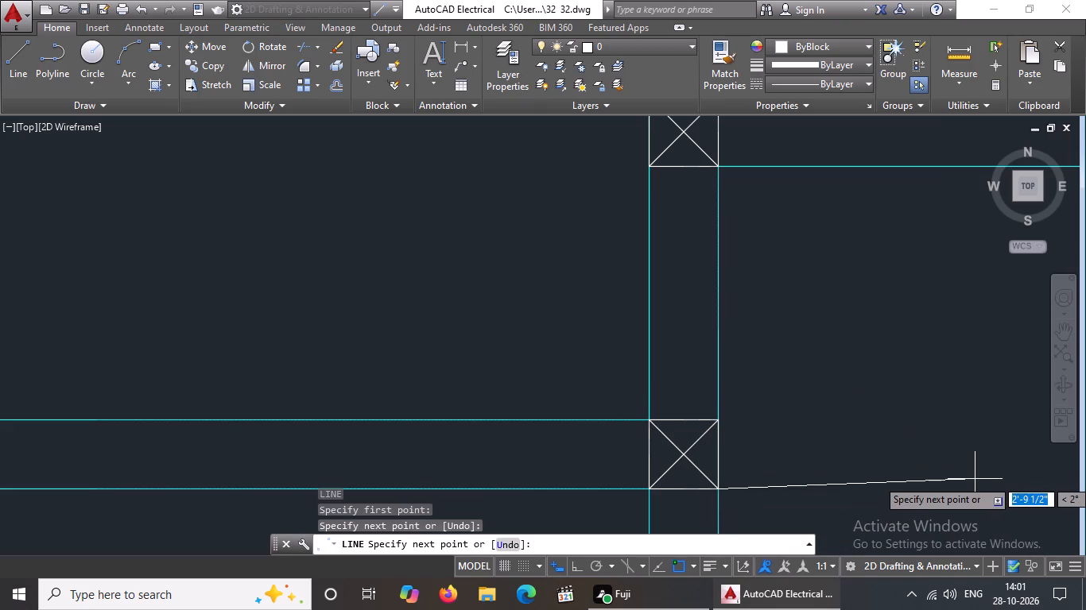
{"action": "key", "text": "Return"}
Draw two crossing diagonal lines between opposite corners of the column square where the left outer beam meets the third left-side cross beam.
{"action": "key", "text": "l"}
{"action": "key", "text": "Return"}
{"action": "scroll", "coordinate": [885, 393], "scroll_direction": "down", "scroll_amount": 3}
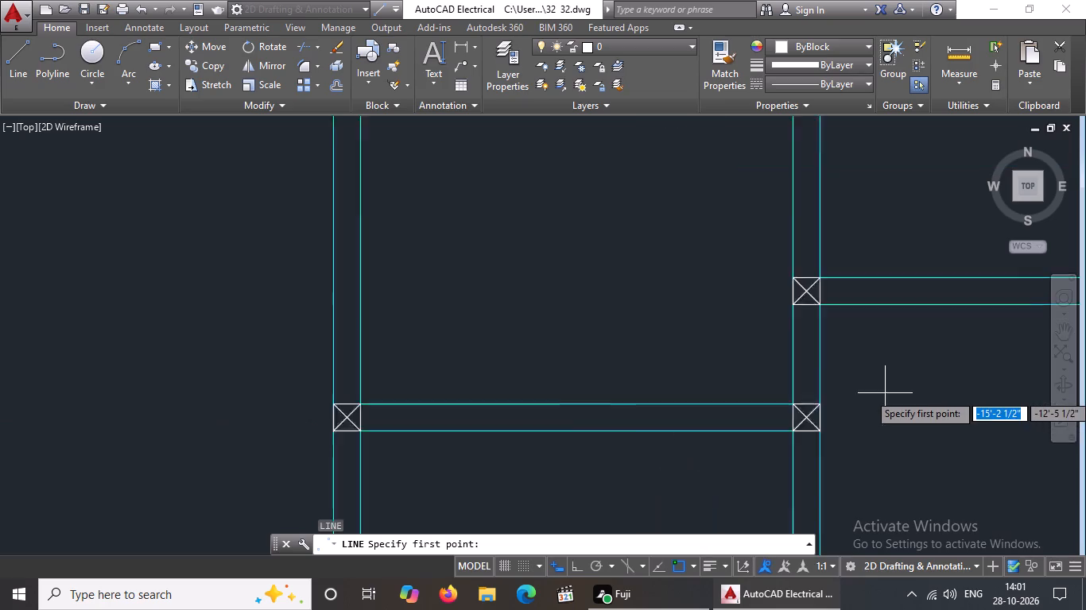
{"action": "scroll", "coordinate": [885, 393], "scroll_direction": "down", "scroll_amount": 1}
{"action": "scroll", "coordinate": [712, 451], "scroll_direction": "up", "scroll_amount": 3}
{"action": "scroll", "coordinate": [642, 402], "scroll_direction": "down", "scroll_amount": 3}
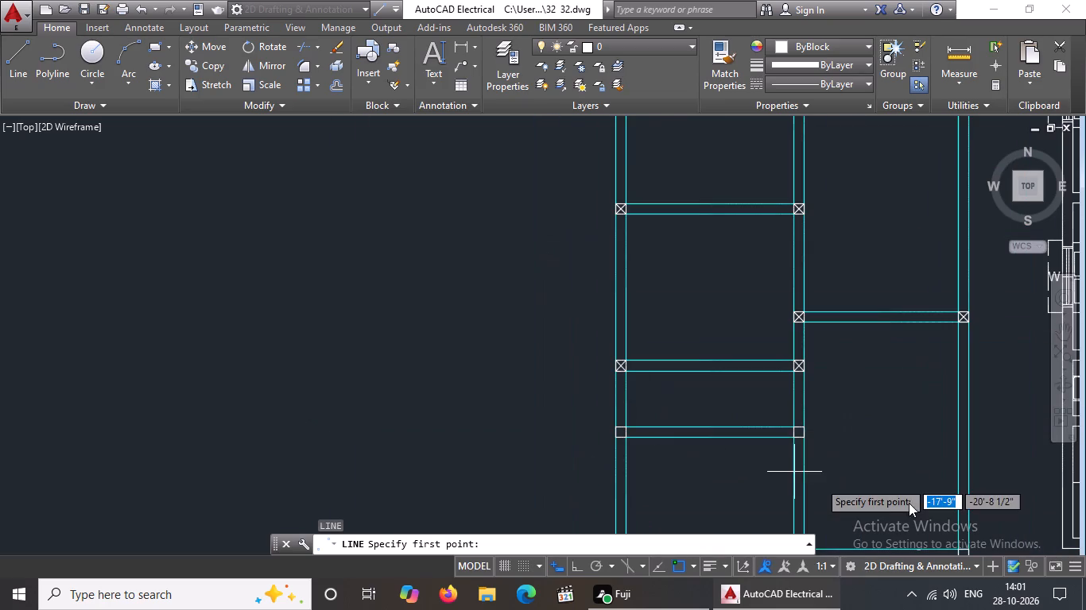
{"action": "scroll", "coordinate": [898, 500], "scroll_direction": "up", "scroll_amount": 6}
{"action": "scroll", "coordinate": [562, 402], "scroll_direction": "down", "scroll_amount": 3}
{"action": "scroll", "coordinate": [242, 339], "scroll_direction": "up", "scroll_amount": 2}
{"action": "left_click", "coordinate": [293, 420]}
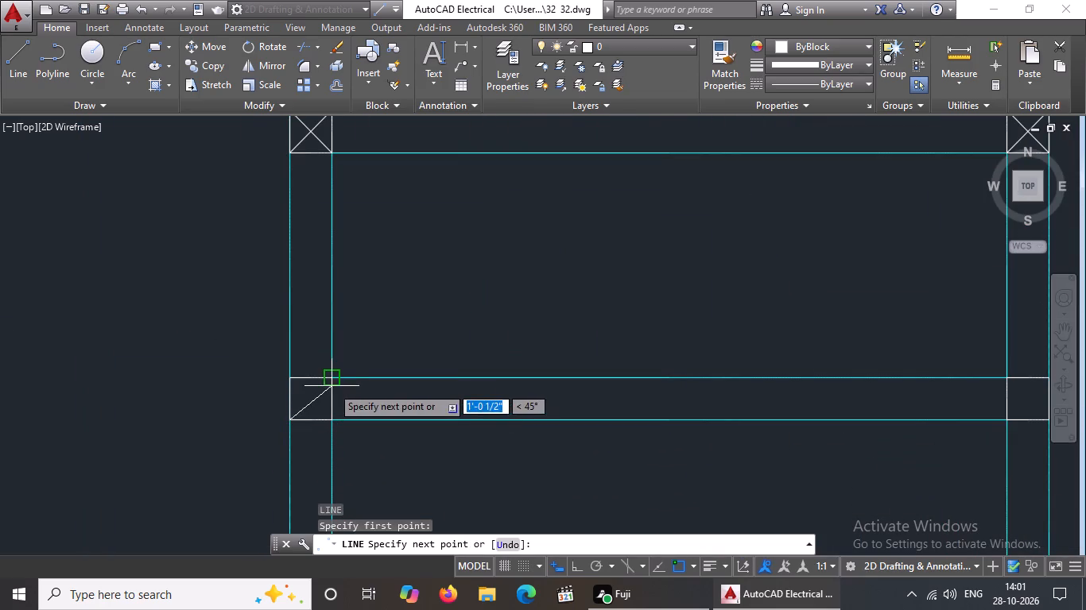
{"action": "left_click_drag", "start_coordinate": [333, 378], "coordinate": [370, 346]}
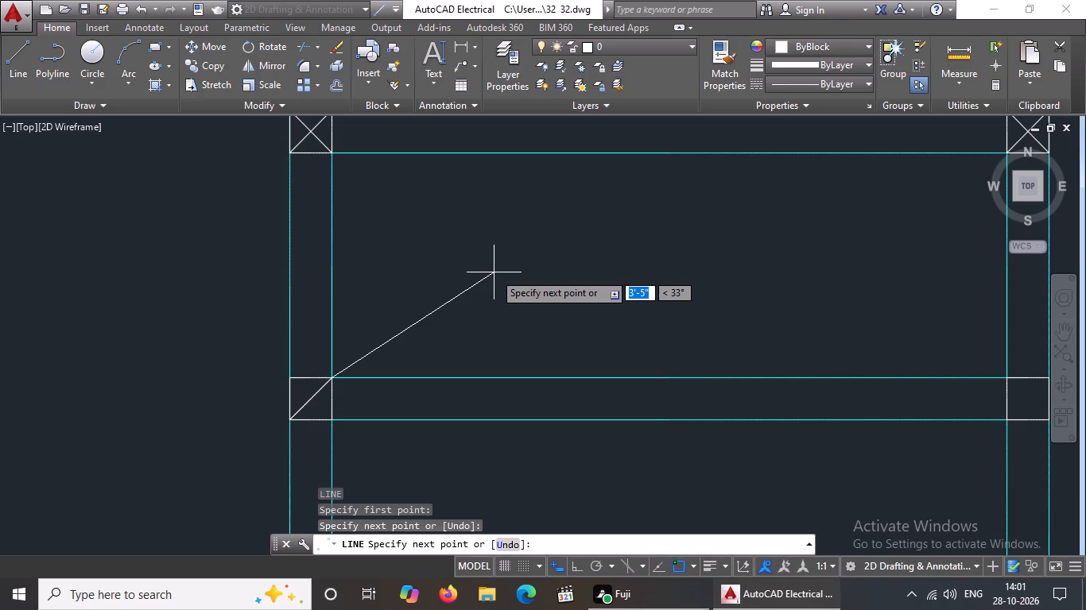
{"action": "key", "text": "Return"}
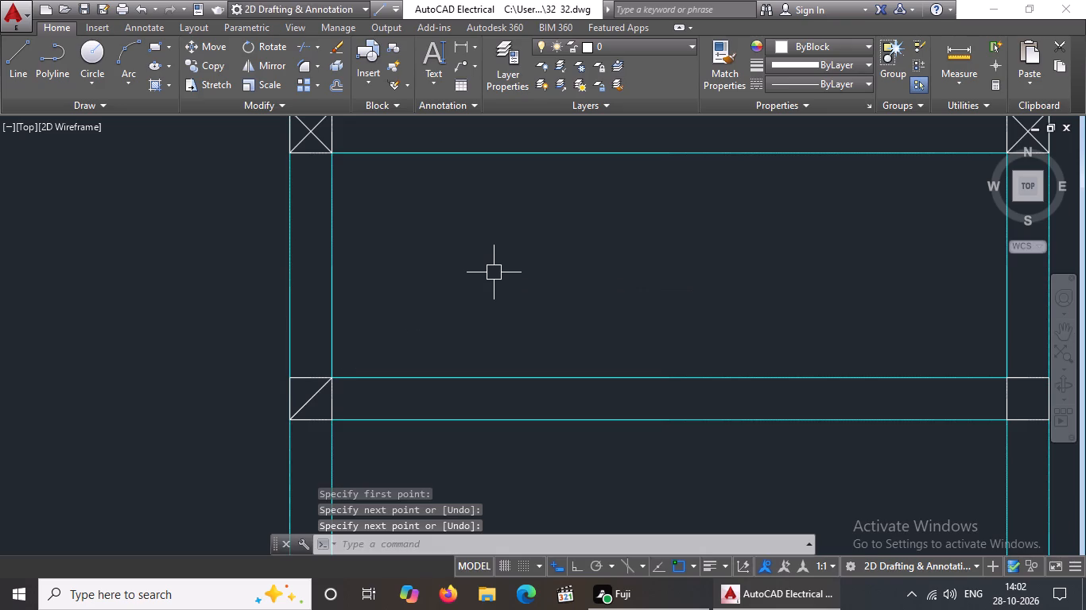
{"action": "key", "text": "l"}
{"action": "key", "text": "Return"}
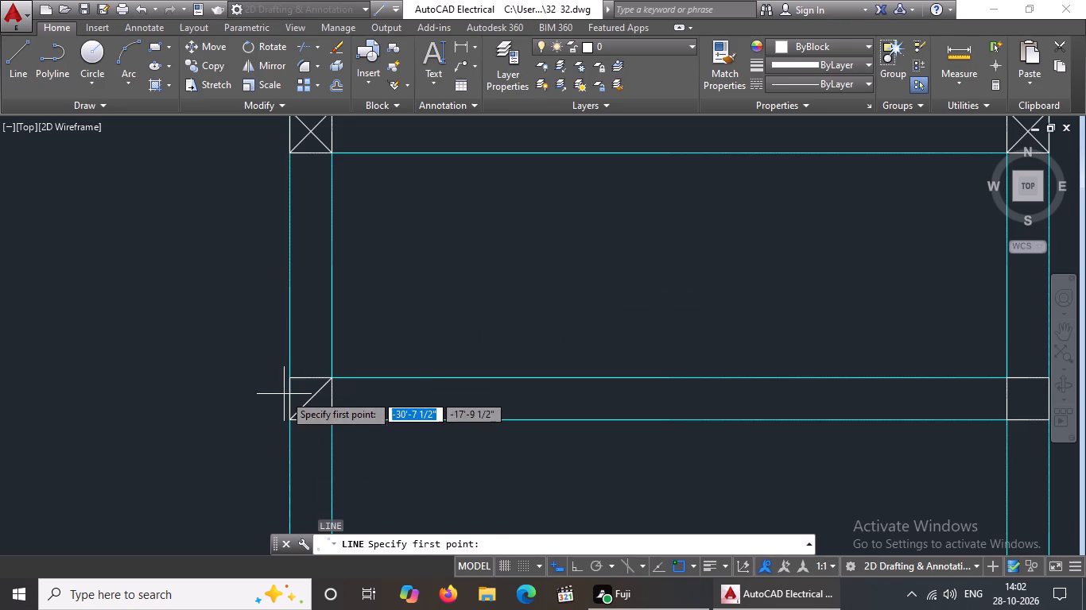
{"action": "left_click", "coordinate": [289, 383]}
{"action": "left_click_drag", "start_coordinate": [331, 420], "coordinate": [355, 437]}
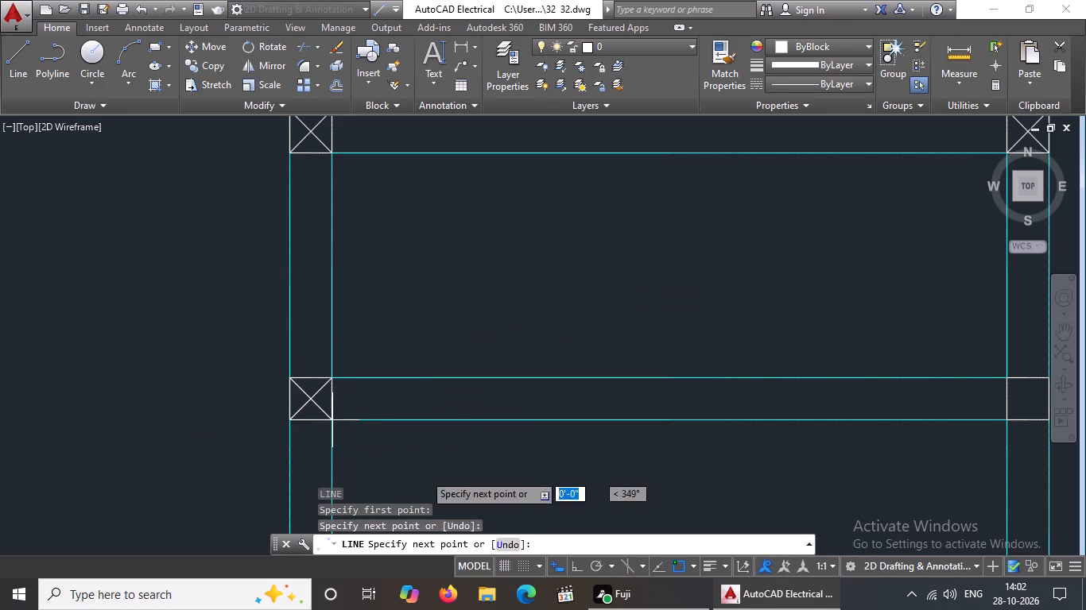
{"action": "key", "text": "Return"}
Draw two crossing diagonal lines between opposite corners of the column square where the third left-side cross beam meets the middle vertical beam.
{"action": "key", "text": "l"}
{"action": "key", "text": "Return"}
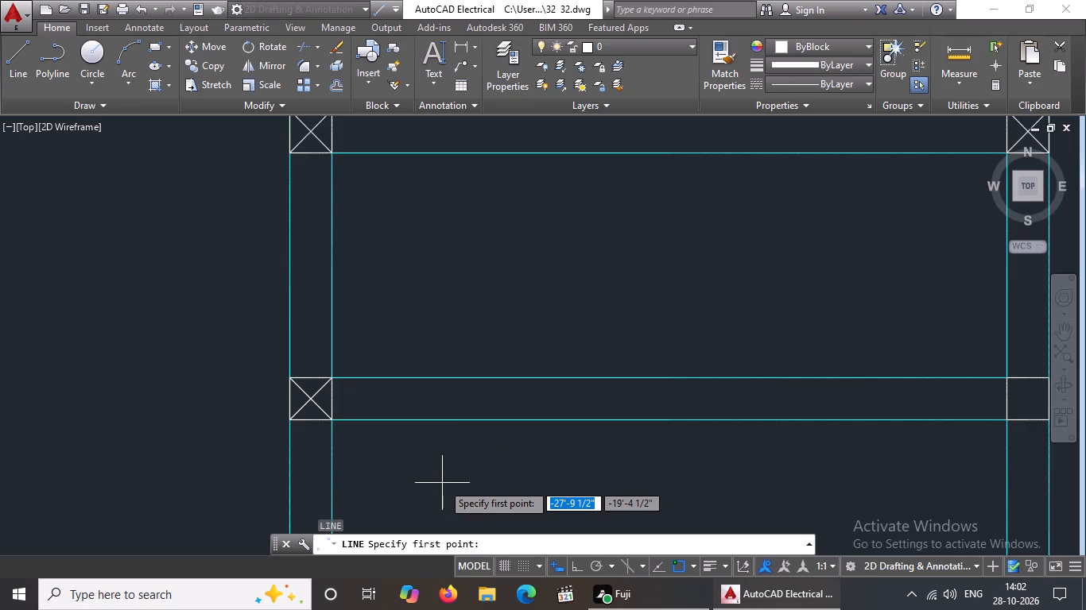
{"action": "scroll", "coordinate": [743, 424], "scroll_direction": "down", "scroll_amount": 2}
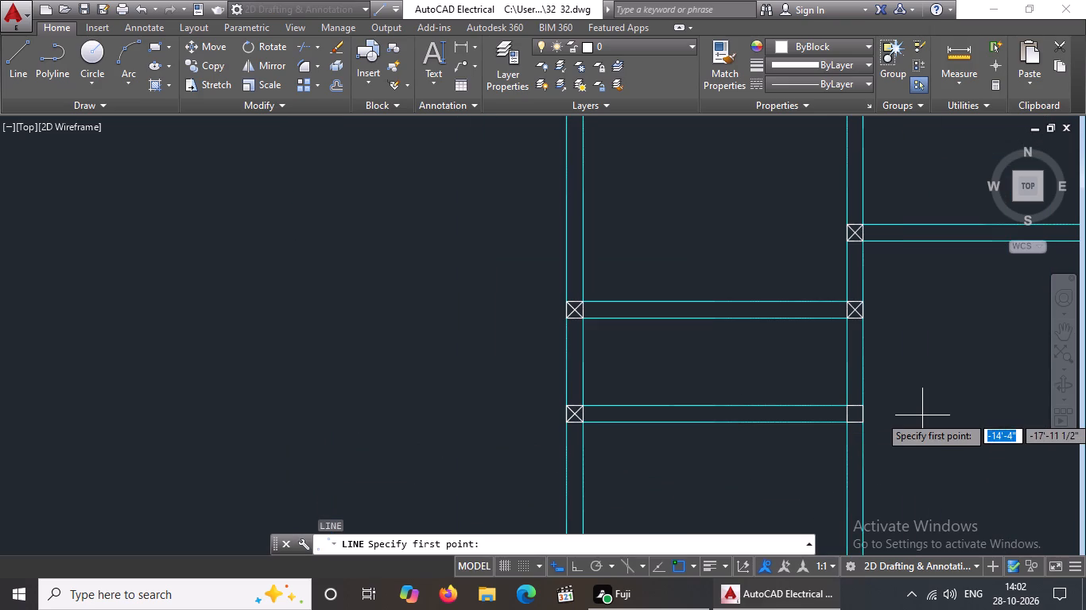
{"action": "scroll", "coordinate": [924, 415], "scroll_direction": "up", "scroll_amount": 1}
{"action": "scroll", "coordinate": [855, 448], "scroll_direction": "up", "scroll_amount": 2}
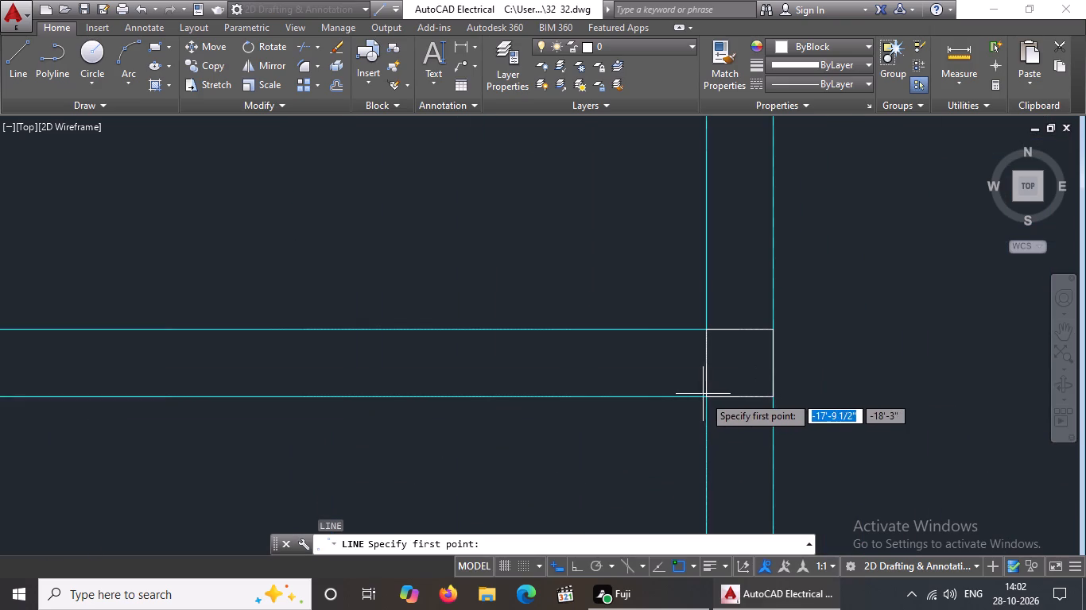
{"action": "left_click_drag", "start_coordinate": [707, 396], "coordinate": [713, 387]}
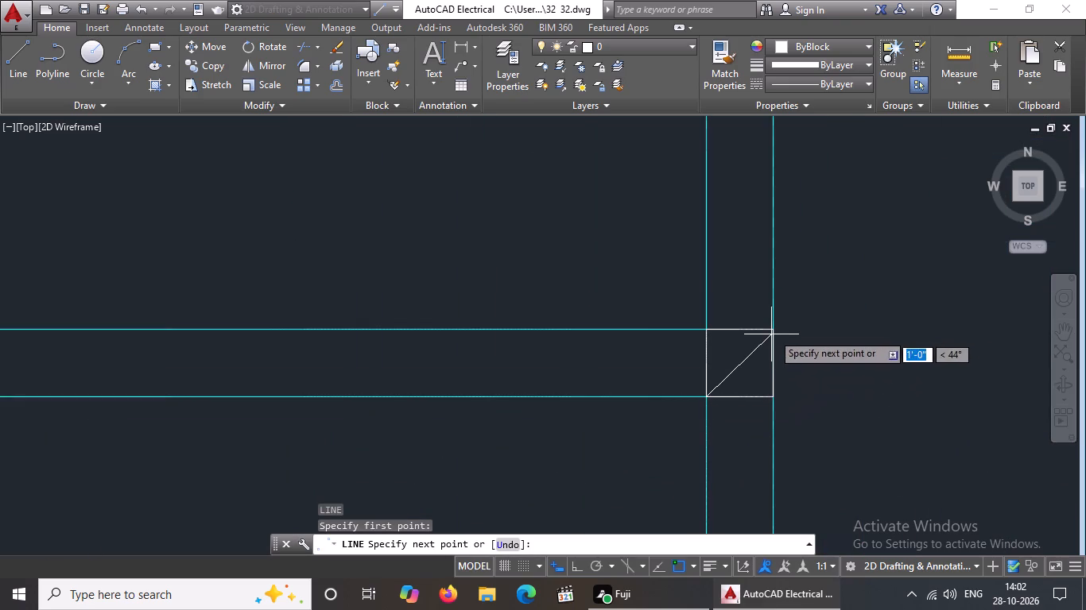
{"action": "left_click_drag", "start_coordinate": [774, 332], "coordinate": [800, 315]}
{"action": "key", "text": "Return"}
{"action": "key", "text": "l"}
{"action": "key", "text": "Return"}
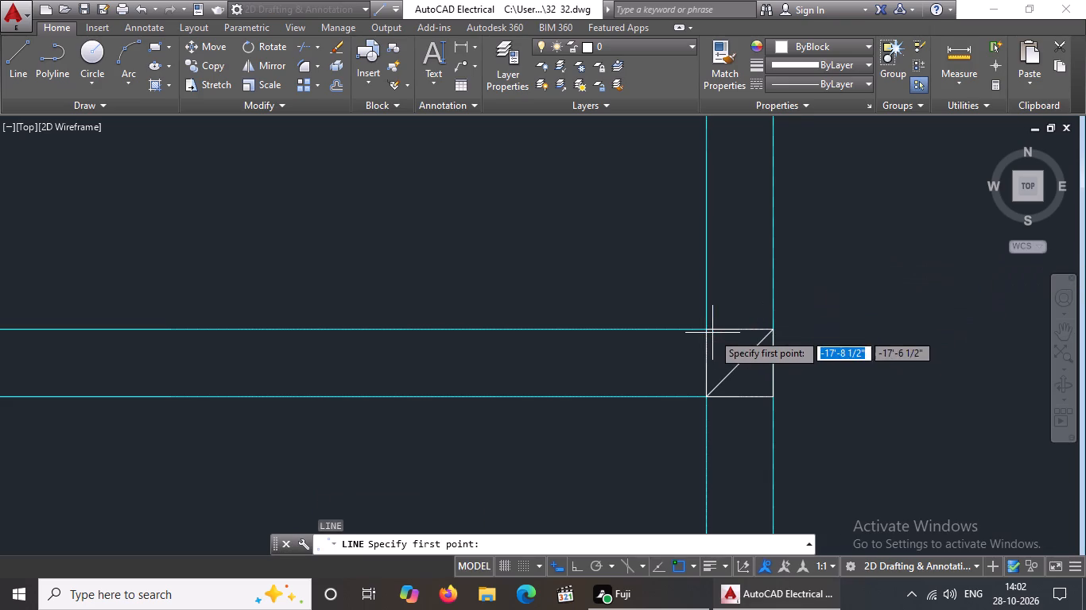
{"action": "left_click_drag", "start_coordinate": [707, 329], "coordinate": [711, 336]}
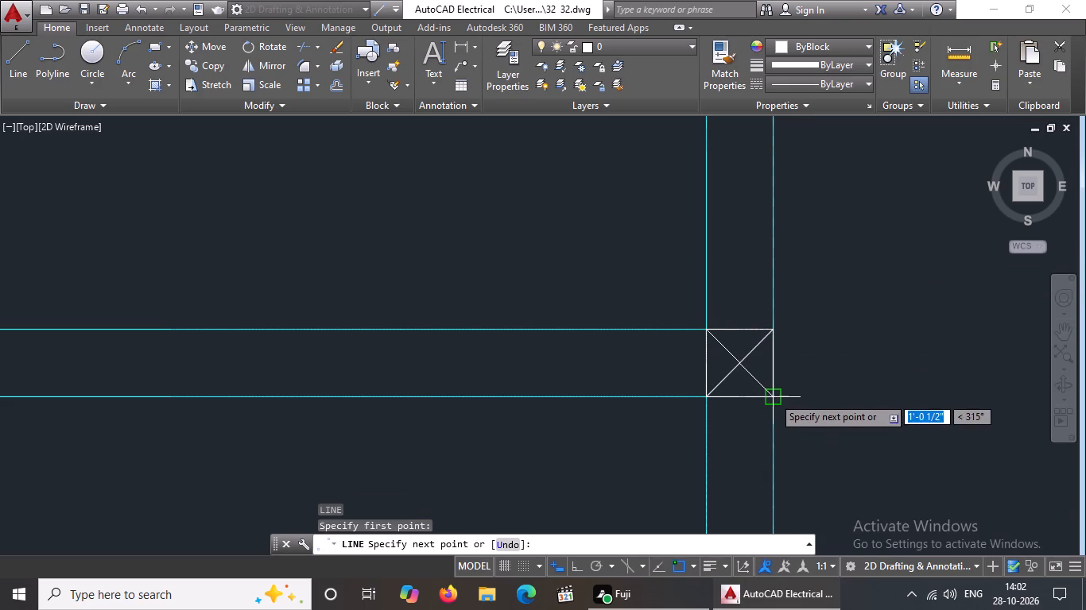
{"action": "left_click_drag", "start_coordinate": [772, 396], "coordinate": [801, 411]}
{"action": "key", "text": "Return"}
Draw two crossing diagonal lines between opposite corners of the column square at the layout's lower-left corner.
{"action": "key", "text": "l"}
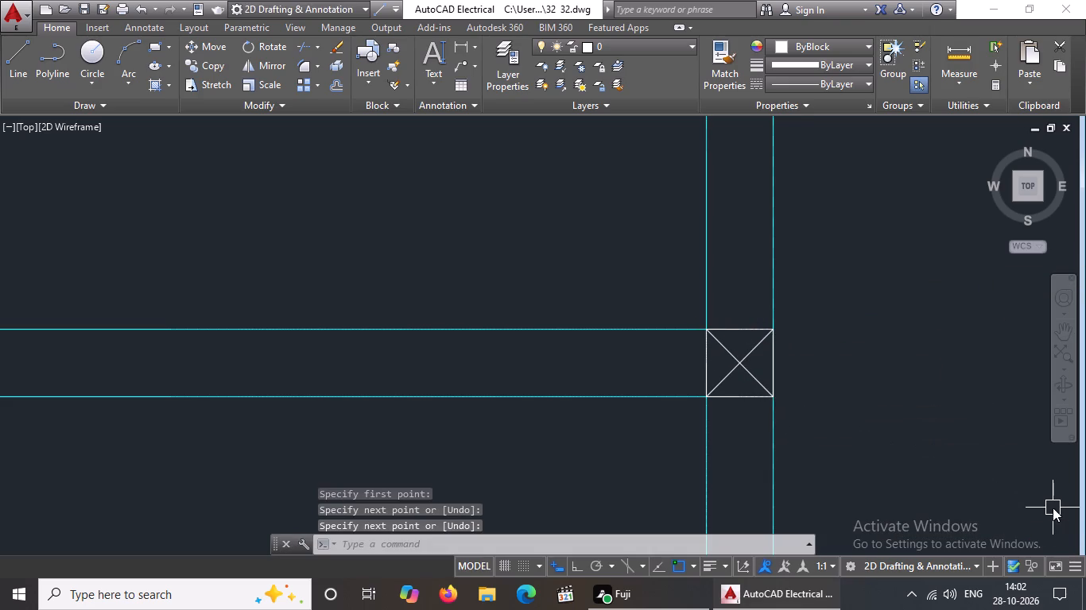
{"action": "key", "text": "Return"}
{"action": "scroll", "coordinate": [662, 295], "scroll_direction": "down", "scroll_amount": 3}
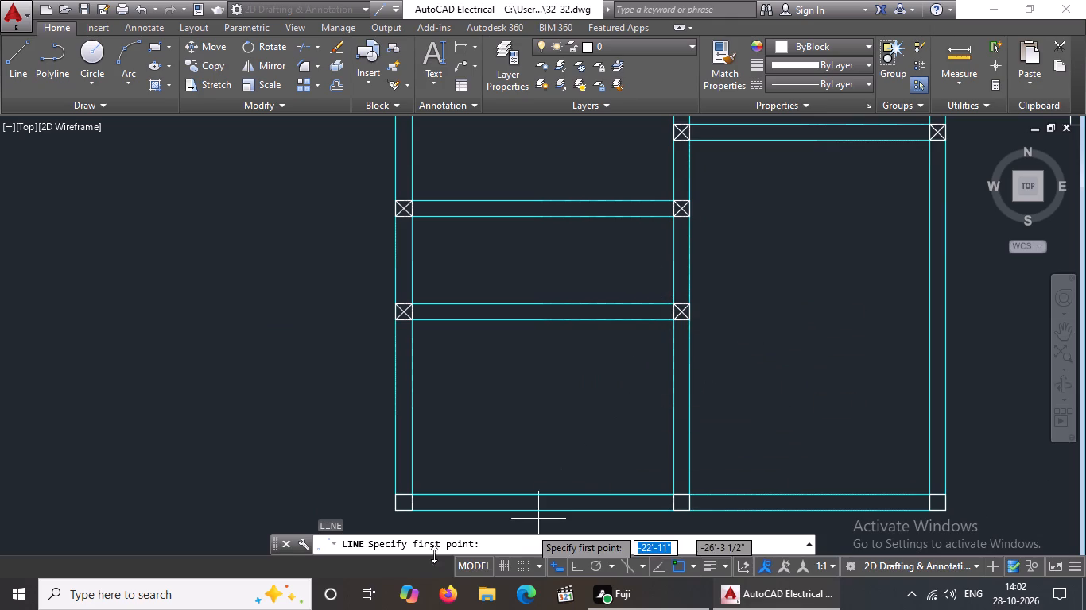
{"action": "scroll", "coordinate": [411, 531], "scroll_direction": "up", "scroll_amount": 3}
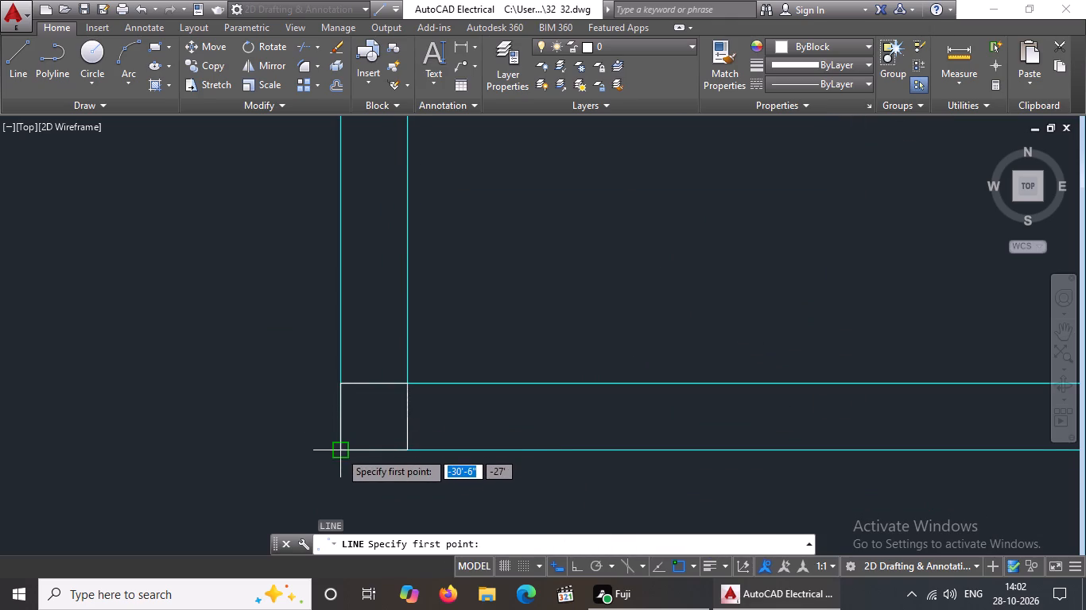
{"action": "left_click_drag", "start_coordinate": [339, 451], "coordinate": [345, 443]}
{"action": "left_click_drag", "start_coordinate": [406, 384], "coordinate": [406, 383]}
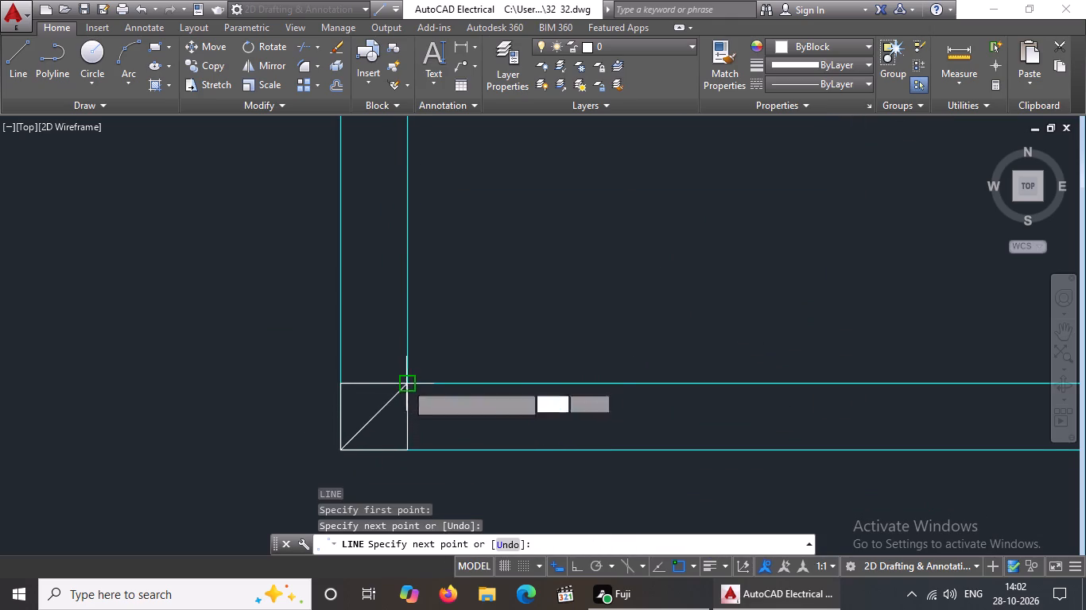
{"action": "left_click_drag", "start_coordinate": [406, 383], "coordinate": [440, 358]}
{"action": "key", "text": "Return"}
{"action": "key", "text": "l"}
{"action": "key", "text": "Return"}
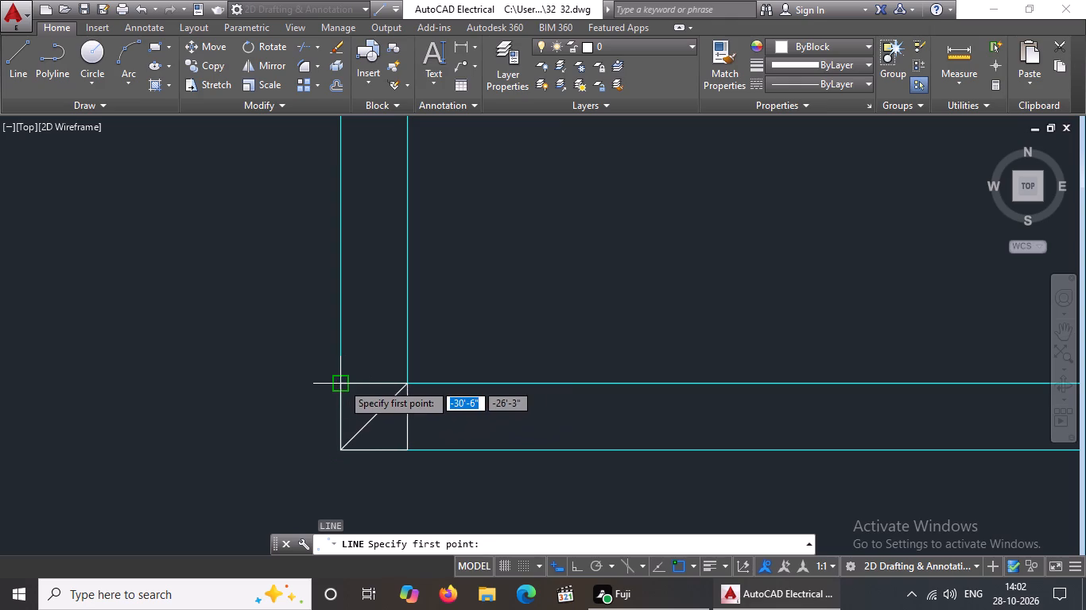
{"action": "left_click_drag", "start_coordinate": [342, 383], "coordinate": [362, 398]}
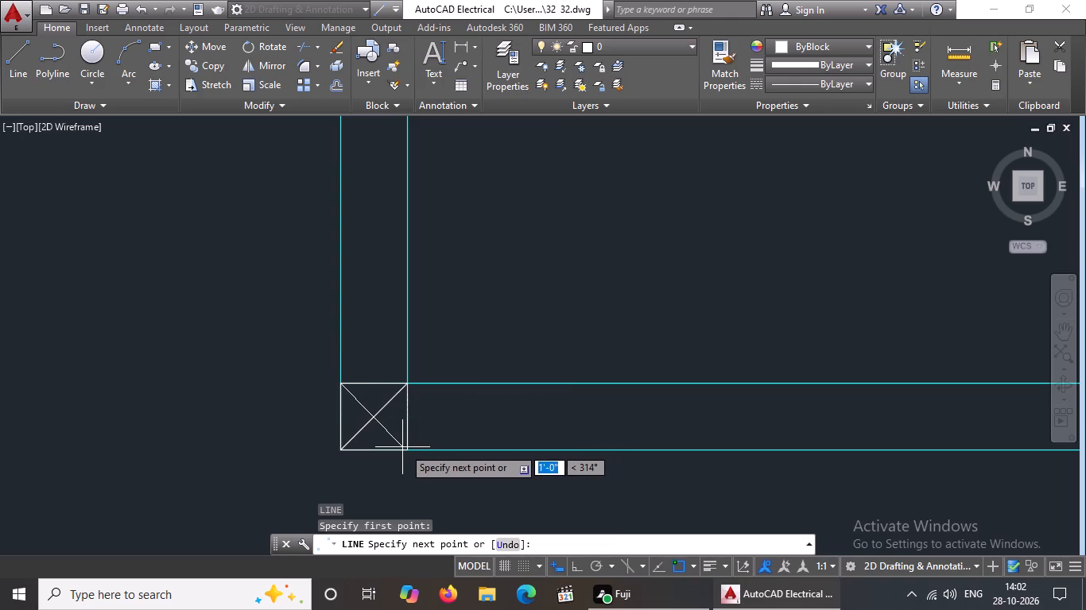
{"action": "left_click", "coordinate": [405, 450]}
{"action": "key", "text": "Return"}
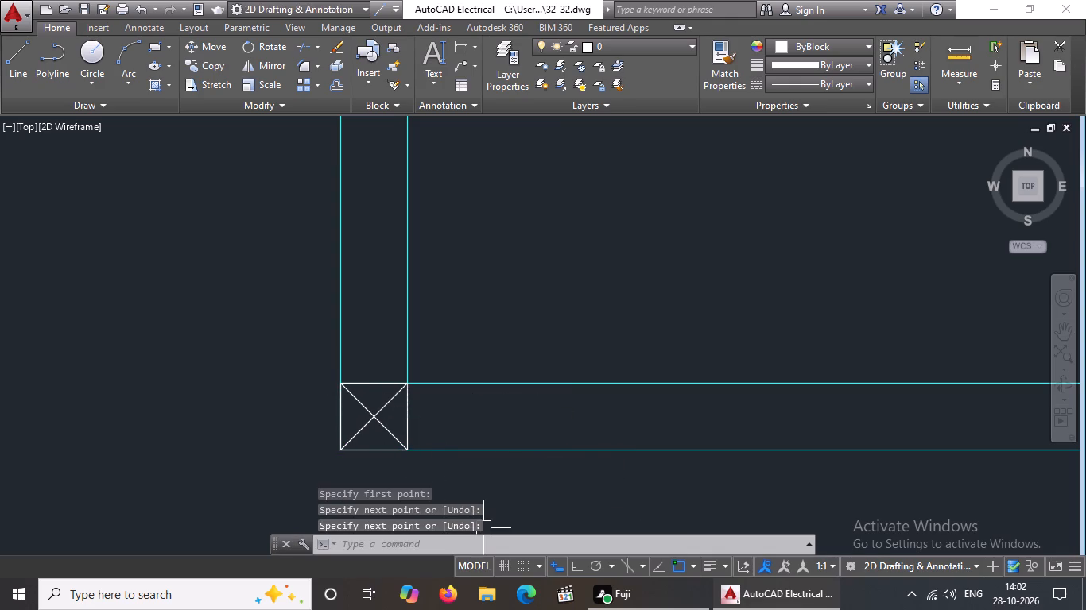
Draw two crossing diagonal lines between opposite corners of the column square where the bottom beam meets the middle vertical beam.
{"action": "key", "text": "l"}
{"action": "key", "text": "Return"}
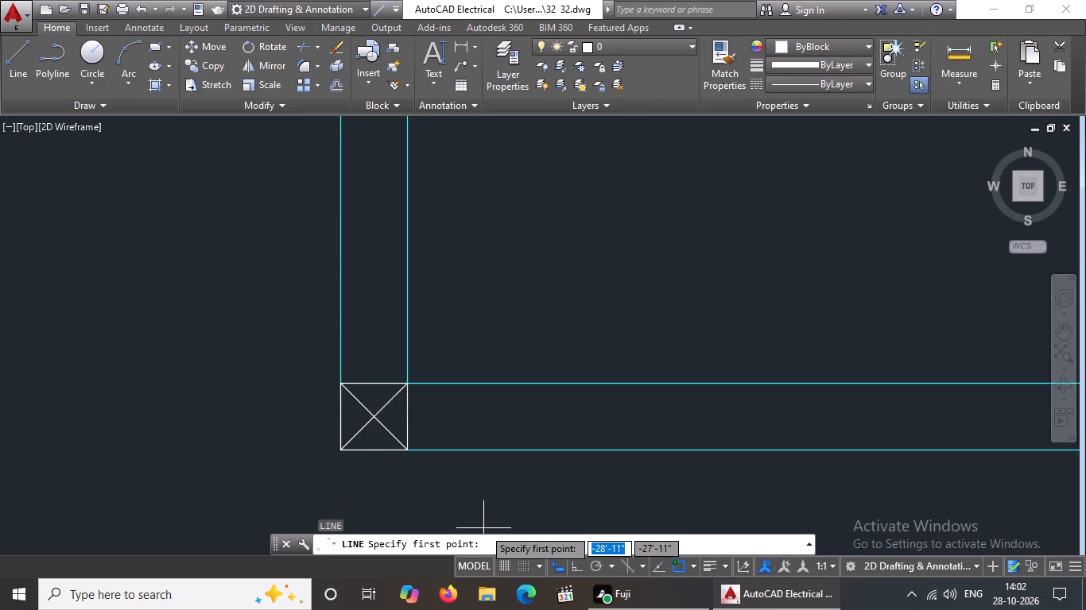
{"action": "scroll", "coordinate": [444, 396], "scroll_direction": "down", "scroll_amount": 2}
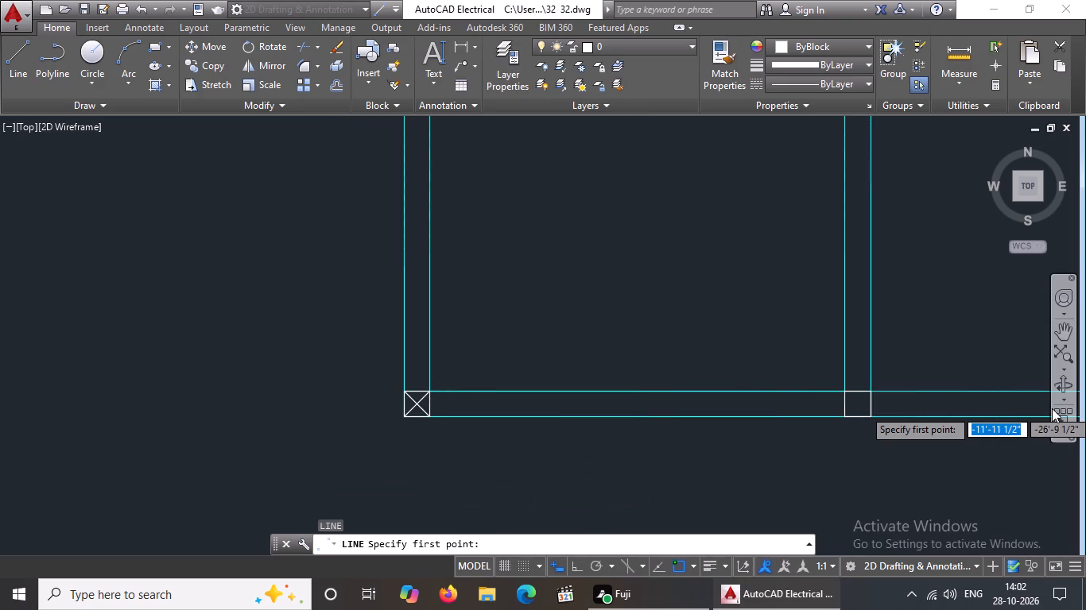
{"action": "scroll", "coordinate": [937, 427], "scroll_direction": "down", "scroll_amount": 2}
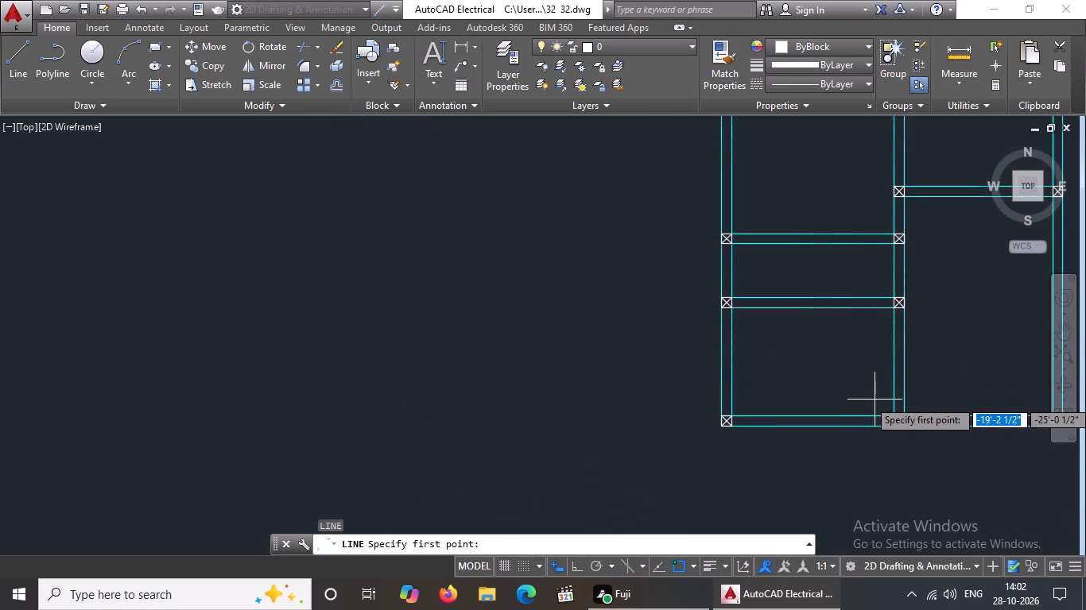
{"action": "scroll", "coordinate": [844, 407], "scroll_direction": "down", "scroll_amount": 3}
{"action": "scroll", "coordinate": [975, 396], "scroll_direction": "up", "scroll_amount": 2}
{"action": "scroll", "coordinate": [685, 420], "scroll_direction": "up", "scroll_amount": 2}
{"action": "left_click_drag", "start_coordinate": [679, 466], "coordinate": [688, 461]}
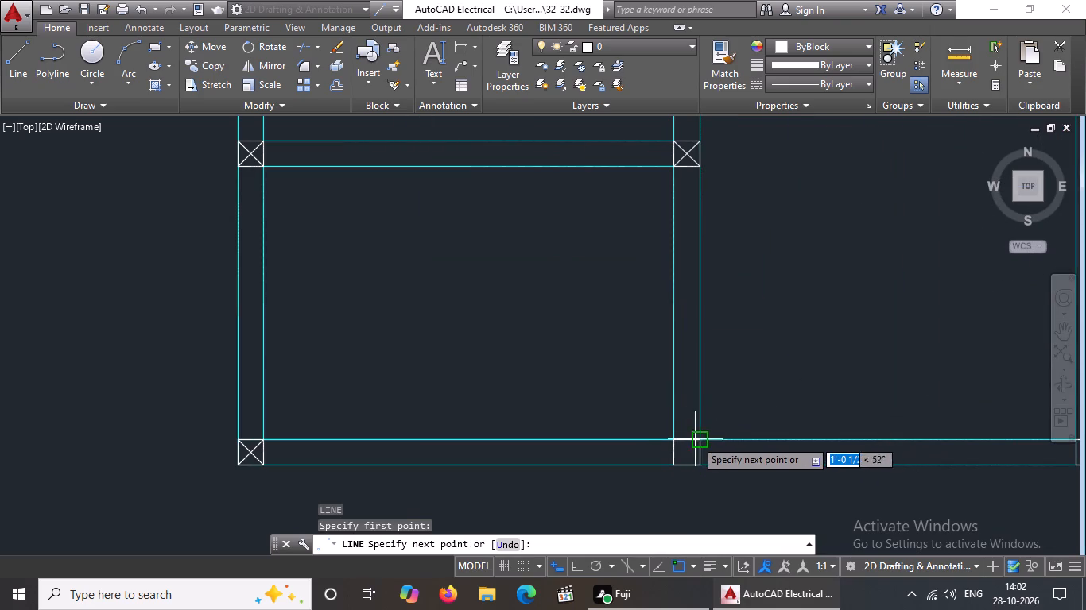
{"action": "left_click_drag", "start_coordinate": [695, 439], "coordinate": [706, 427]}
{"action": "key", "text": "Return"}
{"action": "key", "text": "l"}
{"action": "key", "text": "Return"}
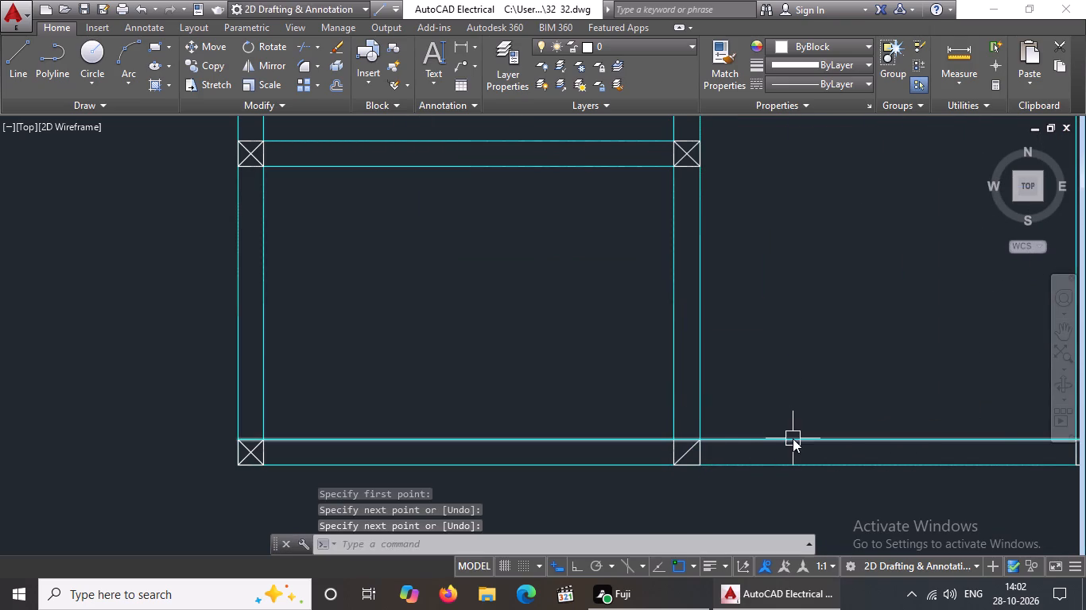
{"action": "left_click", "coordinate": [673, 441]}
{"action": "left_click_drag", "start_coordinate": [699, 463], "coordinate": [703, 470]}
{"action": "scroll", "coordinate": [774, 512], "scroll_direction": "down", "scroll_amount": 3}
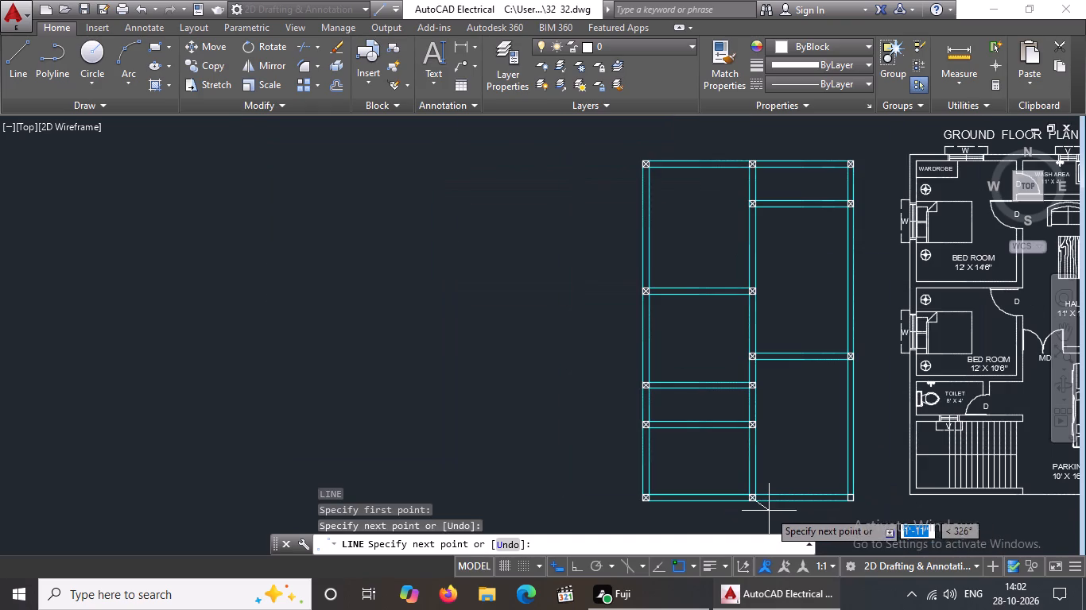
{"action": "key", "text": "Return"}
Draw two crossing diagonal lines exactly between opposite corners of the column square at the layout's lower-right corner.
{"action": "key", "text": "l"}
{"action": "key", "text": "Return"}
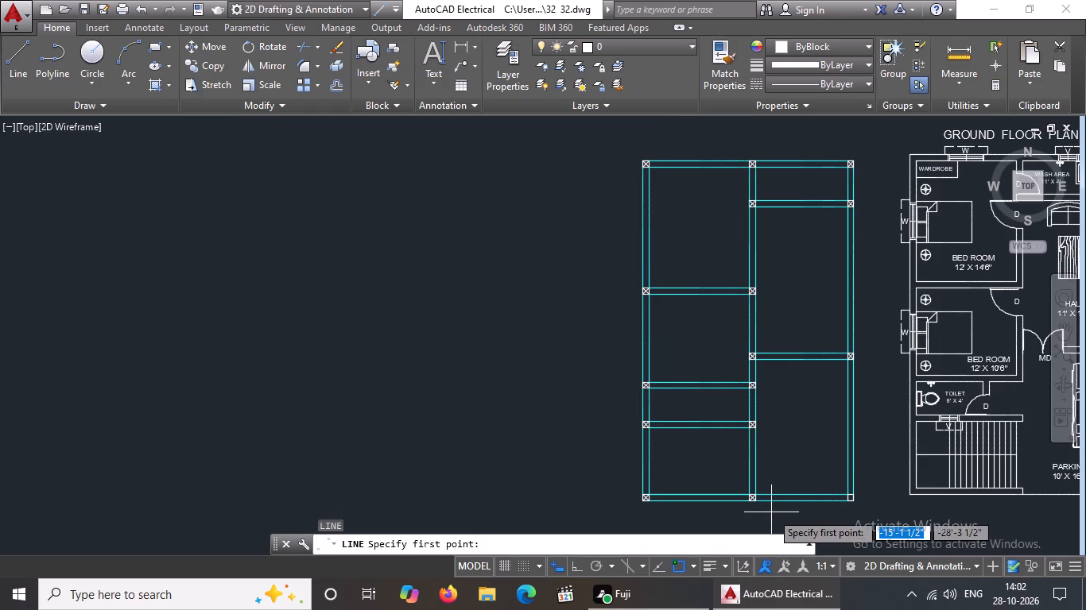
{"action": "scroll", "coordinate": [851, 517], "scroll_direction": "up", "scroll_amount": 6}
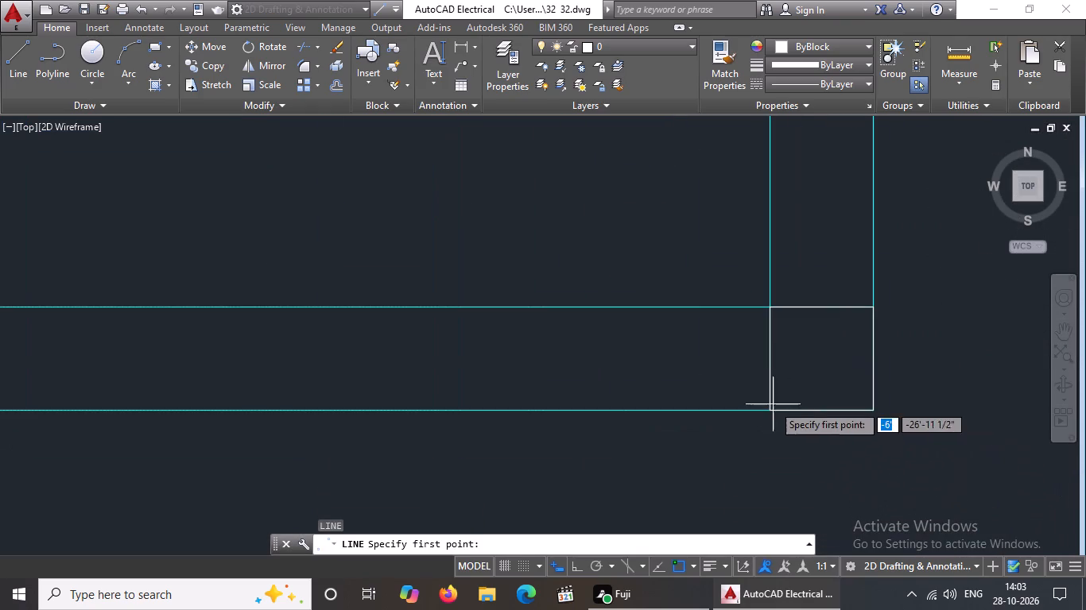
{"action": "left_click", "coordinate": [770, 411]}
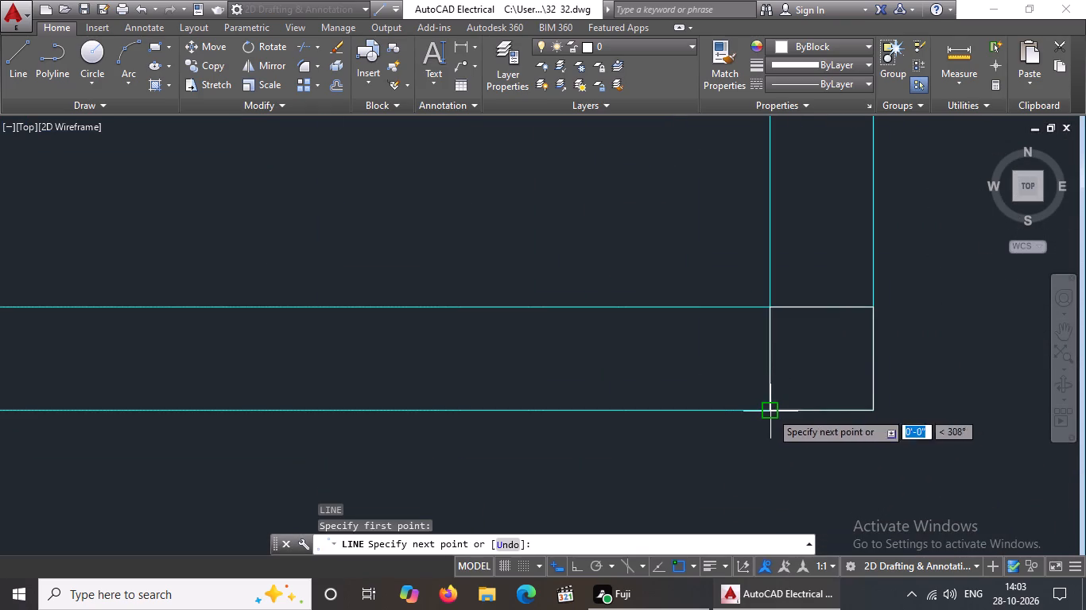
{"action": "left_click", "coordinate": [871, 311]}
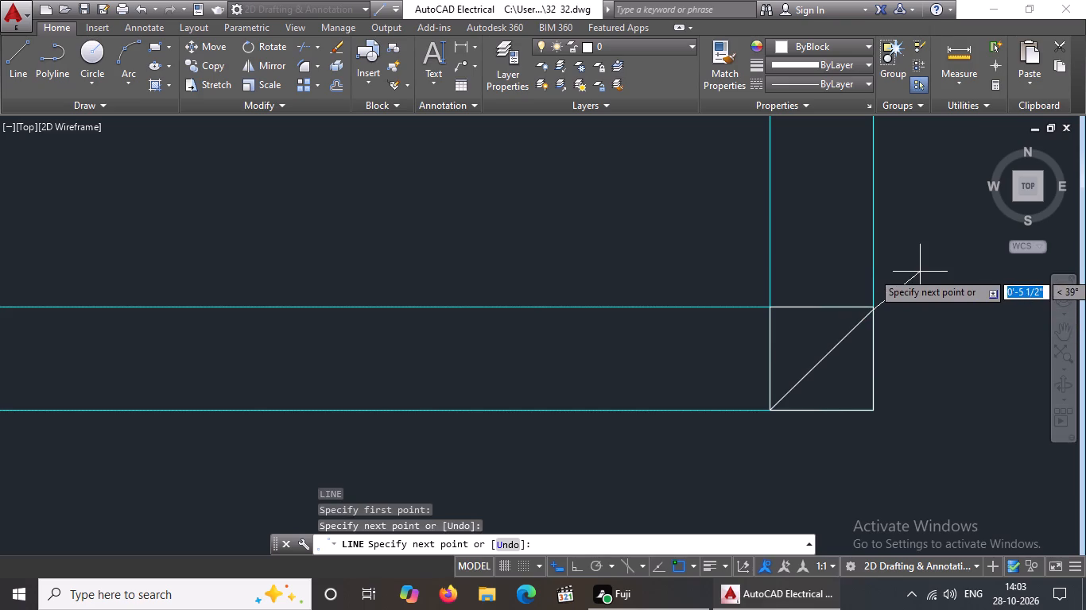
{"action": "key", "text": "ctrl+z"}
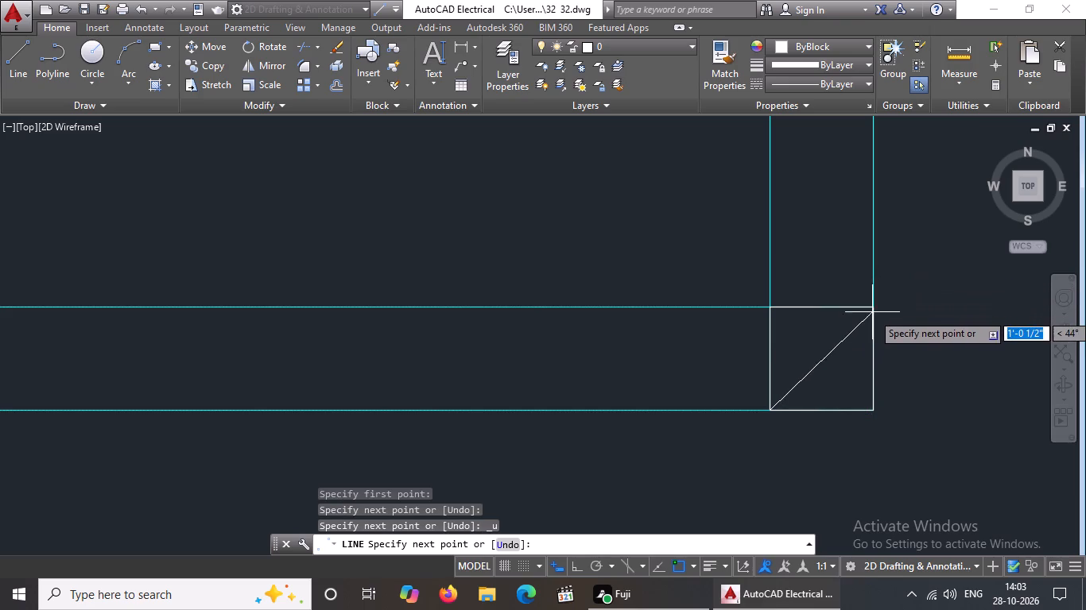
{"action": "left_click_drag", "start_coordinate": [872, 314], "coordinate": [887, 302]}
{"action": "key", "text": "Return"}
{"action": "key", "text": "l"}
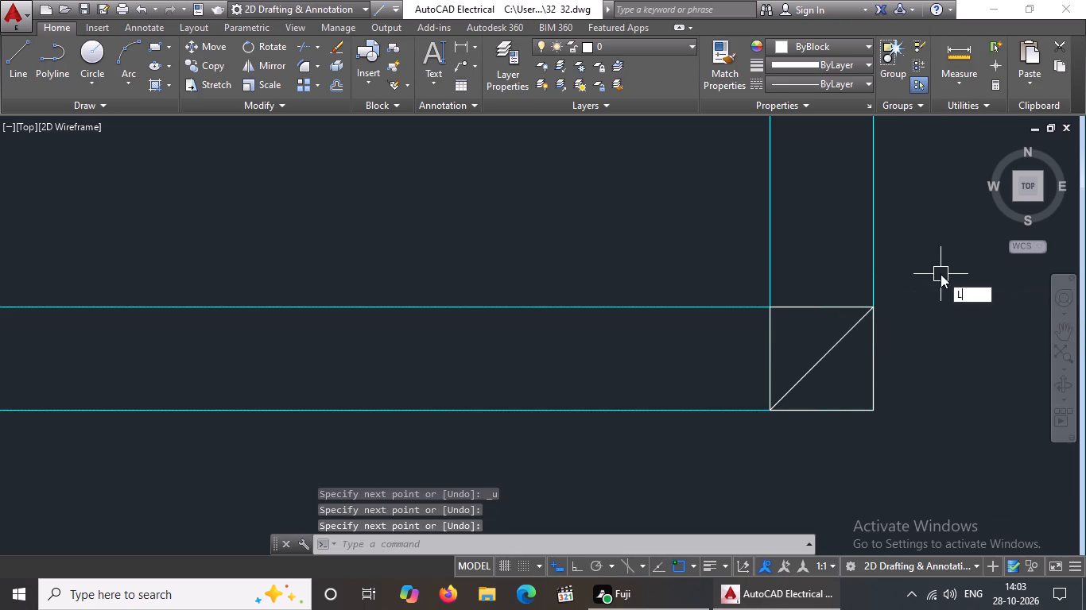
{"action": "key", "text": "Return"}
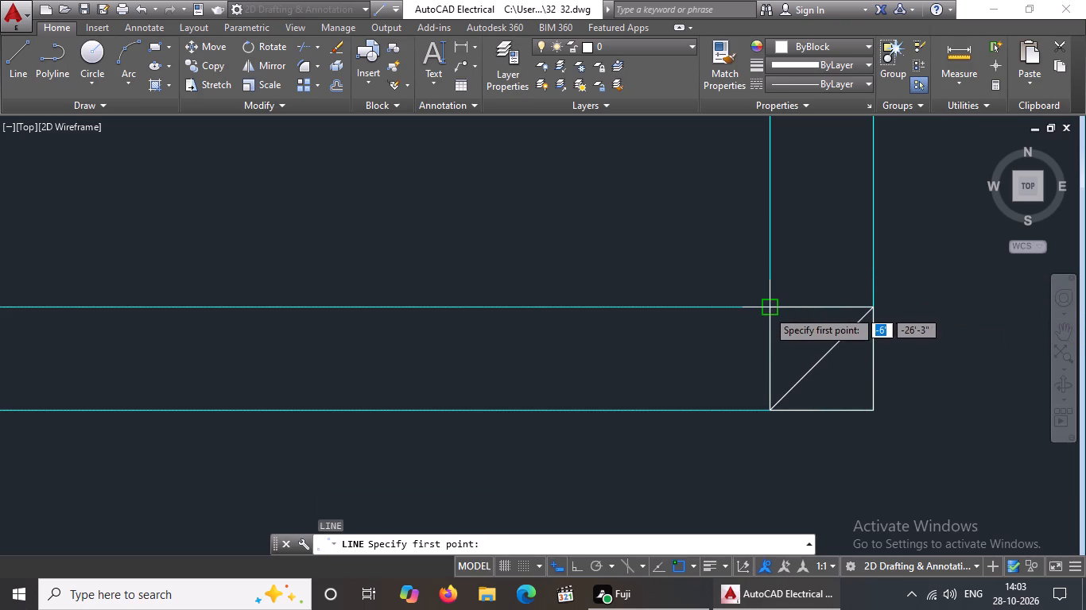
{"action": "left_click", "coordinate": [766, 310]}
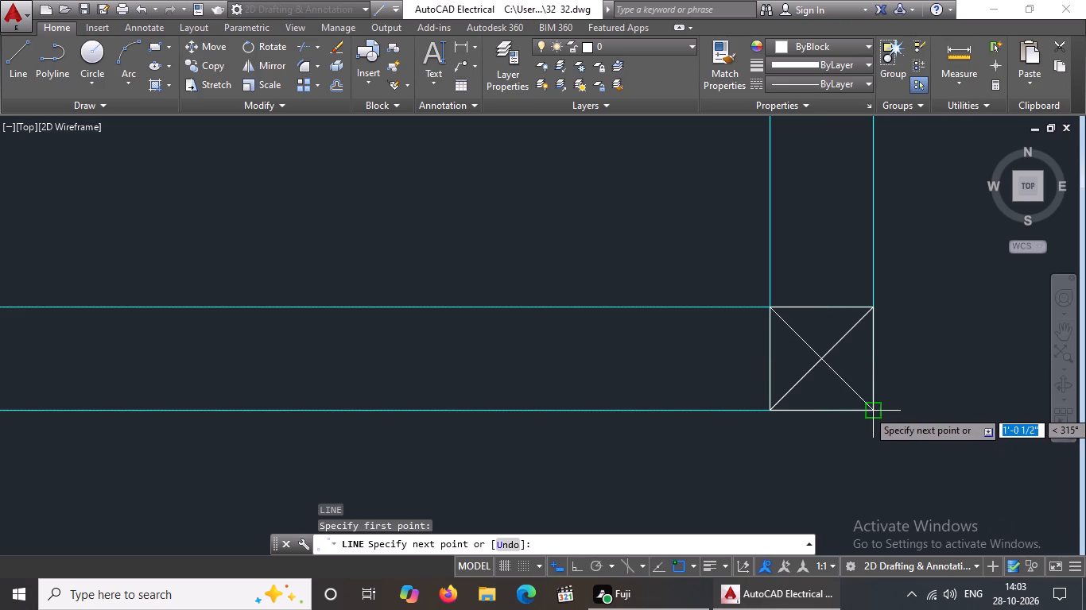
{"action": "left_click_drag", "start_coordinate": [872, 411], "coordinate": [897, 419]}
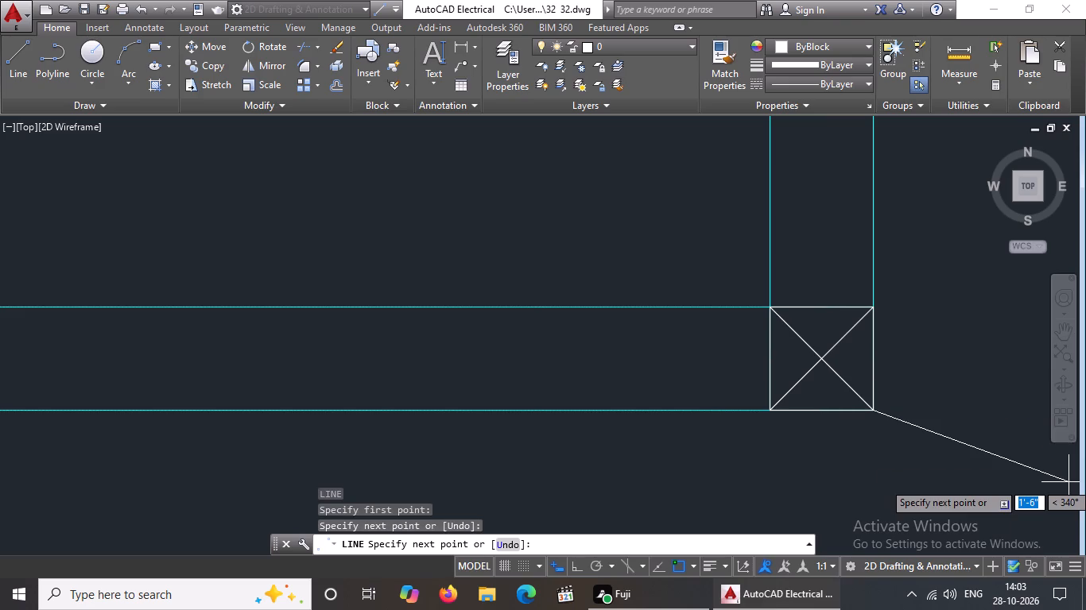
{"action": "key", "text": "Return"}
With Ortho on, draw lines along the bottom beam between column centres, 12'-9" from lower-left to middle and 11'-9" to lower-right.
{"action": "scroll", "coordinate": [809, 391], "scroll_direction": "down", "scroll_amount": 4}
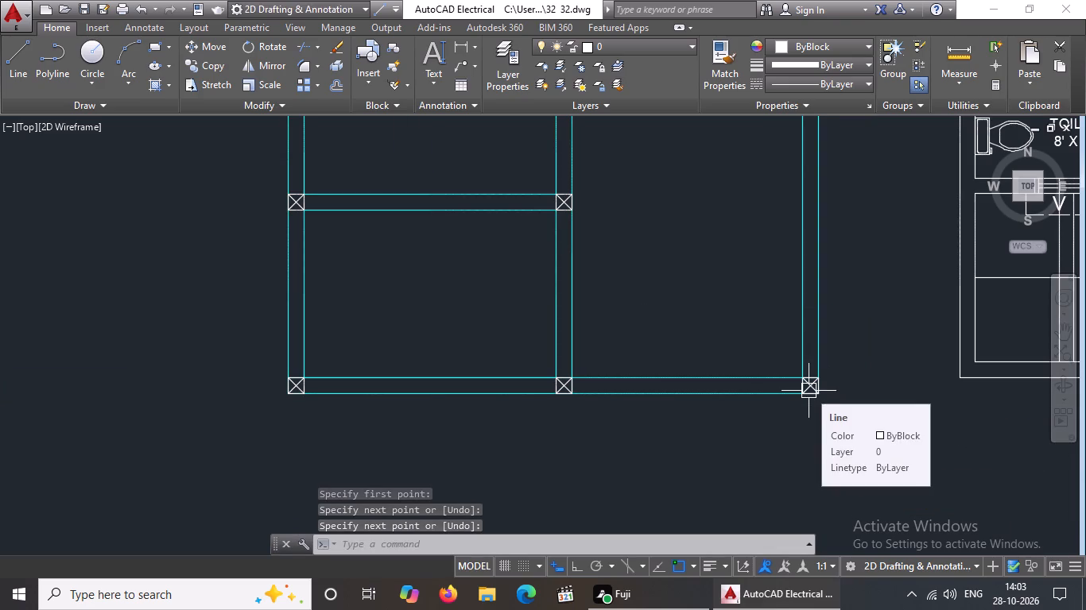
{"action": "scroll", "coordinate": [752, 418], "scroll_direction": "down", "scroll_amount": 3}
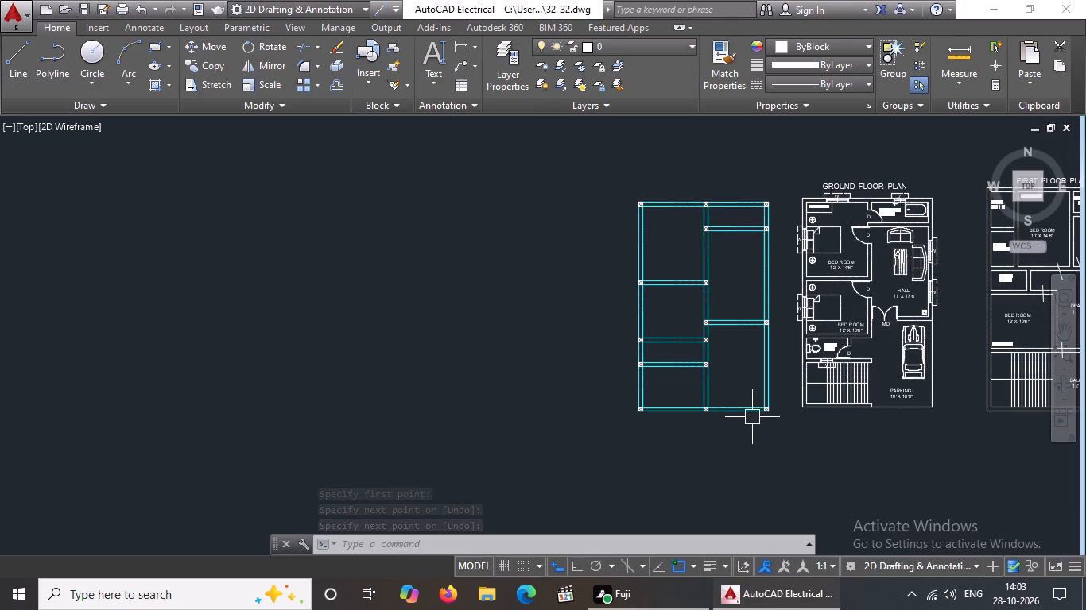
{"action": "key", "text": "Escape"}
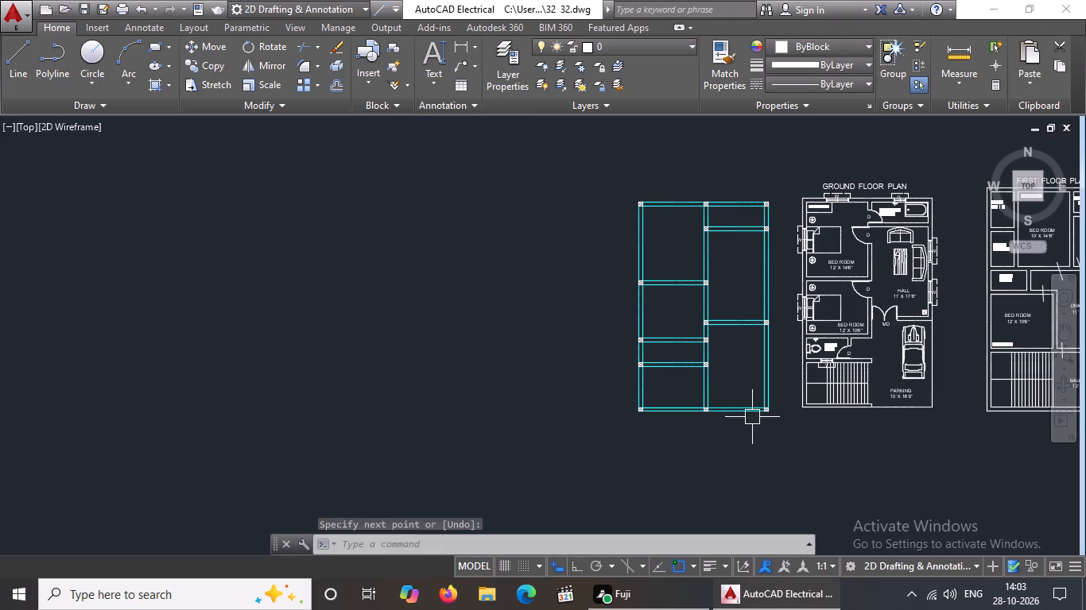
{"action": "key", "text": "l"}
{"action": "key", "text": "Return"}
{"action": "scroll", "coordinate": [727, 400], "scroll_direction": "up", "scroll_amount": 2}
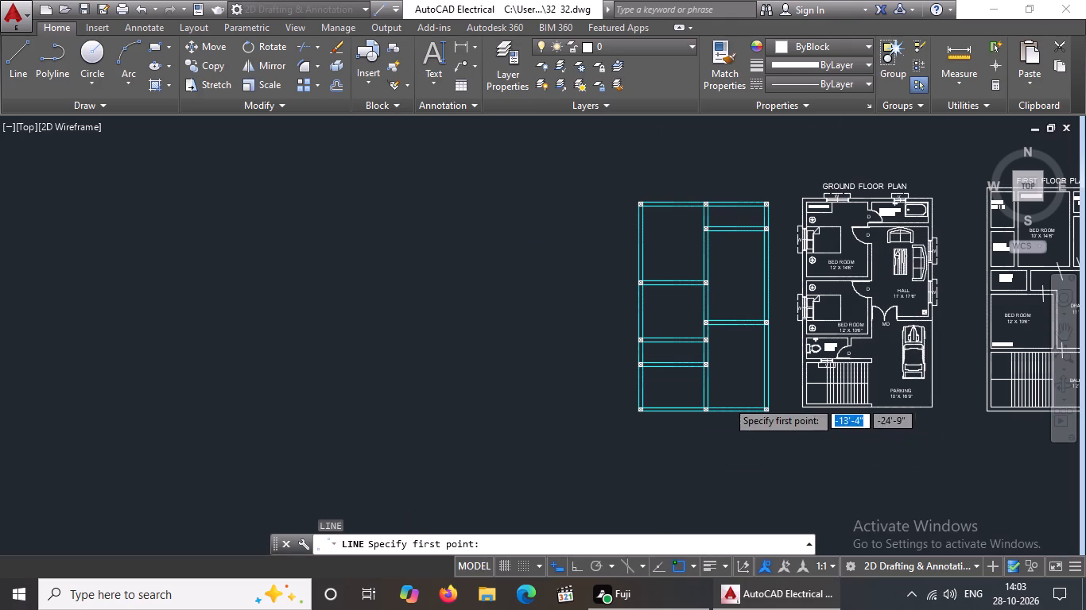
{"action": "scroll", "coordinate": [727, 400], "scroll_direction": "up", "scroll_amount": 4}
{"action": "scroll", "coordinate": [681, 400], "scroll_direction": "down", "scroll_amount": 2}
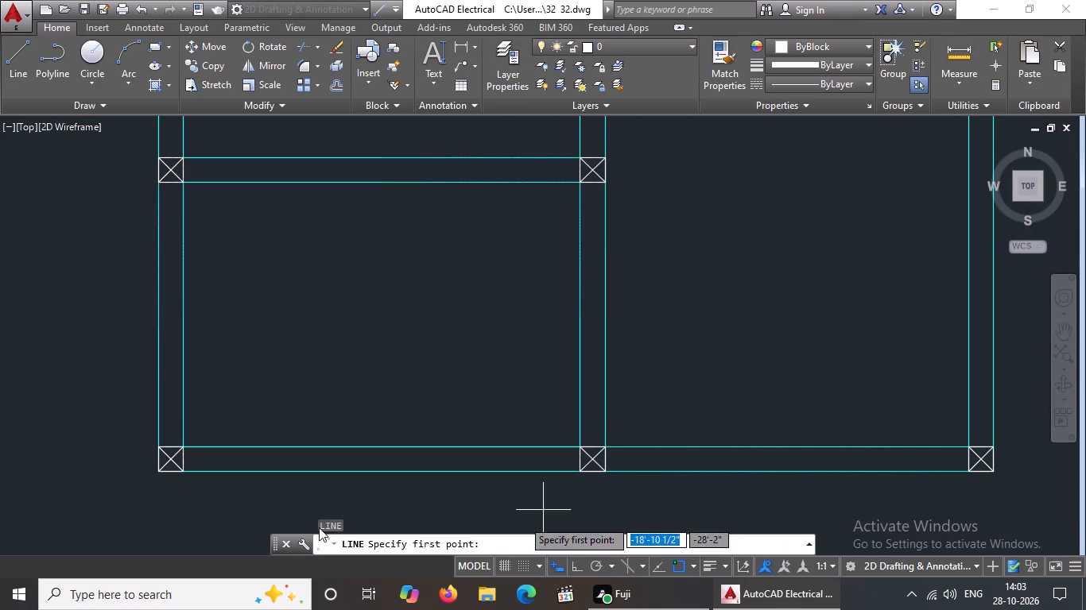
{"action": "left_click", "coordinate": [171, 459]}
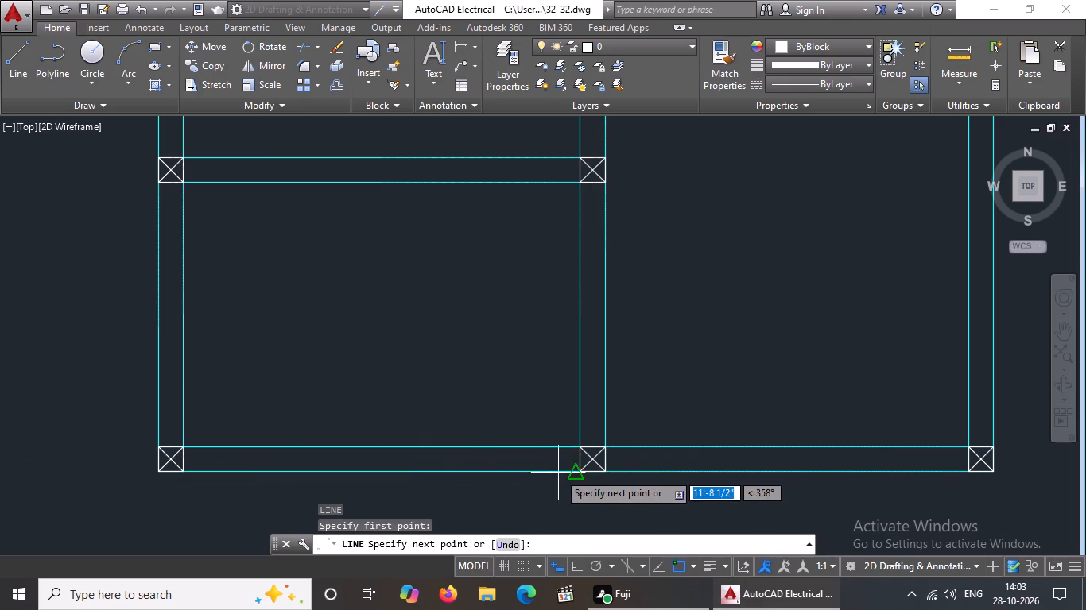
{"action": "left_click", "coordinate": [572, 563]}
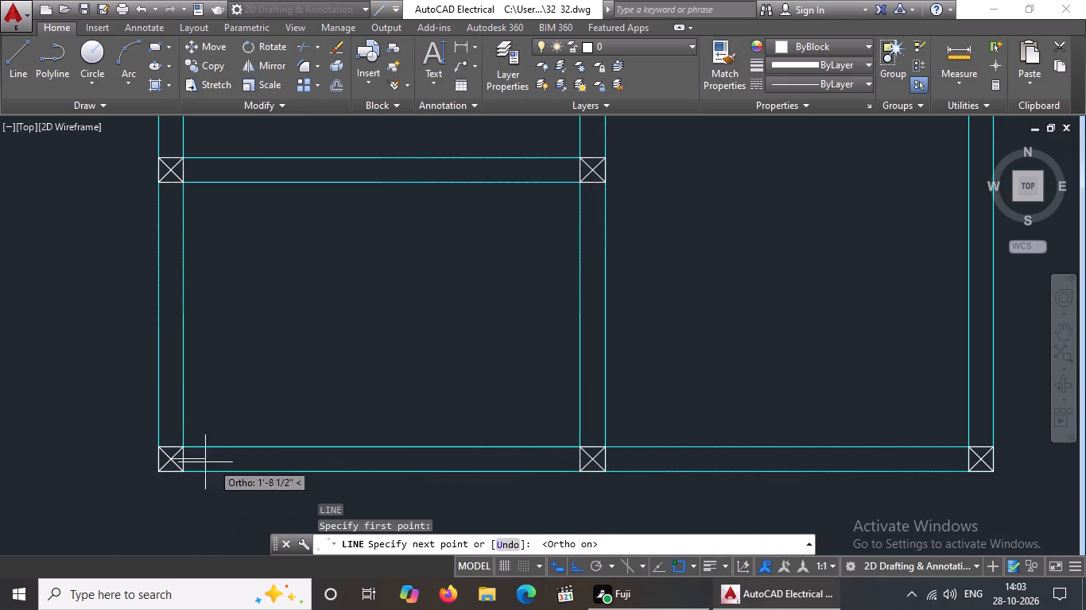
{"action": "scroll", "coordinate": [174, 461], "scroll_direction": "up", "scroll_amount": 3}
{"action": "scroll", "coordinate": [212, 446], "scroll_direction": "down", "scroll_amount": 3}
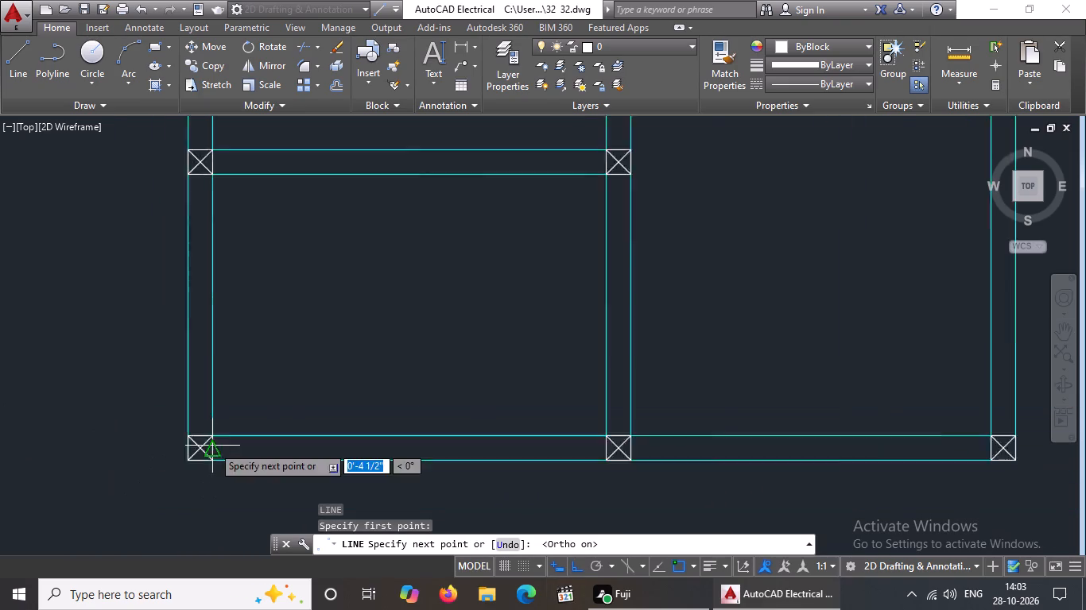
{"action": "scroll", "coordinate": [212, 446], "scroll_direction": "down", "scroll_amount": 1}
{"action": "scroll", "coordinate": [482, 434], "scroll_direction": "up", "scroll_amount": 3}
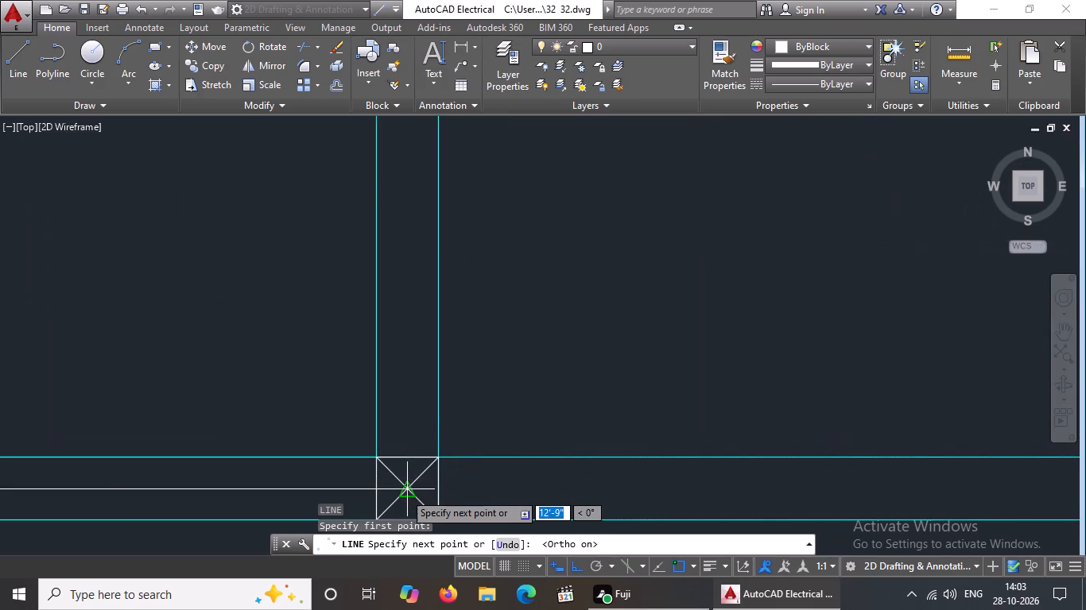
{"action": "left_click", "coordinate": [405, 492]}
{"action": "scroll", "coordinate": [406, 488], "scroll_direction": "down", "scroll_amount": 4}
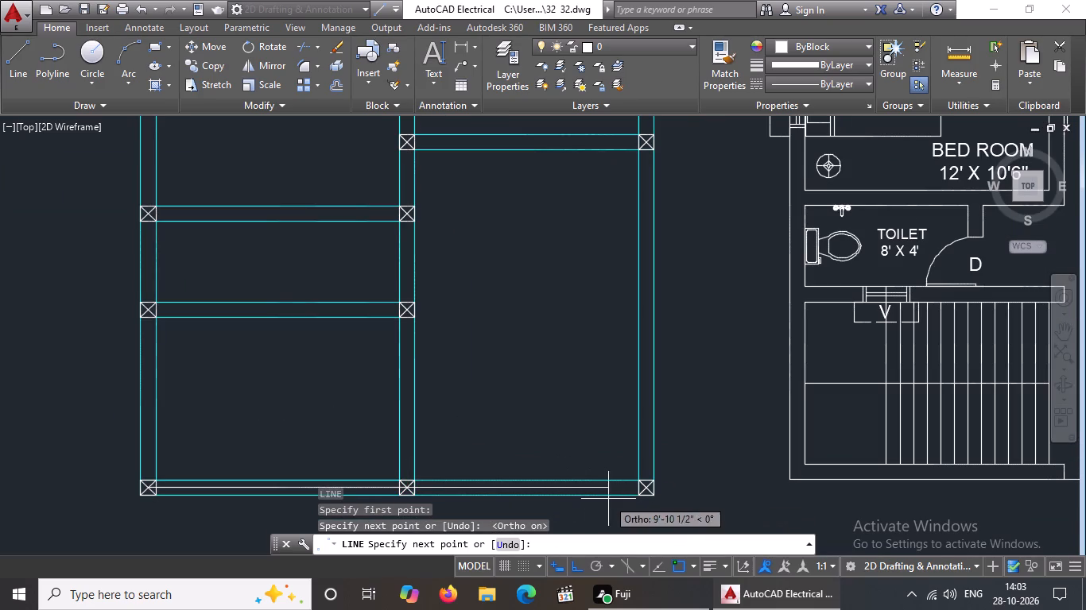
{"action": "scroll", "coordinate": [647, 485], "scroll_direction": "up", "scroll_amount": 3}
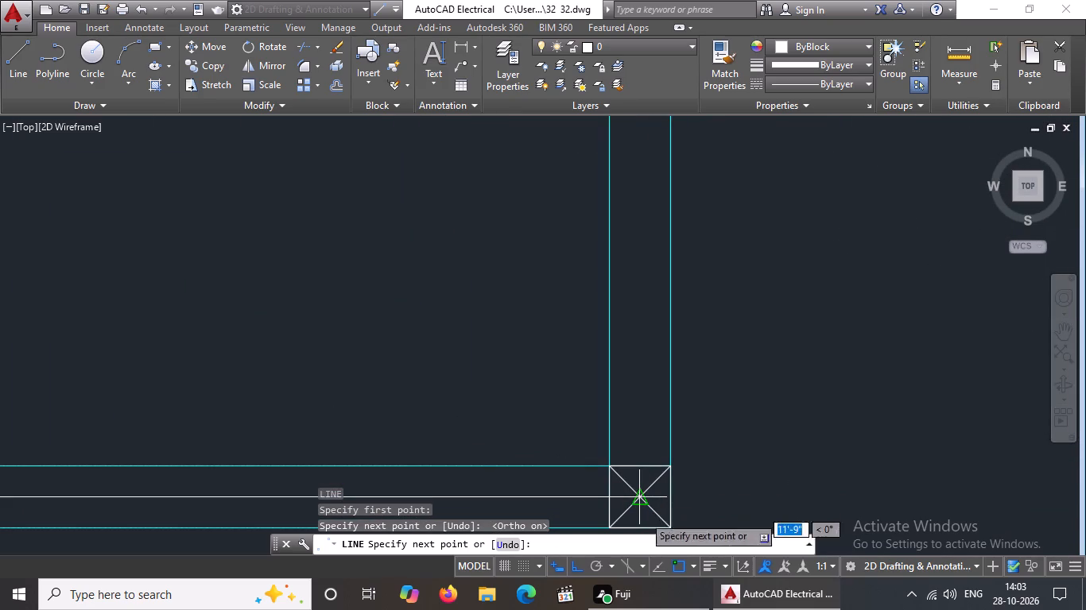
{"action": "left_click", "coordinate": [643, 500]}
Continue the line up the right-hand vertical beam from the lower-right column through each intermediate column centre to the upper-right column centre.
{"action": "scroll", "coordinate": [646, 498], "scroll_direction": "down", "scroll_amount": 5}
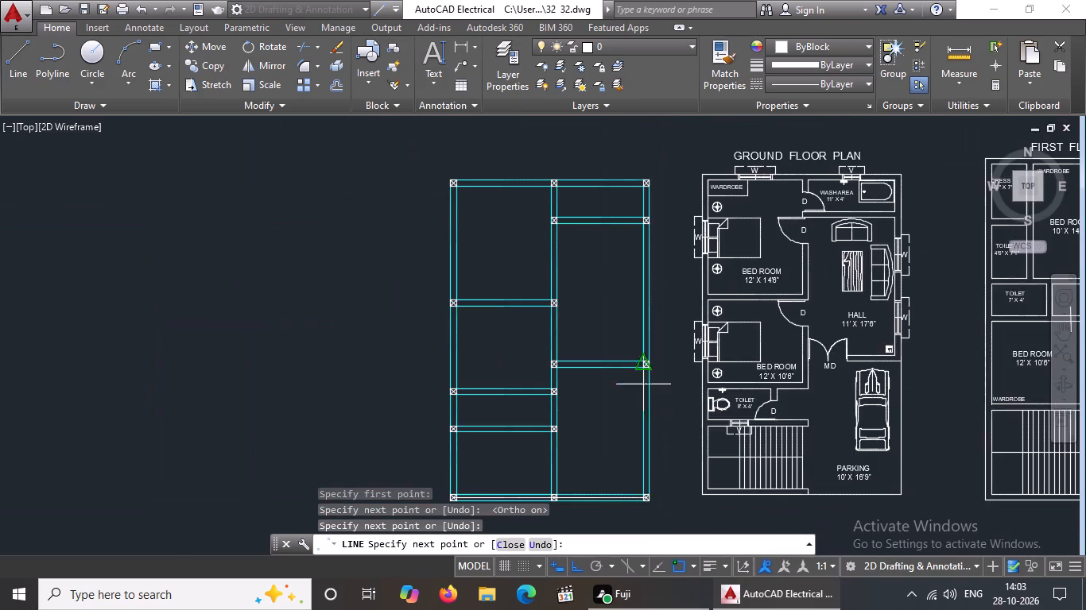
{"action": "scroll", "coordinate": [635, 369], "scroll_direction": "up", "scroll_amount": 4}
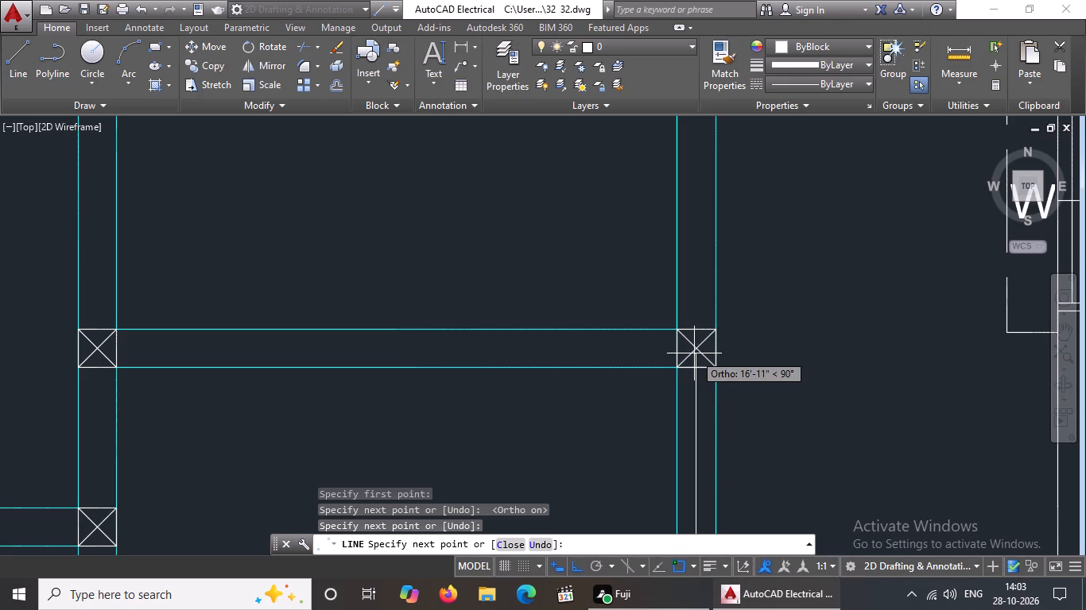
{"action": "left_click", "coordinate": [697, 346]}
{"action": "scroll", "coordinate": [698, 346], "scroll_direction": "down", "scroll_amount": 5}
{"action": "scroll", "coordinate": [700, 195], "scroll_direction": "up", "scroll_amount": 1}
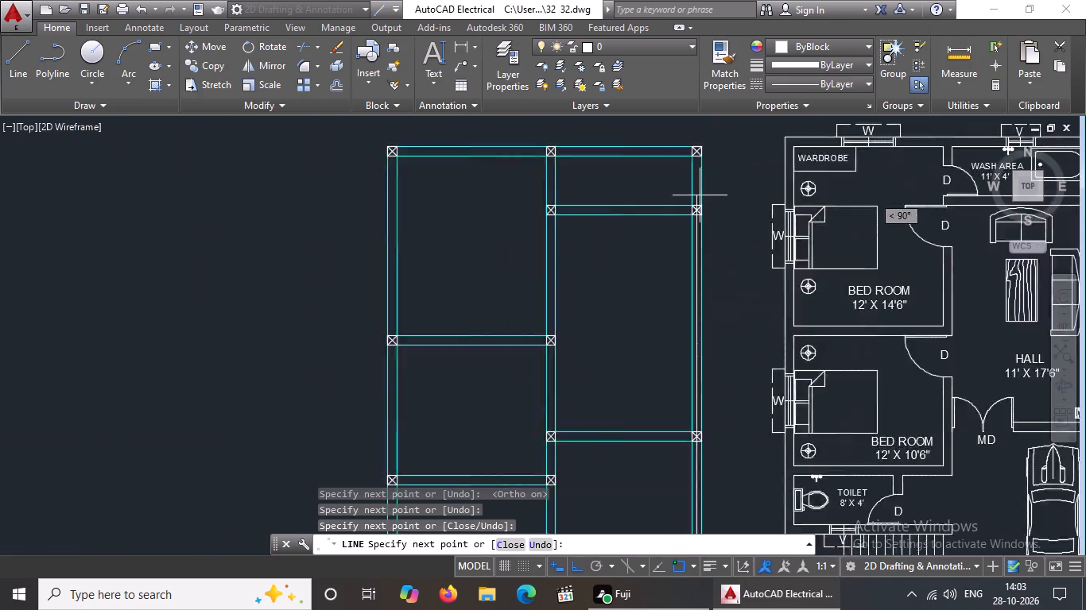
{"action": "scroll", "coordinate": [700, 195], "scroll_direction": "up", "scroll_amount": 5}
{"action": "left_click", "coordinate": [682, 231]}
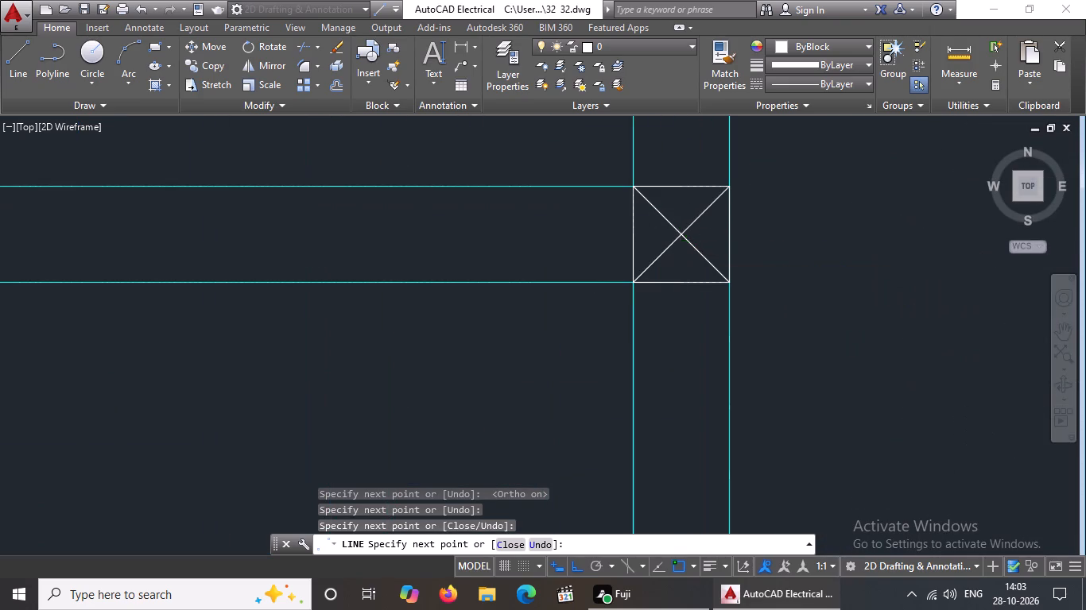
{"action": "scroll", "coordinate": [682, 232], "scroll_direction": "down", "scroll_amount": 7}
{"action": "scroll", "coordinate": [683, 217], "scroll_direction": "up", "scroll_amount": 6}
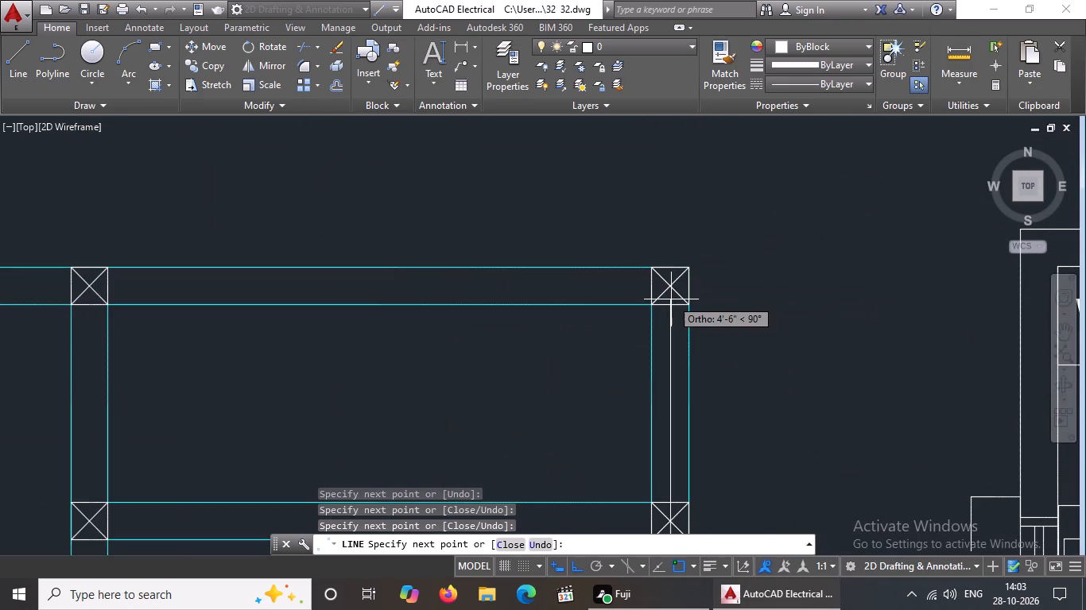
{"action": "left_click", "coordinate": [671, 287]}
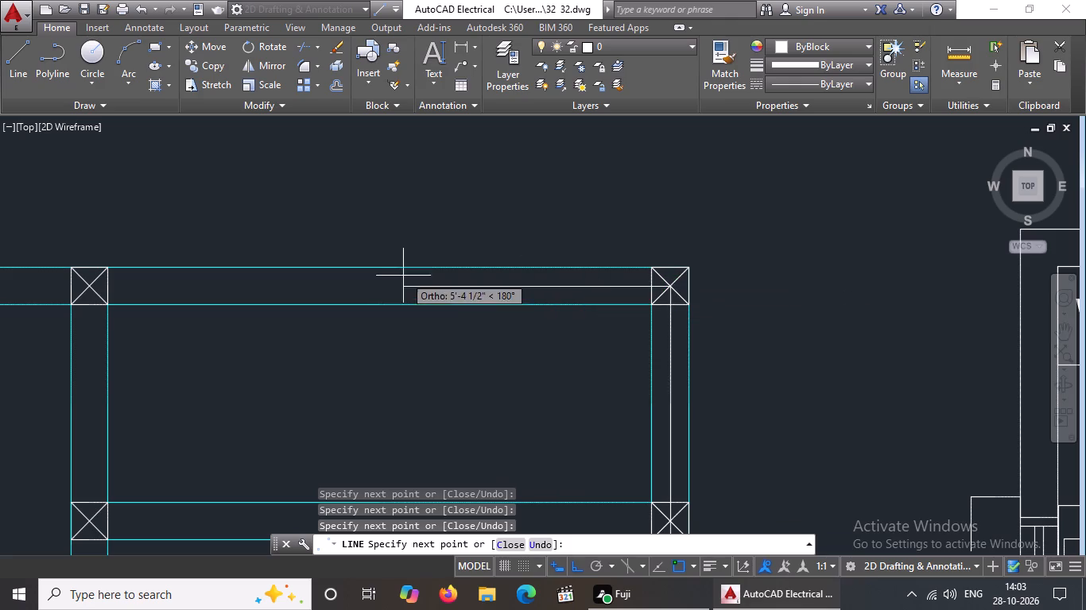
Continue the line along the top beam through the column centres, 11'-9" to the middle column and 12'-9" to the upper-left column.
{"action": "scroll", "coordinate": [404, 275], "scroll_direction": "down", "scroll_amount": 4}
{"action": "scroll", "coordinate": [332, 276], "scroll_direction": "up", "scroll_amount": 4}
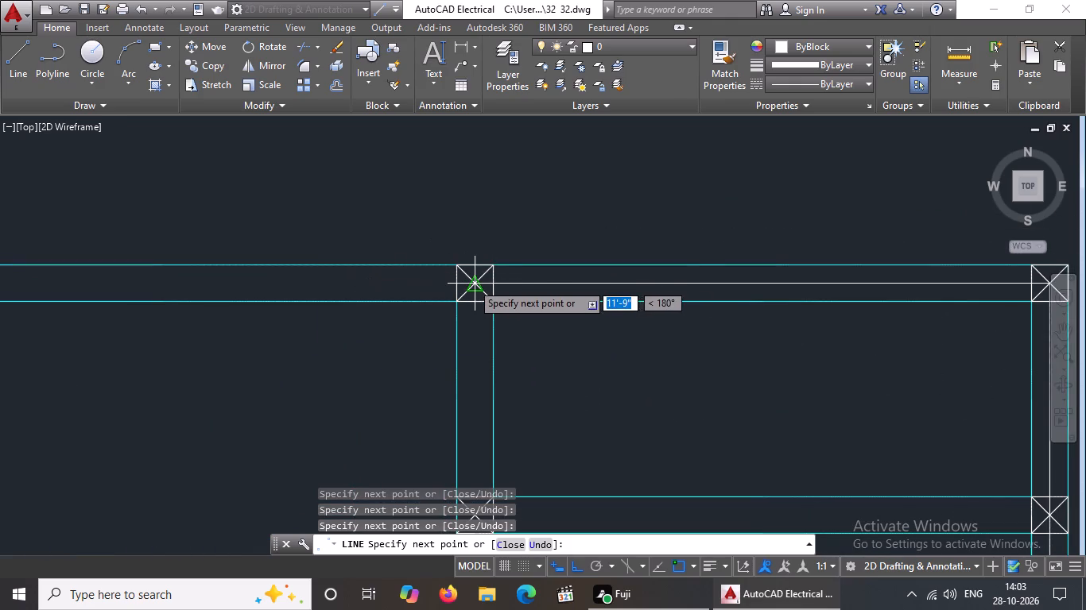
{"action": "left_click", "coordinate": [471, 283]}
{"action": "scroll", "coordinate": [473, 282], "scroll_direction": "down", "scroll_amount": 6}
{"action": "scroll", "coordinate": [439, 272], "scroll_direction": "up", "scroll_amount": 4}
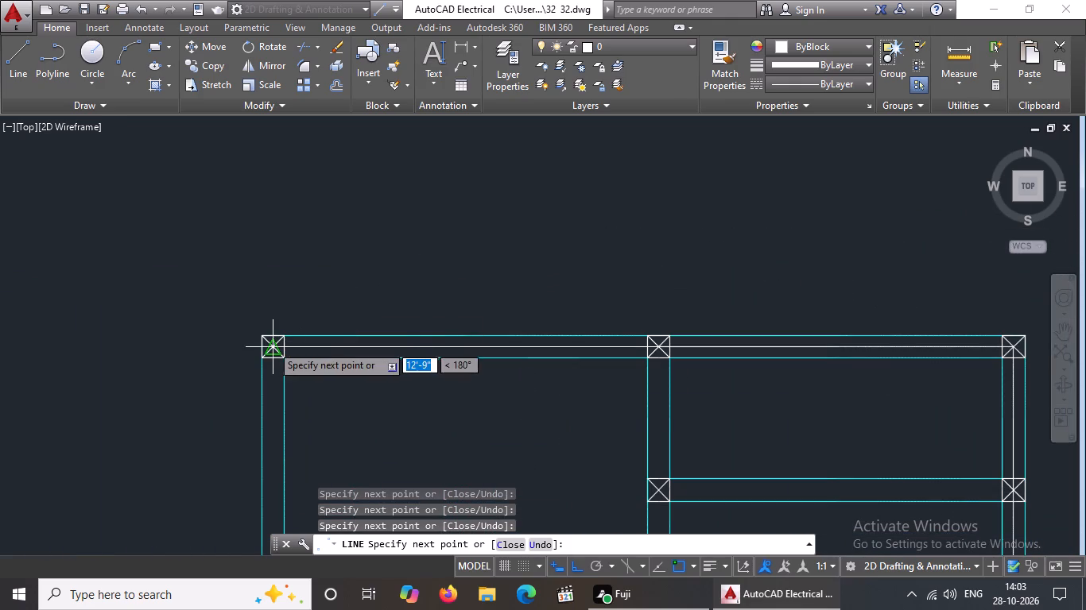
{"action": "left_click", "coordinate": [266, 342]}
Continue the line down the left-hand vertical beam through each cross-beam column centre and finish at the lower-left column centre.
{"action": "scroll", "coordinate": [272, 337], "scroll_direction": "down", "scroll_amount": 7}
{"action": "scroll", "coordinate": [262, 384], "scroll_direction": "up", "scroll_amount": 5}
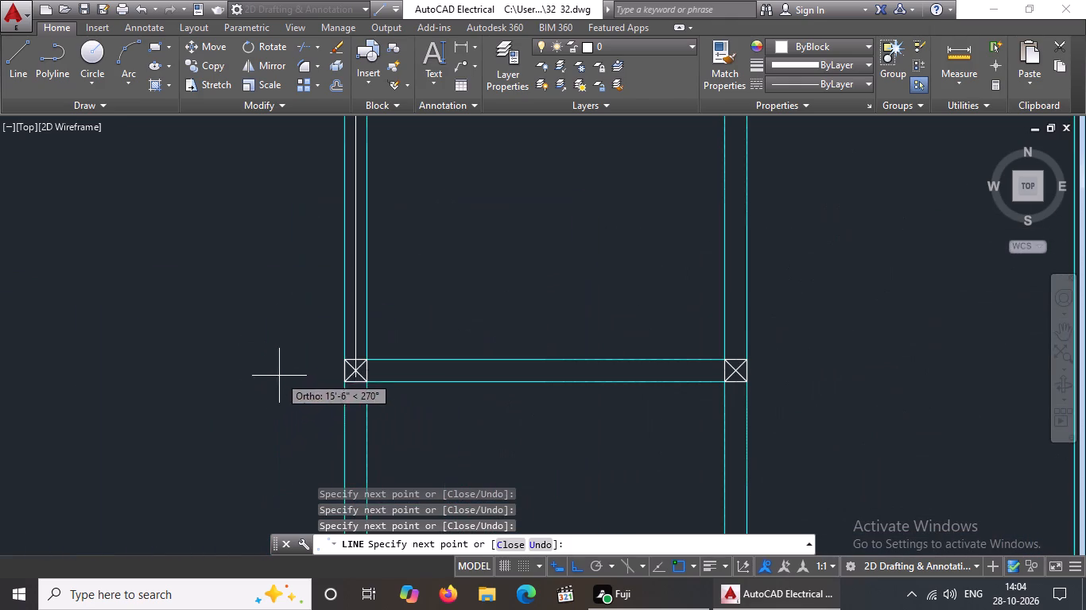
{"action": "left_click", "coordinate": [360, 364]}
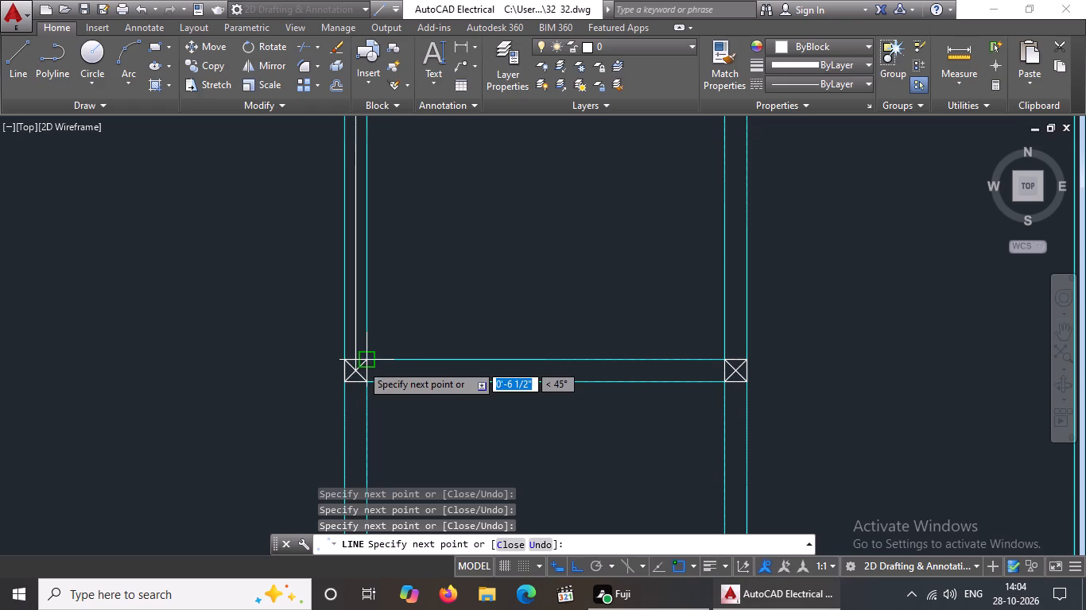
{"action": "scroll", "coordinate": [361, 364], "scroll_direction": "down", "scroll_amount": 5}
{"action": "scroll", "coordinate": [354, 394], "scroll_direction": "up", "scroll_amount": 8}
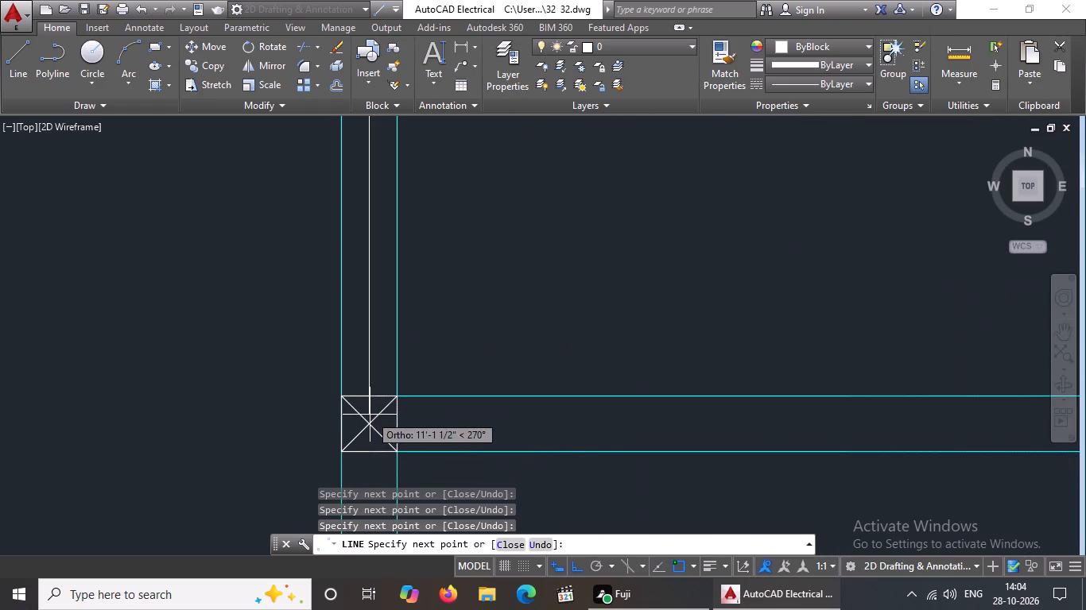
{"action": "left_click", "coordinate": [368, 423]}
{"action": "scroll", "coordinate": [401, 379], "scroll_direction": "down", "scroll_amount": 6}
{"action": "scroll", "coordinate": [389, 418], "scroll_direction": "up", "scroll_amount": 5}
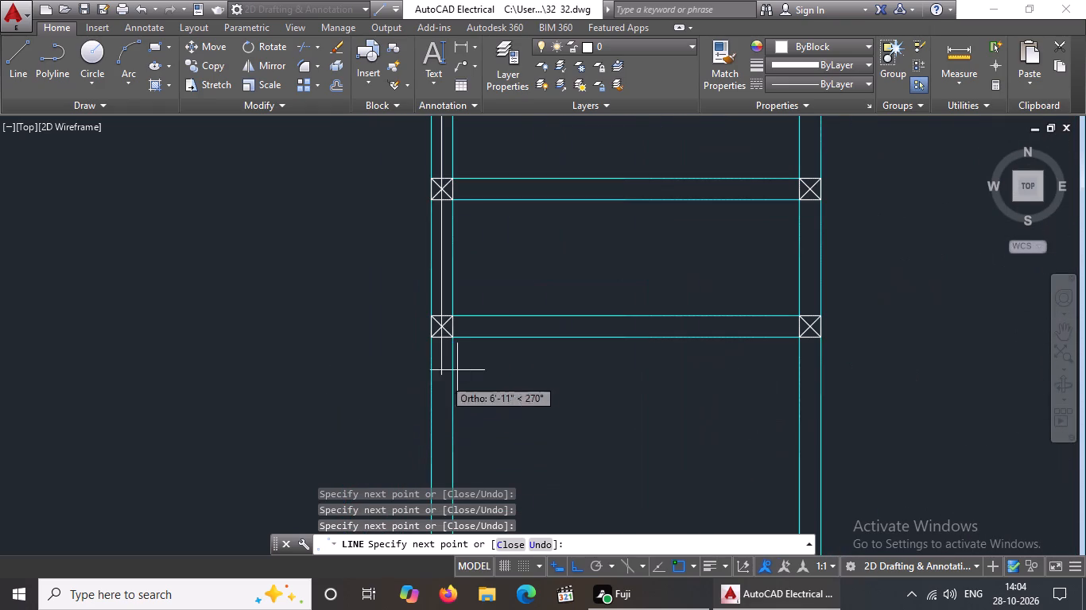
{"action": "scroll", "coordinate": [426, 330], "scroll_direction": "up", "scroll_amount": 3}
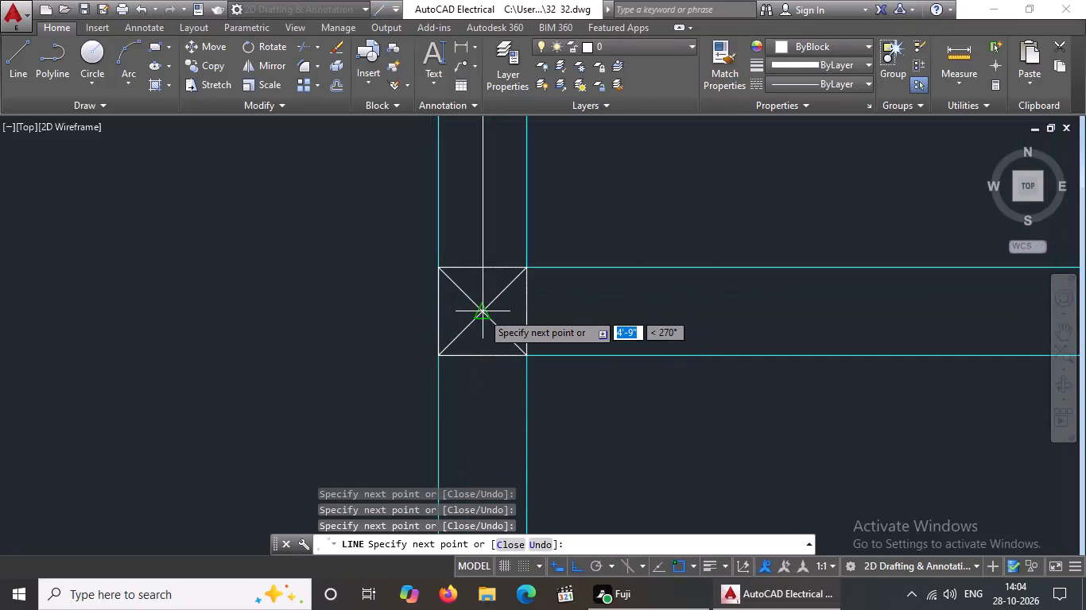
{"action": "left_click", "coordinate": [481, 311]}
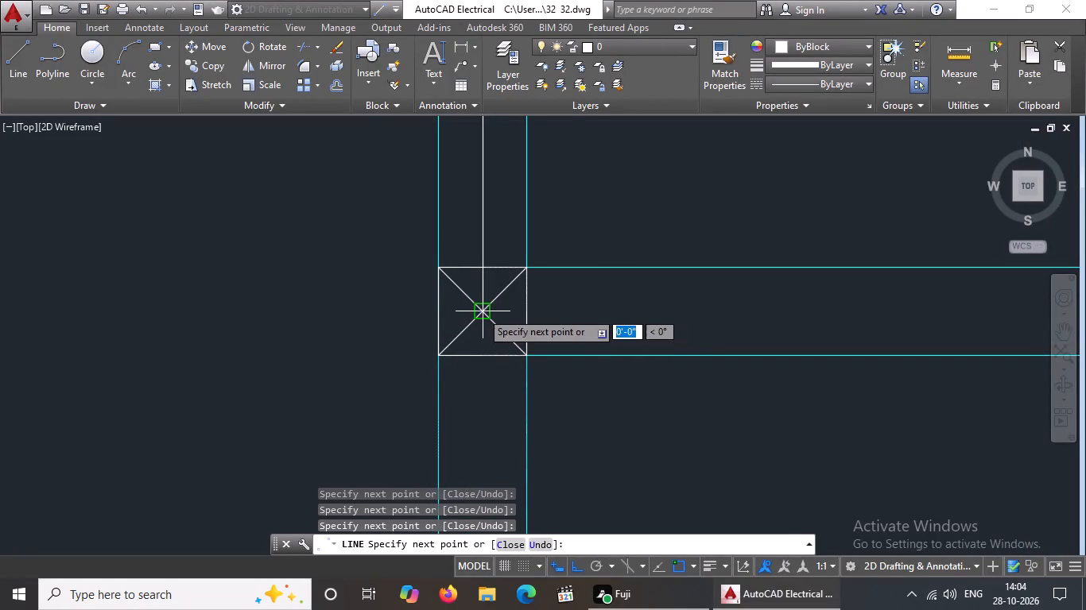
{"action": "scroll", "coordinate": [481, 310], "scroll_direction": "down", "scroll_amount": 6}
{"action": "scroll", "coordinate": [480, 474], "scroll_direction": "up", "scroll_amount": 3}
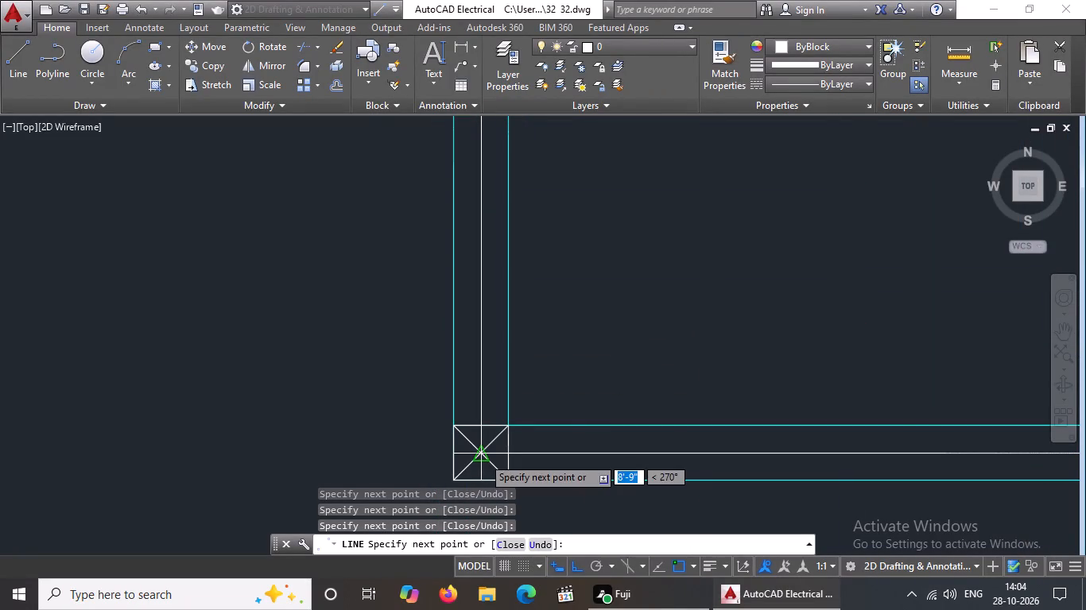
{"action": "left_click", "coordinate": [483, 457]}
{"action": "key", "text": "Escape"}
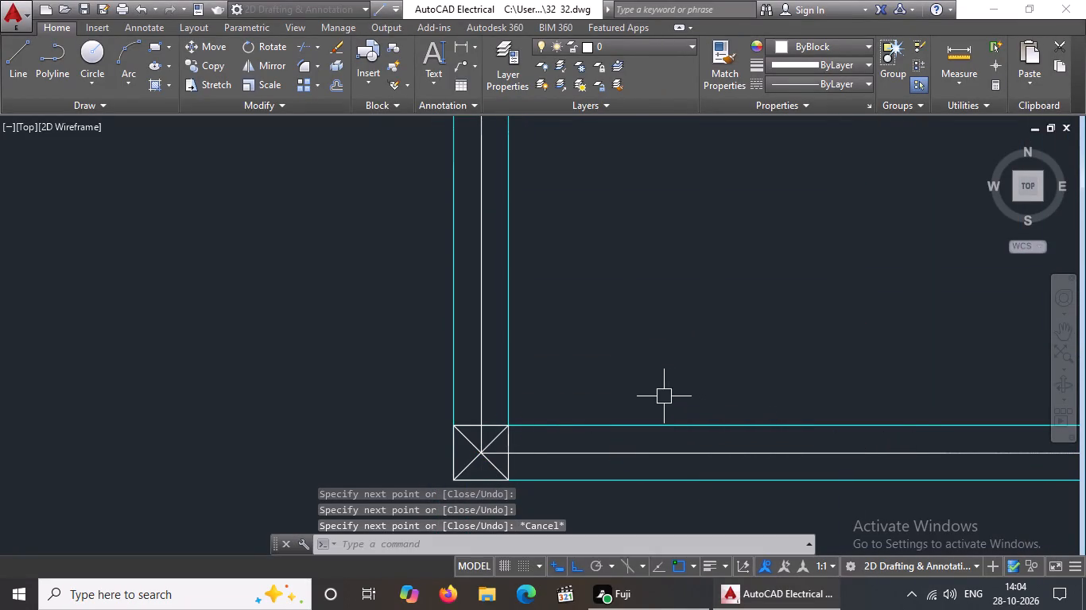
Draw lines from the bottom middle column centre up to the third left-side cross beam and along that beam to the left column centre.
{"action": "scroll", "coordinate": [583, 354], "scroll_direction": "down", "scroll_amount": 4}
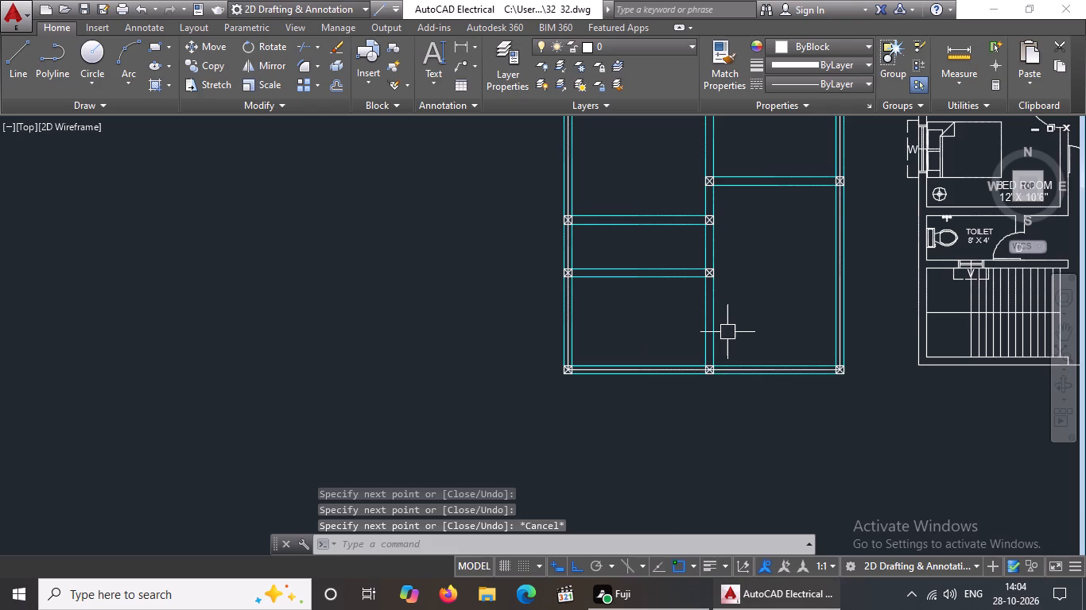
{"action": "key", "text": "l"}
{"action": "key", "text": "Return"}
{"action": "scroll", "coordinate": [713, 329], "scroll_direction": "up", "scroll_amount": 3}
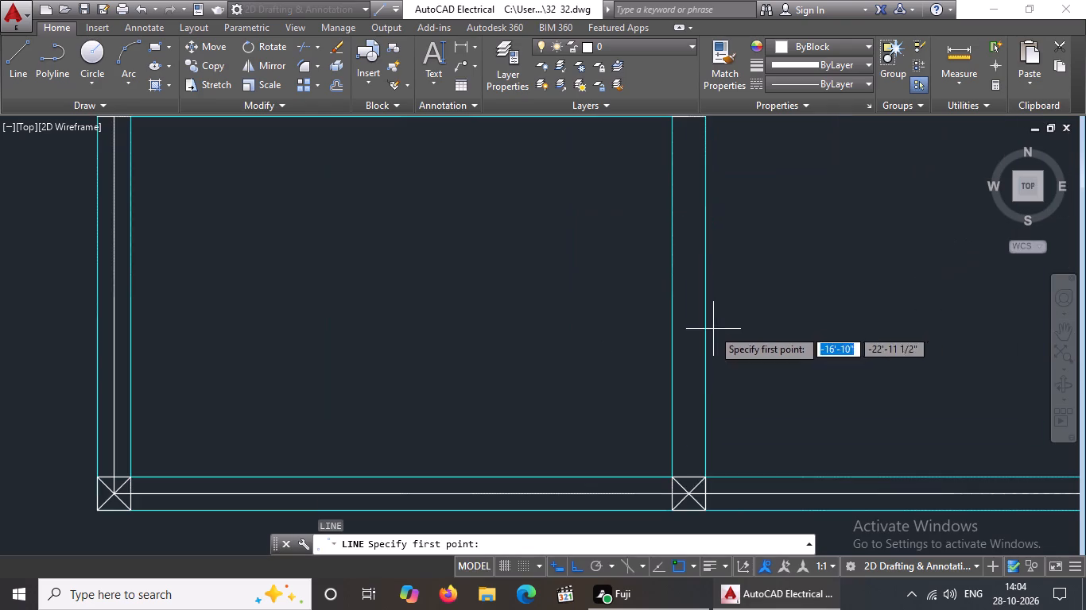
{"action": "left_click", "coordinate": [694, 499]}
{"action": "scroll", "coordinate": [689, 426], "scroll_direction": "down", "scroll_amount": 2}
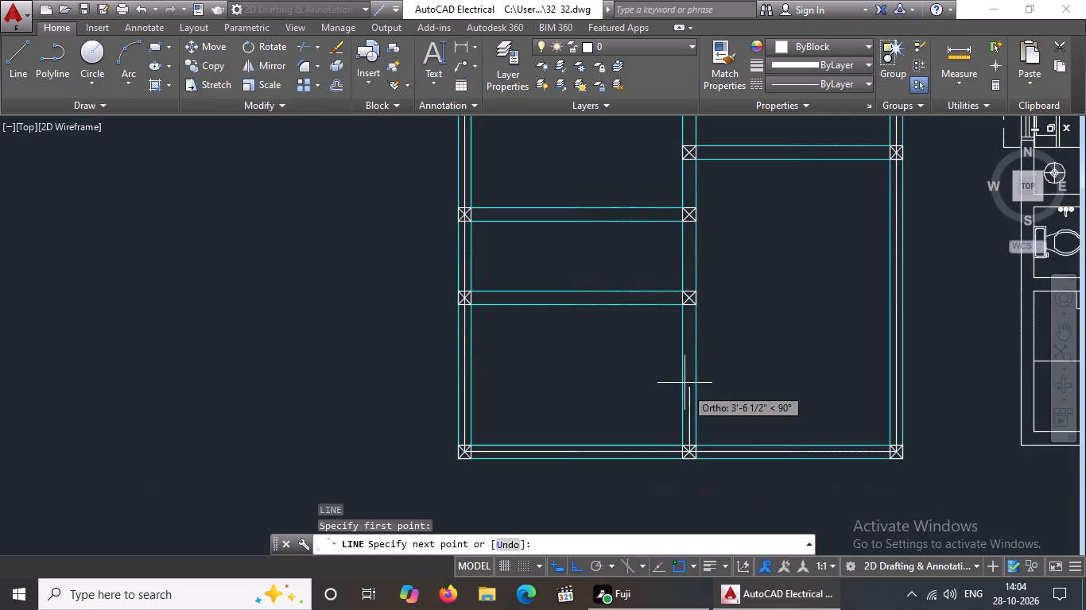
{"action": "scroll", "coordinate": [692, 313], "scroll_direction": "up", "scroll_amount": 3}
{"action": "left_click", "coordinate": [670, 242]}
{"action": "scroll", "coordinate": [461, 270], "scroll_direction": "down", "scroll_amount": 3}
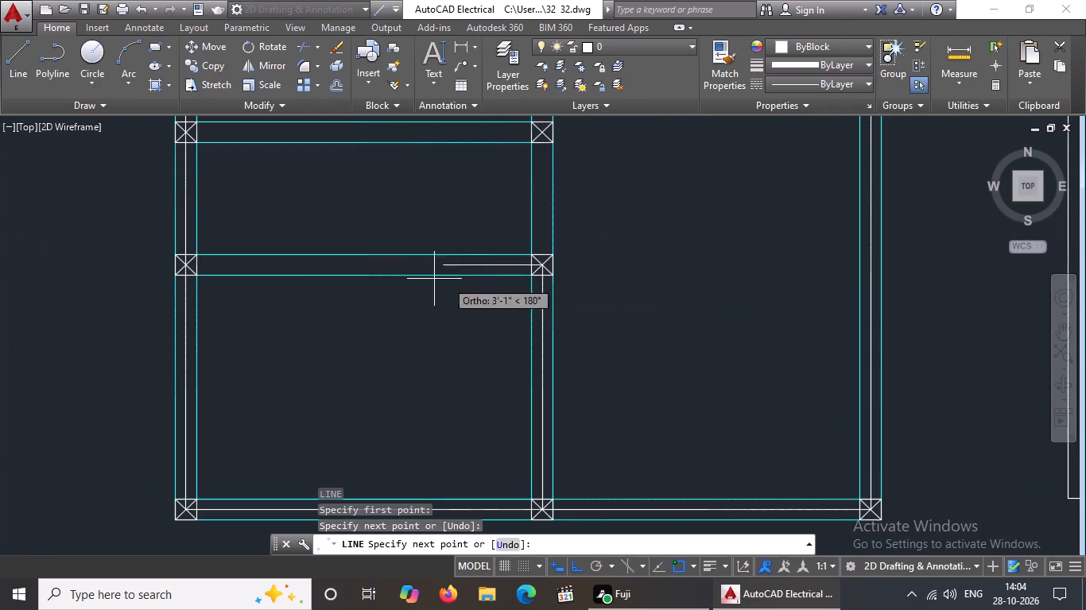
{"action": "scroll", "coordinate": [184, 267], "scroll_direction": "up", "scroll_amount": 3}
{"action": "left_click", "coordinate": [186, 255]}
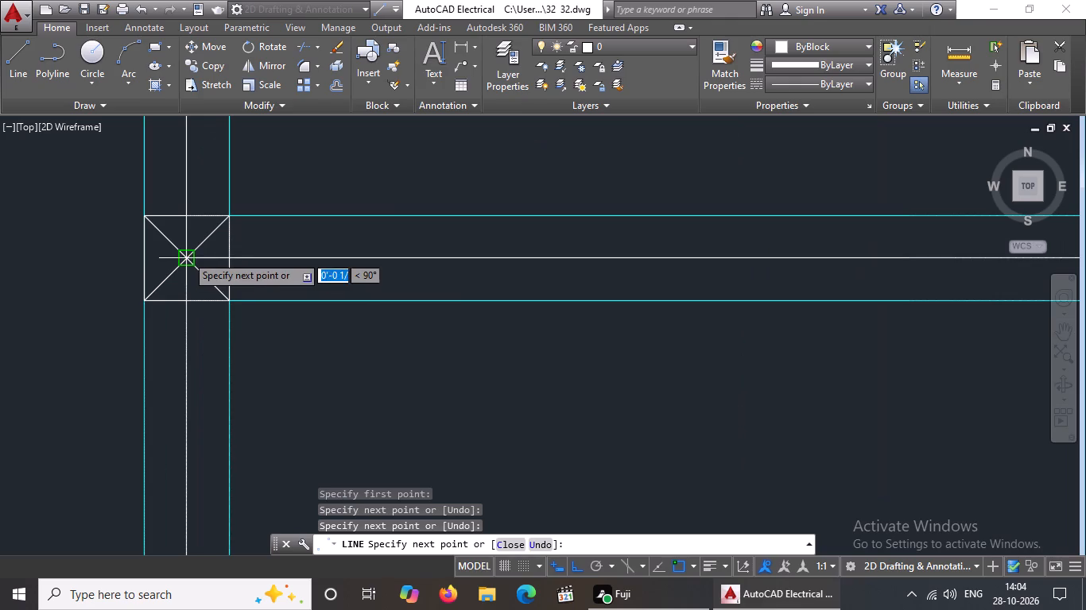
{"action": "key", "text": "Return"}
Draw lines from the lowest left-side cross beam's middle column centre up 4'-9" and along the middle left-side cross beam to the left column centre.
{"action": "key", "text": "l"}
{"action": "key", "text": "Return"}
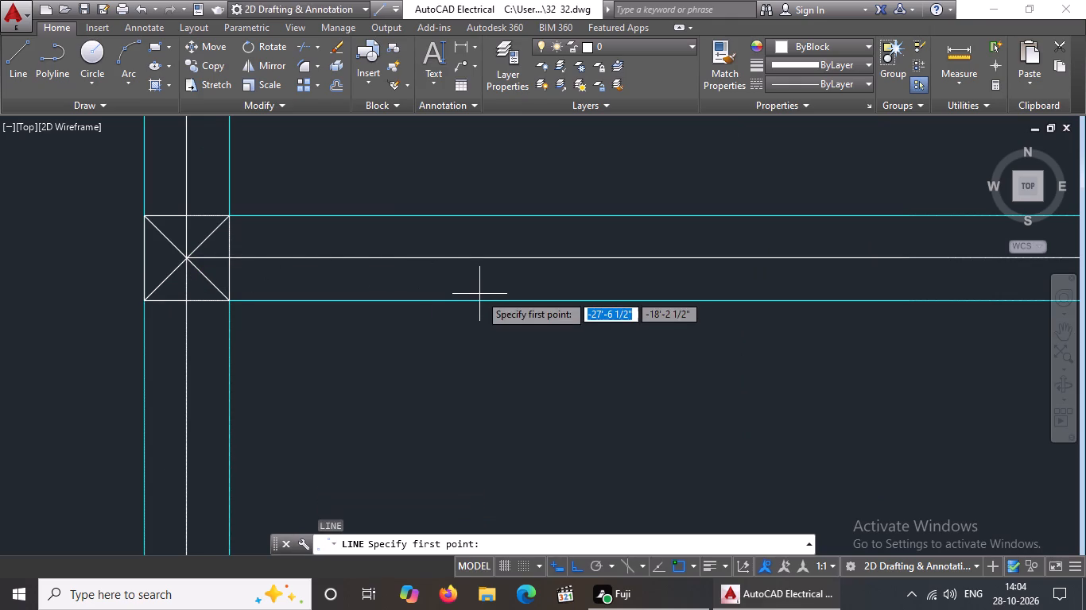
{"action": "scroll", "coordinate": [493, 357], "scroll_direction": "down", "scroll_amount": 2}
{"action": "scroll", "coordinate": [947, 315], "scroll_direction": "up", "scroll_amount": 2}
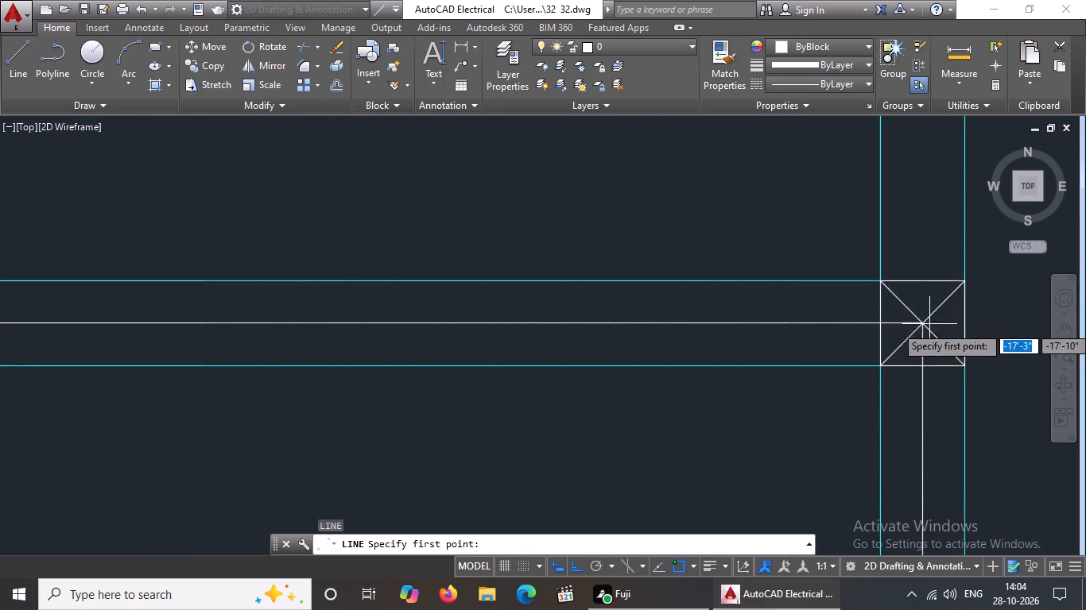
{"action": "left_click", "coordinate": [926, 325]}
{"action": "scroll", "coordinate": [926, 331], "scroll_direction": "down", "scroll_amount": 4}
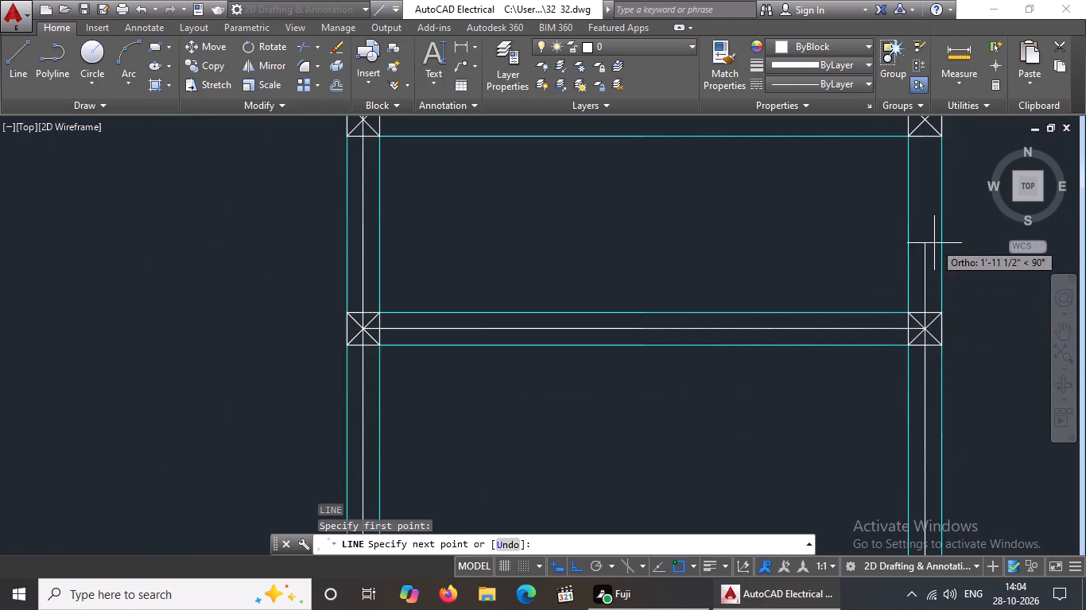
{"action": "scroll", "coordinate": [934, 248], "scroll_direction": "down", "scroll_amount": 2}
{"action": "scroll", "coordinate": [937, 211], "scroll_direction": "up", "scroll_amount": 3}
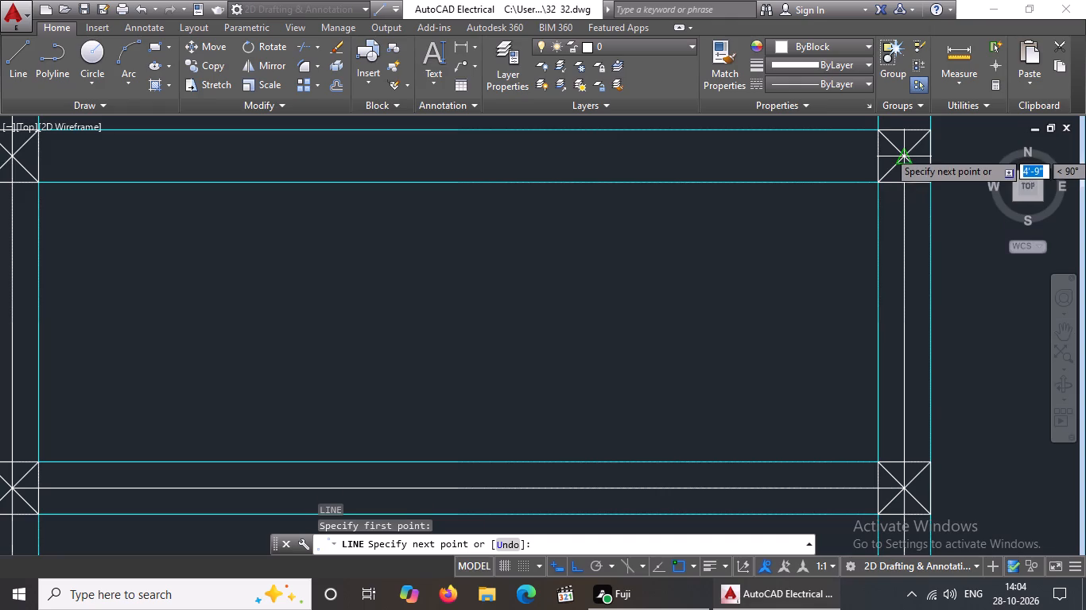
{"action": "left_click", "coordinate": [902, 150]}
{"action": "left_click", "coordinate": [11, 159]}
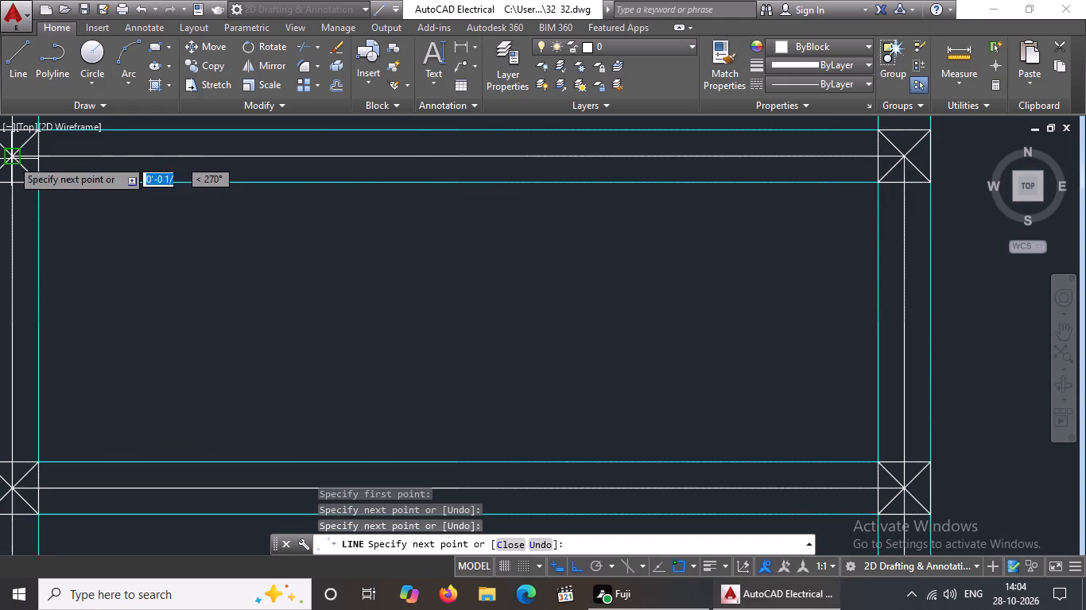
{"action": "key", "text": "Return"}
Draw lines from the middle left-side cross beam's inner column centre up to the lower right-side cross beam and along it to the right column centre.
{"action": "key", "text": "l"}
{"action": "key", "text": "Return"}
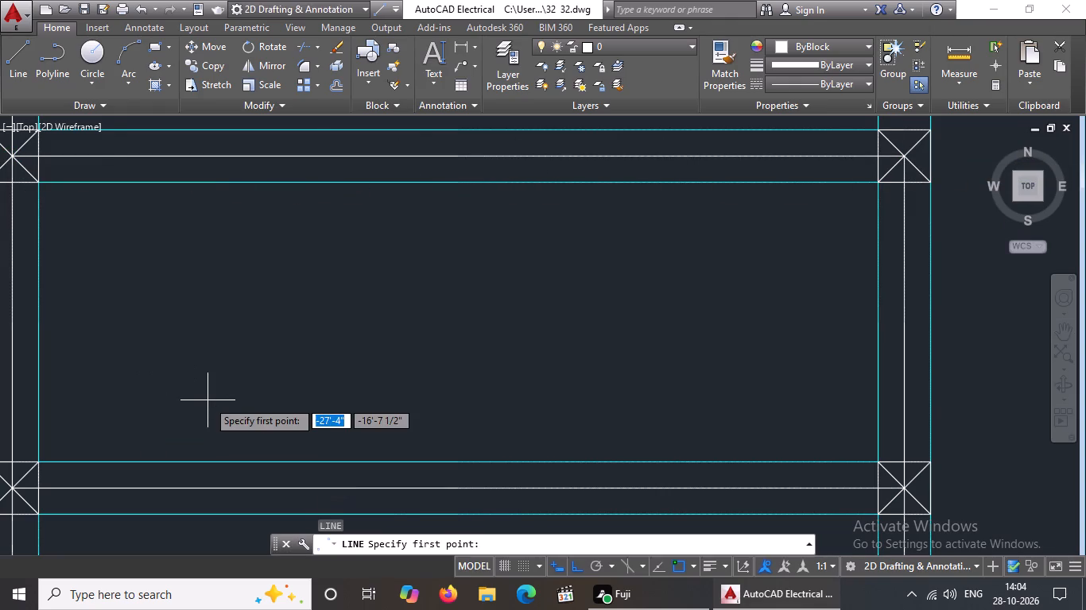
{"action": "scroll", "coordinate": [214, 437], "scroll_direction": "down", "scroll_amount": 3}
{"action": "scroll", "coordinate": [387, 324], "scroll_direction": "up", "scroll_amount": 2}
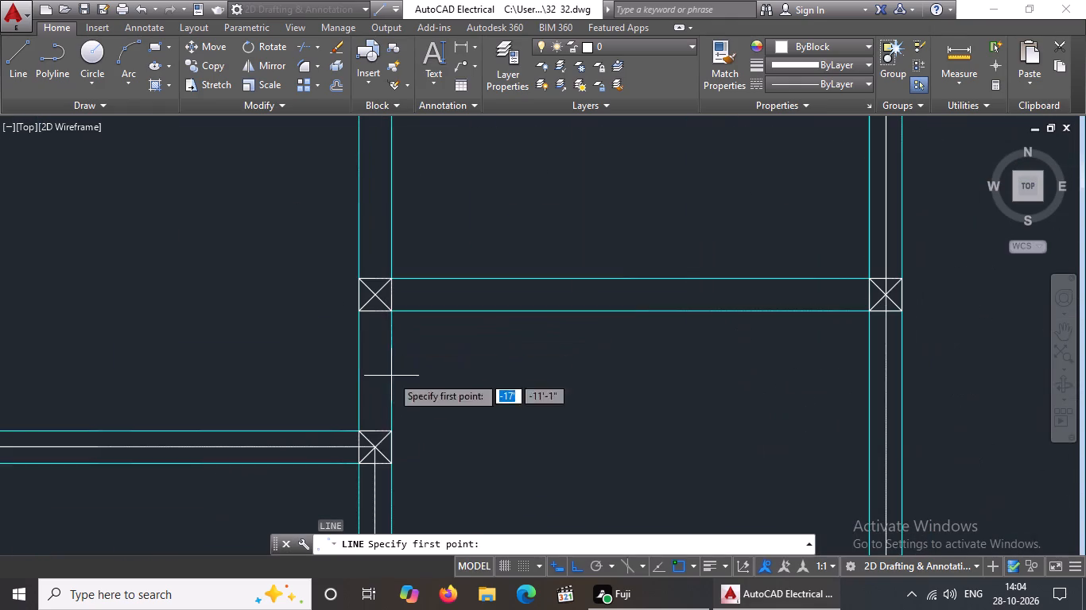
{"action": "left_click", "coordinate": [377, 449]}
{"action": "left_click", "coordinate": [371, 291]}
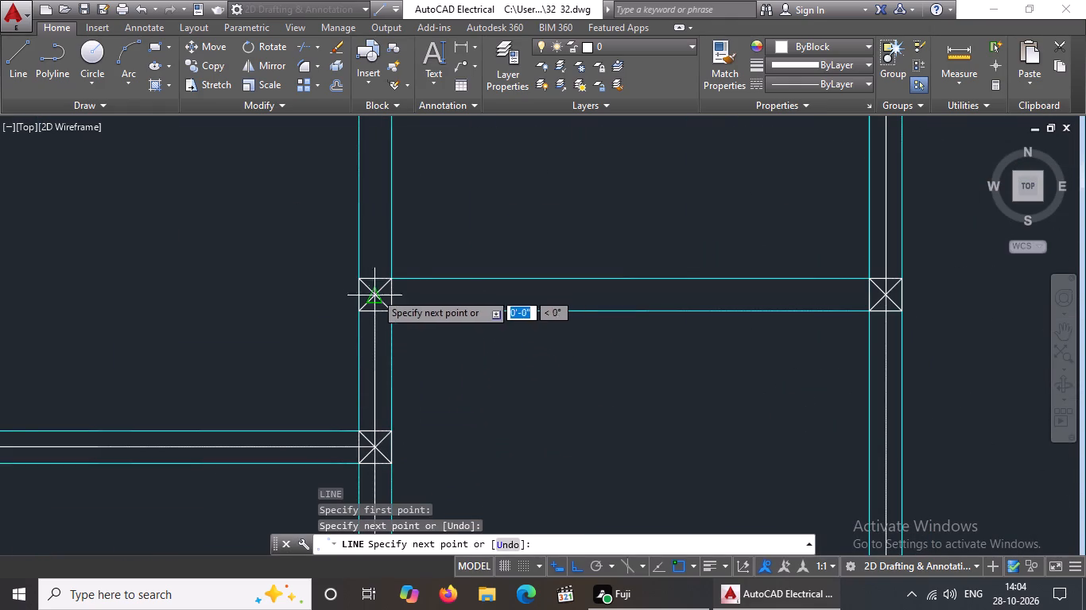
{"action": "left_click", "coordinate": [886, 295]}
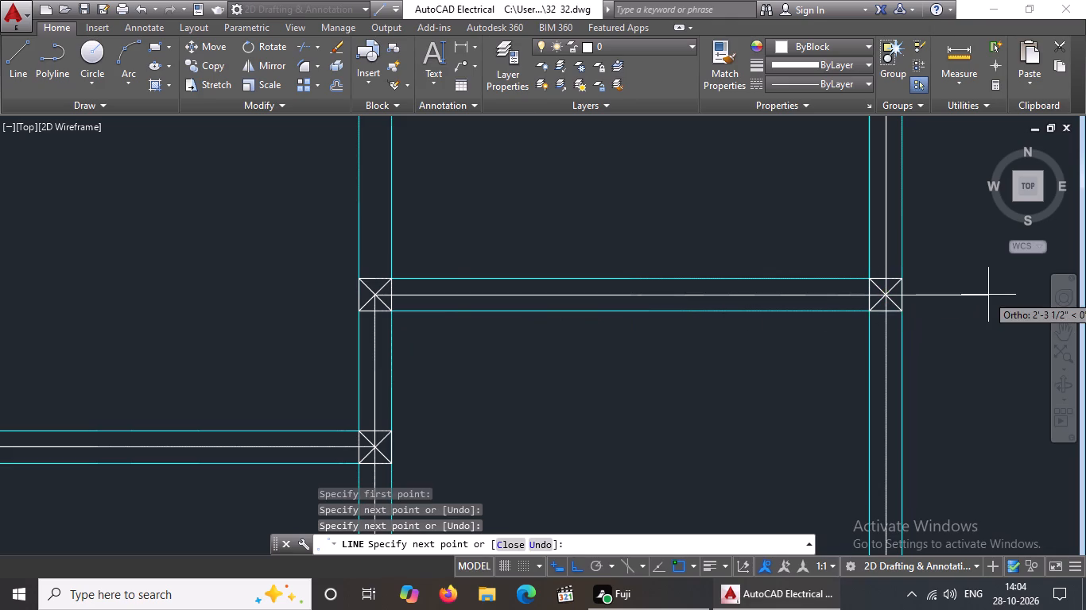
{"action": "key", "text": "Return"}
Draw lines from the lower right-side cross beam's inner column centre up 7'-9" and along the upper left-side cross beam to the left column centre.
{"action": "key", "text": "l"}
{"action": "key", "text": "Return"}
{"action": "scroll", "coordinate": [791, 281], "scroll_direction": "down", "scroll_amount": 2}
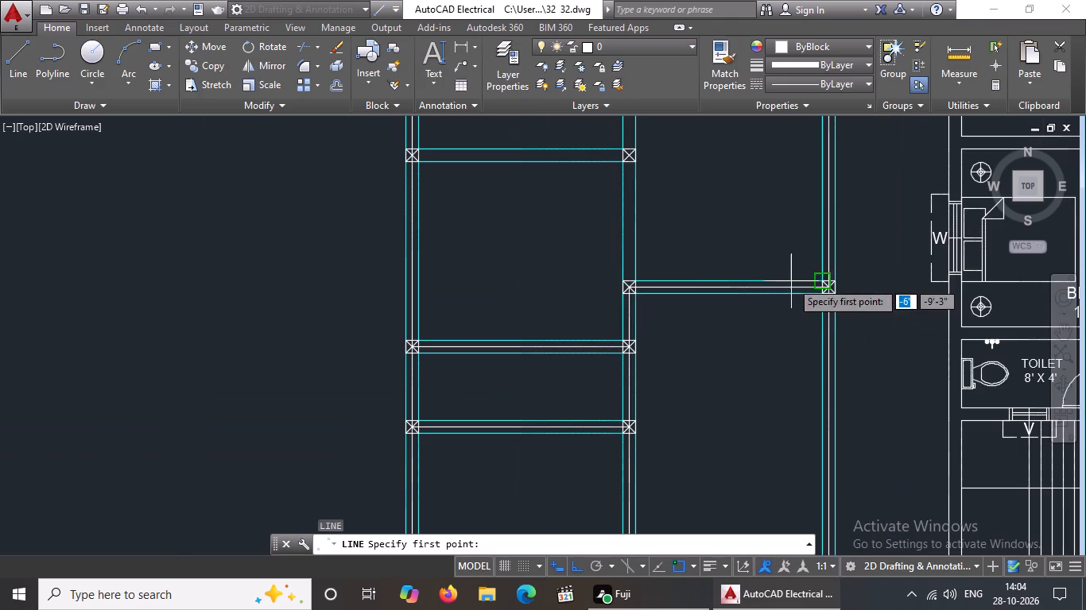
{"action": "scroll", "coordinate": [633, 285], "scroll_direction": "up", "scroll_amount": 2}
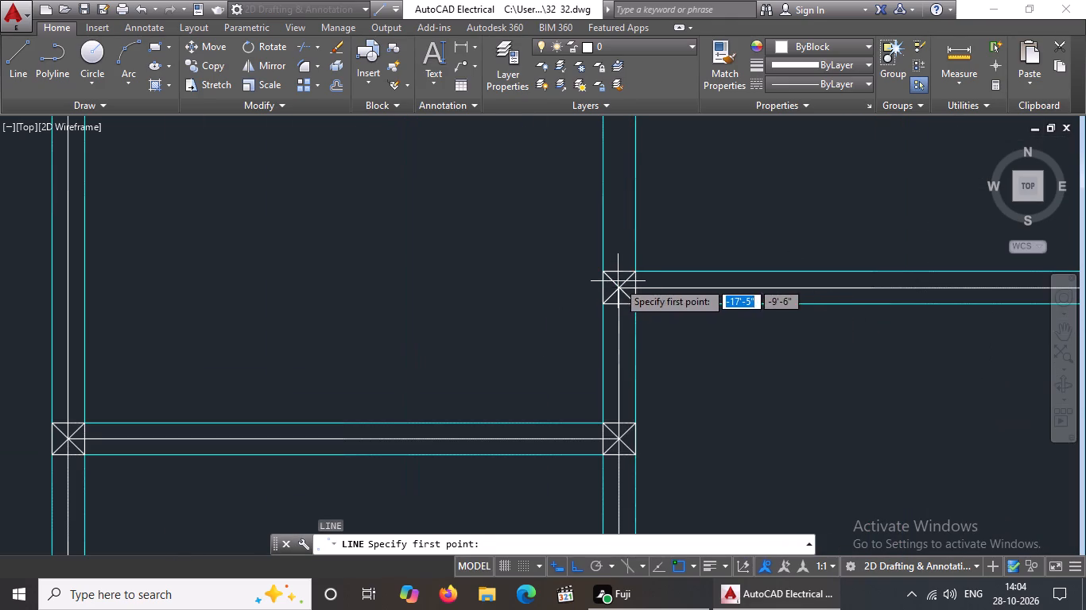
{"action": "left_click", "coordinate": [618, 288]}
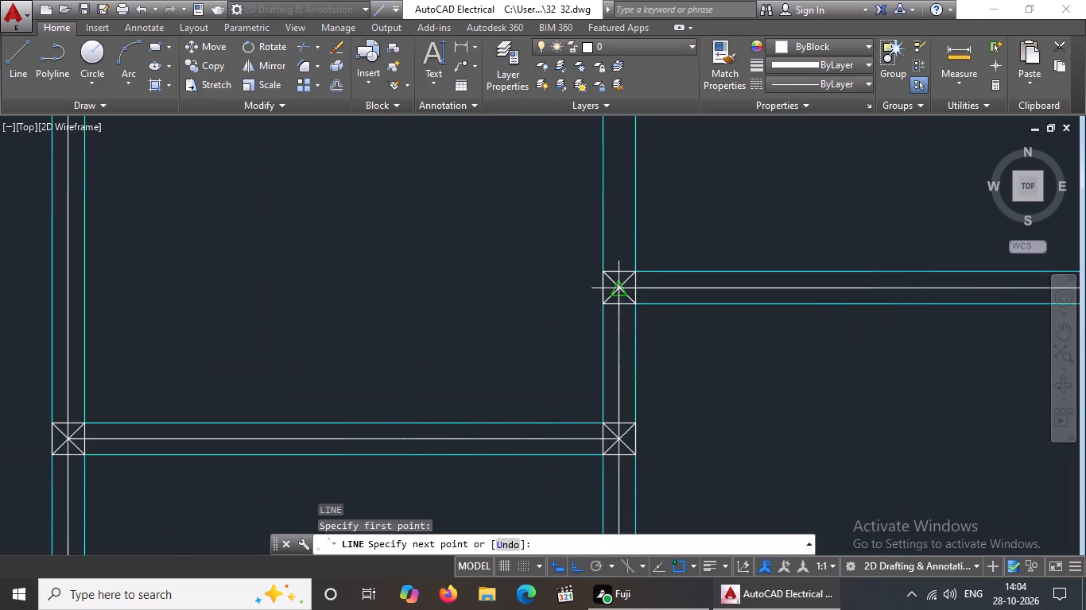
{"action": "scroll", "coordinate": [610, 234], "scroll_direction": "down", "scroll_amount": 3}
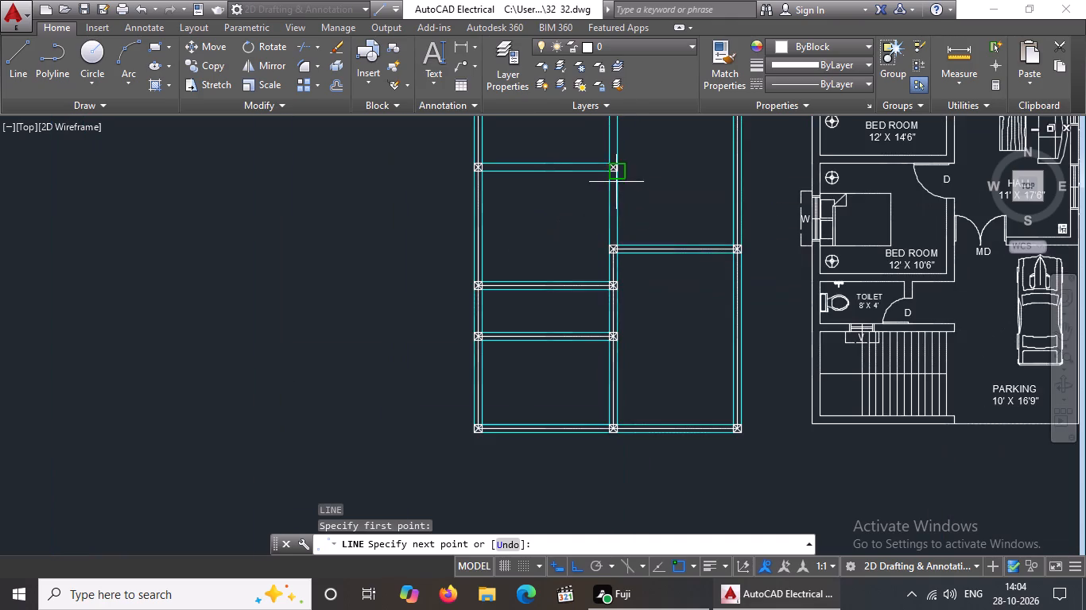
{"action": "scroll", "coordinate": [616, 170], "scroll_direction": "up", "scroll_amount": 3}
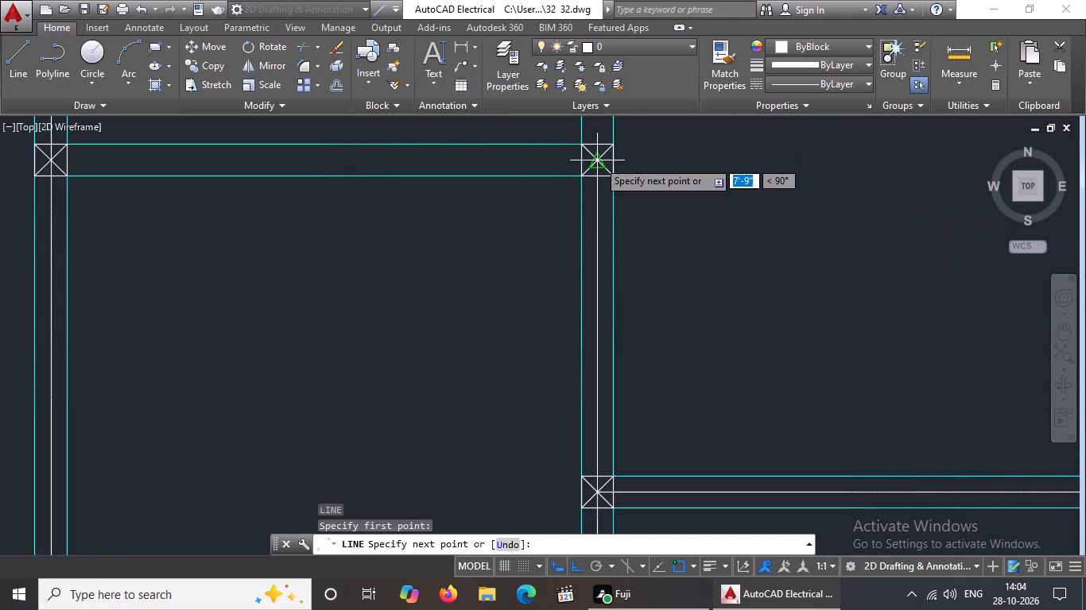
{"action": "left_click", "coordinate": [598, 160]}
{"action": "left_click", "coordinate": [48, 156]}
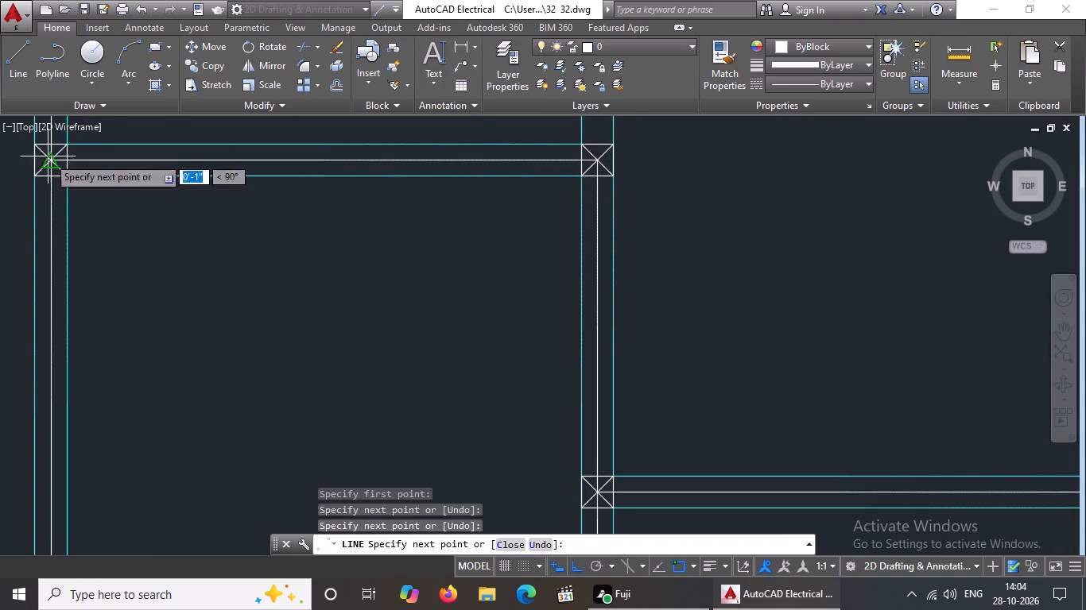
{"action": "key", "text": "Return"}
Draw lines from the upper left-side cross beam's inner column centre up to the upper right-side cross beam and 11'-9" along it to the right column centre.
{"action": "key", "text": "l"}
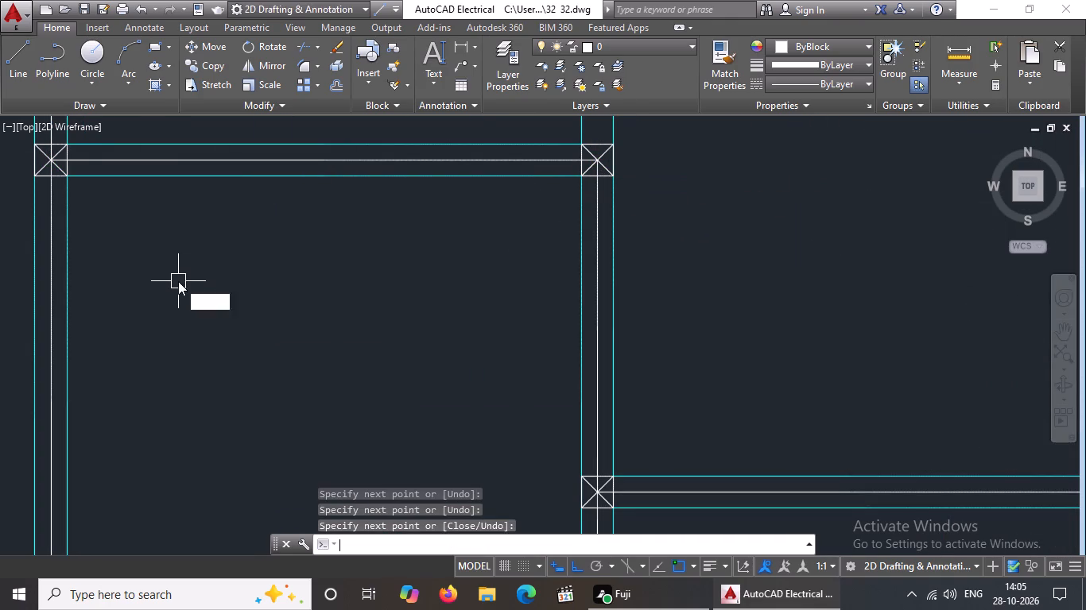
{"action": "key", "text": "Return"}
{"action": "scroll", "coordinate": [265, 366], "scroll_direction": "down", "scroll_amount": 2}
{"action": "scroll", "coordinate": [317, 274], "scroll_direction": "down", "scroll_amount": 1}
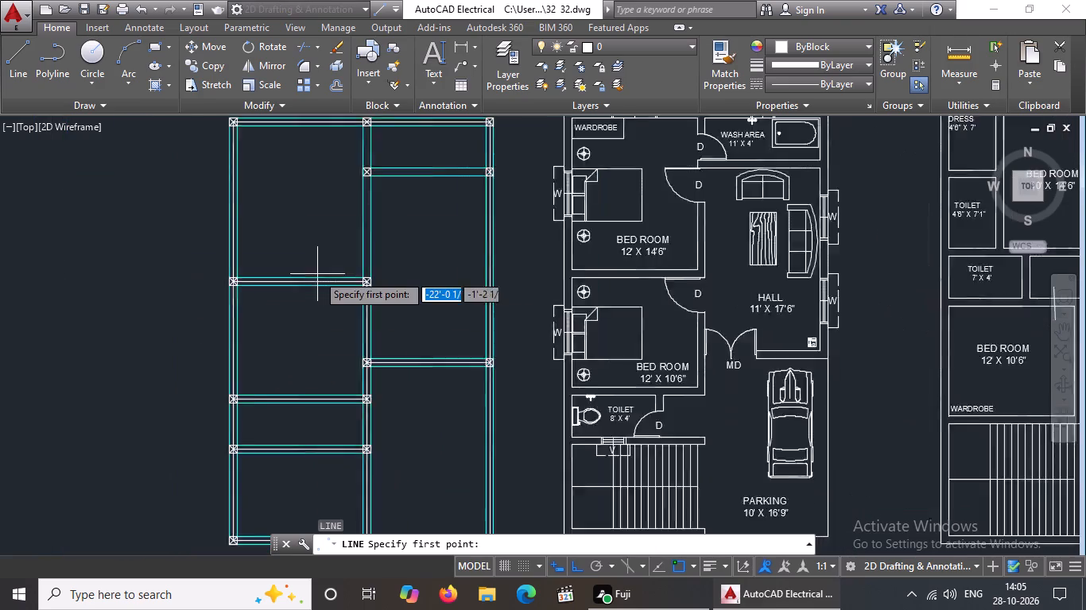
{"action": "scroll", "coordinate": [317, 274], "scroll_direction": "down", "scroll_amount": 1}
{"action": "scroll", "coordinate": [342, 210], "scroll_direction": "up", "scroll_amount": 3}
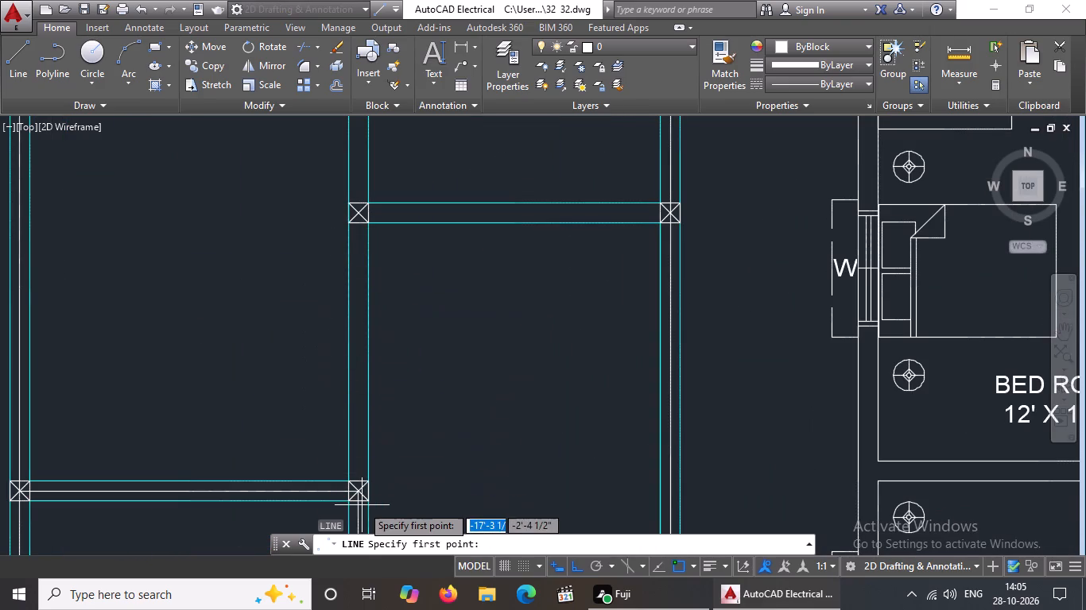
{"action": "left_click", "coordinate": [360, 492]}
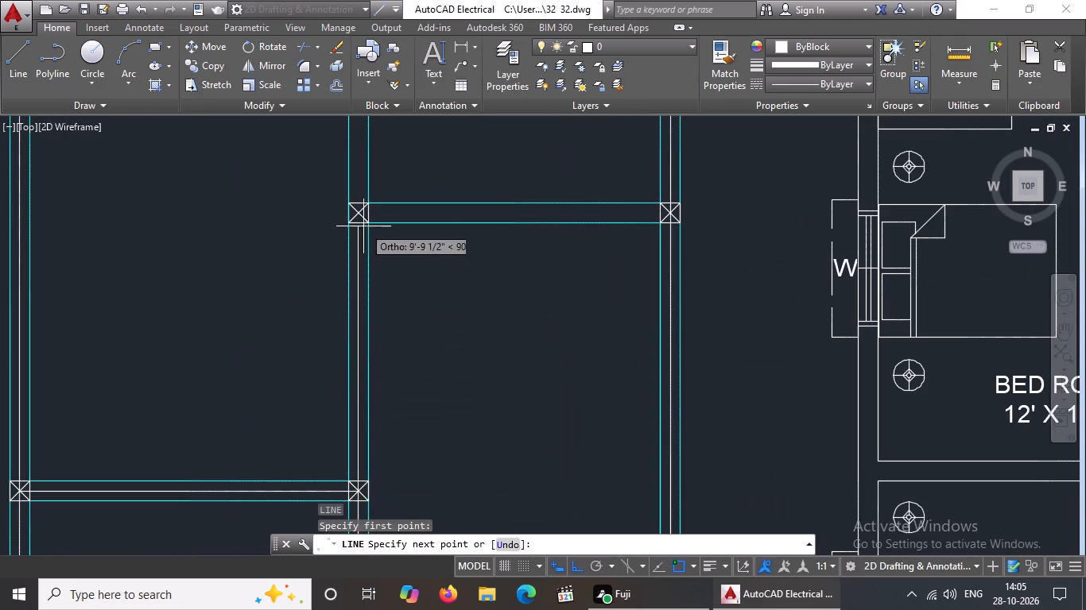
{"action": "left_click", "coordinate": [356, 211]}
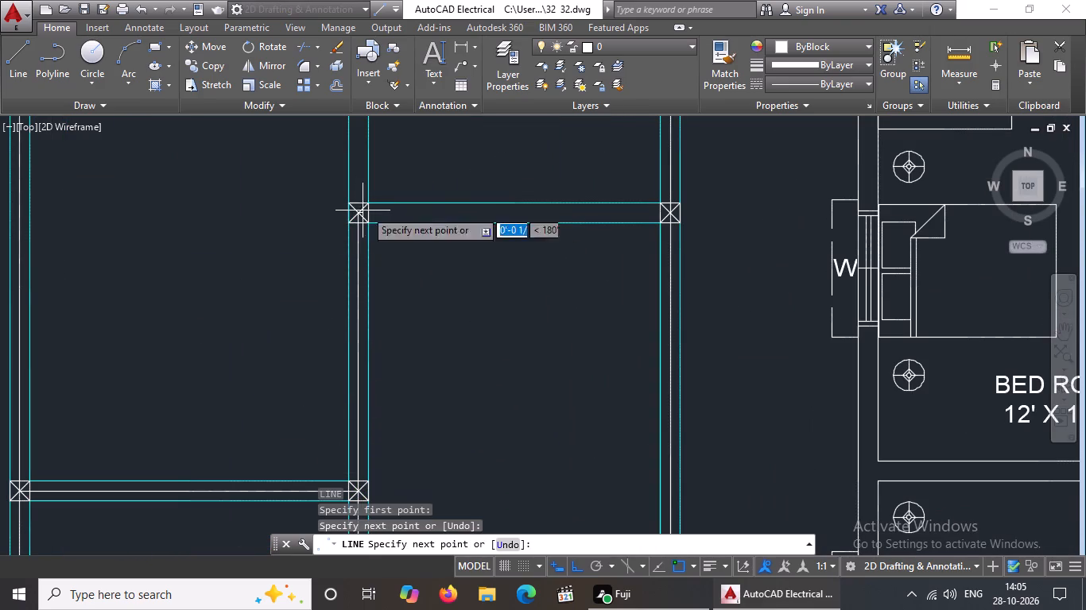
{"action": "scroll", "coordinate": [673, 215], "scroll_direction": "up", "scroll_amount": 2}
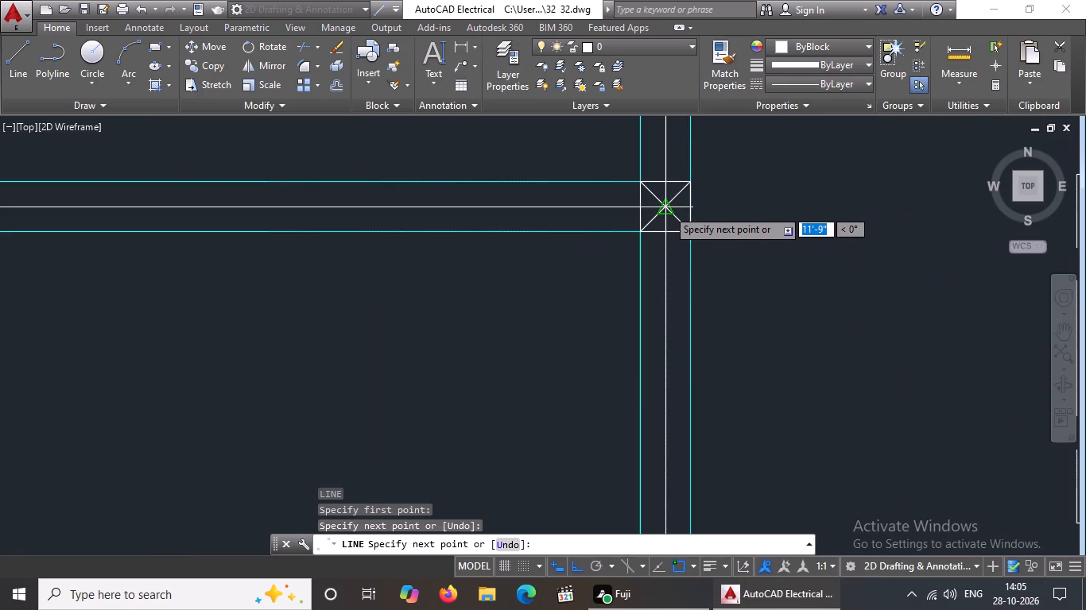
{"action": "left_click", "coordinate": [667, 209]}
{"action": "key", "text": "Return"}
Draw a line from the upper right-side cross beam's inner column centre up to the top middle column centre.
{"action": "key", "text": "l"}
{"action": "key", "text": "Return"}
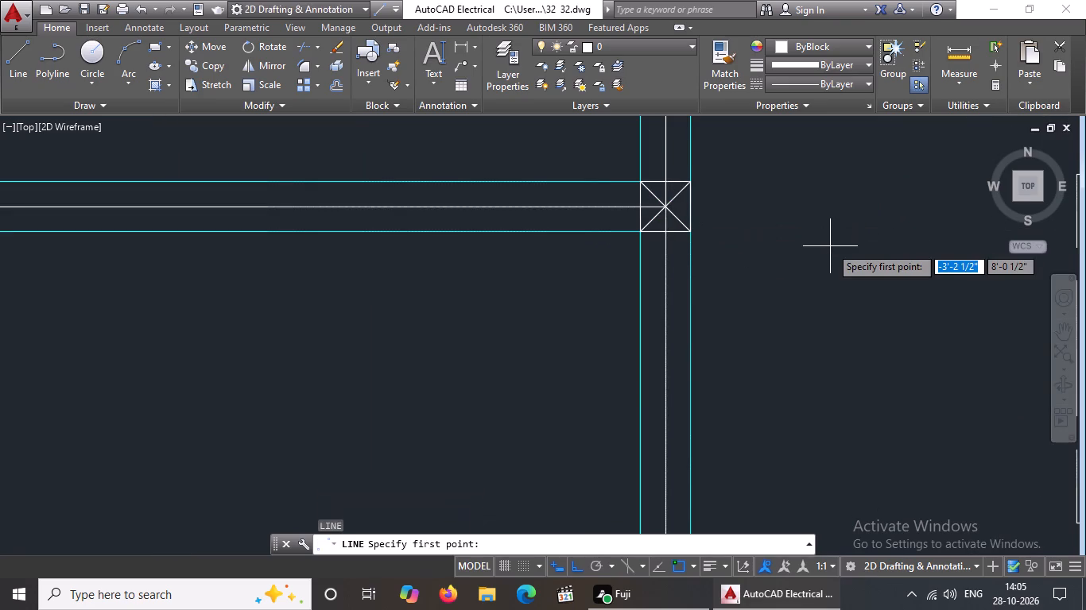
{"action": "scroll", "coordinate": [814, 294], "scroll_direction": "down", "scroll_amount": 4}
{"action": "scroll", "coordinate": [671, 299], "scroll_direction": "up", "scroll_amount": 2}
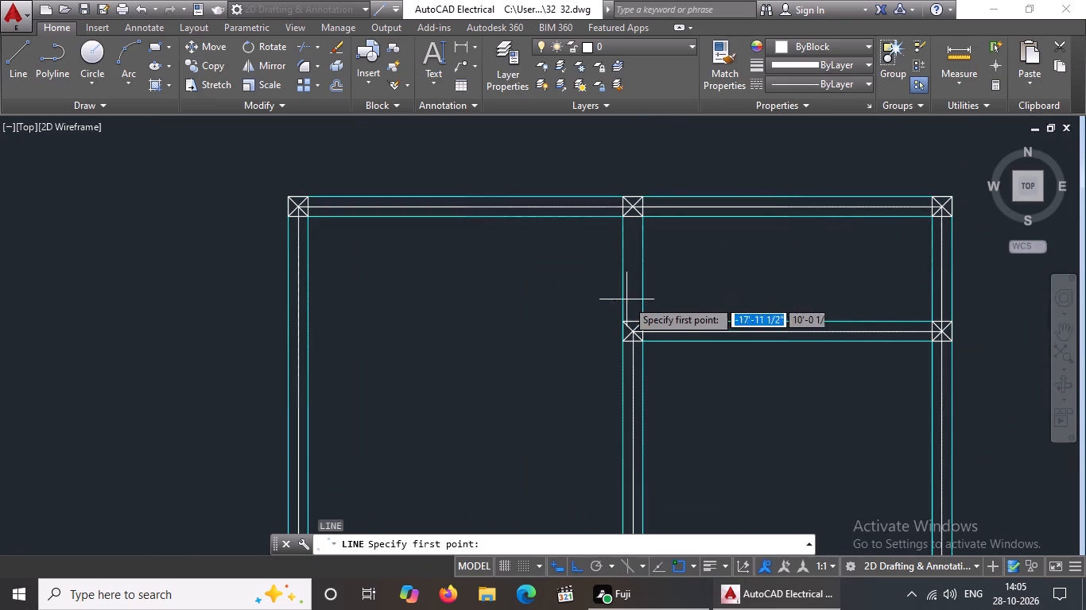
{"action": "scroll", "coordinate": [647, 313], "scroll_direction": "up", "scroll_amount": 1}
{"action": "left_click", "coordinate": [623, 342]}
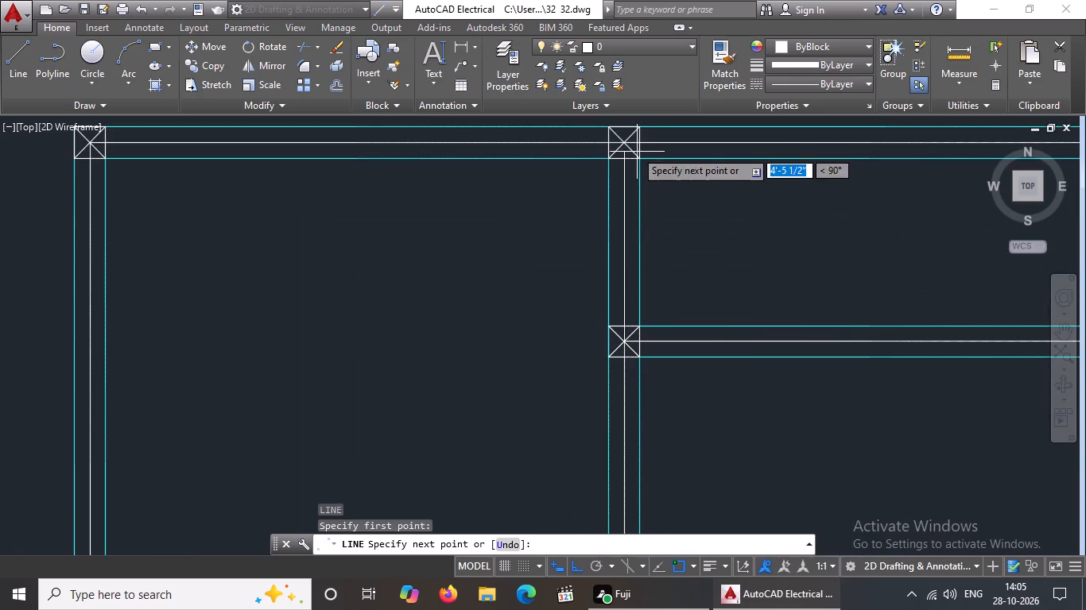
{"action": "left_click", "coordinate": [626, 144]}
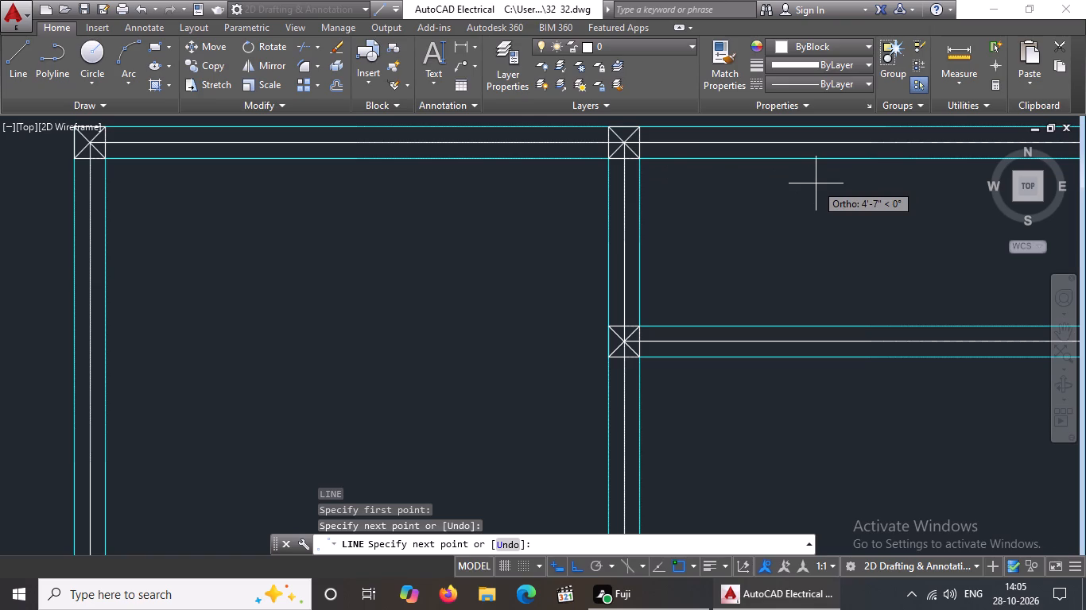
{"action": "key", "text": "Return"}
Set the linetype of both centre lines along the bottom beam to ACAD_ISO02W100.
{"action": "scroll", "coordinate": [815, 186], "scroll_direction": "down", "scroll_amount": 7}
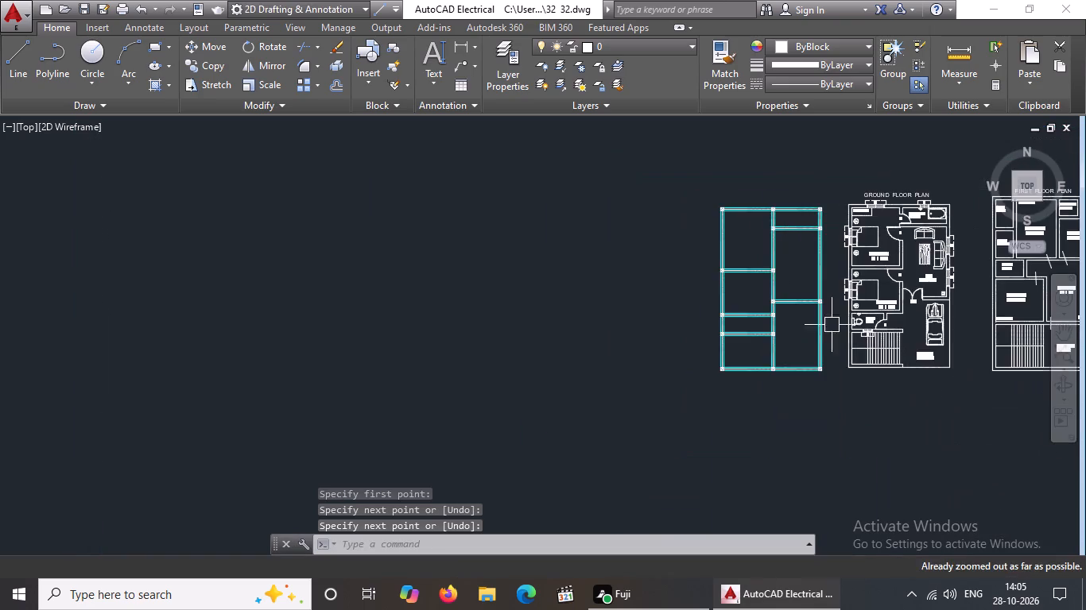
{"action": "scroll", "coordinate": [846, 348], "scroll_direction": "up", "scroll_amount": 2}
{"action": "scroll", "coordinate": [680, 434], "scroll_direction": "up", "scroll_amount": 2}
{"action": "scroll", "coordinate": [488, 343], "scroll_direction": "up", "scroll_amount": 1}
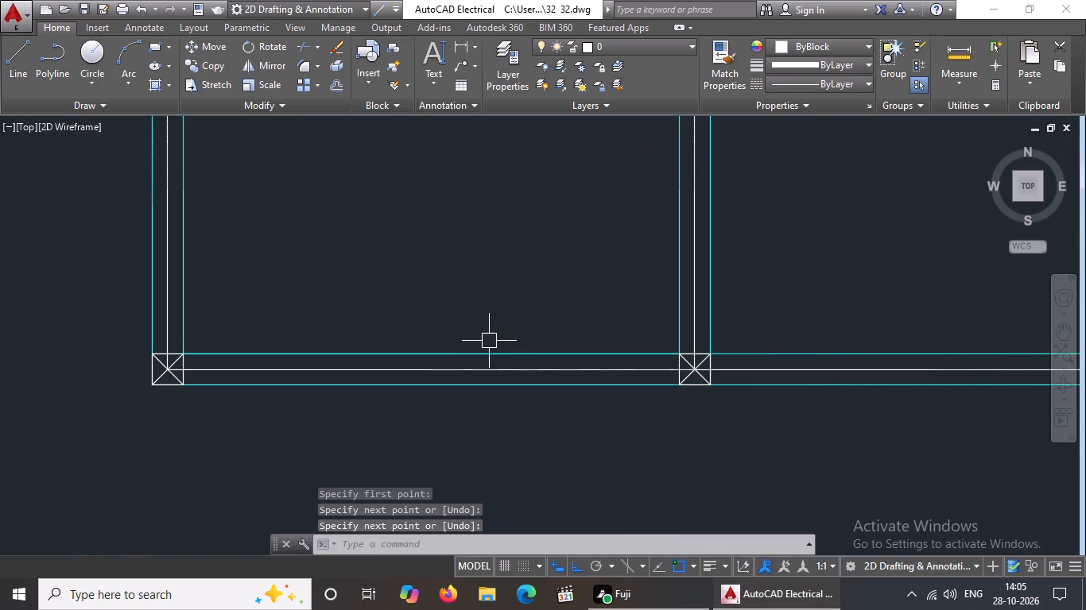
{"action": "left_click", "coordinate": [490, 366]}
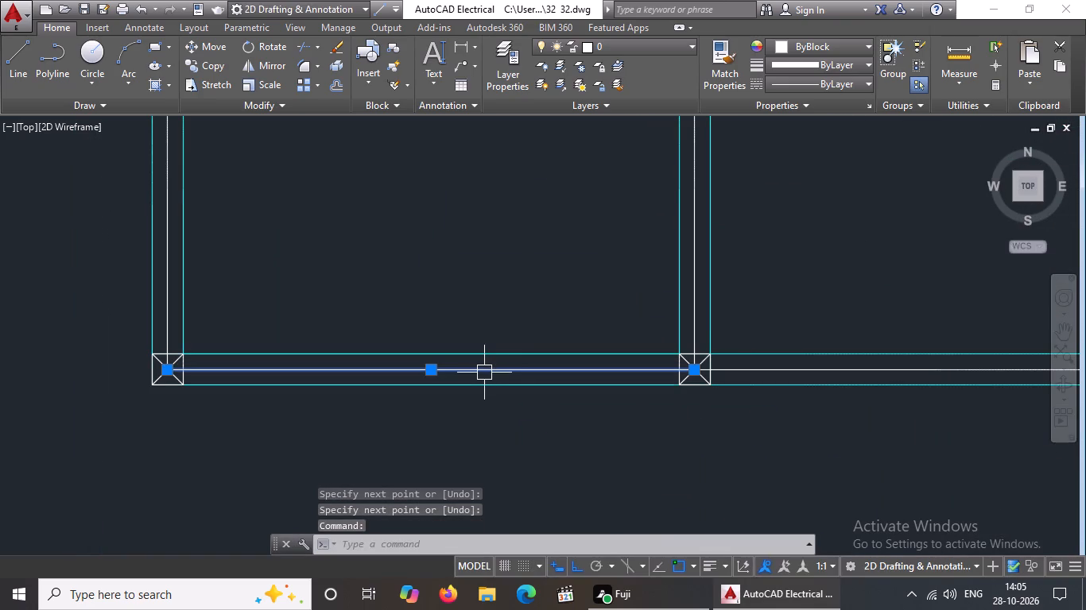
{"action": "left_click", "coordinate": [812, 86]}
{"action": "left_click", "coordinate": [818, 143]}
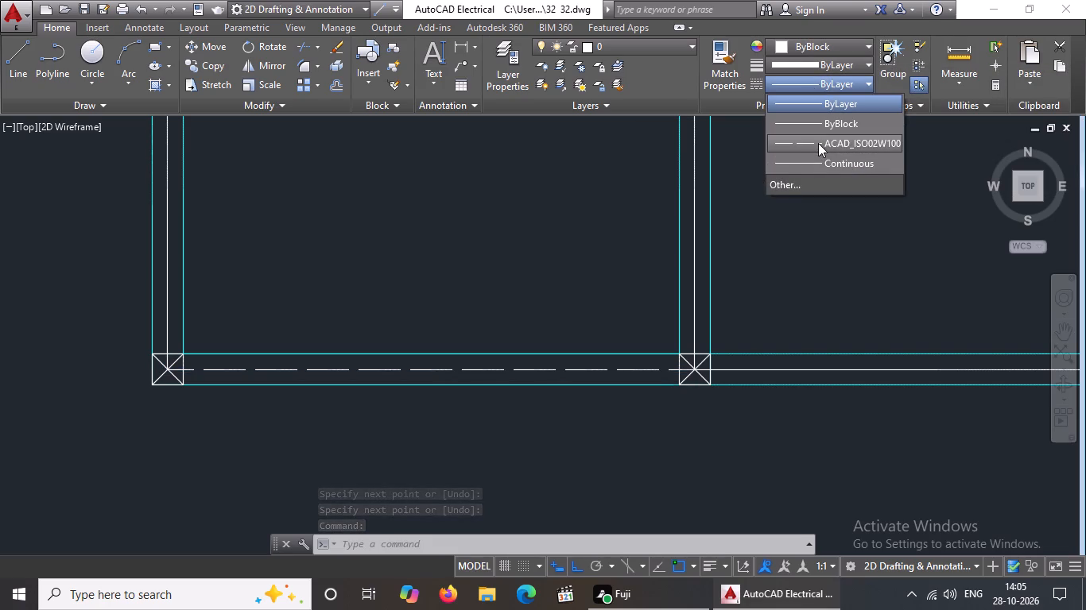
{"action": "key", "text": "Escape"}
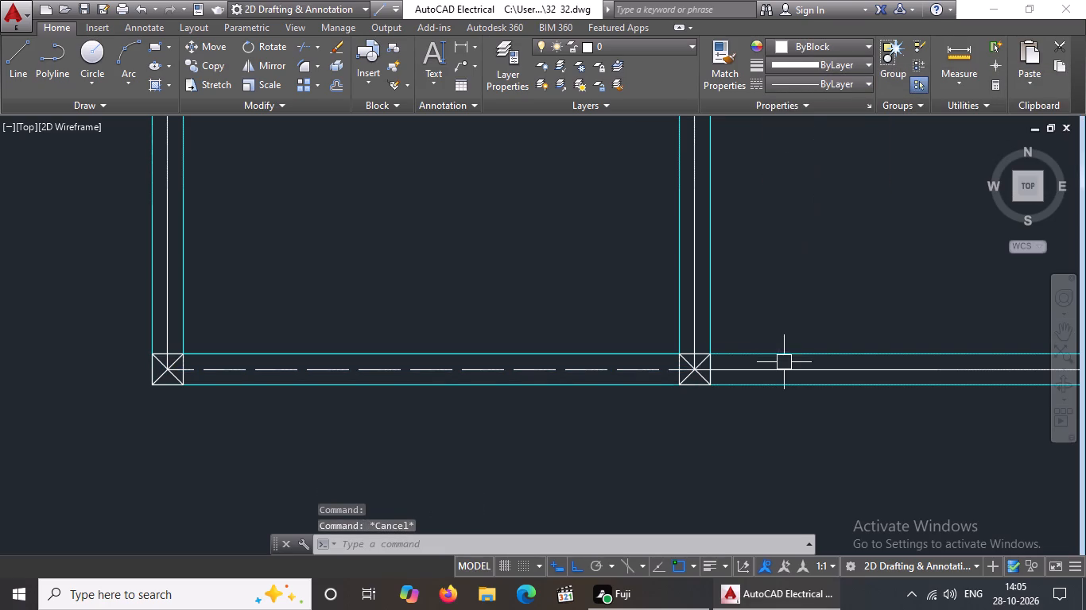
{"action": "left_click", "coordinate": [781, 373]}
{"action": "left_click", "coordinate": [840, 87]}
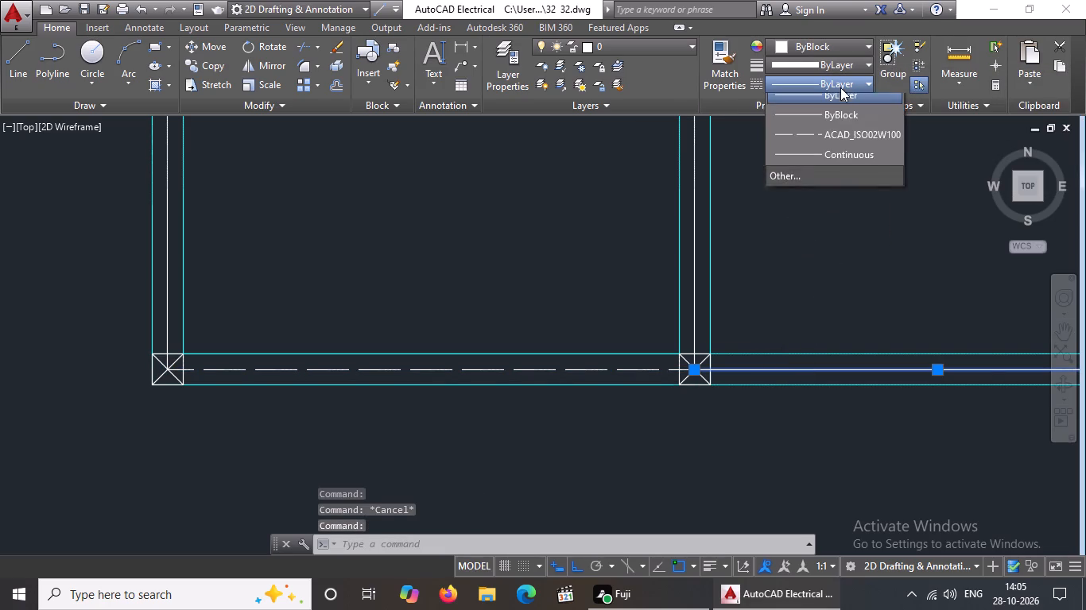
{"action": "left_click", "coordinate": [831, 143]}
{"action": "key", "text": "Escape"}
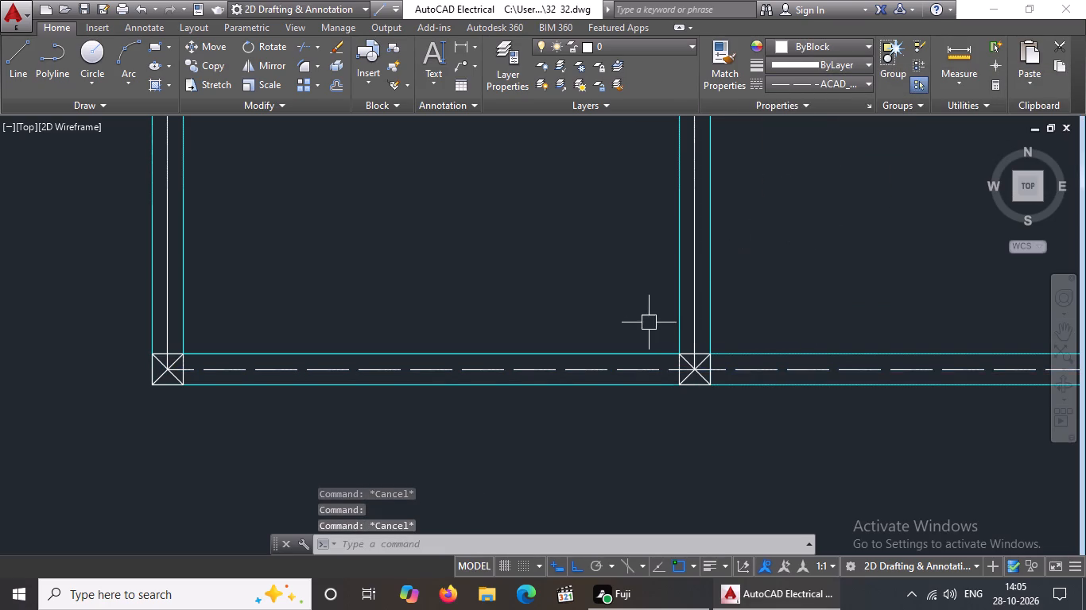
Set the linetype of the lowest centre-line segment in the left-hand vertical beam to ACAD_ISO02W100.
{"action": "scroll", "coordinate": [648, 331], "scroll_direction": "down", "scroll_amount": 2}
{"action": "scroll", "coordinate": [446, 270], "scroll_direction": "up", "scroll_amount": 2}
{"action": "left_click", "coordinate": [479, 248]}
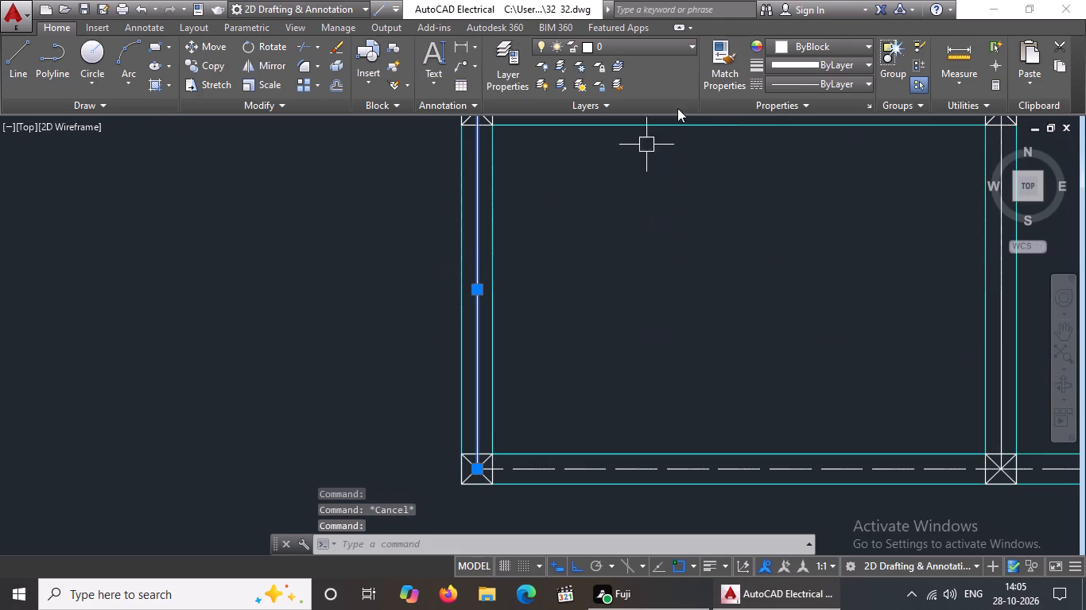
{"action": "left_click", "coordinate": [798, 84]}
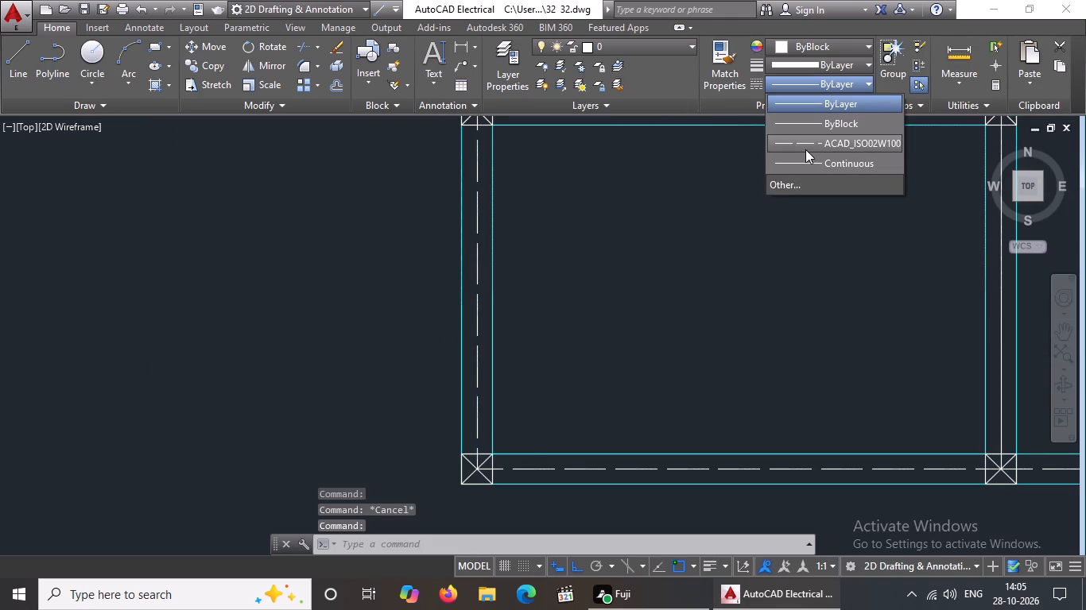
{"action": "left_click", "coordinate": [805, 149]}
{"action": "key", "text": "Escape"}
{"action": "scroll", "coordinate": [527, 284], "scroll_direction": "down", "scroll_amount": 4}
{"action": "scroll", "coordinate": [629, 287], "scroll_direction": "up", "scroll_amount": 3}
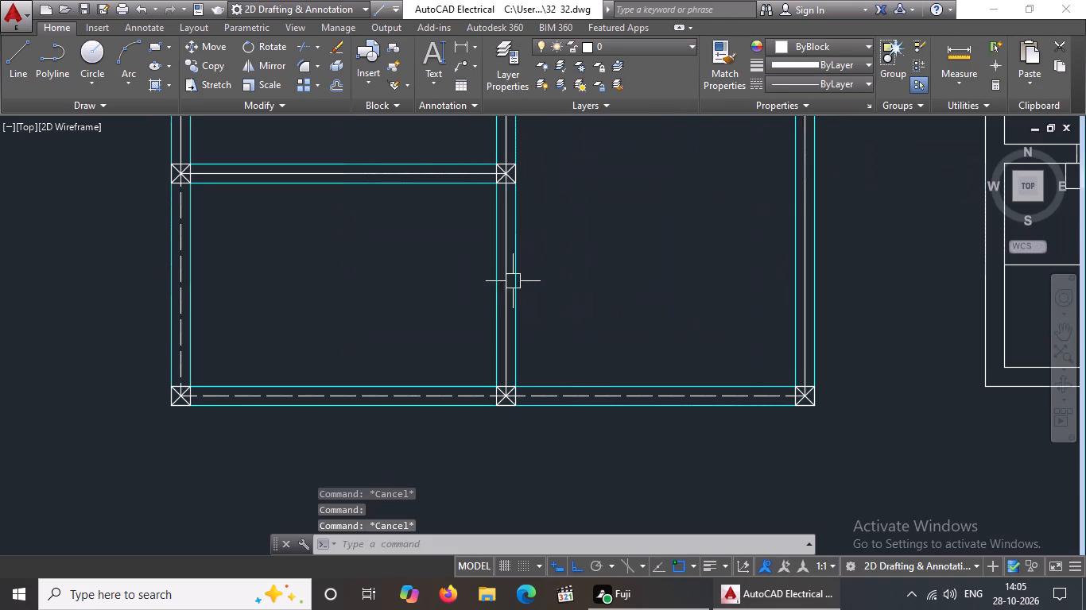
Set the linetype of the lowest centre-line segments in the middle and right-hand vertical beams to ACAD_ISO02W100.
{"action": "left_click_drag", "start_coordinate": [505, 281], "coordinate": [537, 240]}
{"action": "left_click", "coordinate": [809, 82]}
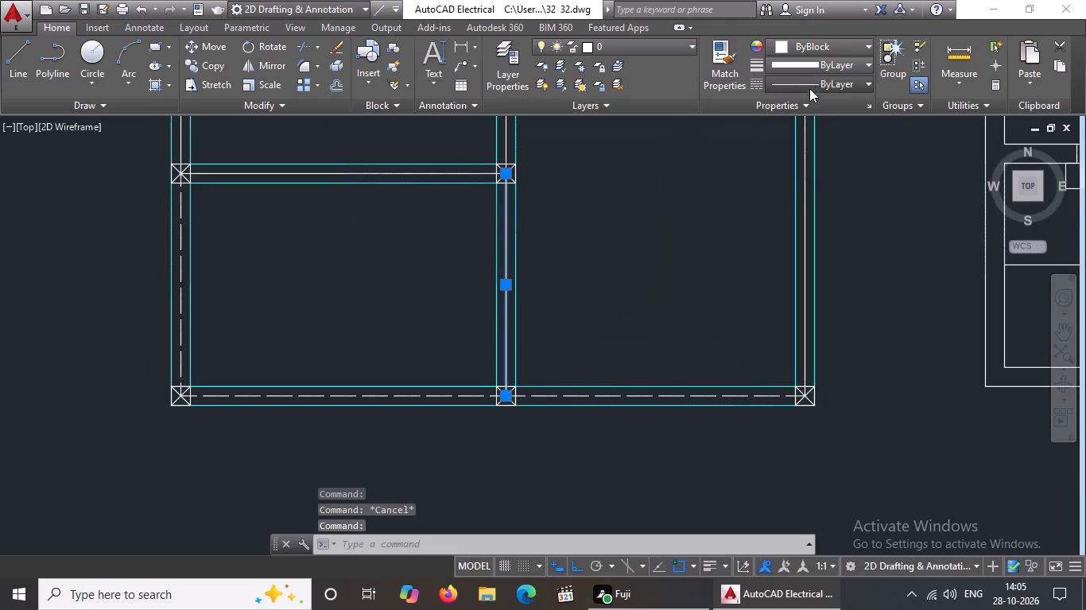
{"action": "left_click", "coordinate": [821, 139]}
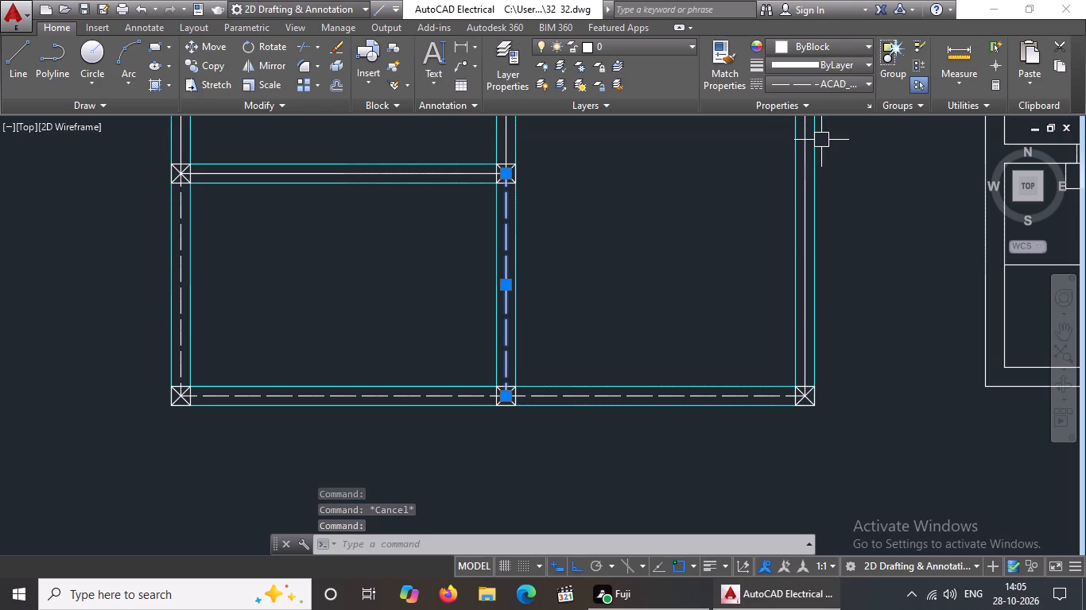
{"action": "key", "text": "Escape"}
{"action": "left_click", "coordinate": [804, 214]}
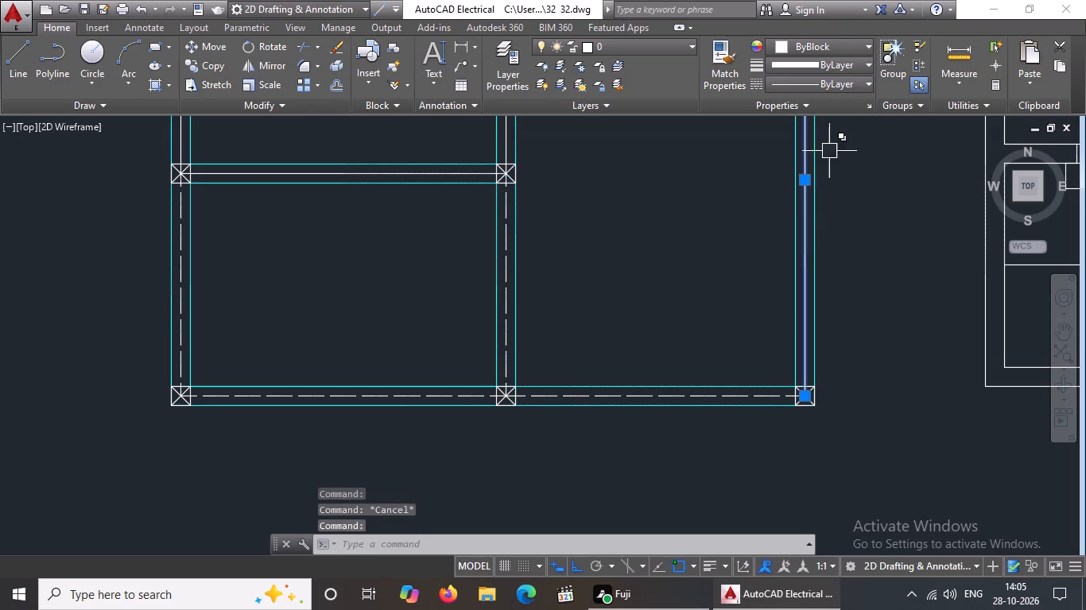
{"action": "left_click", "coordinate": [852, 78]}
{"action": "left_click", "coordinate": [837, 141]}
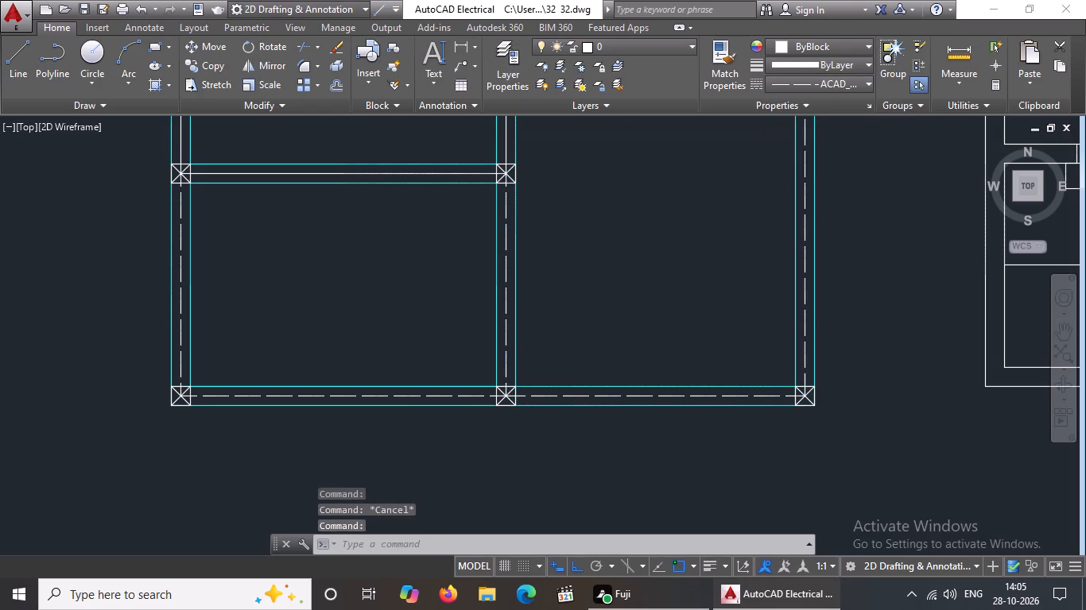
{"action": "scroll", "coordinate": [692, 247], "scroll_direction": "down", "scroll_amount": 5}
{"action": "scroll", "coordinate": [686, 230], "scroll_direction": "up", "scroll_amount": 3}
{"action": "key", "text": "Escape"}
Set the linetype of the centre line in the lowest left-side cross beam to ACAD_ISO02W100.
{"action": "scroll", "coordinate": [529, 244], "scroll_direction": "up", "scroll_amount": 3}
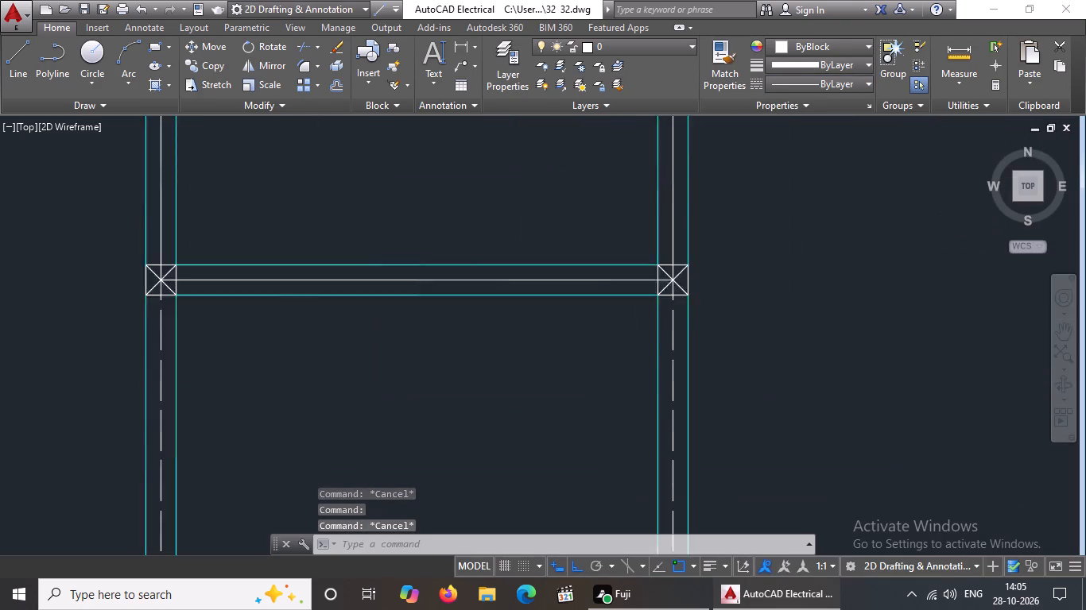
{"action": "left_click", "coordinate": [505, 298]}
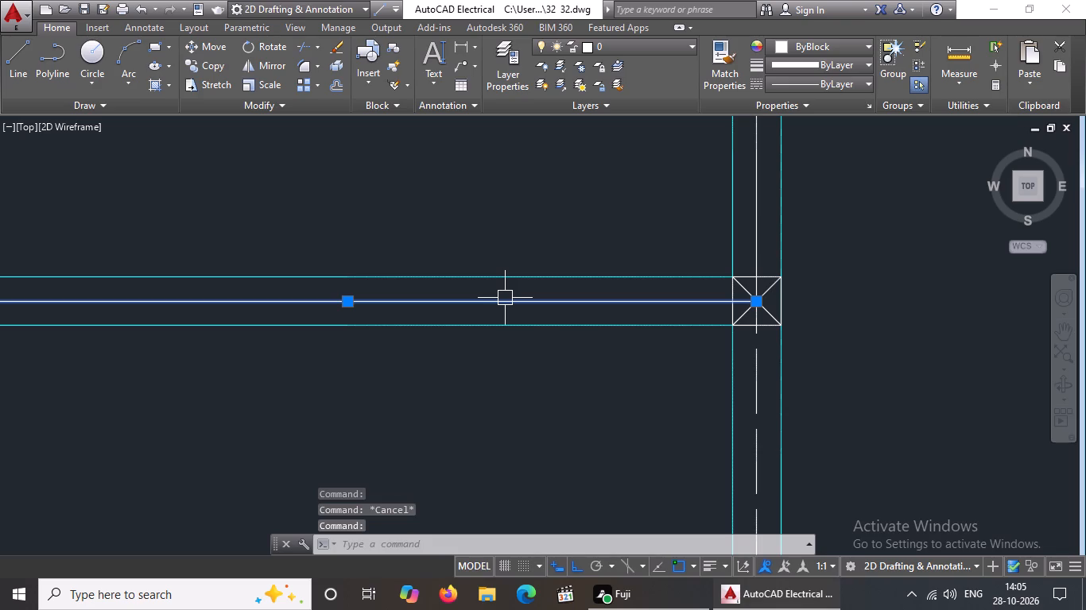
{"action": "left_click", "coordinate": [827, 83]}
{"action": "left_click", "coordinate": [820, 145]}
{"action": "scroll", "coordinate": [716, 288], "scroll_direction": "down", "scroll_amount": 4}
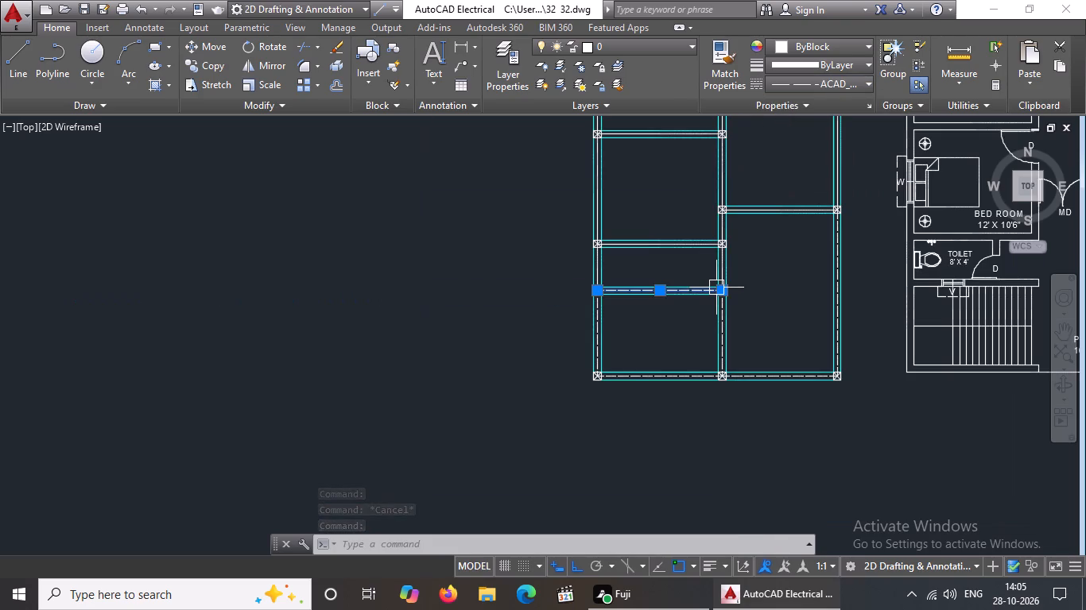
{"action": "key", "text": "Escape"}
Set the left-hand and middle vertical centre-line segments between the two lowest left-side cross beams to linetype ACAD_ISO02W100.
{"action": "scroll", "coordinate": [543, 254], "scroll_direction": "up", "scroll_amount": 3}
{"action": "left_click", "coordinate": [758, 272]}
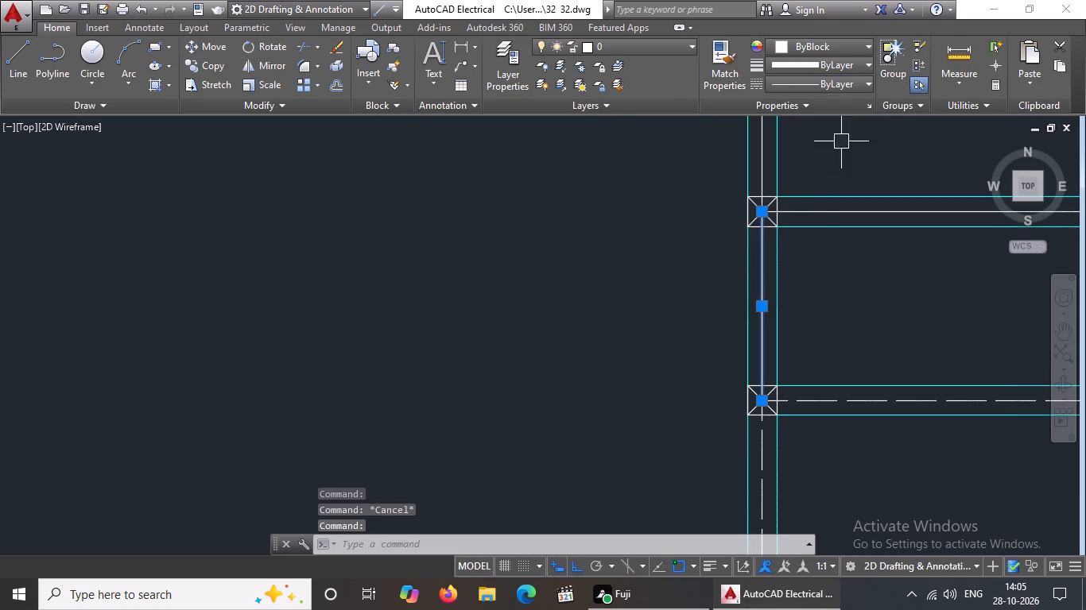
{"action": "left_click", "coordinate": [847, 86]}
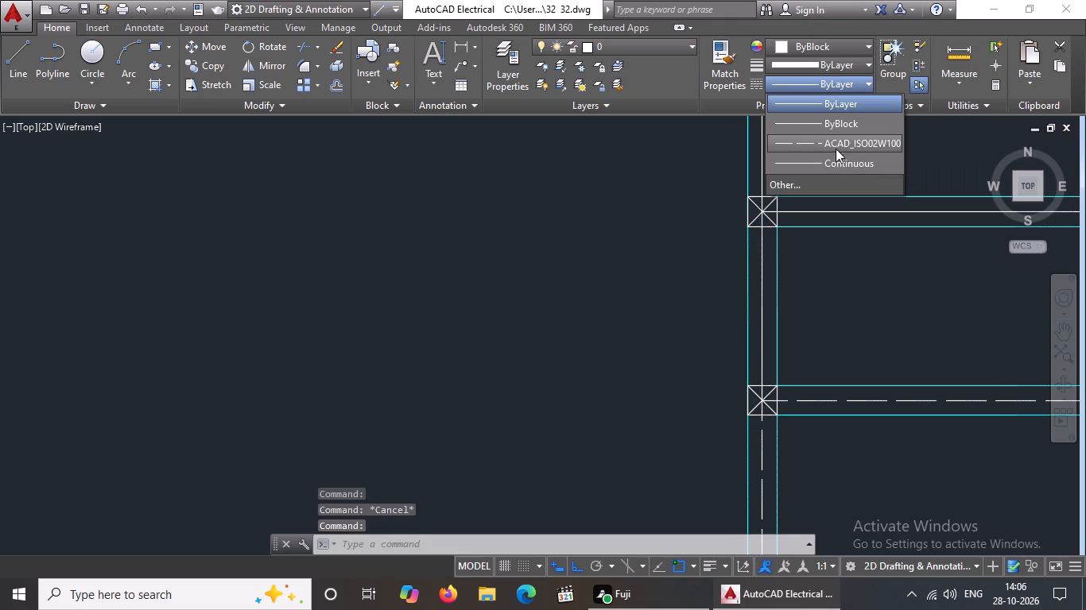
{"action": "left_click", "coordinate": [836, 147]}
{"action": "scroll", "coordinate": [687, 234], "scroll_direction": "down", "scroll_amount": 6}
{"action": "scroll", "coordinate": [749, 247], "scroll_direction": "up", "scroll_amount": 4}
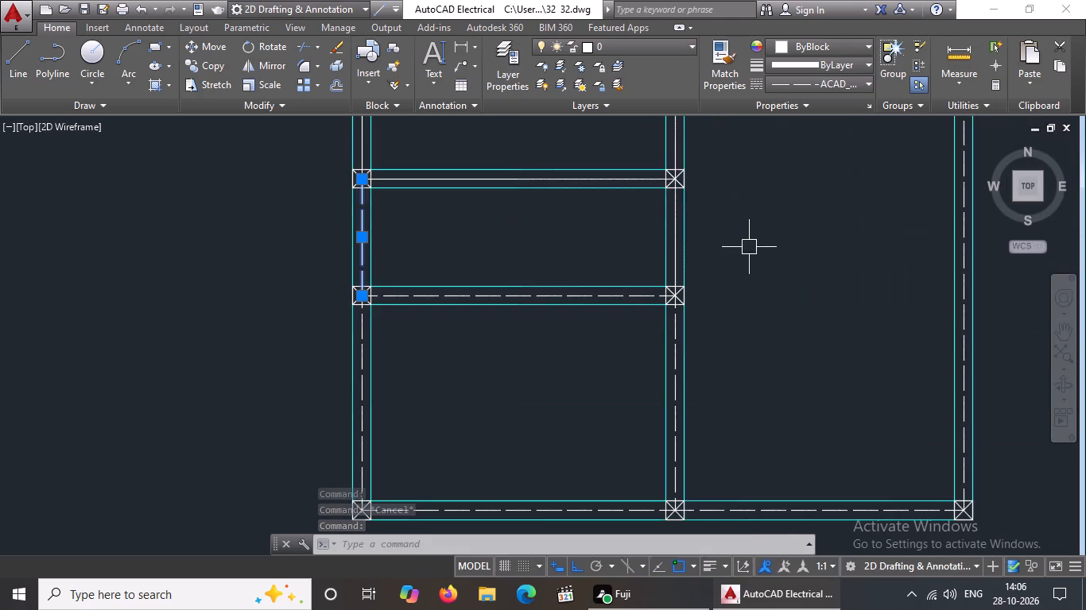
{"action": "scroll", "coordinate": [678, 248], "scroll_direction": "up", "scroll_amount": 2}
{"action": "left_click", "coordinate": [666, 268]}
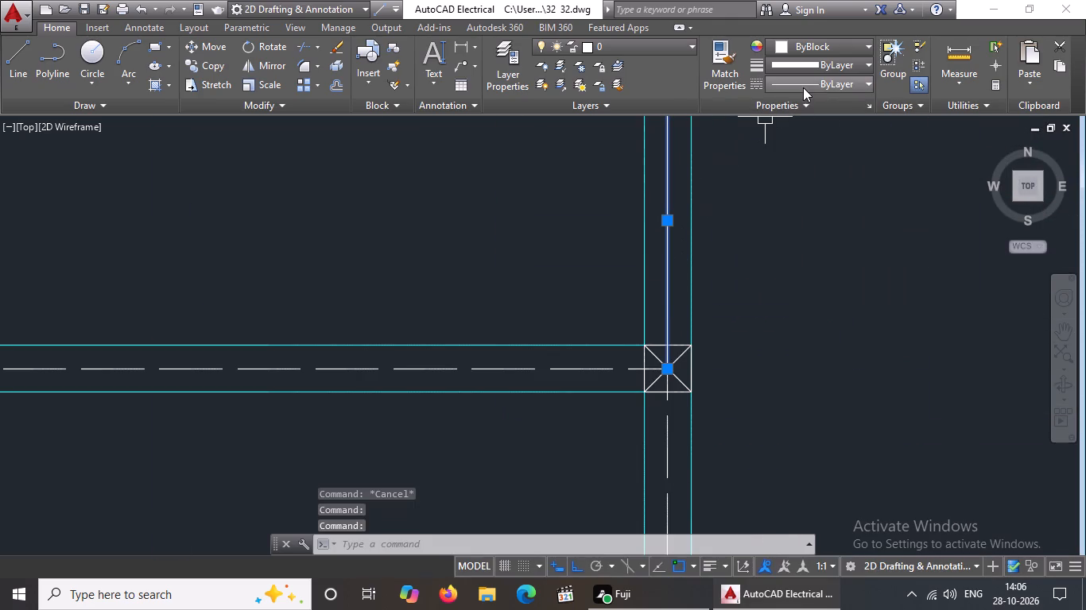
{"action": "left_click", "coordinate": [803, 87]}
{"action": "left_click", "coordinate": [802, 141]}
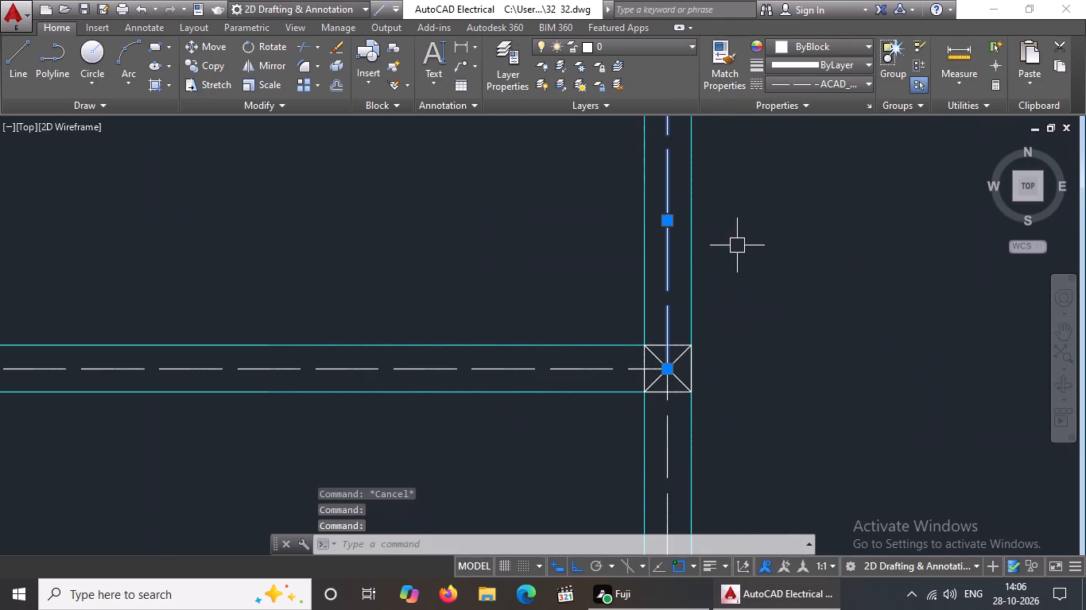
{"action": "scroll", "coordinate": [737, 245], "scroll_direction": "down", "scroll_amount": 5}
{"action": "key", "text": "Escape"}
{"action": "scroll", "coordinate": [734, 210], "scroll_direction": "up", "scroll_amount": 3}
{"action": "key", "text": "Escape"}
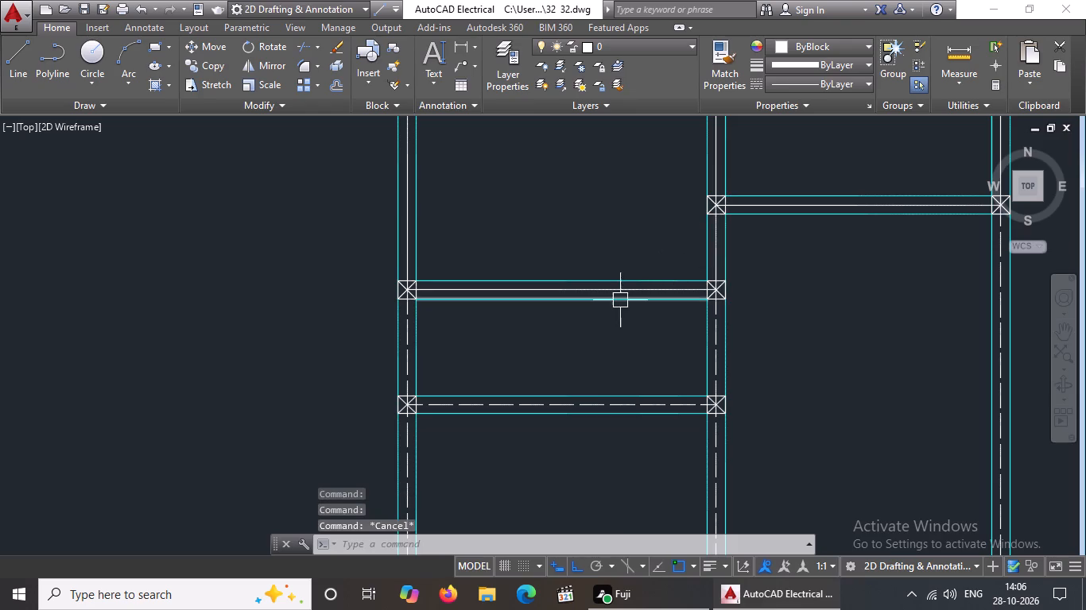
Set the linetype of the centre line in the second-lowest left-side cross beam to ACAD_ISO02W100.
{"action": "scroll", "coordinate": [620, 300], "scroll_direction": "up", "scroll_amount": 3}
{"action": "left_click", "coordinate": [631, 252]}
{"action": "left_click", "coordinate": [801, 83]}
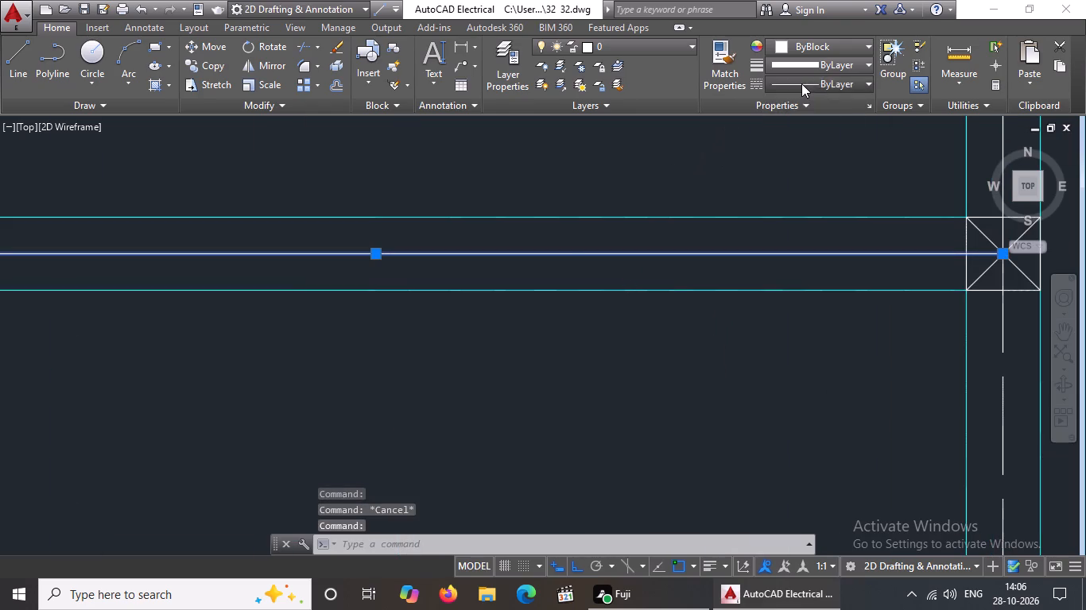
{"action": "left_click", "coordinate": [818, 137]}
{"action": "scroll", "coordinate": [638, 282], "scroll_direction": "down", "scroll_amount": 3}
{"action": "key", "text": "Escape"}
Set the short middle vertical centre-line segment between the second-lowest left-side and lower right-side cross beams to linetype ACAD_ISO02W100.
{"action": "scroll", "coordinate": [620, 284], "scroll_direction": "down", "scroll_amount": 2}
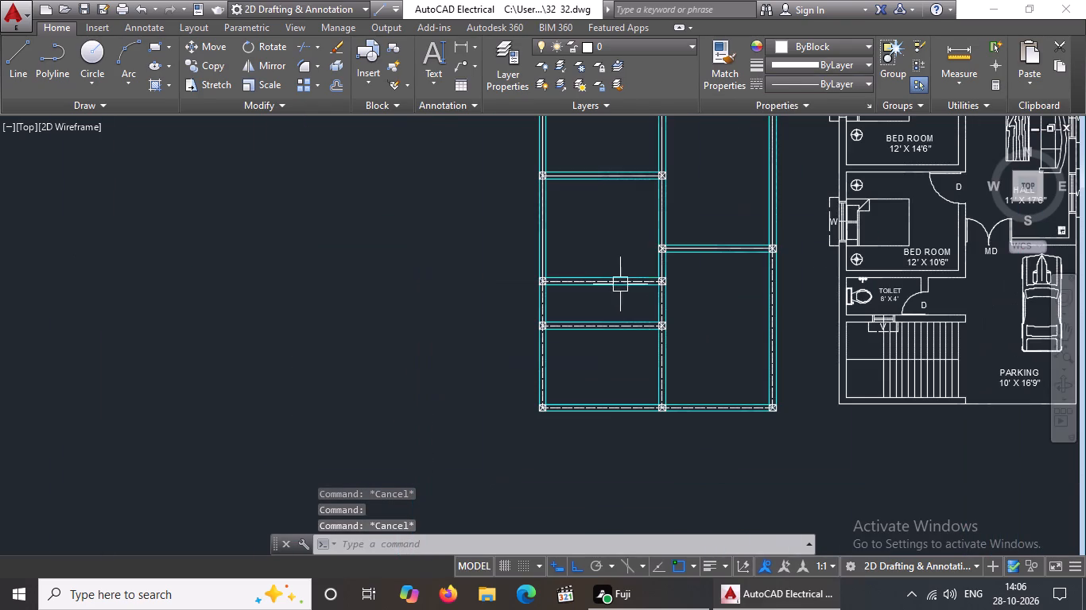
{"action": "scroll", "coordinate": [660, 269], "scroll_direction": "up", "scroll_amount": 3}
{"action": "left_click", "coordinate": [669, 256]}
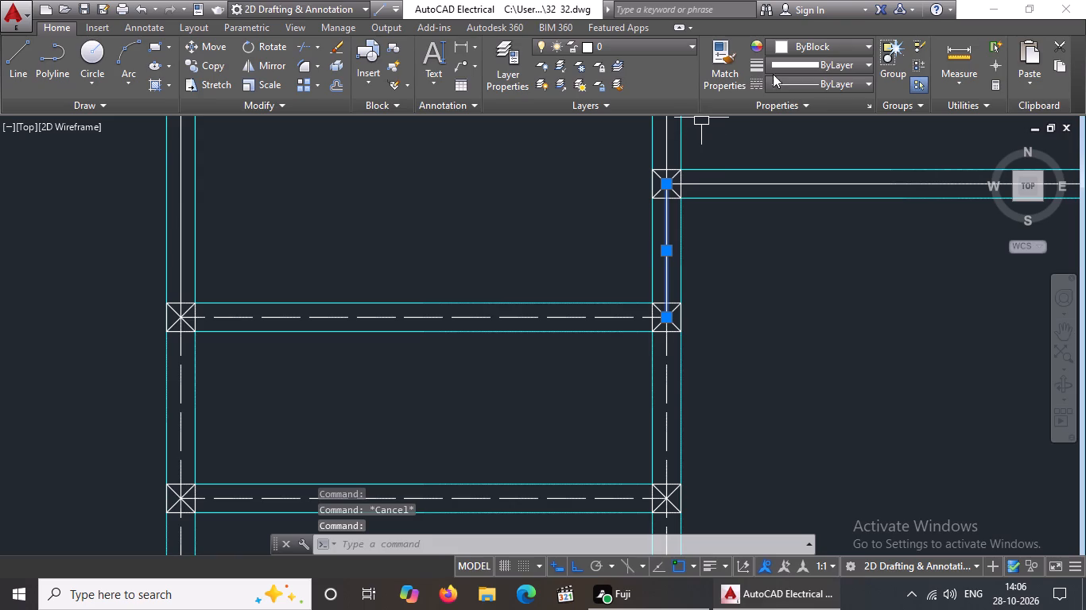
{"action": "left_click", "coordinate": [809, 83]}
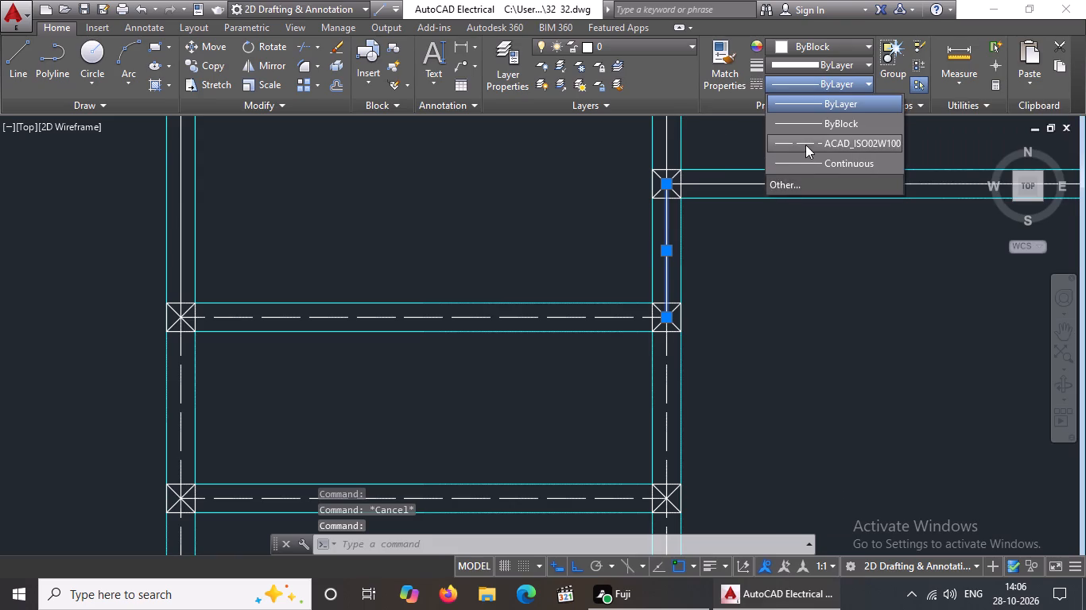
{"action": "left_click", "coordinate": [806, 141]}
{"action": "key", "text": "Escape"}
Set the linetype of the centre line in the lower right-side cross beam to ACAD_ISO02W100.
{"action": "left_click", "coordinate": [735, 183]}
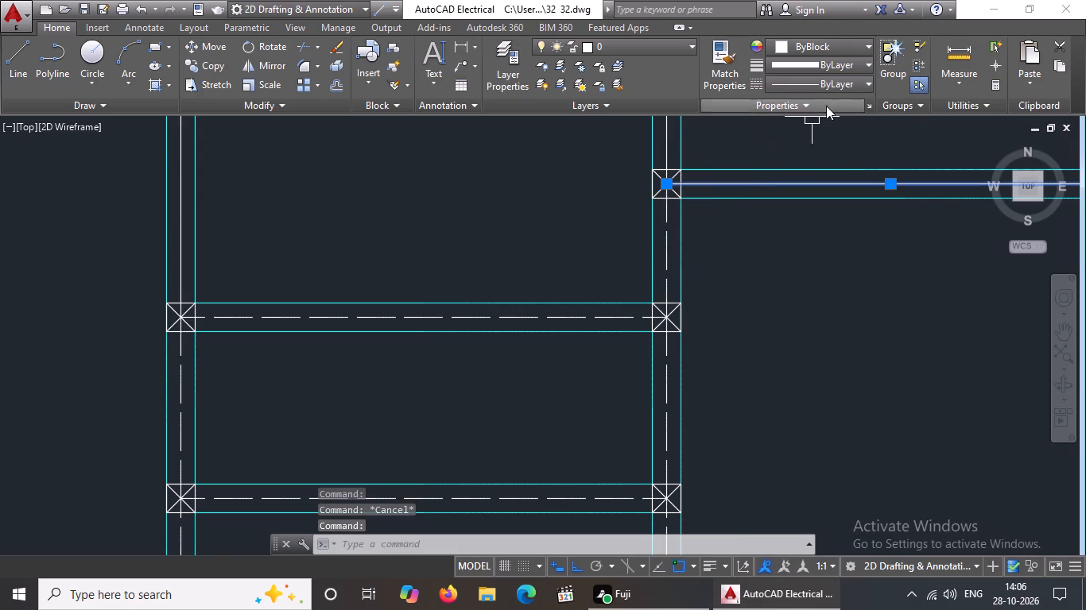
{"action": "left_click", "coordinate": [832, 84]}
{"action": "left_click", "coordinate": [814, 142]}
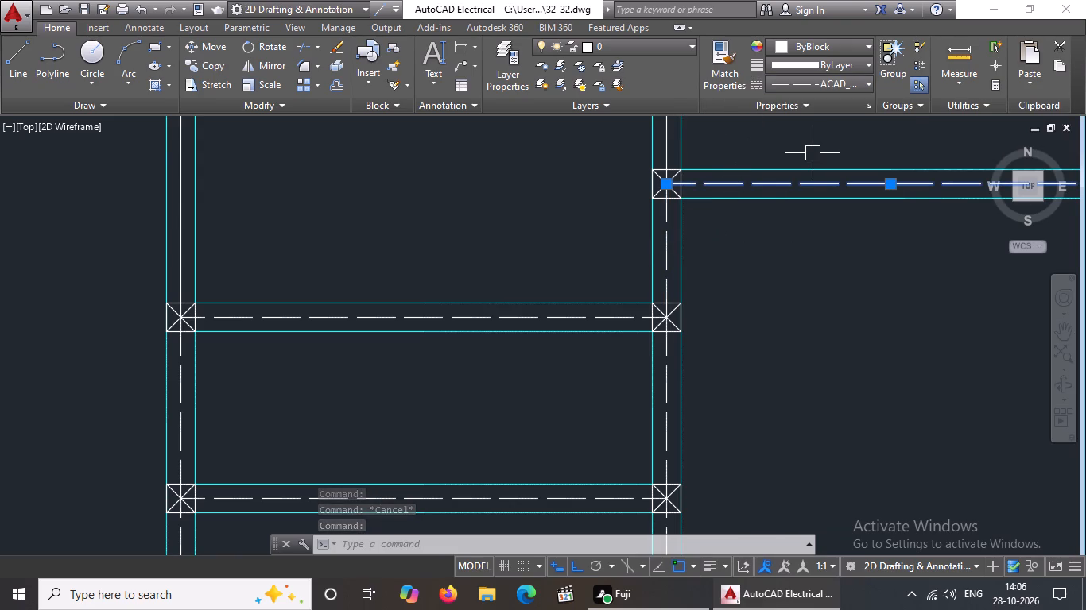
{"action": "scroll", "coordinate": [709, 230], "scroll_direction": "down", "scroll_amount": 5}
{"action": "key", "text": "Escape"}
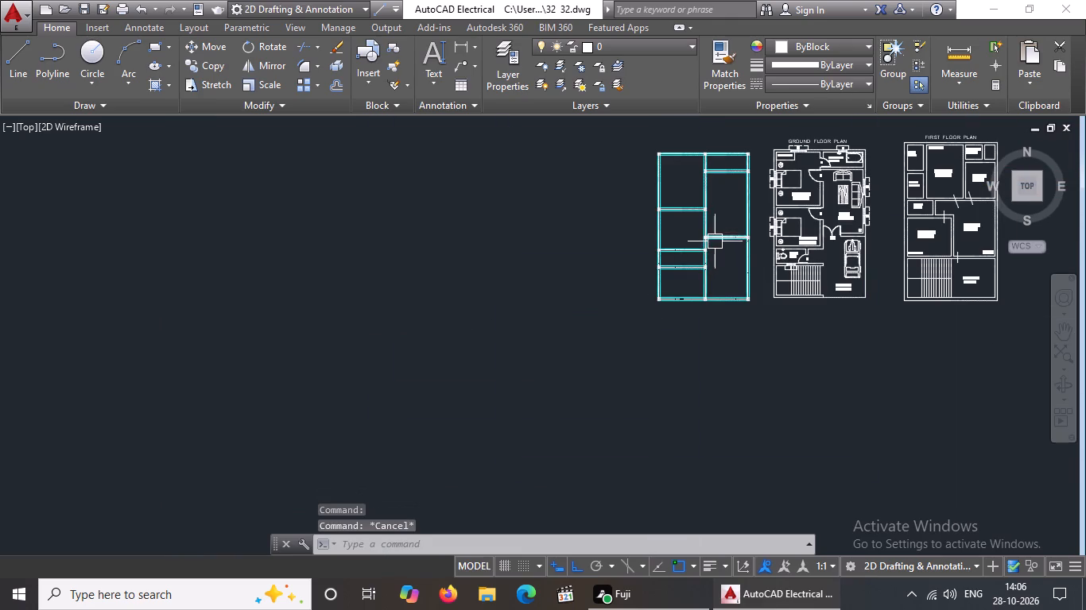
Set the left-hand vertical centre-line segment between the second-lowest and upper left-side cross beams to linetype ACAD_ISO02W100.
{"action": "scroll", "coordinate": [715, 241], "scroll_direction": "up", "scroll_amount": 4}
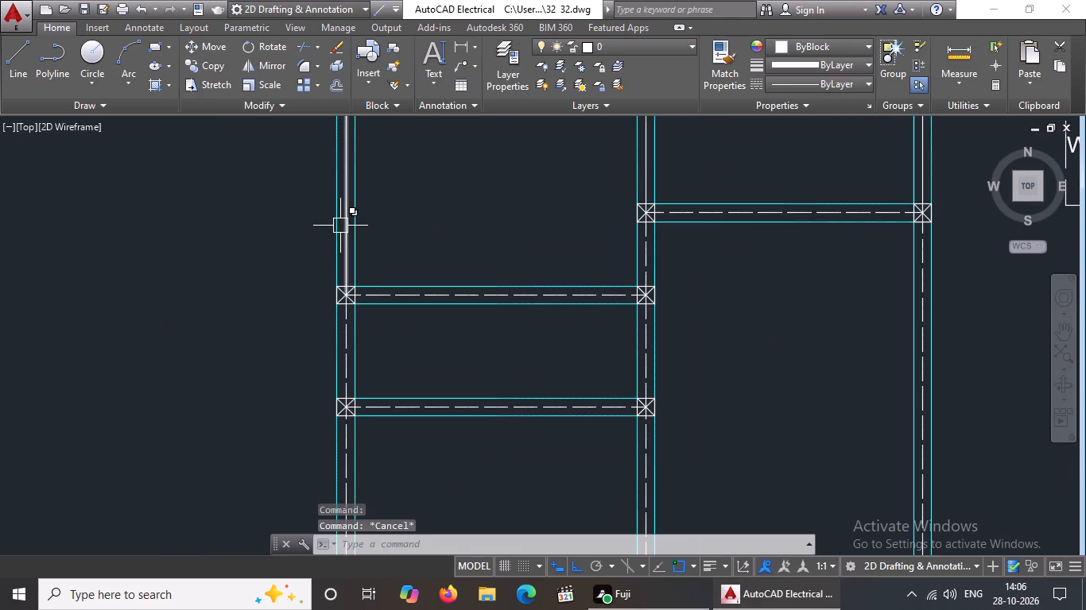
{"action": "left_click", "coordinate": [340, 226]}
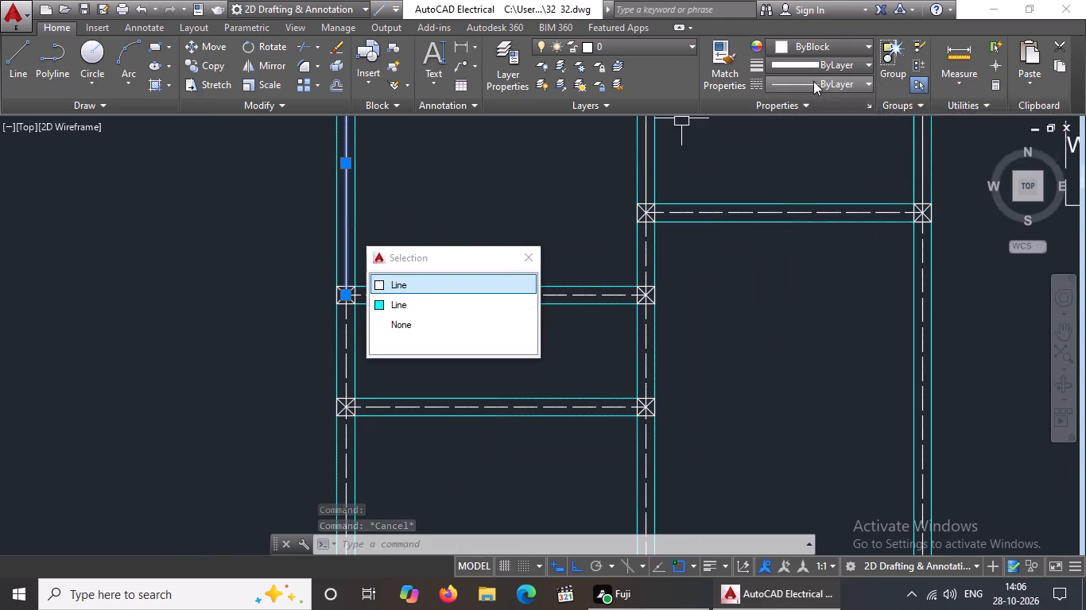
{"action": "left_click", "coordinate": [813, 81]}
{"action": "left_click", "coordinate": [824, 141]}
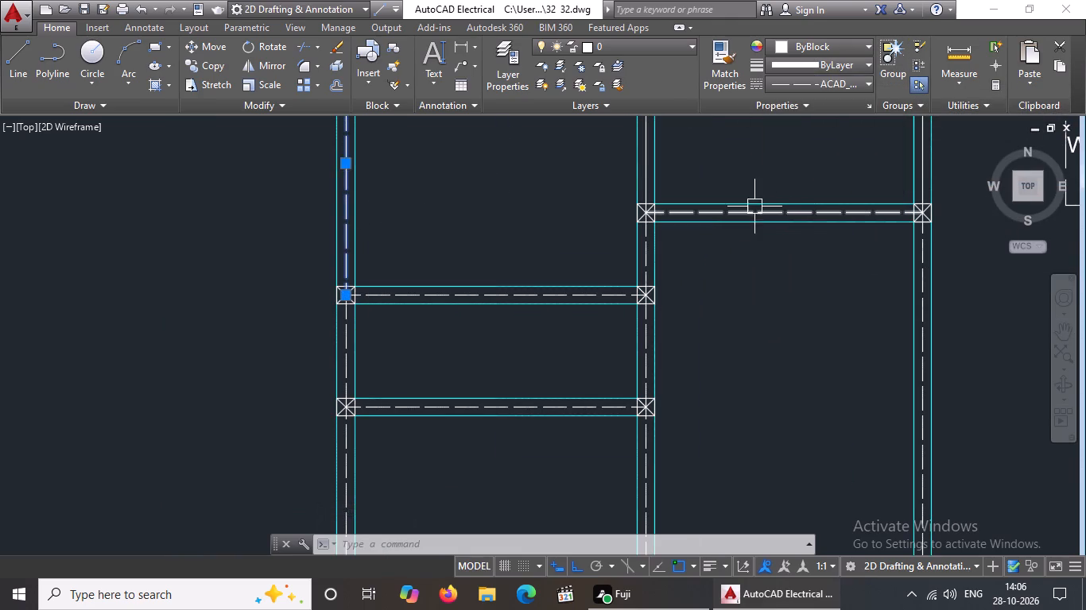
{"action": "key", "text": "Escape"}
Set the middle and right-hand vertical centre-line segments directly above the lower right-side cross beam to linetype ACAD_ISO02W100.
{"action": "scroll", "coordinate": [617, 222], "scroll_direction": "down", "scroll_amount": 3}
{"action": "scroll", "coordinate": [639, 190], "scroll_direction": "up", "scroll_amount": 3}
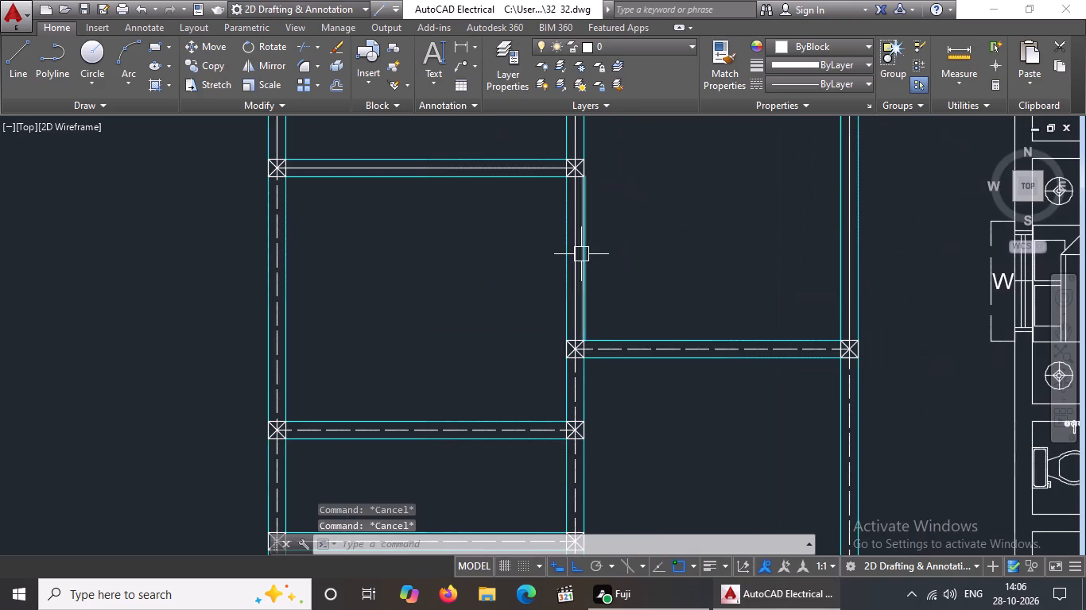
{"action": "left_click_drag", "start_coordinate": [579, 259], "coordinate": [588, 245]}
{"action": "left_click", "coordinate": [813, 84]}
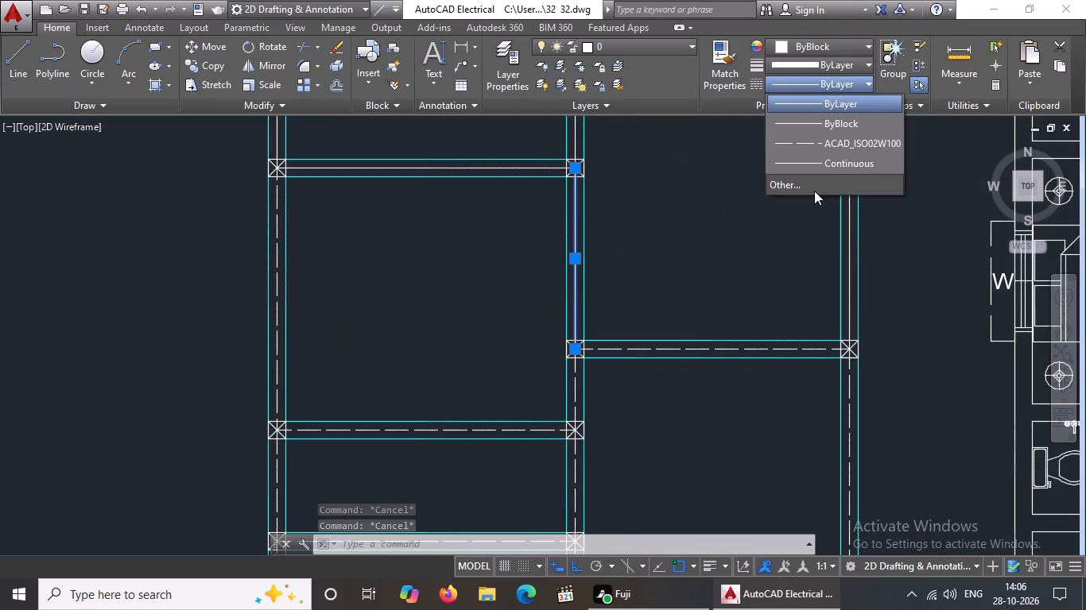
{"action": "left_click", "coordinate": [824, 145]}
{"action": "key", "text": "Escape"}
{"action": "left_click", "coordinate": [848, 203]}
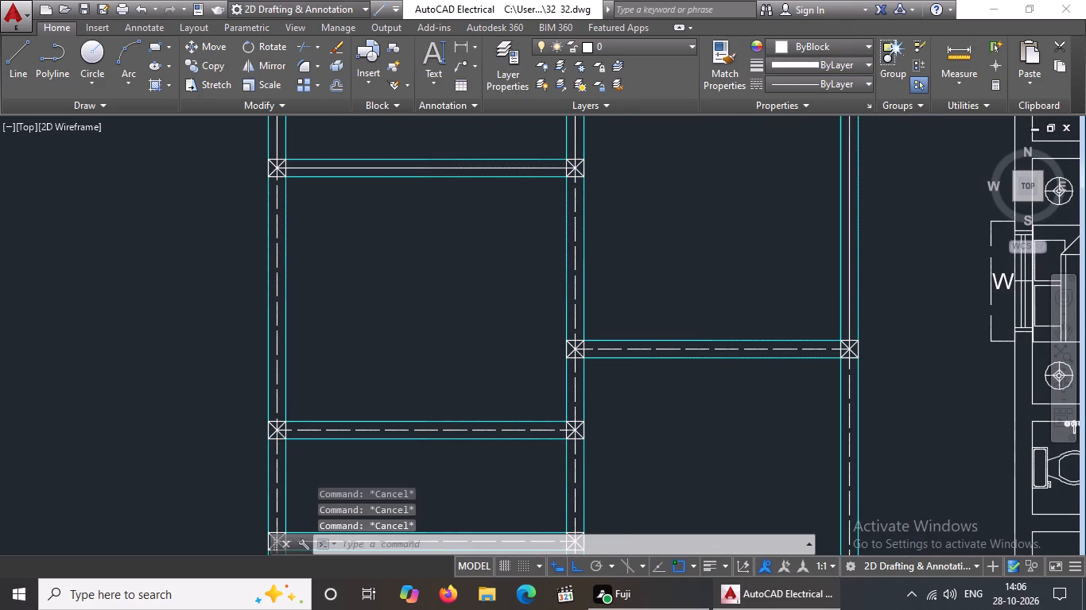
{"action": "left_click", "coordinate": [824, 82]}
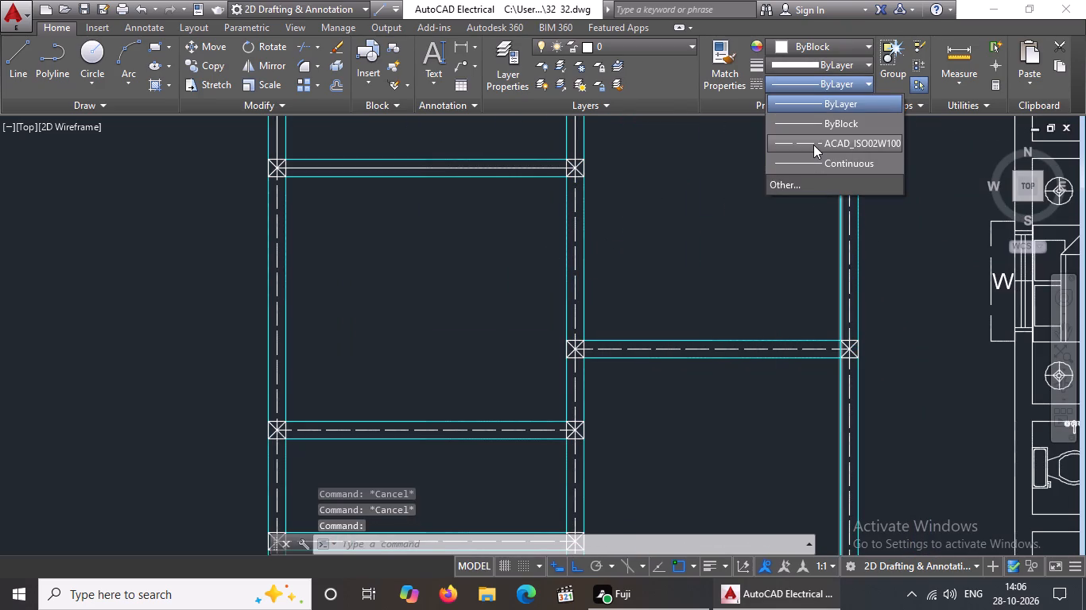
{"action": "left_click", "coordinate": [813, 145]}
{"action": "scroll", "coordinate": [739, 252], "scroll_direction": "down", "scroll_amount": 3}
{"action": "key", "text": "Escape"}
Set the linetype of the centre line in the upper left-side cross beam to ACAD_ISO02W100.
{"action": "scroll", "coordinate": [650, 225], "scroll_direction": "up", "scroll_amount": 3}
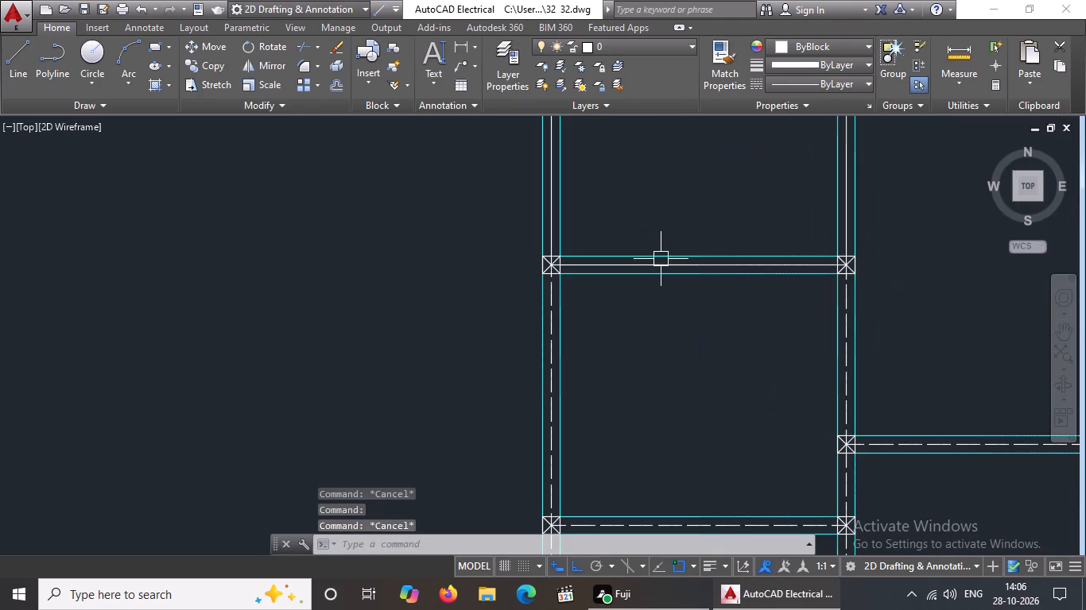
{"action": "left_click", "coordinate": [662, 265]}
{"action": "left_click", "coordinate": [863, 79]}
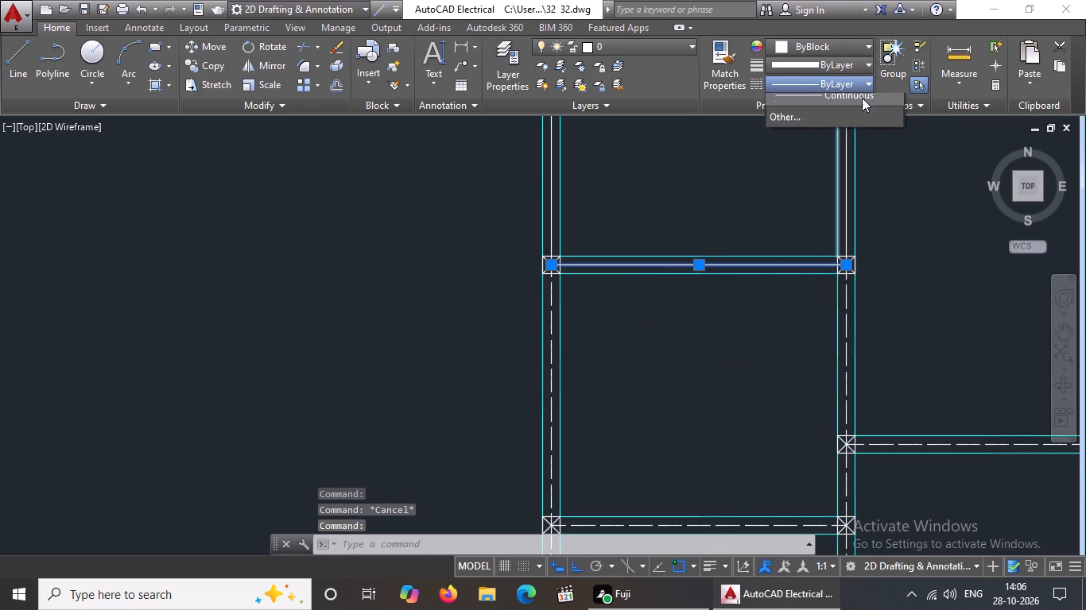
{"action": "left_click", "coordinate": [836, 145]}
{"action": "scroll", "coordinate": [672, 306], "scroll_direction": "down", "scroll_amount": 3}
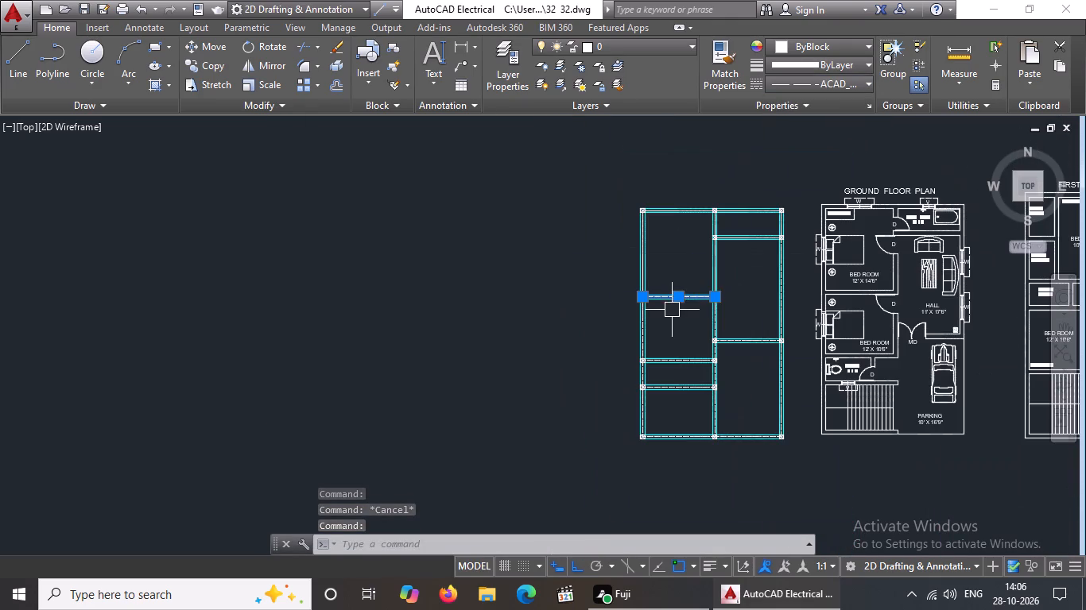
{"action": "key", "text": "Escape"}
Set the linetype of the topmost centre-line segment in the left-hand vertical beam to ACAD_ISO02W100.
{"action": "scroll", "coordinate": [867, 272], "scroll_direction": "up", "scroll_amount": 2}
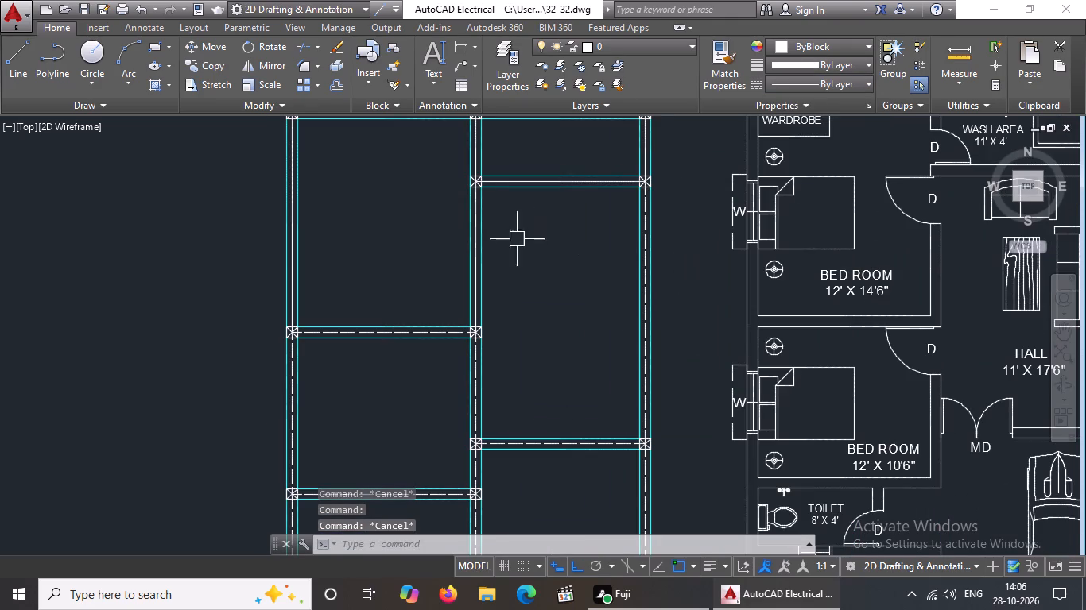
{"action": "scroll", "coordinate": [298, 259], "scroll_direction": "up", "scroll_amount": 4}
{"action": "left_click", "coordinate": [240, 330]}
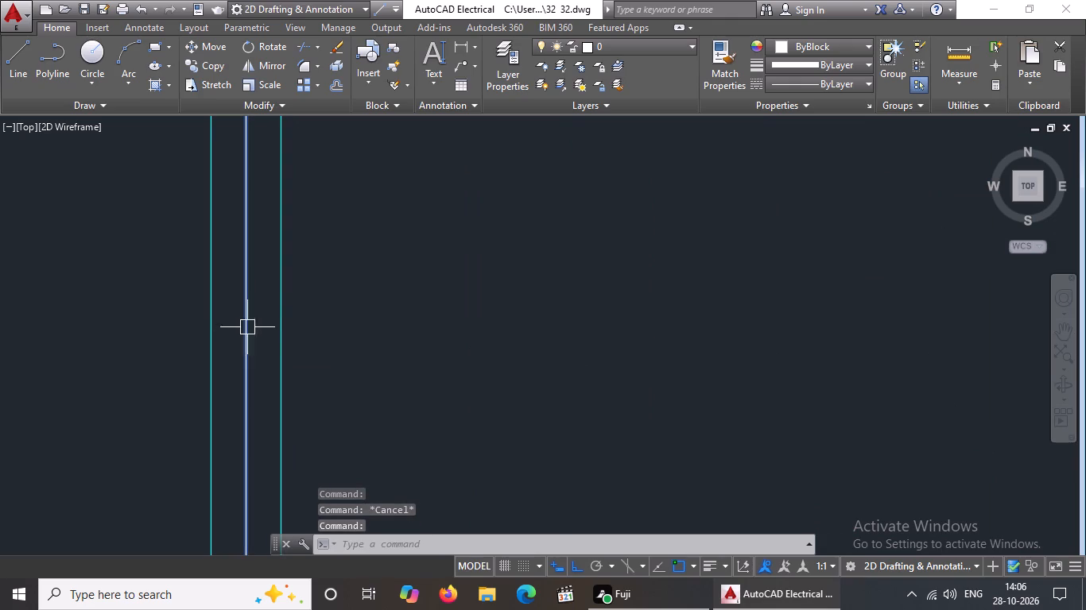
{"action": "left_click", "coordinate": [806, 80]}
{"action": "left_click_drag", "start_coordinate": [812, 137], "coordinate": [812, 152]}
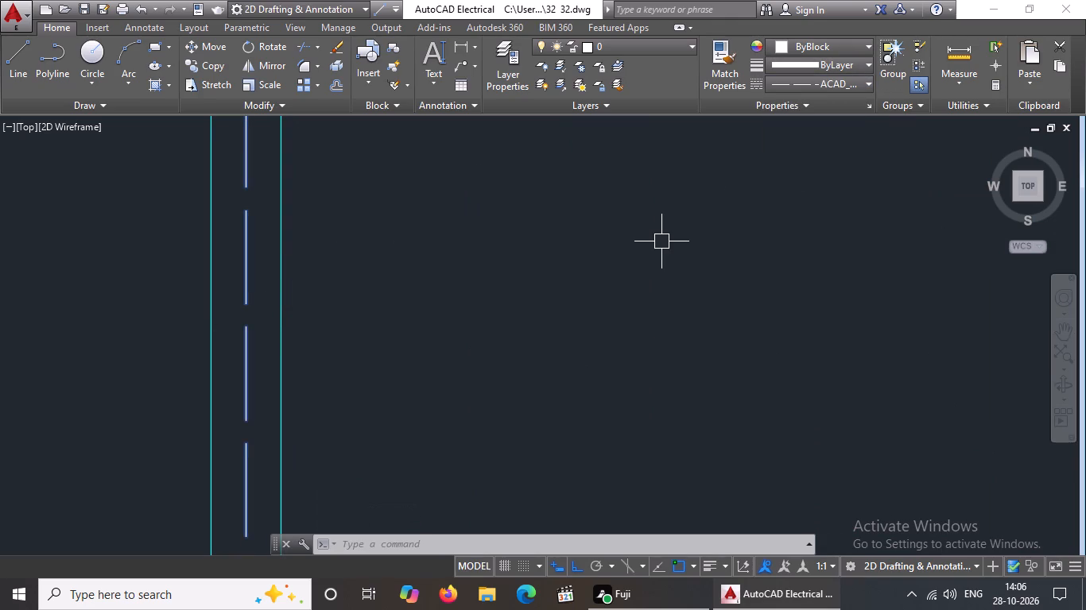
{"action": "key", "text": "Escape"}
{"action": "scroll", "coordinate": [674, 249], "scroll_direction": "down", "scroll_amount": 4}
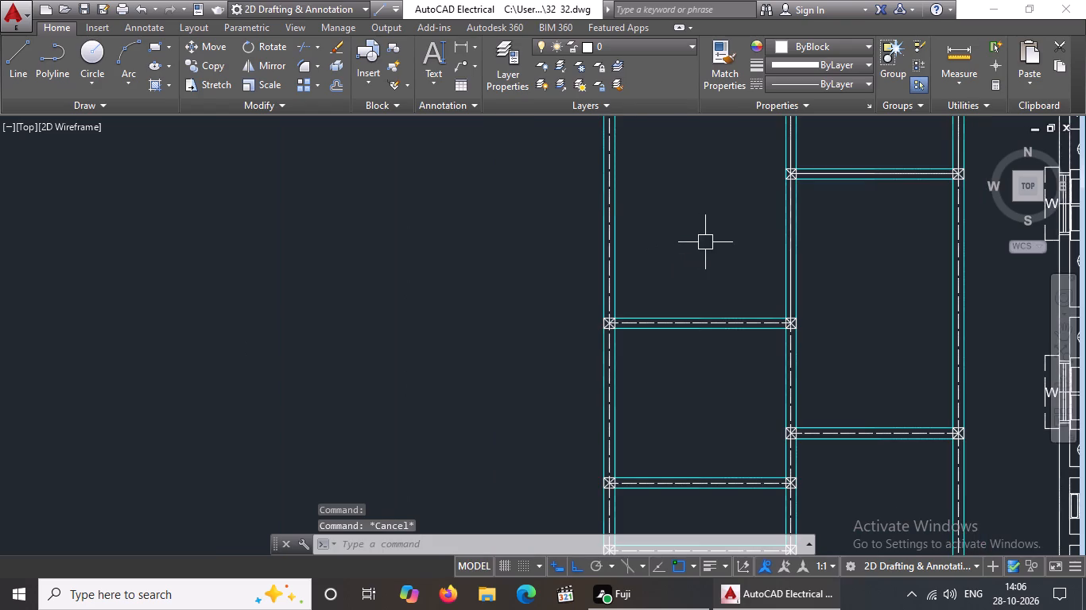
Set the middle vertical centre-line segment between the upper left-side and upper right-side cross beams to linetype ACAD_ISO02W100.
{"action": "scroll", "coordinate": [814, 219], "scroll_direction": "up", "scroll_amount": 2}
{"action": "left_click_drag", "start_coordinate": [751, 261], "coordinate": [756, 245]}
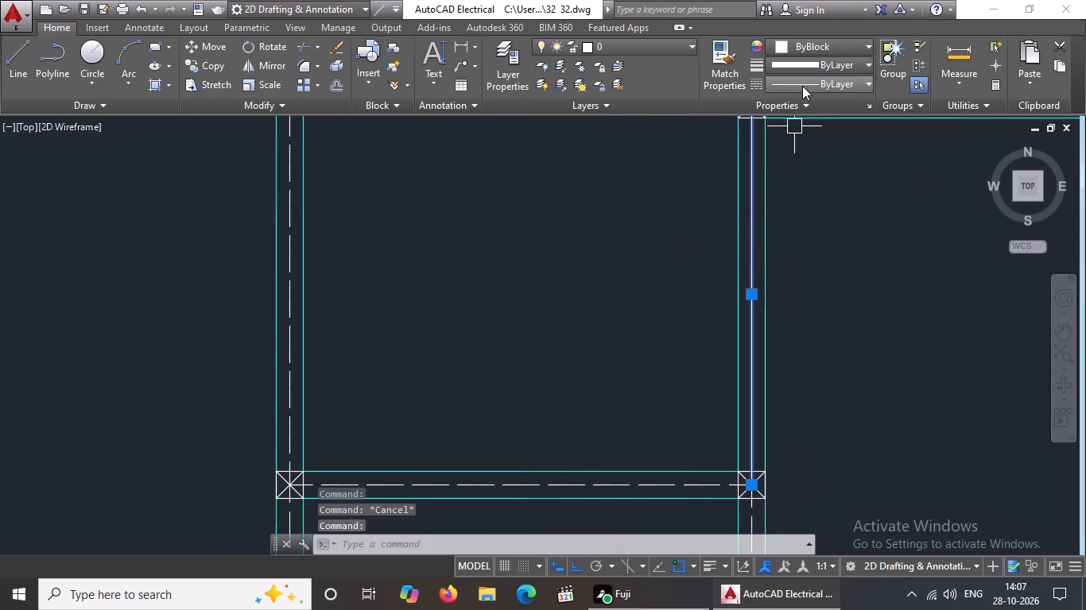
{"action": "left_click", "coordinate": [805, 84]}
{"action": "left_click", "coordinate": [820, 145]}
{"action": "scroll", "coordinate": [807, 183], "scroll_direction": "down", "scroll_amount": 4}
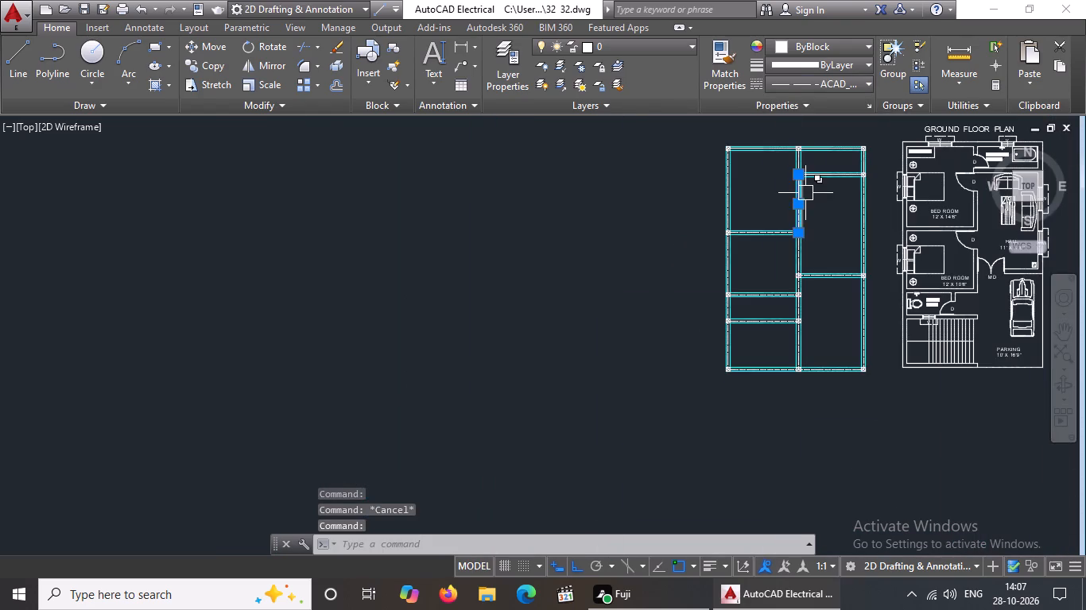
{"action": "key", "text": "Escape"}
Set the linetype of the centre line in the upper right-side cross beam to ACAD_ISO02W100.
{"action": "scroll", "coordinate": [859, 163], "scroll_direction": "up", "scroll_amount": 3}
{"action": "scroll", "coordinate": [776, 214], "scroll_direction": "up", "scroll_amount": 2}
{"action": "left_click_drag", "start_coordinate": [763, 203], "coordinate": [766, 190]}
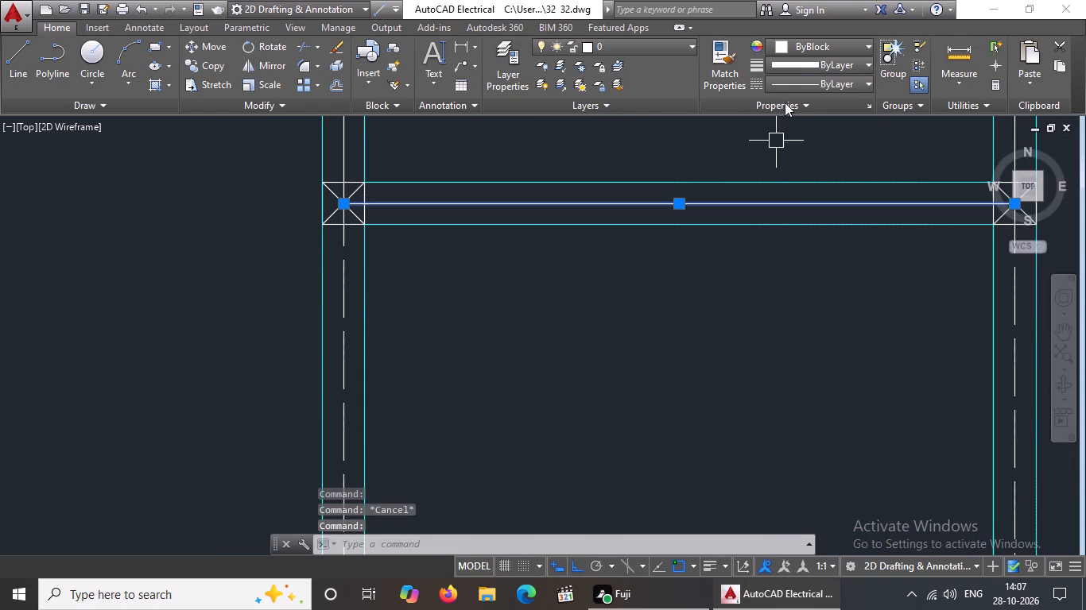
{"action": "left_click", "coordinate": [836, 81]}
{"action": "left_click", "coordinate": [828, 141]}
{"action": "scroll", "coordinate": [751, 326], "scroll_direction": "down", "scroll_amount": 5}
{"action": "key", "text": "Escape"}
Set the topmost centre-line segments of the middle and right-hand vertical beams to linetype ACAD_ISO02W100.
{"action": "scroll", "coordinate": [715, 289], "scroll_direction": "up", "scroll_amount": 3}
{"action": "left_click_drag", "start_coordinate": [607, 272], "coordinate": [626, 253]}
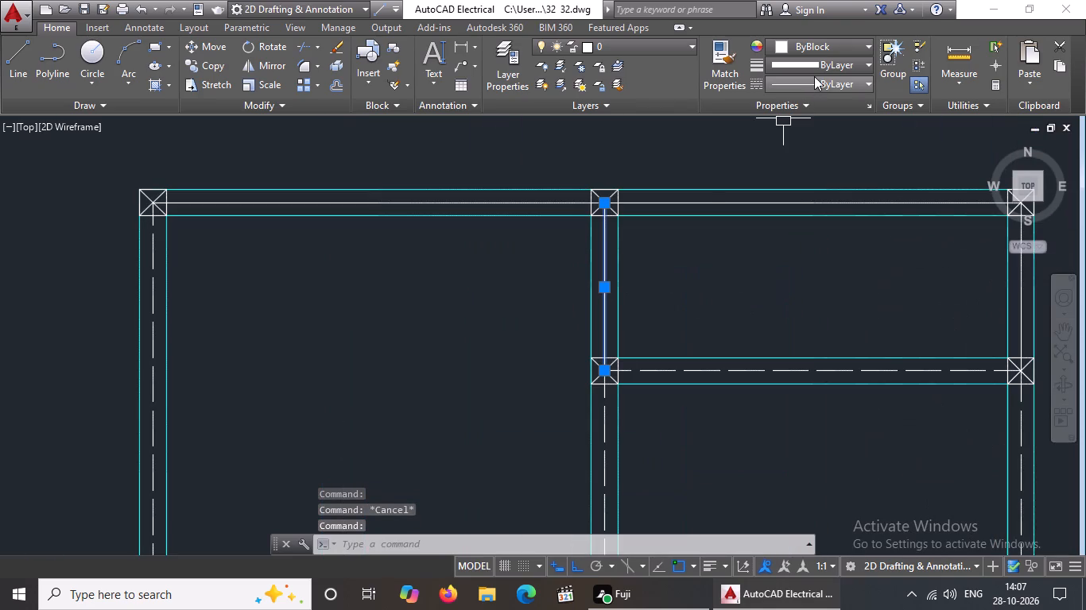
{"action": "left_click", "coordinate": [814, 76]}
{"action": "left_click", "coordinate": [816, 145]}
{"action": "key", "text": "Escape"}
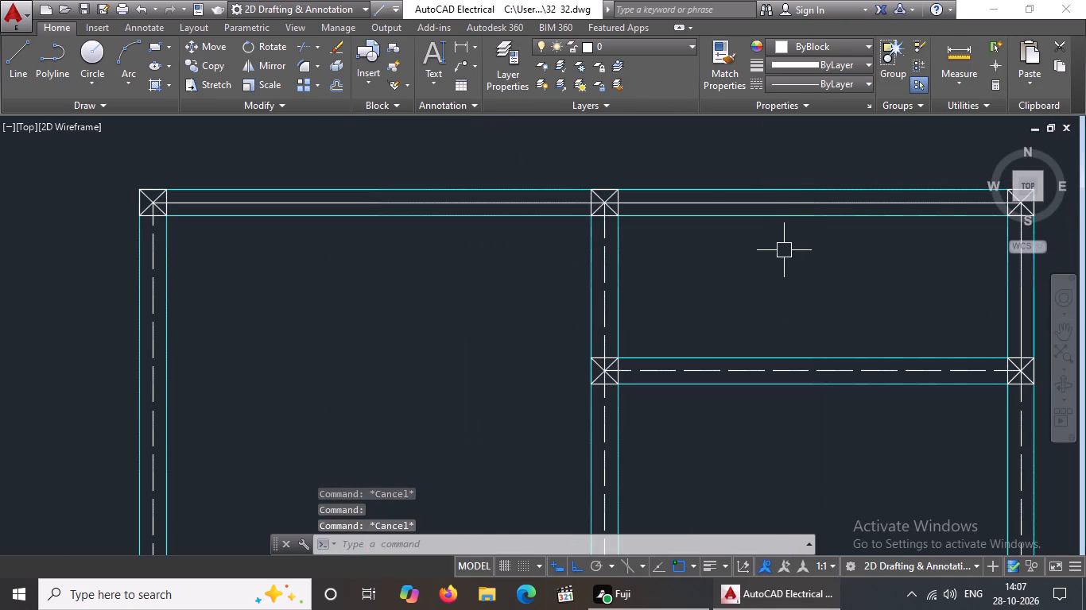
{"action": "scroll", "coordinate": [783, 248], "scroll_direction": "down", "scroll_amount": 3}
{"action": "scroll", "coordinate": [830, 235], "scroll_direction": "up", "scroll_amount": 3}
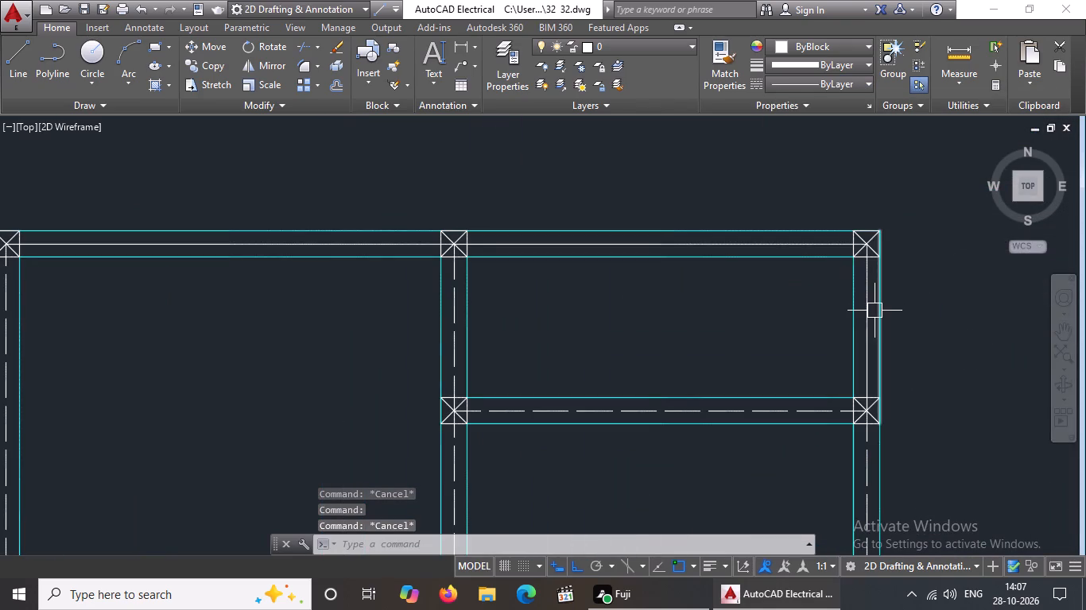
{"action": "left_click", "coordinate": [870, 315]}
{"action": "left_click", "coordinate": [782, 82]}
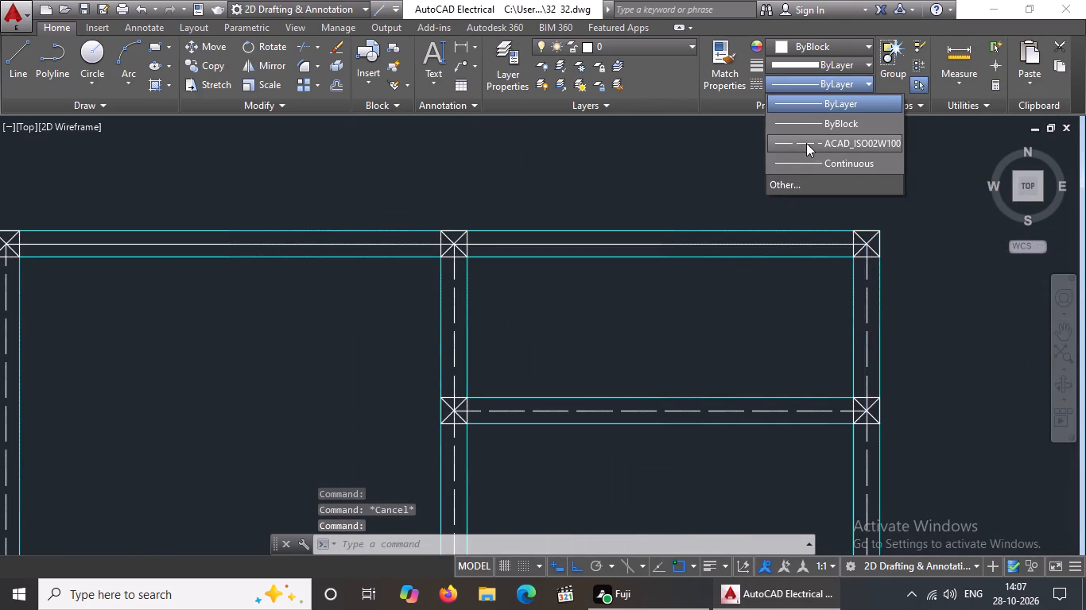
{"action": "left_click", "coordinate": [806, 143]}
{"action": "key", "text": "Escape"}
Set both centre-line segments of the top horizontal beam to linetype ACAD_ISO02W100.
{"action": "left_click", "coordinate": [727, 242]}
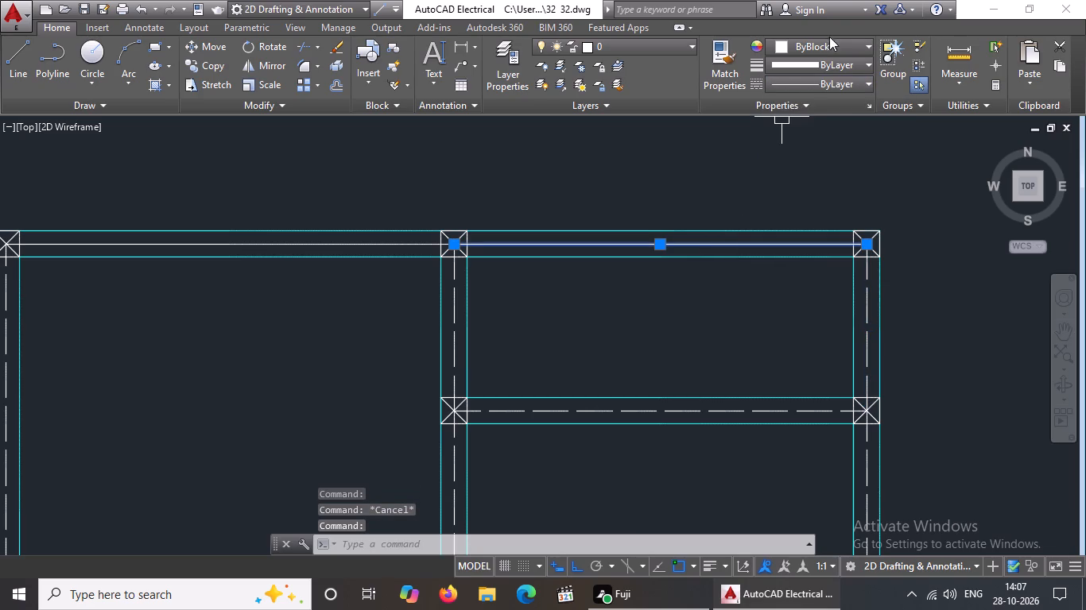
{"action": "left_click", "coordinate": [823, 83]}
{"action": "left_click", "coordinate": [820, 142]}
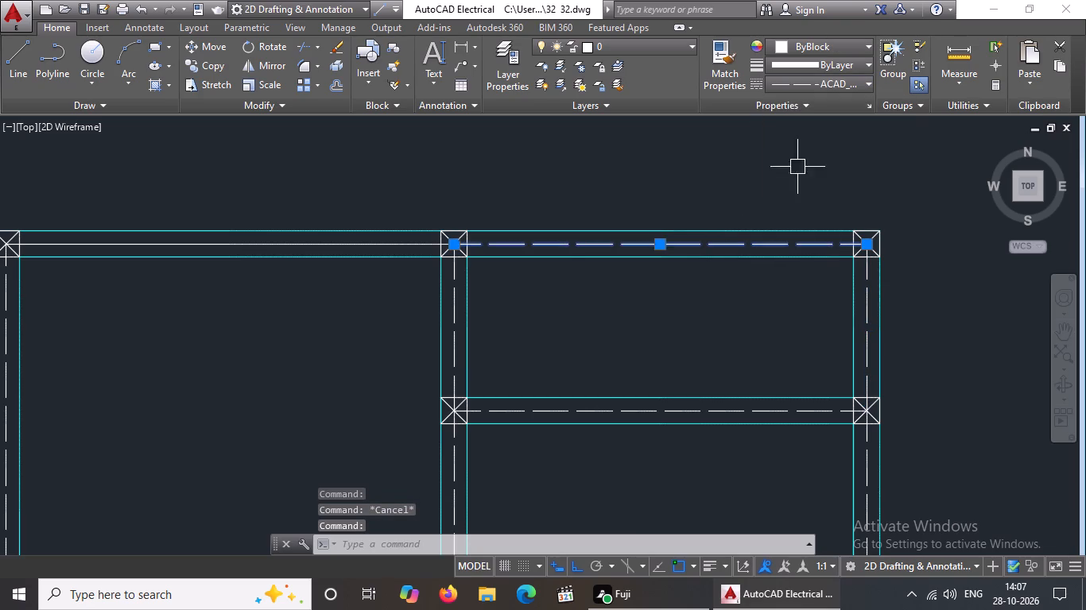
{"action": "key", "text": "Escape"}
{"action": "left_click", "coordinate": [401, 241]}
{"action": "left_click", "coordinate": [789, 81]}
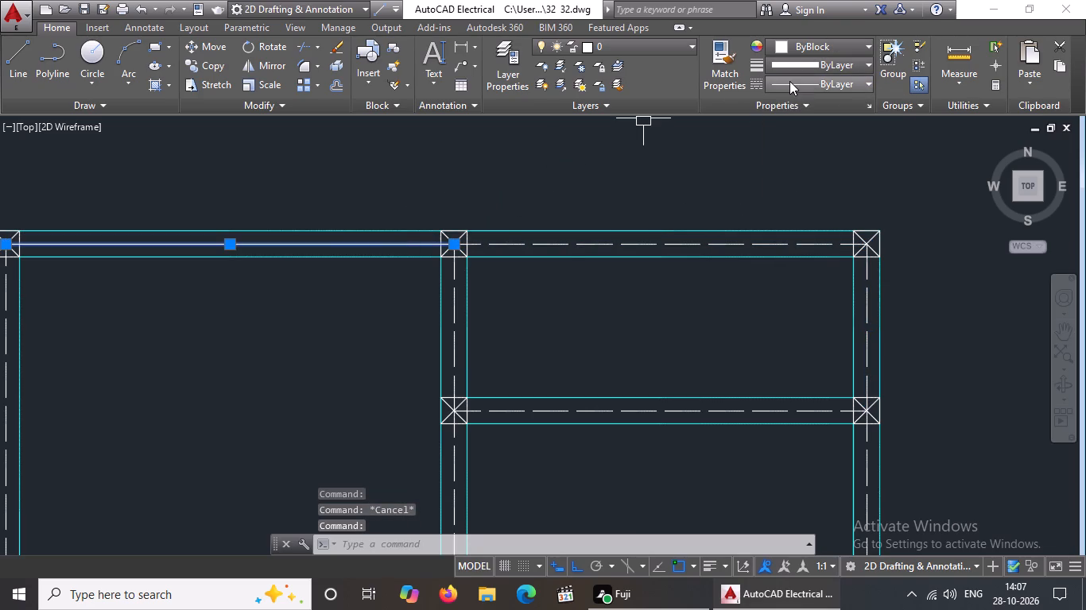
{"action": "left_click", "coordinate": [813, 143]}
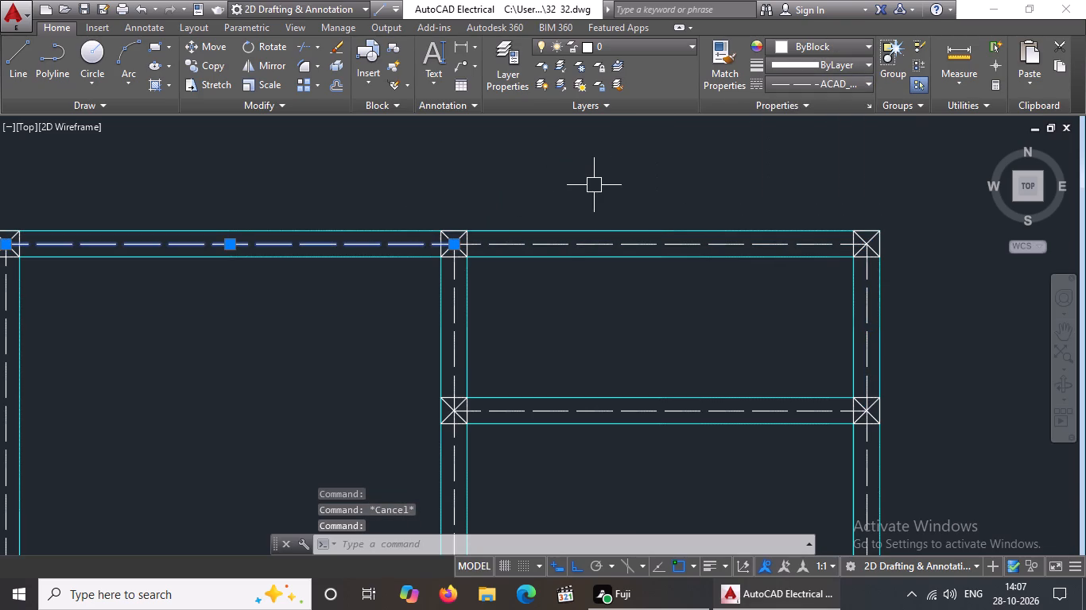
{"action": "scroll", "coordinate": [593, 185], "scroll_direction": "down", "scroll_amount": 3}
{"action": "key", "text": "Escape"}
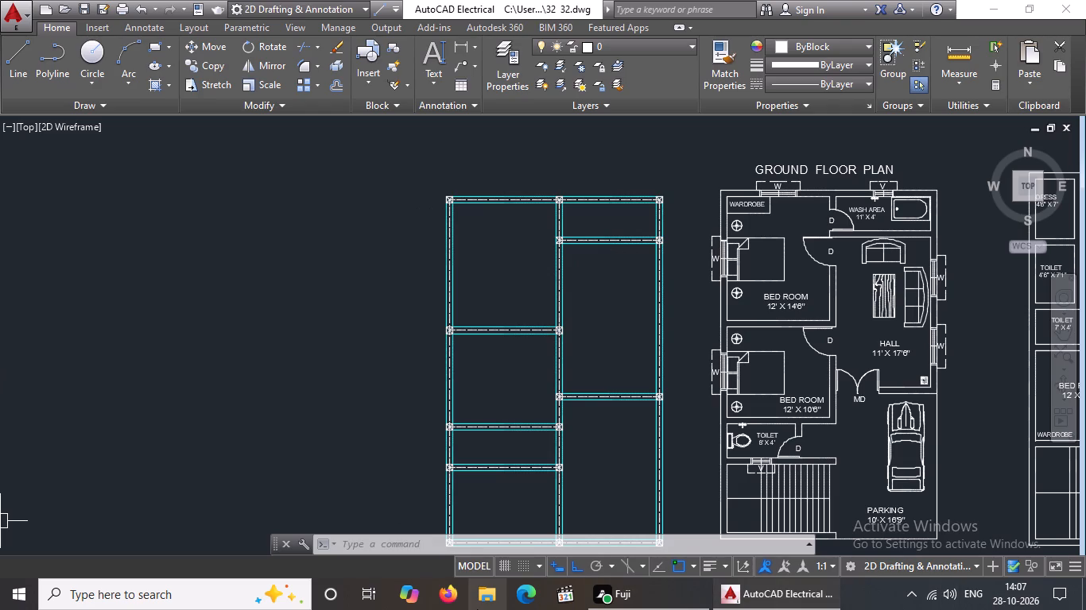
Offset the right edge of the top-left column outward twice at 5" spacing.
{"action": "scroll", "coordinate": [523, 195], "scroll_direction": "up", "scroll_amount": 3}
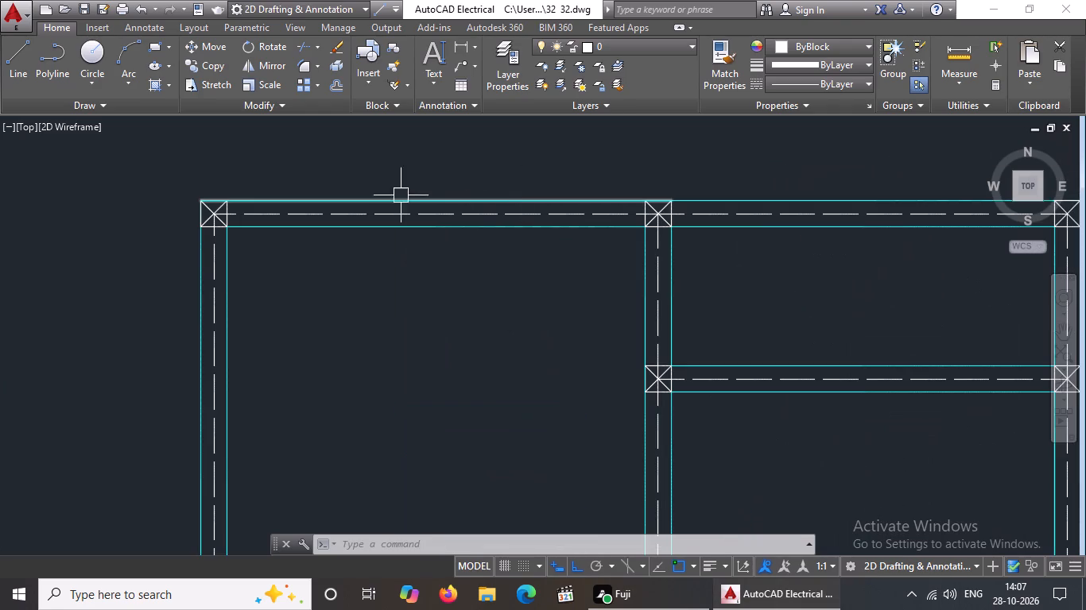
{"action": "scroll", "coordinate": [259, 197], "scroll_direction": "up", "scroll_amount": 2}
{"action": "scroll", "coordinate": [159, 232], "scroll_direction": "up", "scroll_amount": 3}
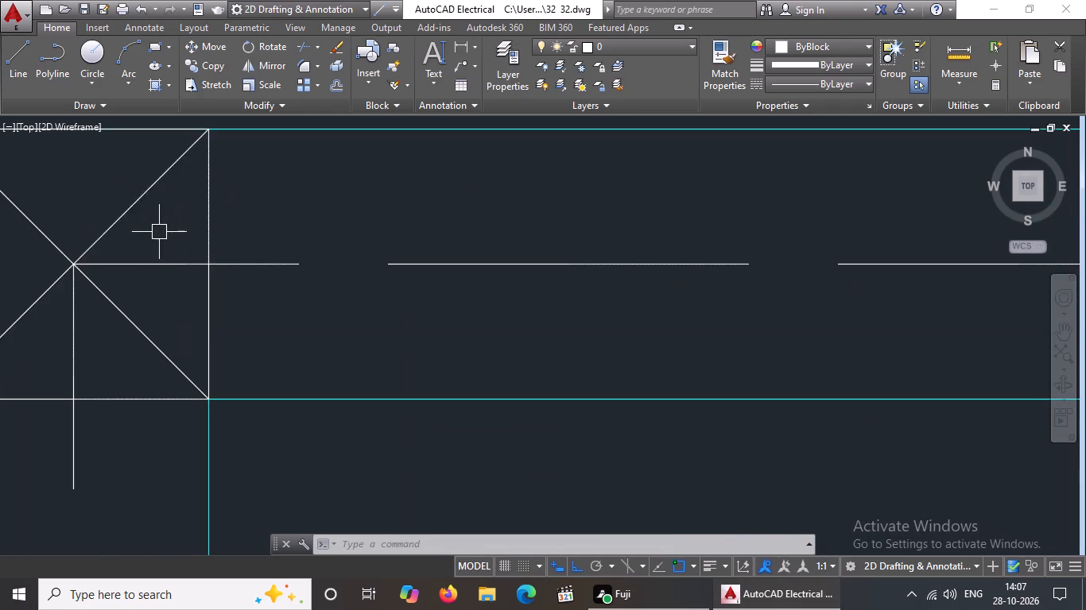
{"action": "scroll", "coordinate": [41, 230], "scroll_direction": "down", "scroll_amount": 3}
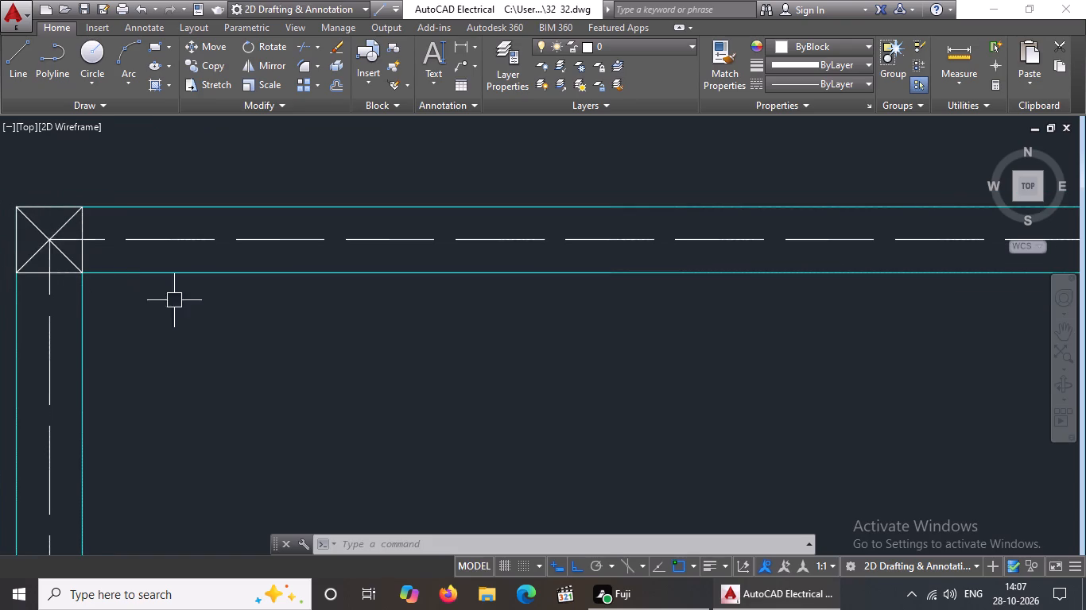
{"action": "middle_click_drag", "start_coordinate": [188, 305], "coordinate": [384, 434]}
{"action": "key", "text": "o"}
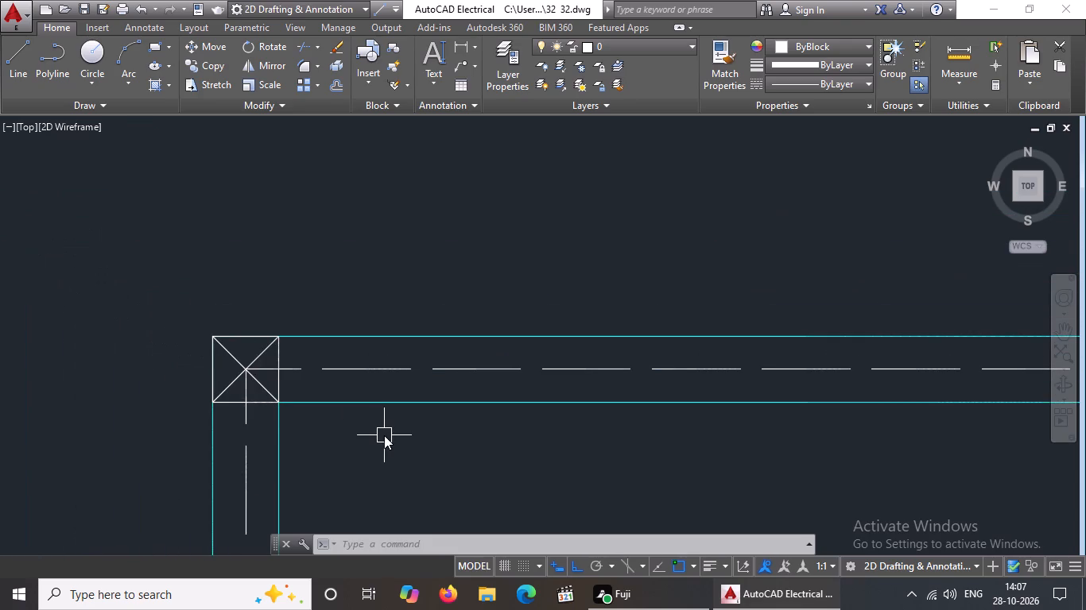
{"action": "key", "text": "Return"}
{"action": "type", "text": "5\""}
{"action": "key", "text": "Return"}
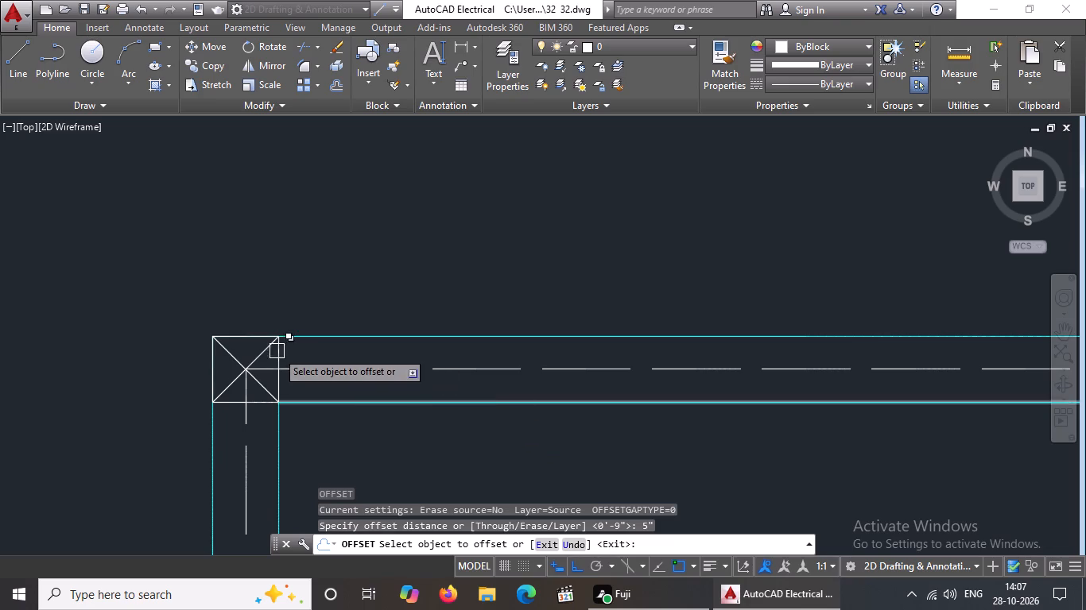
{"action": "scroll", "coordinate": [277, 351], "scroll_direction": "up", "scroll_amount": 1}
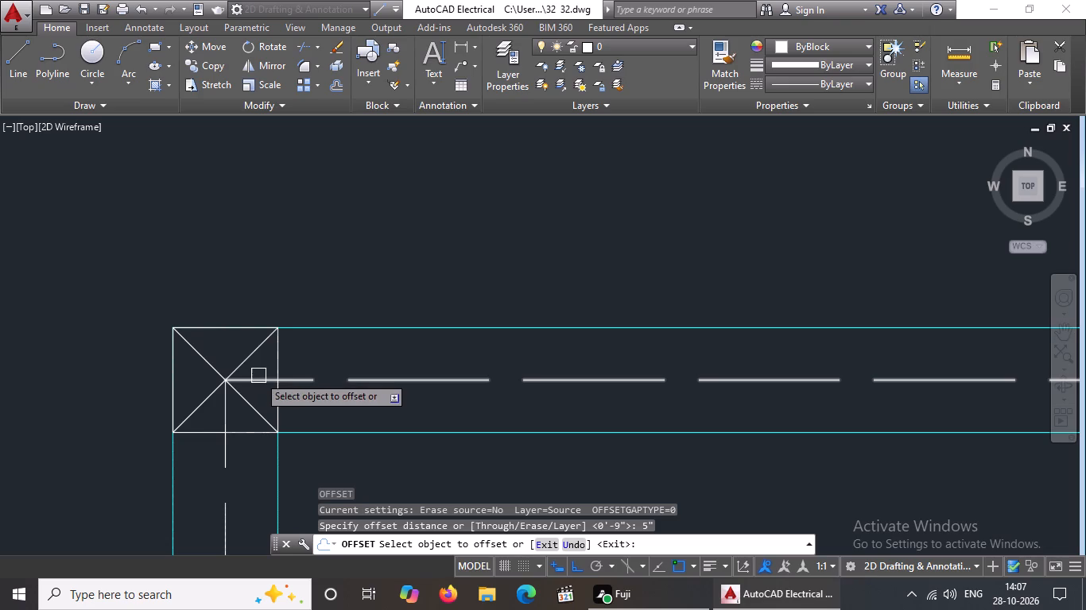
{"action": "left_click_drag", "start_coordinate": [275, 361], "coordinate": [285, 357]}
{"action": "left_click", "coordinate": [303, 357]}
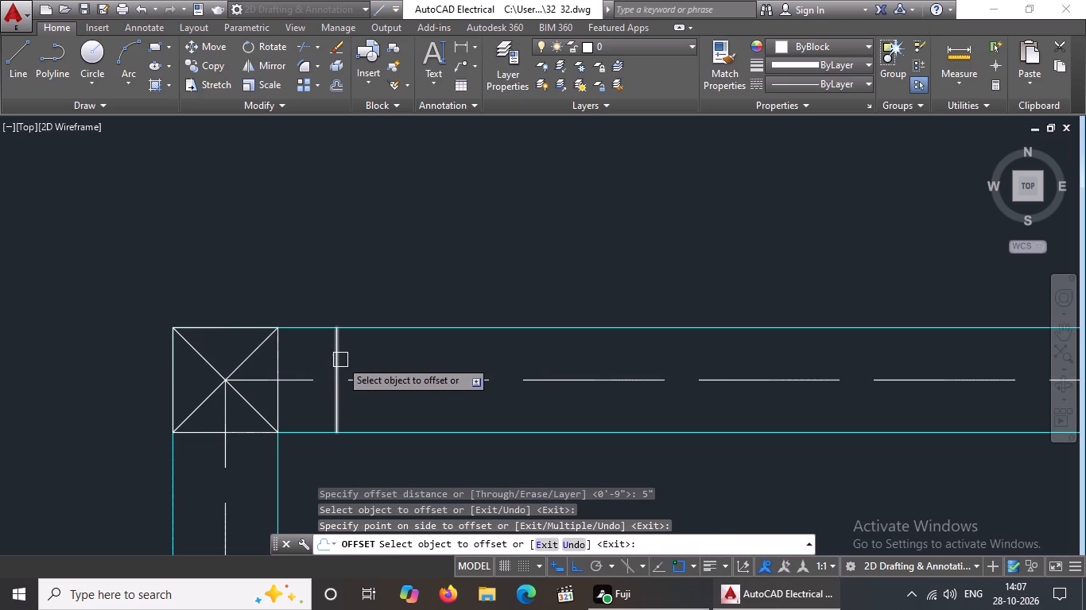
{"action": "left_click_drag", "start_coordinate": [339, 360], "coordinate": [348, 359]}
{"action": "left_click", "coordinate": [410, 357]}
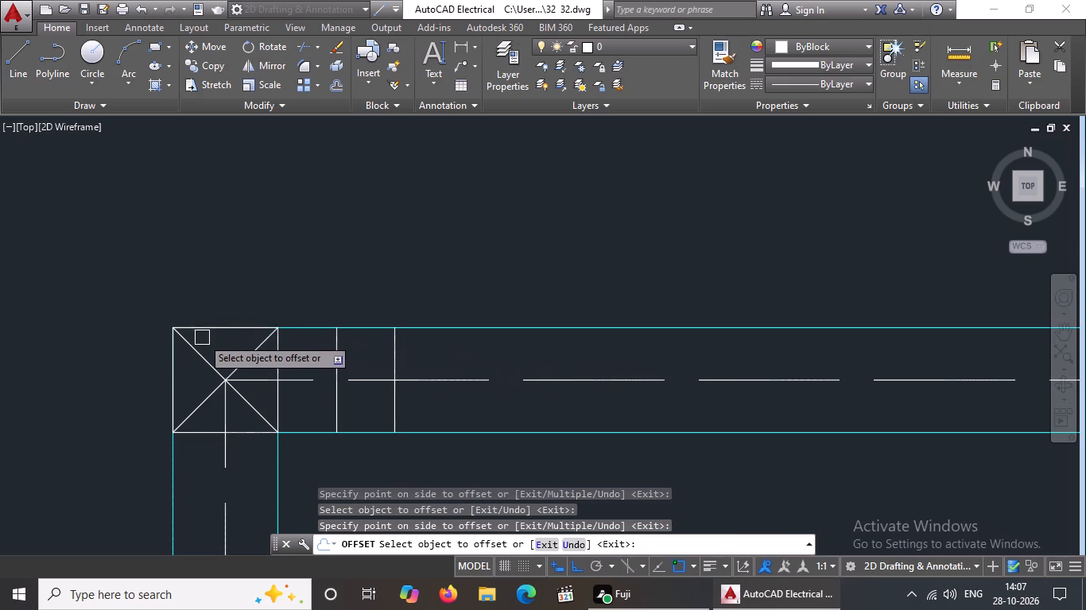
Offset the top and left edges of the top-left column outward twice each at 5" spacing.
{"action": "left_click_drag", "start_coordinate": [215, 327], "coordinate": [254, 276]}
{"action": "left_click", "coordinate": [301, 219]}
{"action": "left_click_drag", "start_coordinate": [253, 270], "coordinate": [263, 253]}
{"action": "left_click", "coordinate": [288, 215]}
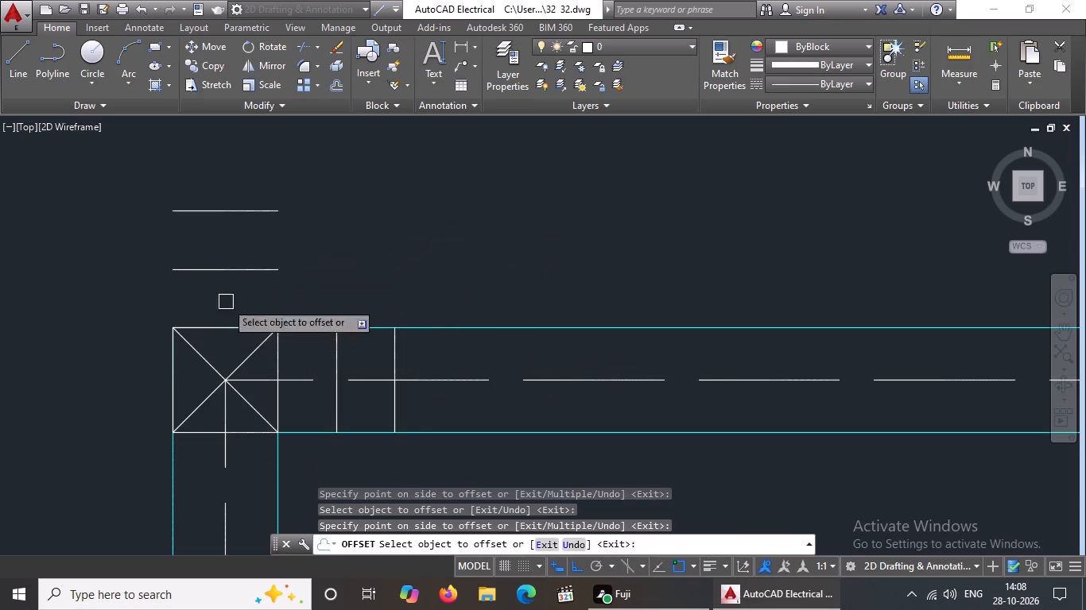
{"action": "left_click", "coordinate": [169, 361]}
{"action": "left_click", "coordinate": [99, 380]}
{"action": "left_click", "coordinate": [113, 354]}
{"action": "left_click", "coordinate": [47, 376]}
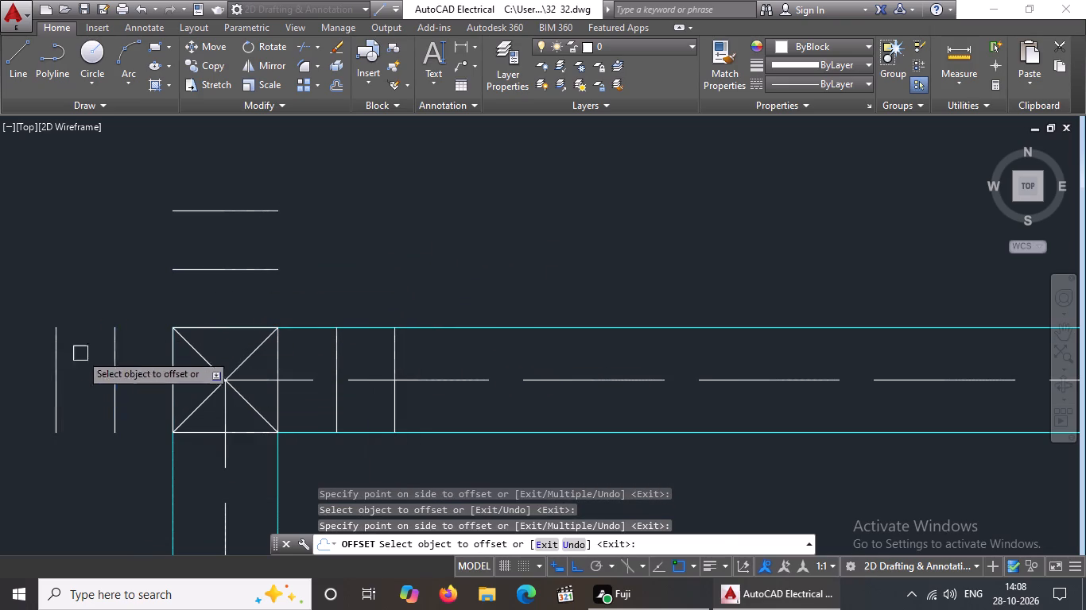
Offset the bottom edge of the top-left column downward twice at 5" spacing.
{"action": "scroll", "coordinate": [188, 299], "scroll_direction": "down", "scroll_amount": 3}
{"action": "scroll", "coordinate": [187, 329], "scroll_direction": "up", "scroll_amount": 4}
{"action": "left_click", "coordinate": [206, 340]}
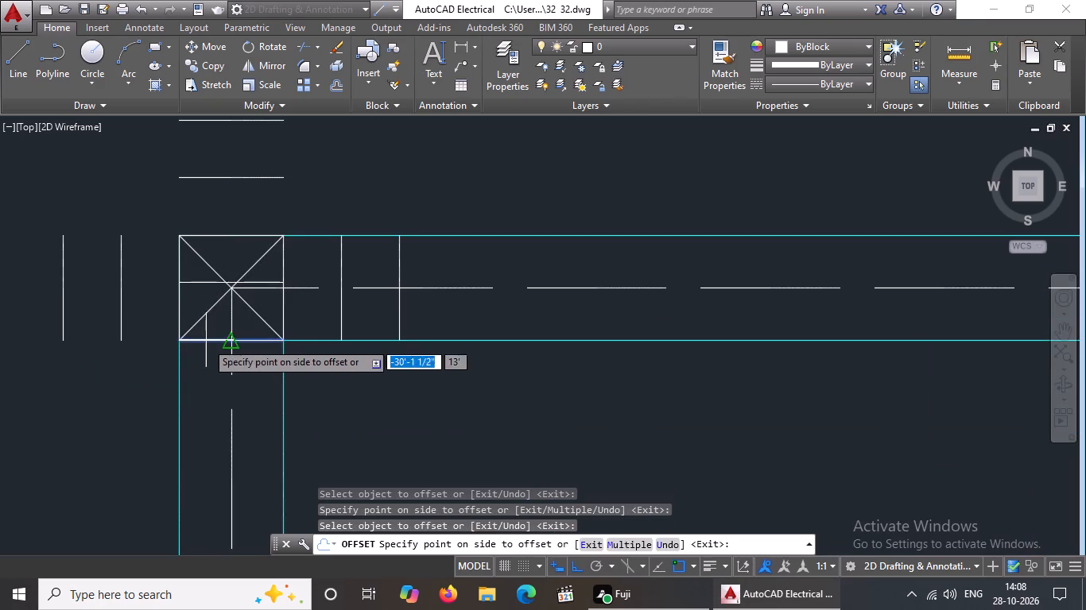
{"action": "left_click", "coordinate": [203, 388]}
{"action": "left_click", "coordinate": [202, 397]}
{"action": "left_click", "coordinate": [204, 469]}
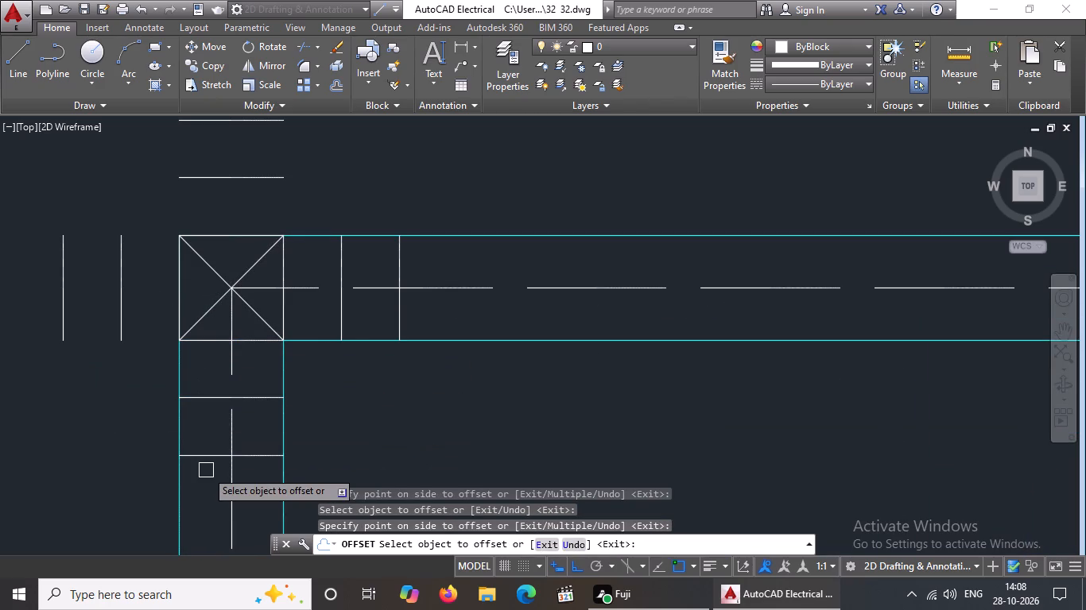
Offset the top and right edges of the top-middle column outward twice each at 5" spacing.
{"action": "scroll", "coordinate": [234, 396], "scroll_direction": "down", "scroll_amount": 4}
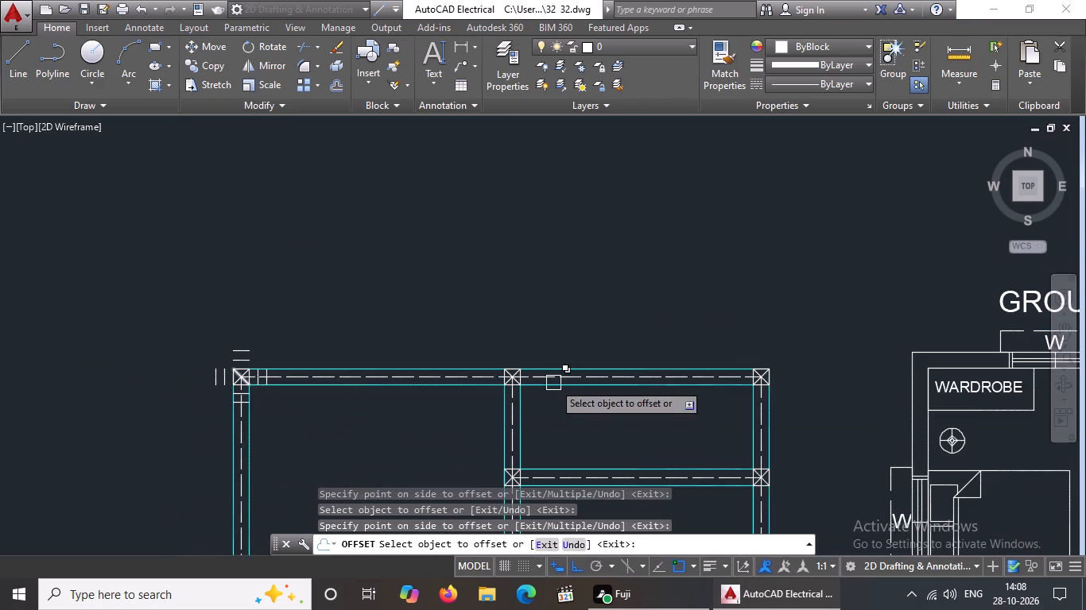
{"action": "scroll", "coordinate": [505, 369], "scroll_direction": "up", "scroll_amount": 3}
{"action": "left_click_drag", "start_coordinate": [523, 373], "coordinate": [534, 339]}
{"action": "left_click", "coordinate": [549, 299]}
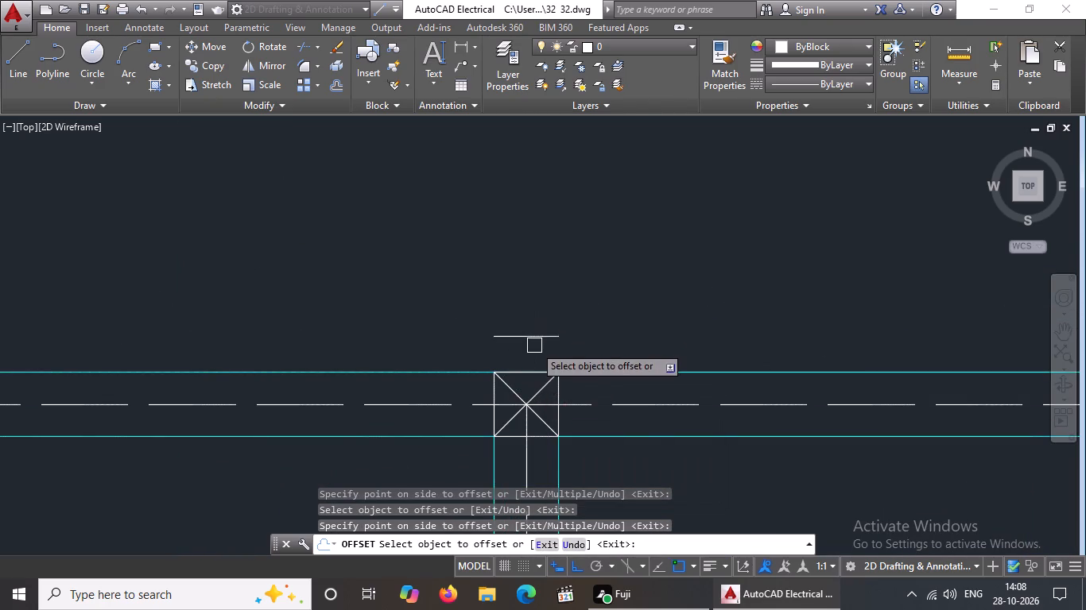
{"action": "left_click_drag", "start_coordinate": [537, 337], "coordinate": [544, 317]}
{"action": "left_click_drag", "start_coordinate": [547, 302], "coordinate": [549, 312]}
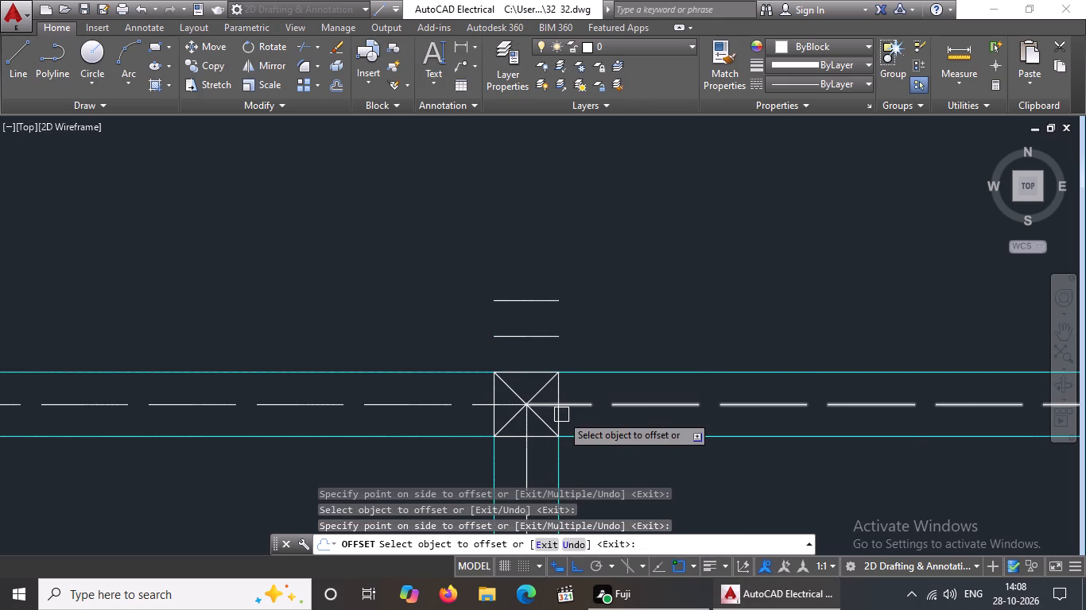
{"action": "left_click_drag", "start_coordinate": [561, 415], "coordinate": [572, 415]}
{"action": "left_click", "coordinate": [638, 427]}
{"action": "left_click_drag", "start_coordinate": [595, 421], "coordinate": [611, 419]}
{"action": "left_click", "coordinate": [647, 418]}
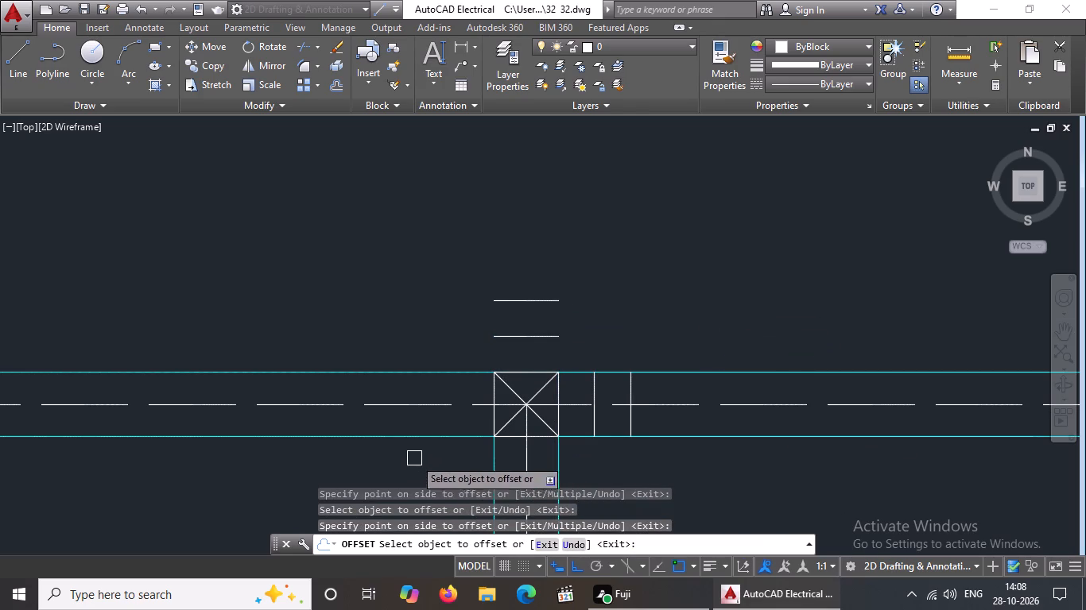
Offset the left edge of the top-middle column outward twice at 5" spacing.
{"action": "scroll", "coordinate": [501, 418], "scroll_direction": "up", "scroll_amount": 2}
{"action": "left_click_drag", "start_coordinate": [481, 424], "coordinate": [467, 428]}
{"action": "left_click", "coordinate": [373, 441]}
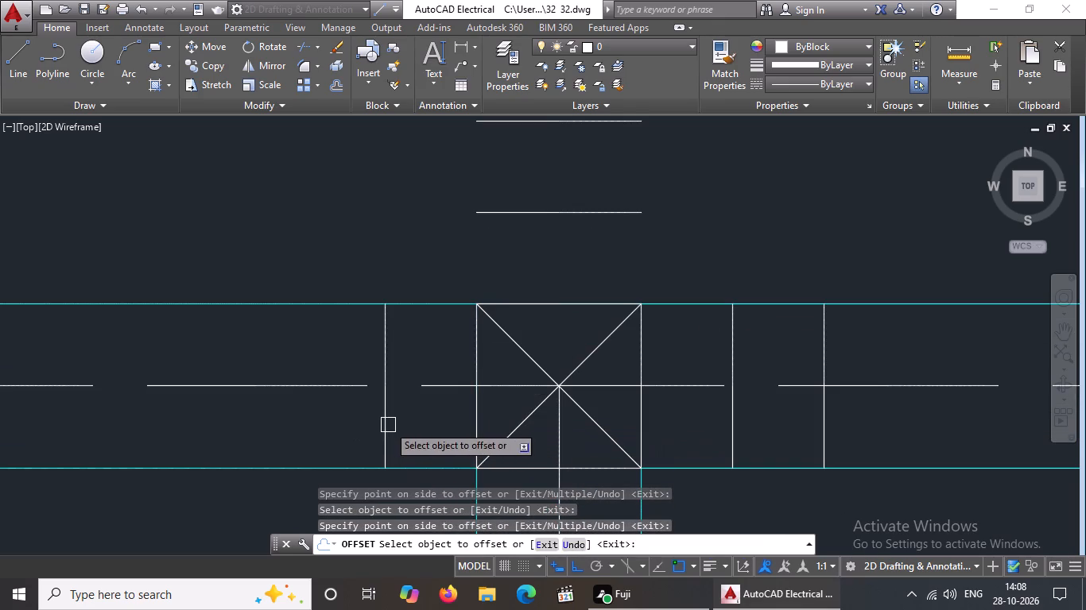
{"action": "left_click", "coordinate": [388, 425]}
{"action": "left_click", "coordinate": [382, 425]}
{"action": "scroll", "coordinate": [409, 394], "scroll_direction": "down", "scroll_amount": 4}
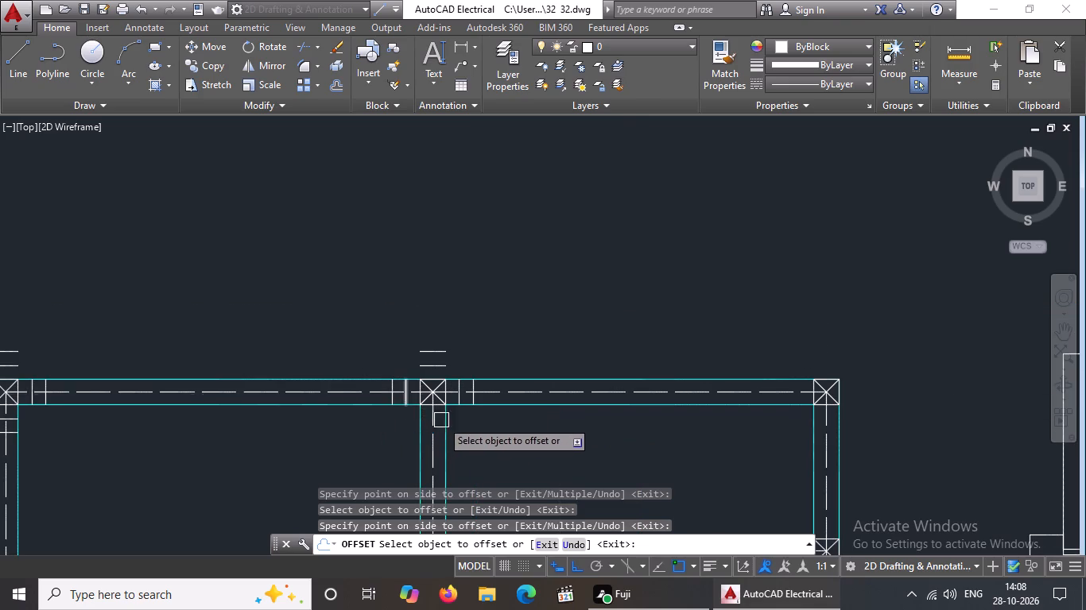
Offset the bottom edge of the top-middle column downward twice at 5" spacing.
{"action": "scroll", "coordinate": [439, 418], "scroll_direction": "up", "scroll_amount": 4}
{"action": "left_click", "coordinate": [444, 376]}
{"action": "left_click", "coordinate": [444, 434]}
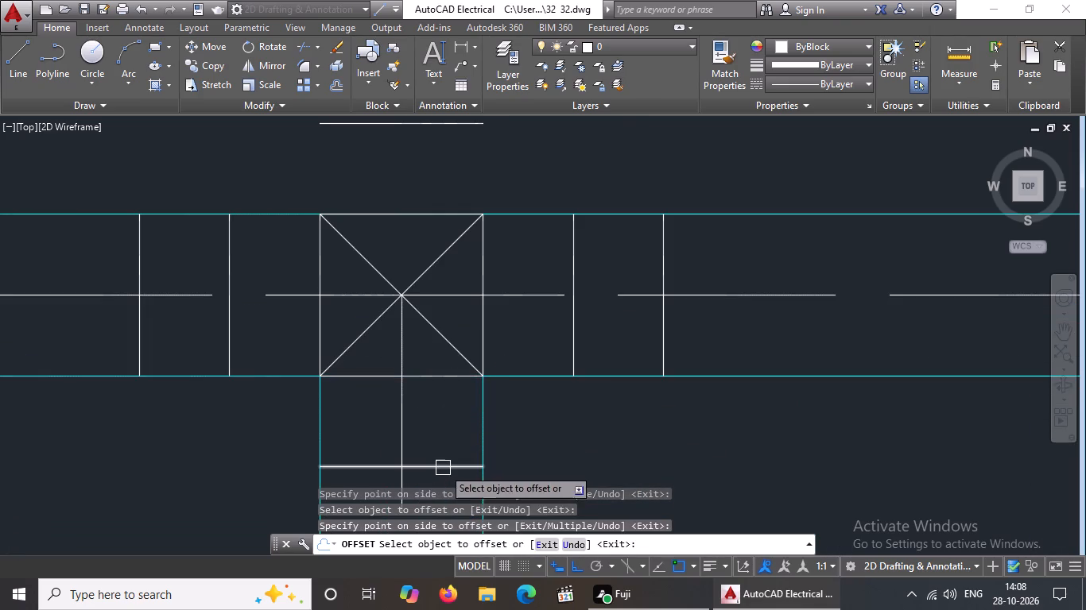
{"action": "scroll", "coordinate": [484, 373], "scroll_direction": "down", "scroll_amount": 5}
{"action": "scroll", "coordinate": [475, 395], "scroll_direction": "up", "scroll_amount": 4}
{"action": "left_click", "coordinate": [499, 317]}
{"action": "left_click", "coordinate": [483, 425]}
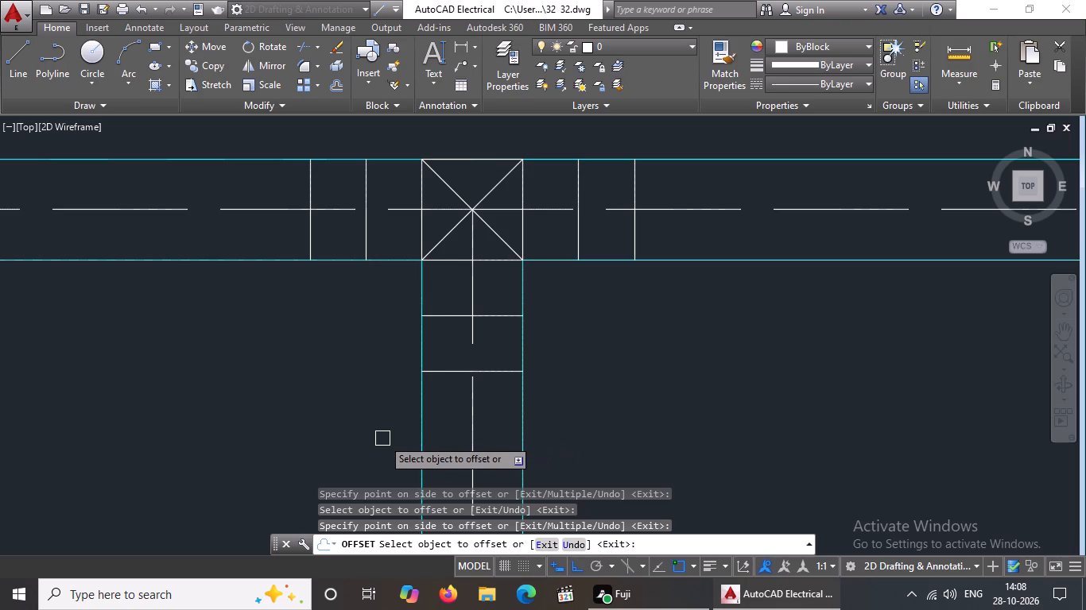
Offset the left edge of the top-right column into the top beam twice at 5" spacing.
{"action": "scroll", "coordinate": [387, 418], "scroll_direction": "down", "scroll_amount": 4}
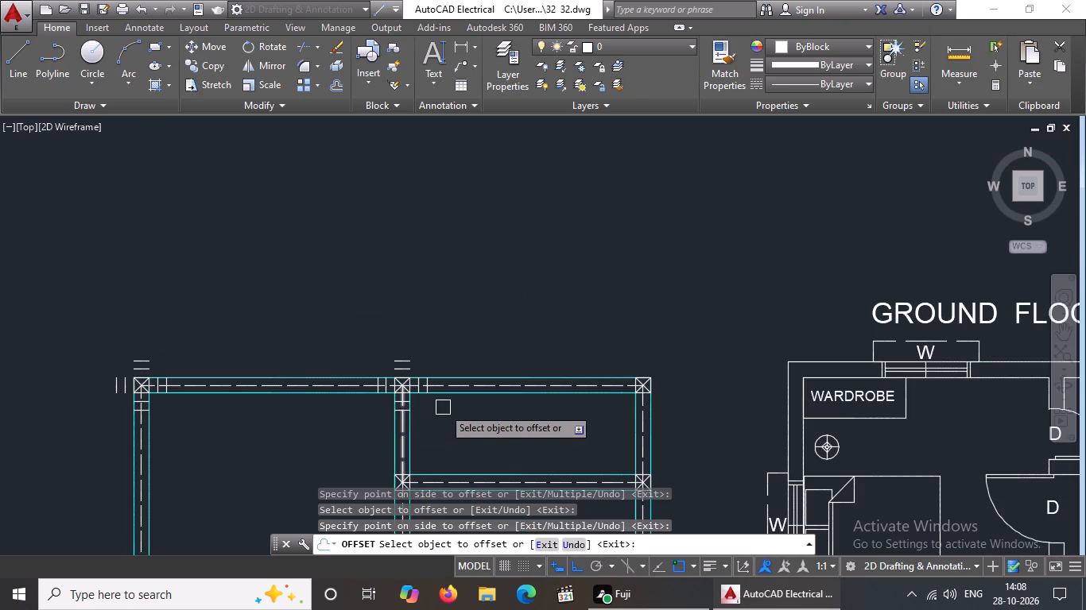
{"action": "scroll", "coordinate": [584, 383], "scroll_direction": "up", "scroll_amount": 3}
{"action": "left_click", "coordinate": [787, 410]}
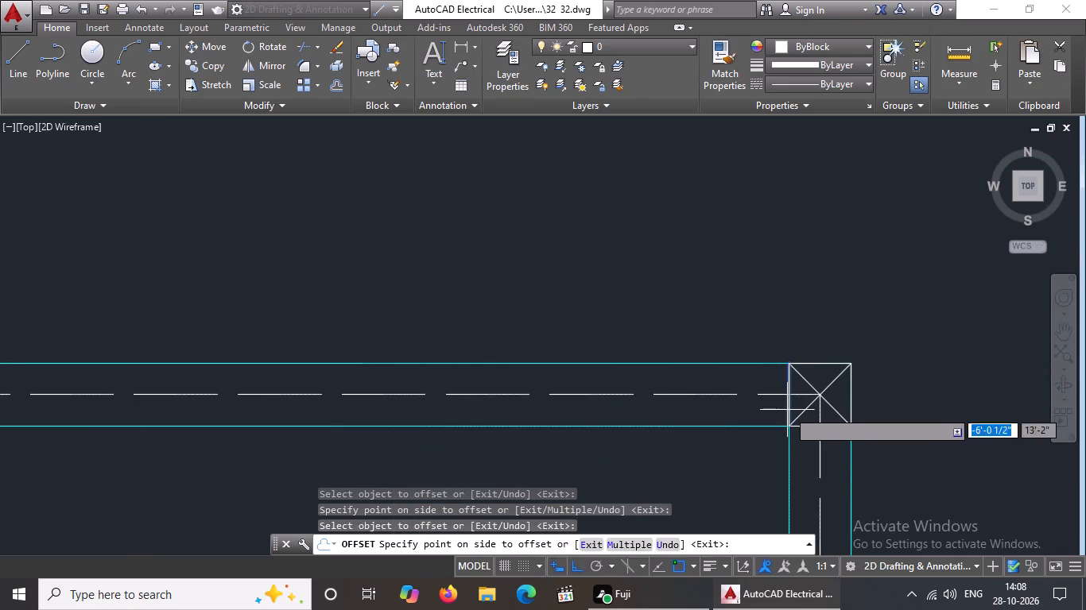
{"action": "left_click", "coordinate": [708, 437]}
{"action": "left_click_drag", "start_coordinate": [754, 407], "coordinate": [747, 411]}
{"action": "left_click", "coordinate": [620, 438]}
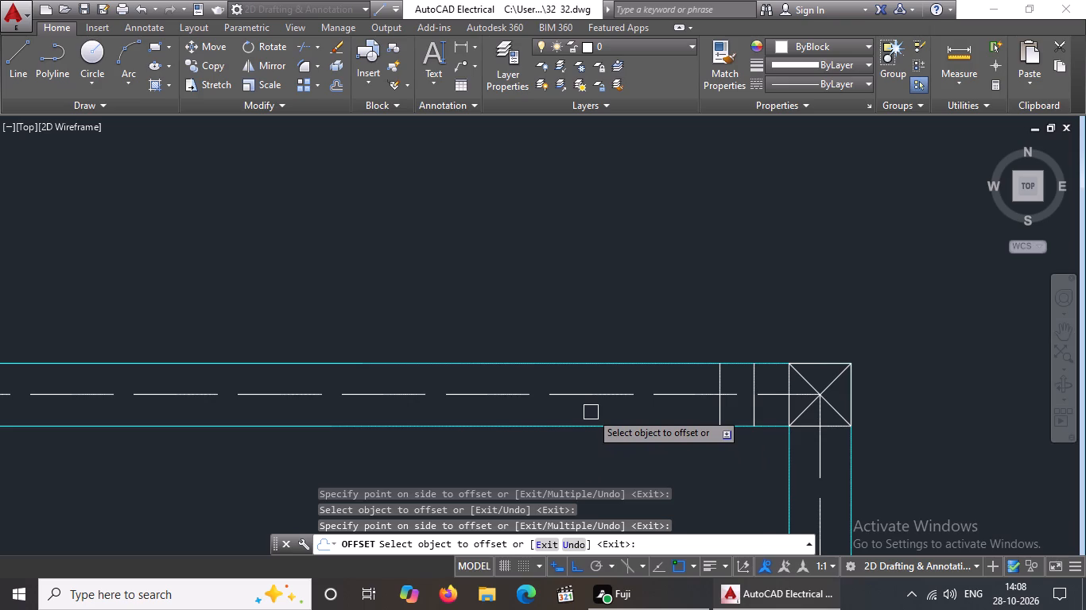
Offset the right, top and bottom edges of the top-right column outward twice each at 5" spacing.
{"action": "left_click_drag", "start_coordinate": [851, 397], "coordinate": [873, 392]}
{"action": "left_click", "coordinate": [914, 389]}
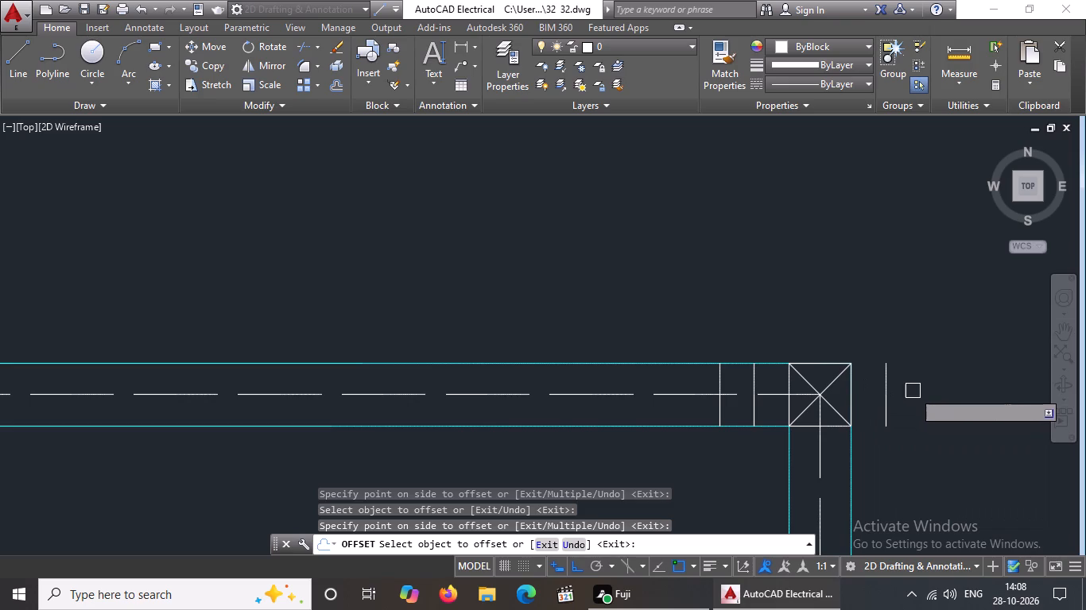
{"action": "left_click_drag", "start_coordinate": [880, 389], "coordinate": [895, 383]}
{"action": "left_click", "coordinate": [922, 376]}
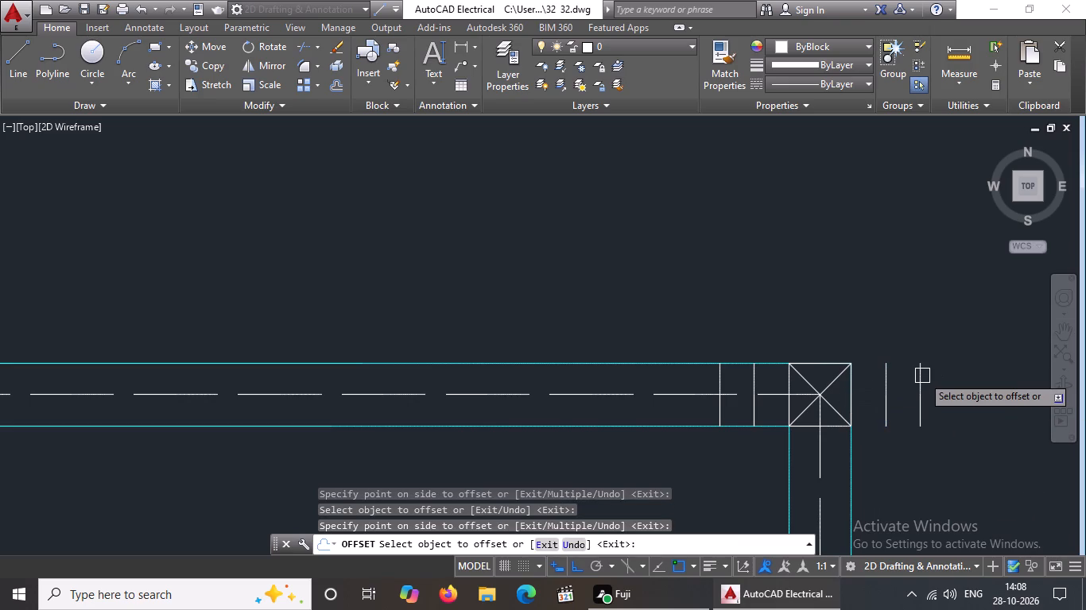
{"action": "left_click", "coordinate": [832, 365]}
{"action": "left_click", "coordinate": [845, 326]}
{"action": "left_click_drag", "start_coordinate": [840, 330], "coordinate": [844, 309]}
{"action": "left_click", "coordinate": [850, 288]}
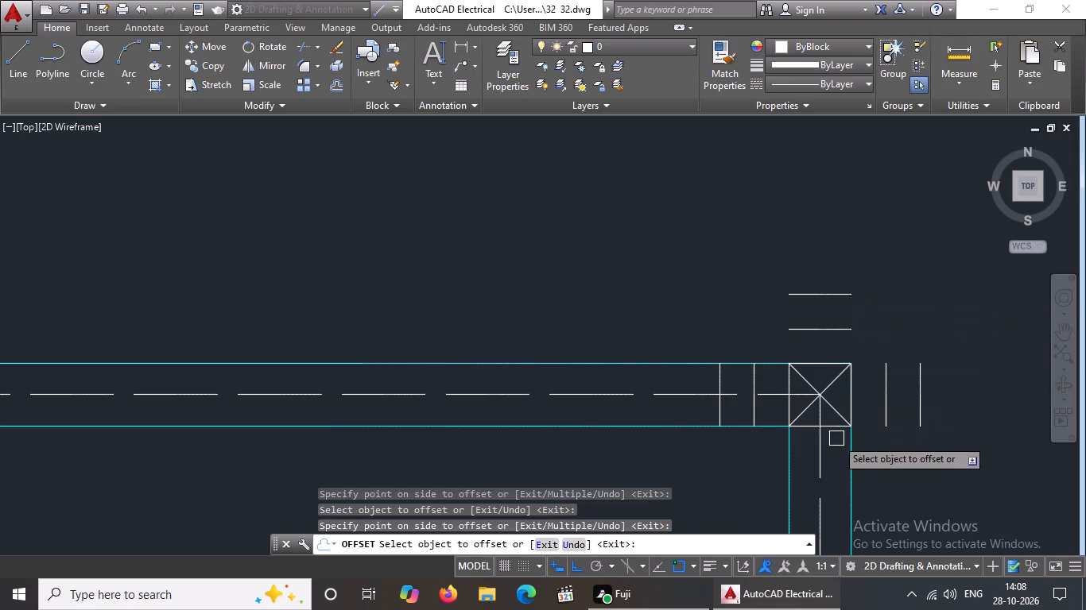
{"action": "left_click", "coordinate": [837, 431]}
{"action": "left_click_drag", "start_coordinate": [837, 440], "coordinate": [836, 491]}
{"action": "left_click", "coordinate": [836, 488]}
{"action": "left_click", "coordinate": [839, 461]}
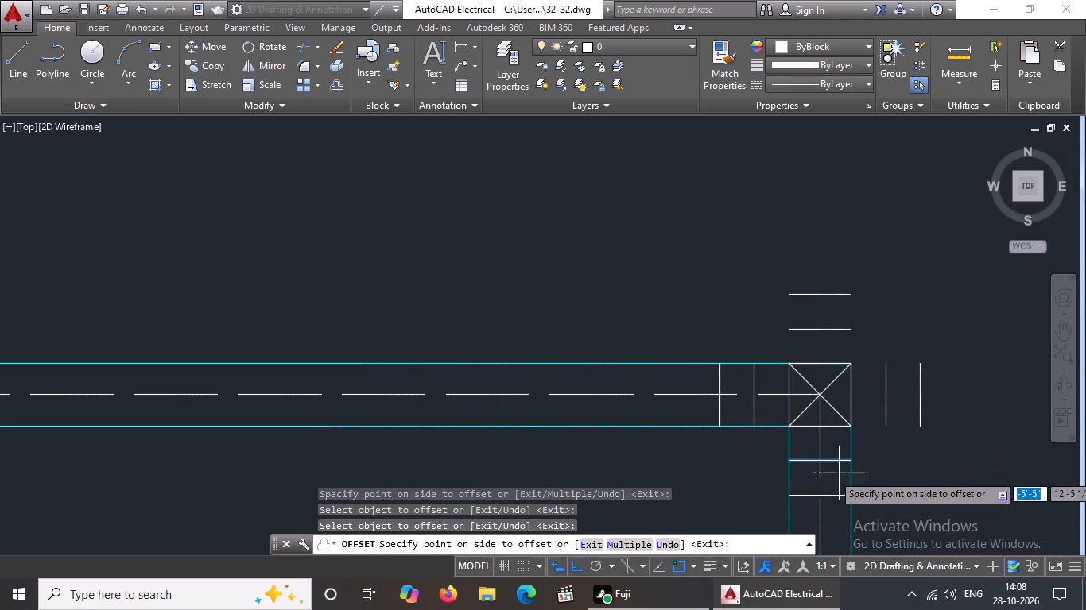
{"action": "left_click", "coordinate": [841, 482]}
Offset the right and left edges of the second-row right column outward twice each at 5" spacing.
{"action": "scroll", "coordinate": [859, 404], "scroll_direction": "down", "scroll_amount": 4}
{"action": "scroll", "coordinate": [867, 479], "scroll_direction": "up", "scroll_amount": 4}
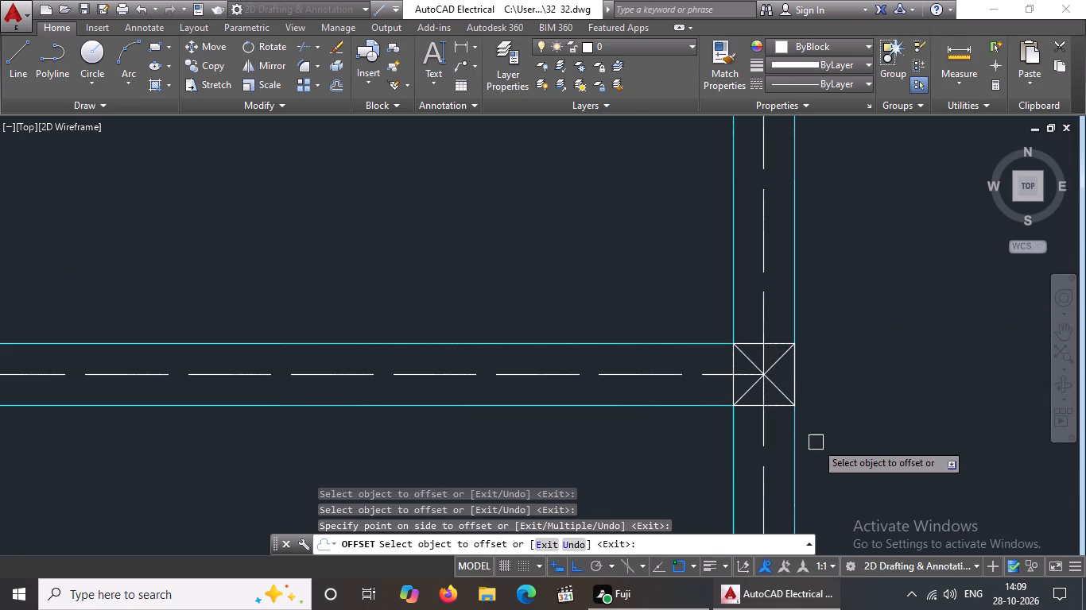
{"action": "left_click", "coordinate": [796, 373]}
{"action": "left_click", "coordinate": [837, 365]}
{"action": "left_click", "coordinate": [830, 372]}
{"action": "left_click", "coordinate": [882, 361]}
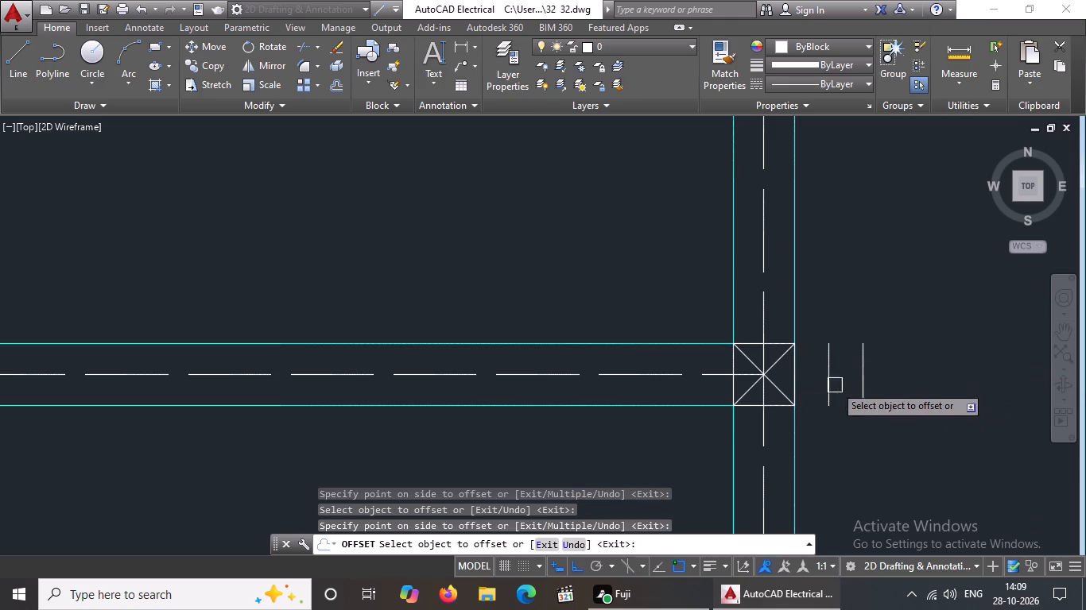
{"action": "left_click", "coordinate": [735, 387]}
{"action": "left_click", "coordinate": [707, 392]}
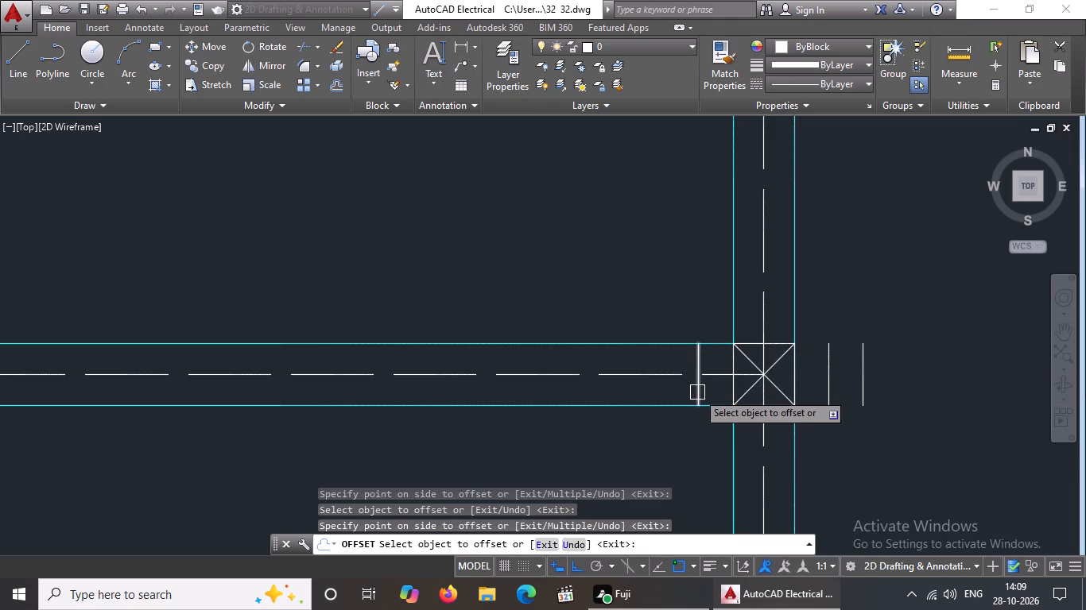
{"action": "left_click", "coordinate": [700, 389]}
{"action": "left_click", "coordinate": [663, 396]}
Offset the top and bottom edges of the second-row right column into the vertical beam twice each at 5" spacing.
{"action": "left_click", "coordinate": [752, 344]}
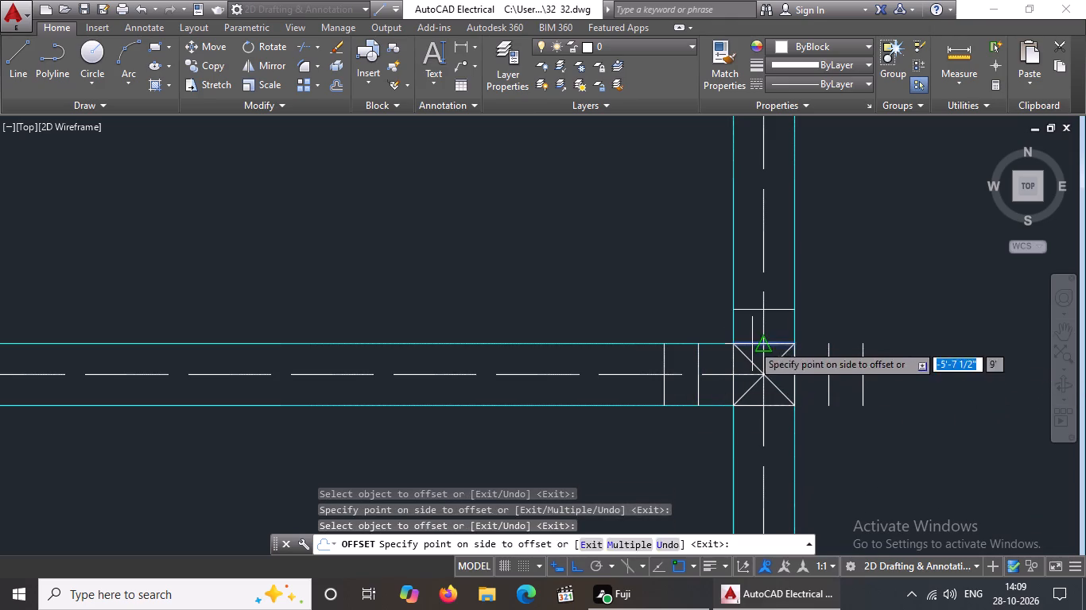
{"action": "left_click", "coordinate": [751, 328]}
{"action": "left_click", "coordinate": [755, 312]}
{"action": "left_click", "coordinate": [762, 292]}
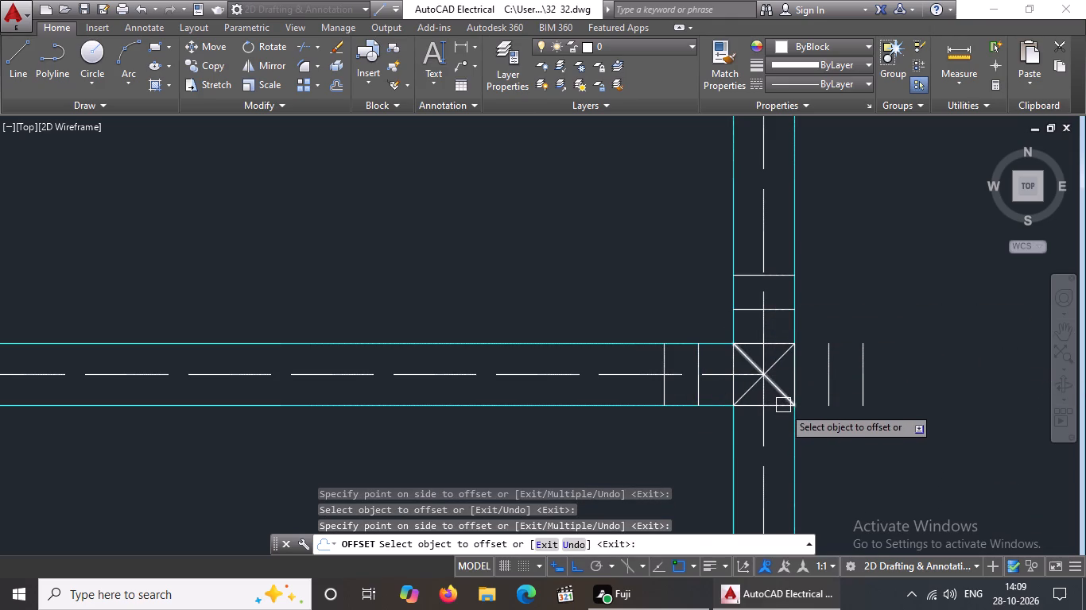
{"action": "left_click", "coordinate": [778, 408]}
{"action": "left_click", "coordinate": [778, 438]}
{"action": "left_click", "coordinate": [780, 440]}
{"action": "left_click", "coordinate": [770, 471]}
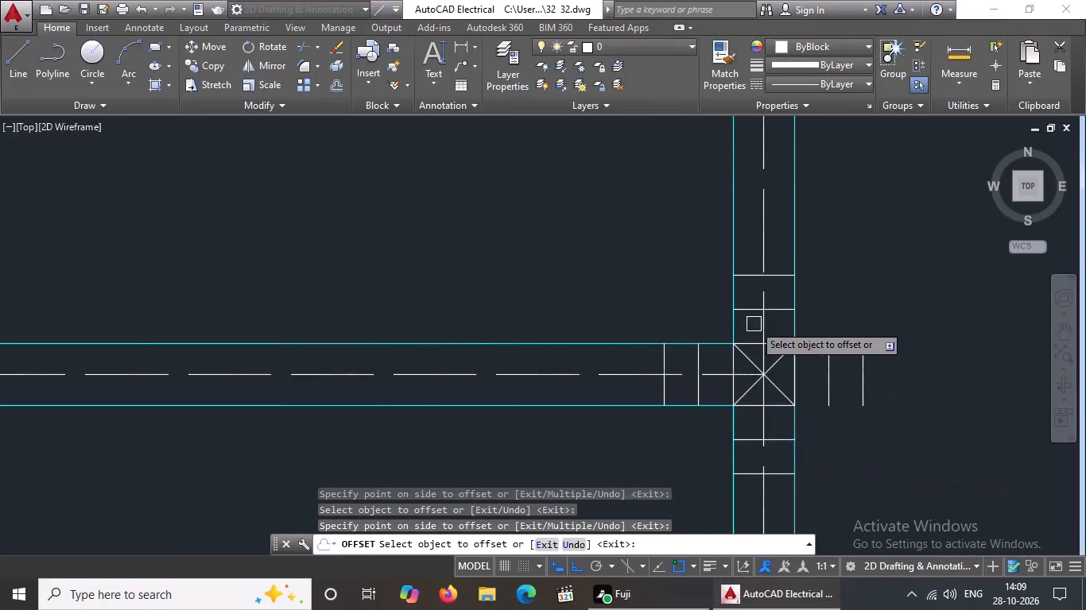
Offset the bottom and right edges of the second-row middle column outward twice each at 5" spacing.
{"action": "scroll", "coordinate": [754, 324], "scroll_direction": "down", "scroll_amount": 4}
{"action": "scroll", "coordinate": [606, 345], "scroll_direction": "up", "scroll_amount": 6}
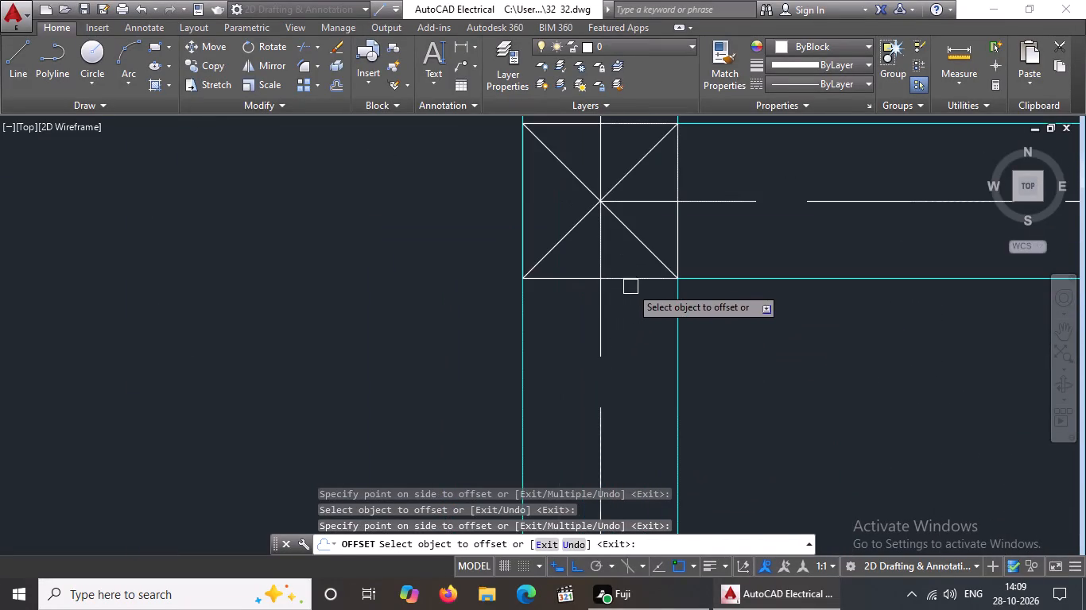
{"action": "left_click", "coordinate": [632, 280]}
{"action": "left_click", "coordinate": [631, 351]}
{"action": "left_click", "coordinate": [631, 362]}
{"action": "left_click_drag", "start_coordinate": [631, 446], "coordinate": [640, 435]}
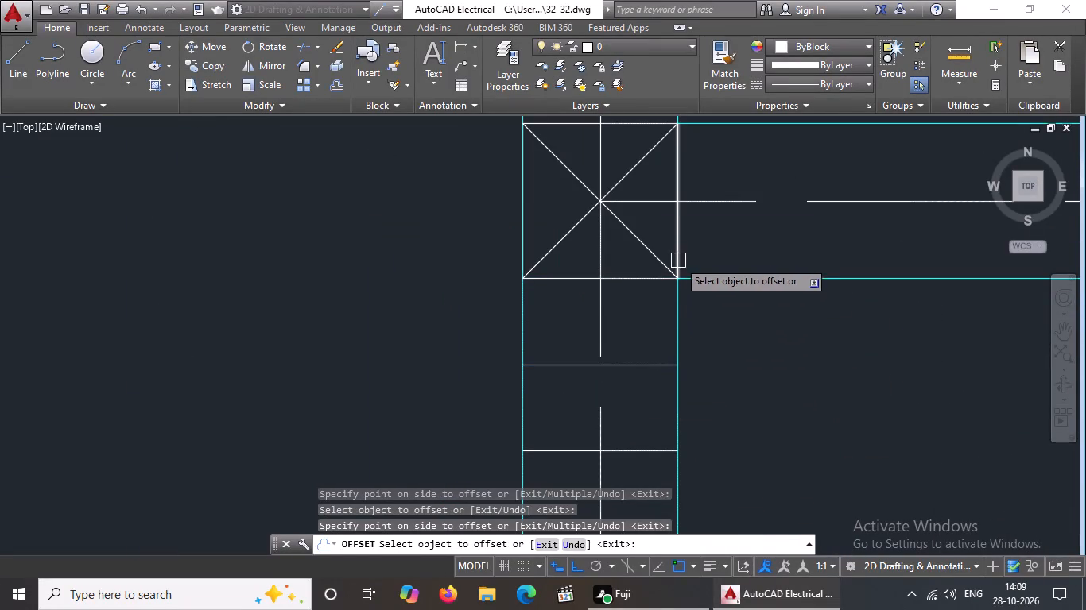
{"action": "left_click_drag", "start_coordinate": [677, 250], "coordinate": [728, 239]}
{"action": "left_click", "coordinate": [837, 230]}
{"action": "left_click_drag", "start_coordinate": [763, 237], "coordinate": [786, 230]}
{"action": "left_click", "coordinate": [832, 226]}
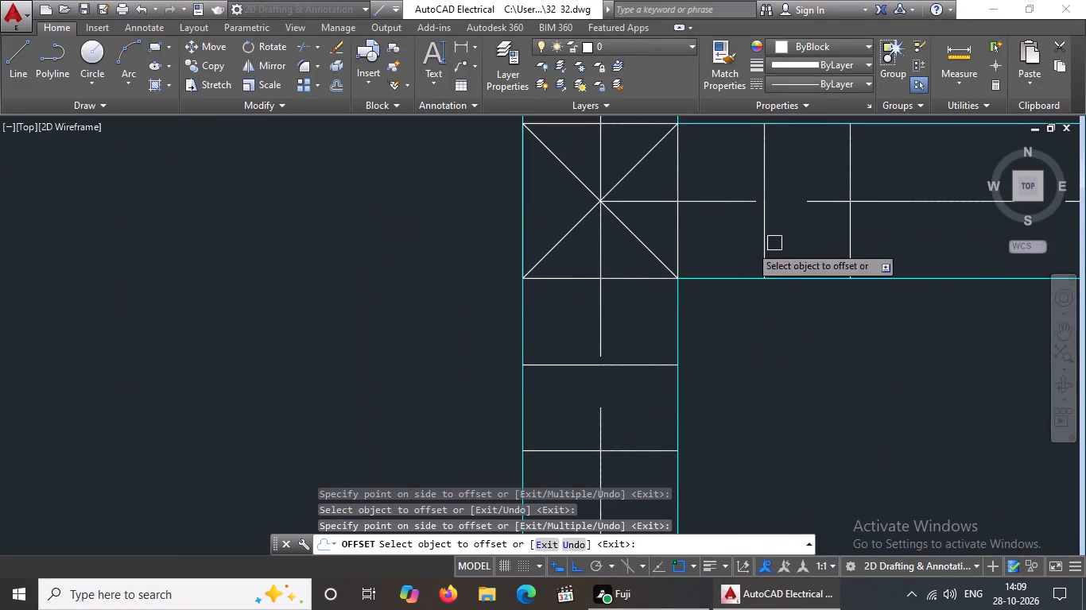
Offset the left and top edges of the second-row middle column outward twice each at 5" spacing.
{"action": "left_click", "coordinate": [517, 226]}
{"action": "left_click", "coordinate": [482, 254]}
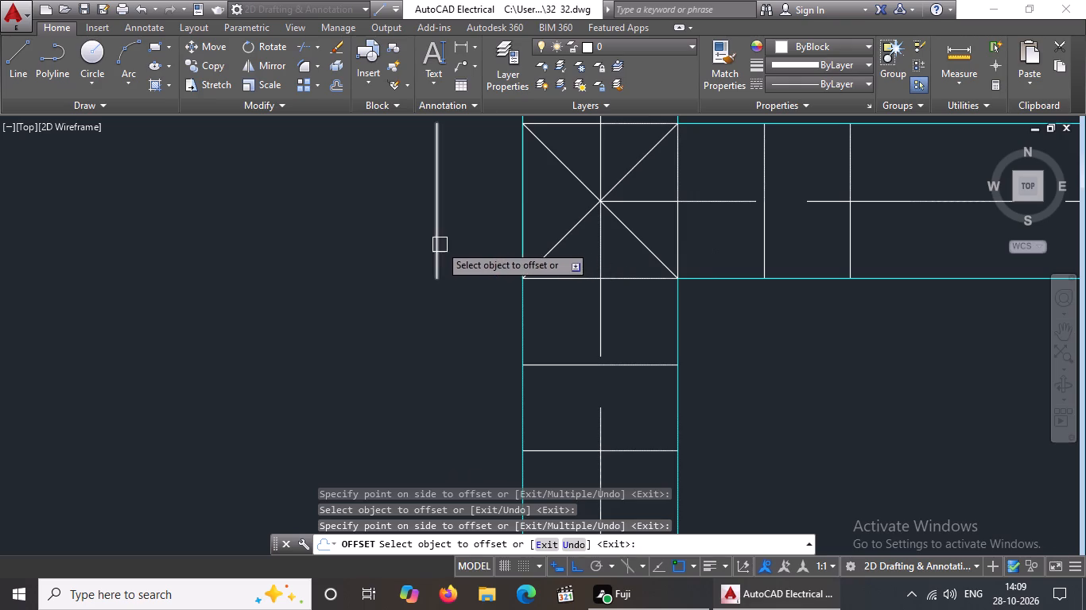
{"action": "left_click", "coordinate": [440, 245]}
{"action": "left_click", "coordinate": [348, 281]}
{"action": "scroll", "coordinate": [357, 281], "scroll_direction": "down", "scroll_amount": 2}
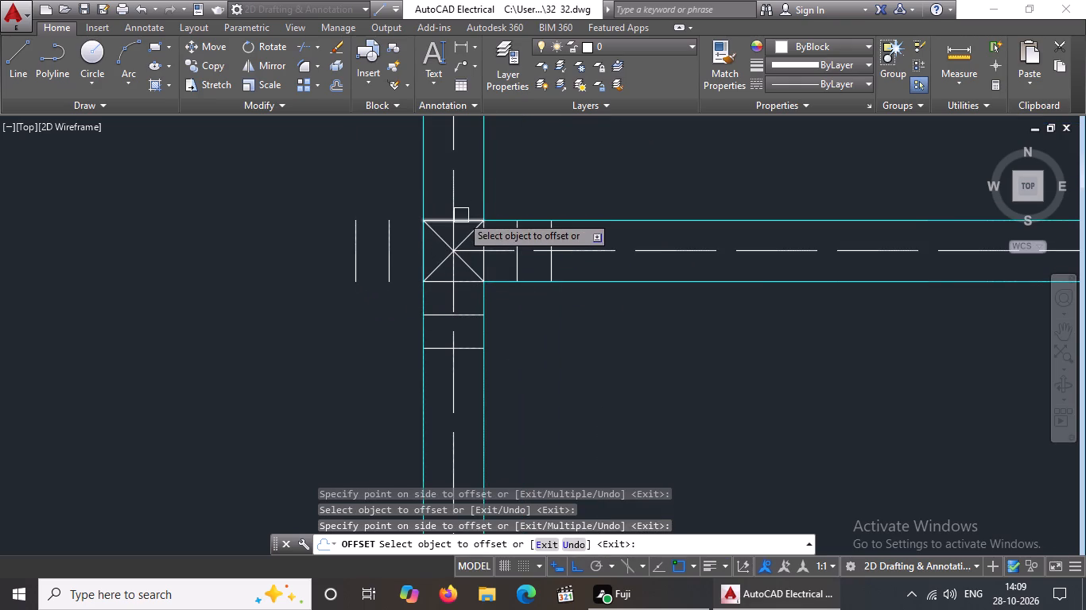
{"action": "left_click_drag", "start_coordinate": [463, 221], "coordinate": [469, 214]}
{"action": "left_click", "coordinate": [479, 197]}
{"action": "left_click_drag", "start_coordinate": [474, 188], "coordinate": [477, 180]}
{"action": "left_click", "coordinate": [486, 151]}
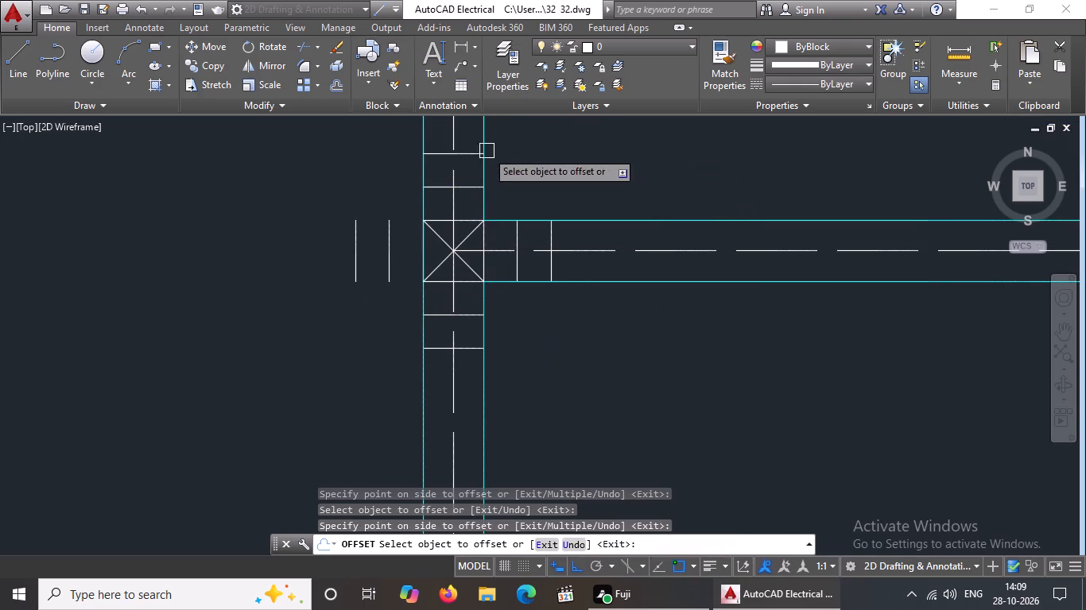
Offset the left and top edges of the third-row left column outward twice each at 5" spacing.
{"action": "scroll", "coordinate": [487, 160], "scroll_direction": "down", "scroll_amount": 6}
{"action": "scroll", "coordinate": [512, 185], "scroll_direction": "up", "scroll_amount": 2}
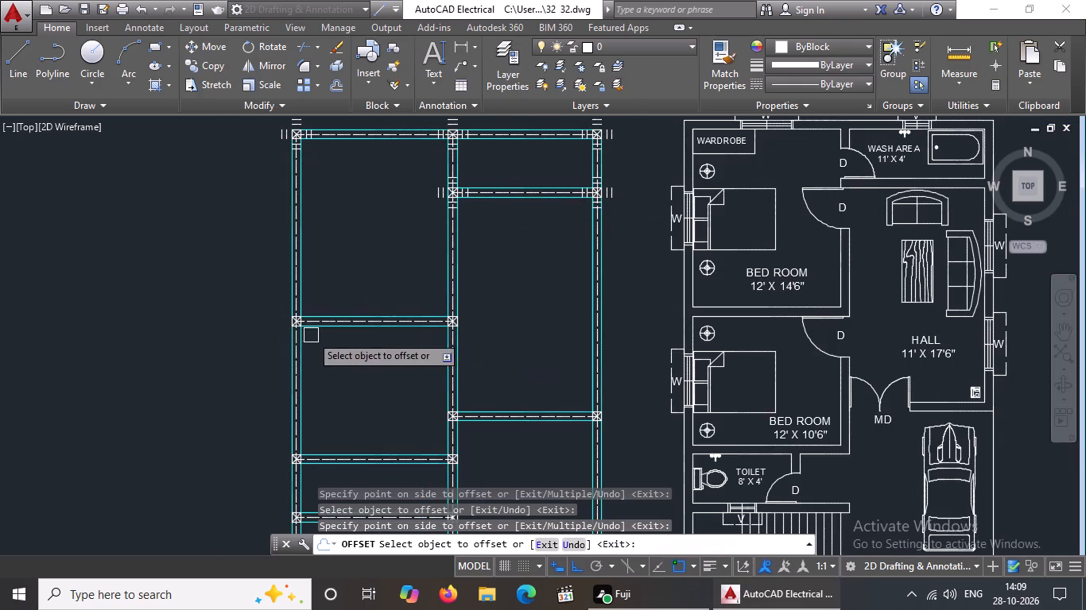
{"action": "scroll", "coordinate": [278, 322], "scroll_direction": "up", "scroll_amount": 4}
{"action": "left_click", "coordinate": [320, 315]}
{"action": "left_click", "coordinate": [272, 334]}
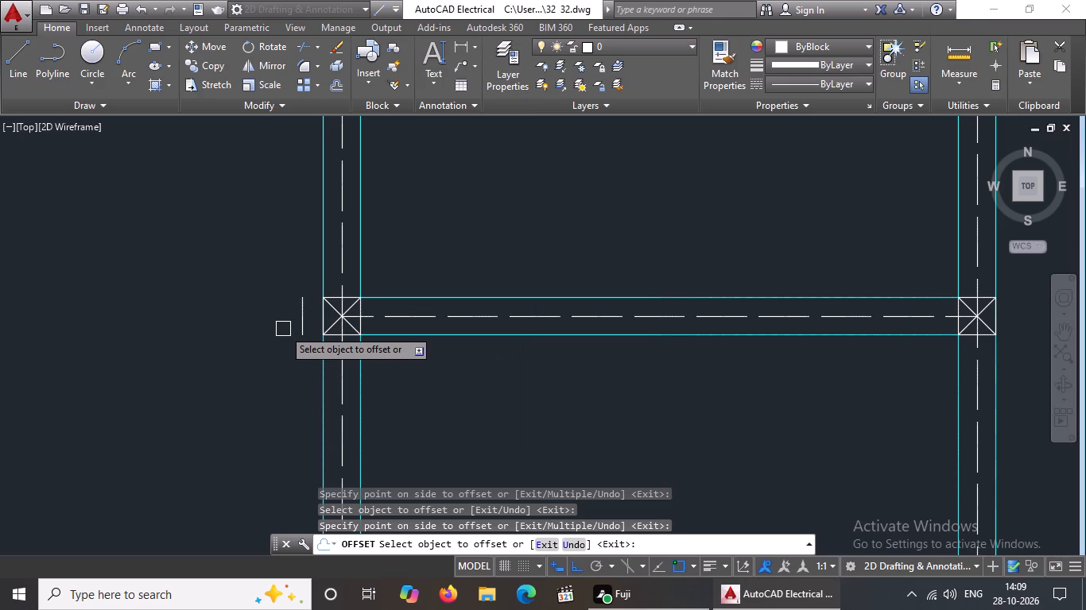
{"action": "left_click", "coordinate": [302, 314]}
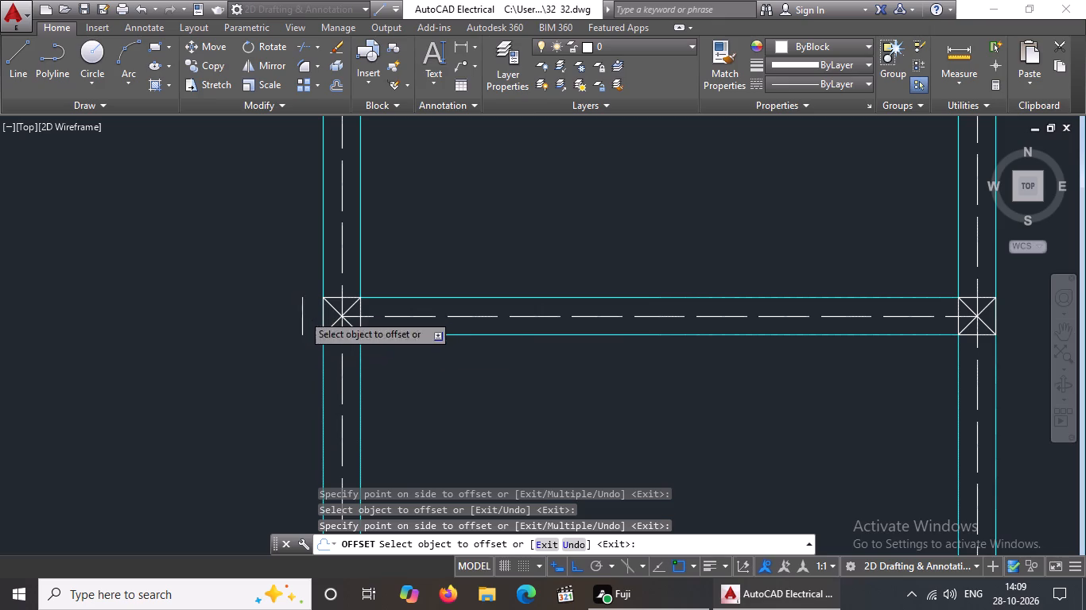
{"action": "left_click_drag", "start_coordinate": [242, 328], "coordinate": [260, 321]}
{"action": "scroll", "coordinate": [363, 293], "scroll_direction": "up", "scroll_amount": 2}
{"action": "left_click_drag", "start_coordinate": [326, 300], "coordinate": [347, 266]}
{"action": "left_click", "coordinate": [363, 237]}
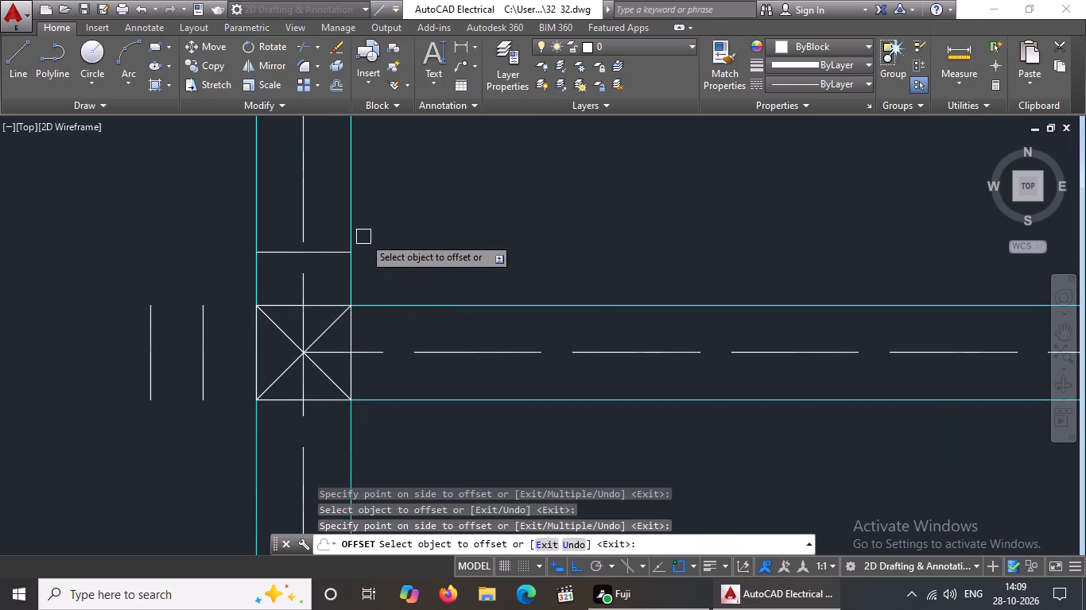
{"action": "left_click_drag", "start_coordinate": [328, 252], "coordinate": [335, 234]}
{"action": "left_click", "coordinate": [343, 211]}
Offset the right and bottom edges of the third-row left column into the adjoining beams twice each at 5" spacing.
{"action": "left_click_drag", "start_coordinate": [350, 379], "coordinate": [367, 376]}
{"action": "left_click", "coordinate": [434, 367]}
{"action": "left_click_drag", "start_coordinate": [405, 372], "coordinate": [429, 367]}
{"action": "left_click", "coordinate": [509, 366]}
{"action": "left_click_drag", "start_coordinate": [322, 397], "coordinate": [321, 405]}
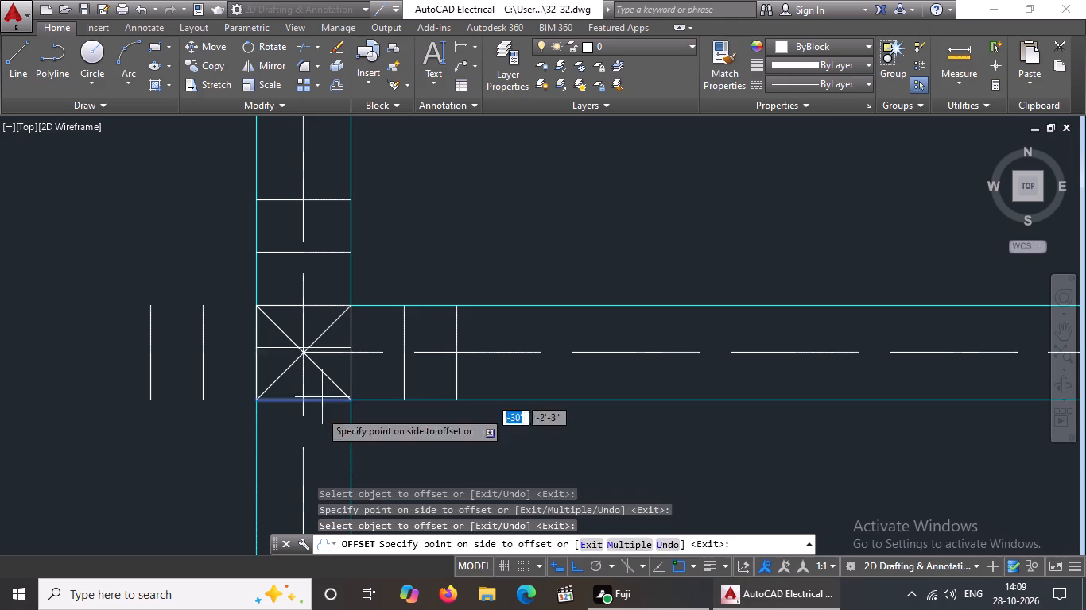
{"action": "left_click", "coordinate": [316, 445]}
{"action": "left_click", "coordinate": [326, 455]}
{"action": "left_click_drag", "start_coordinate": [312, 512], "coordinate": [319, 501]}
Offset the right and left edges of the third-row middle column outward twice each at 5" spacing.
{"action": "scroll", "coordinate": [387, 326], "scroll_direction": "down", "scroll_amount": 5}
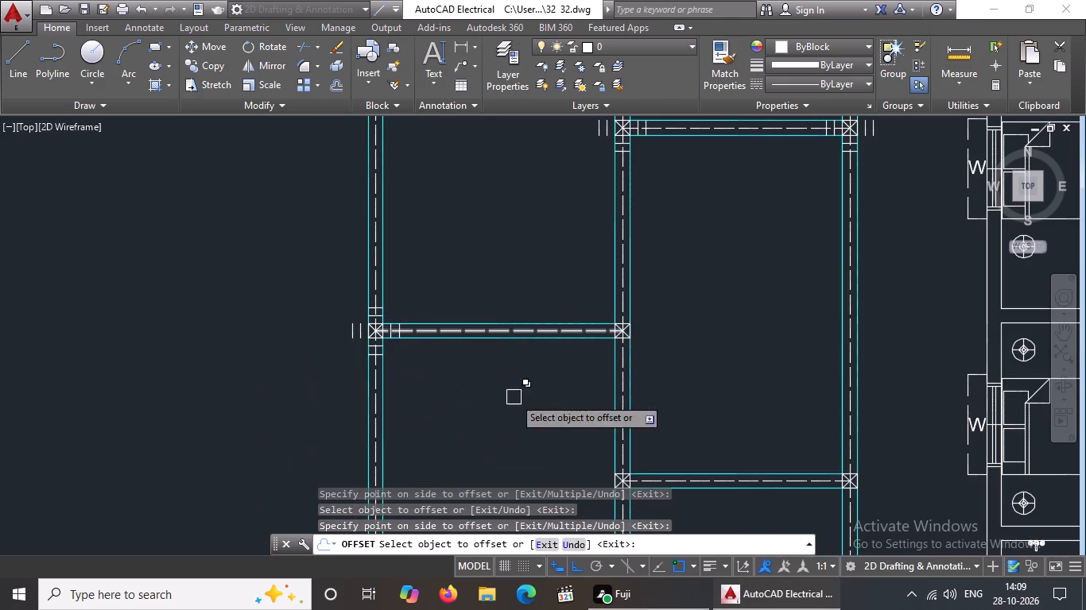
{"action": "scroll", "coordinate": [693, 336], "scroll_direction": "up", "scroll_amount": 3}
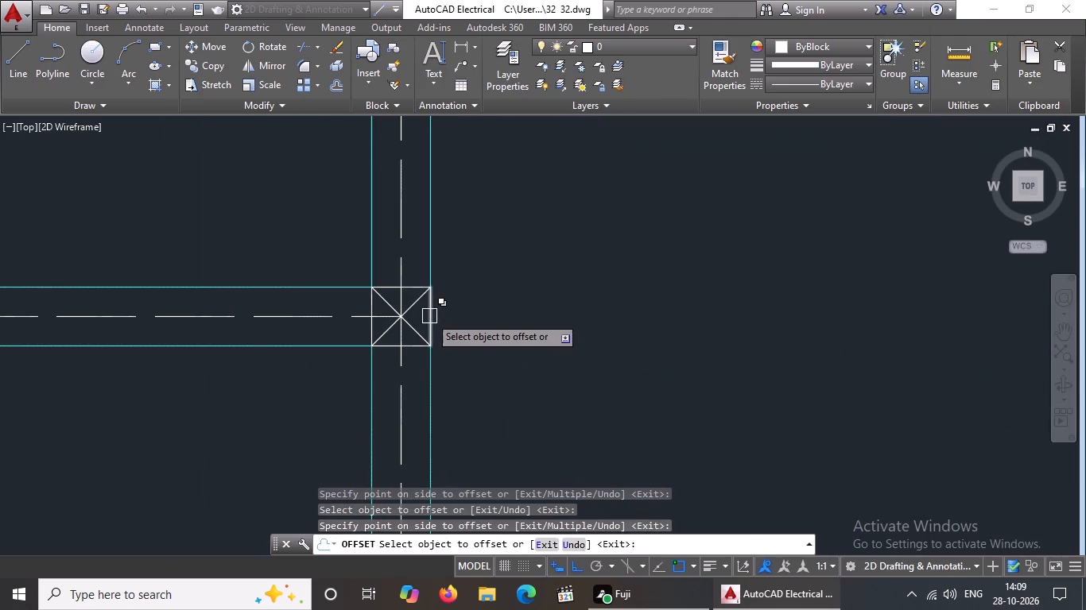
{"action": "left_click_drag", "start_coordinate": [430, 315], "coordinate": [448, 312]}
{"action": "left_click", "coordinate": [503, 310]}
{"action": "left_click", "coordinate": [466, 322]}
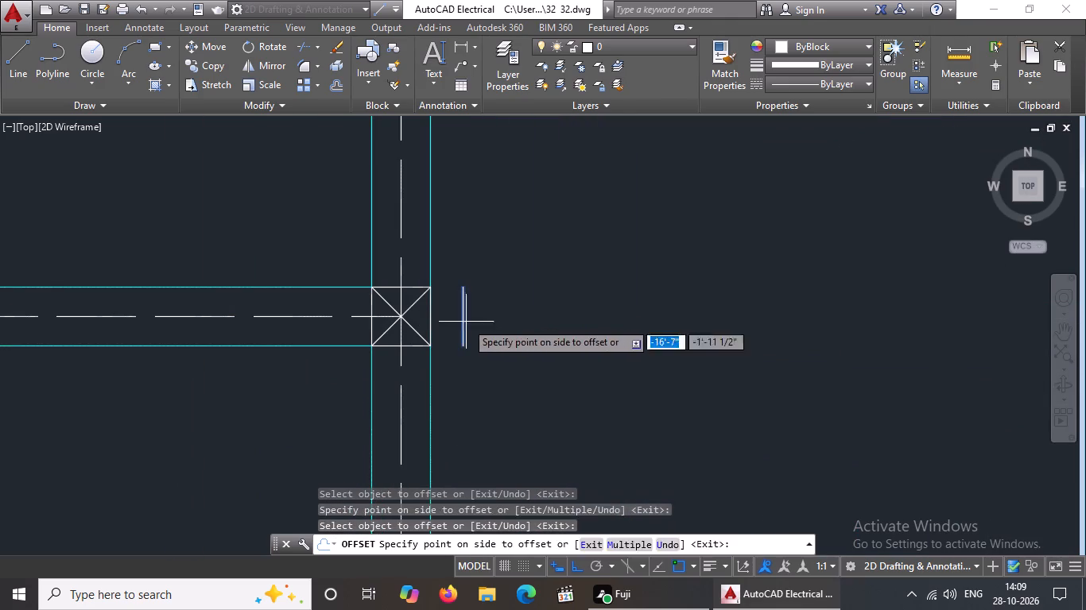
{"action": "left_click", "coordinate": [516, 307]}
{"action": "scroll", "coordinate": [408, 314], "scroll_direction": "up", "scroll_amount": 2}
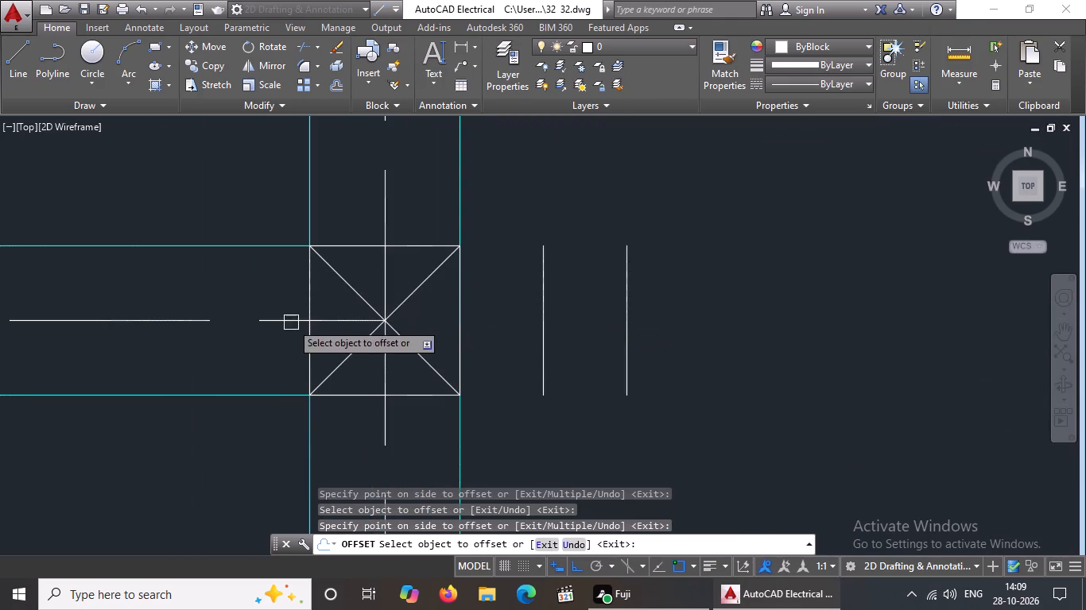
{"action": "left_click", "coordinate": [309, 338]}
{"action": "left_click", "coordinate": [264, 356]}
{"action": "left_click", "coordinate": [227, 349]}
{"action": "left_click", "coordinate": [176, 367]}
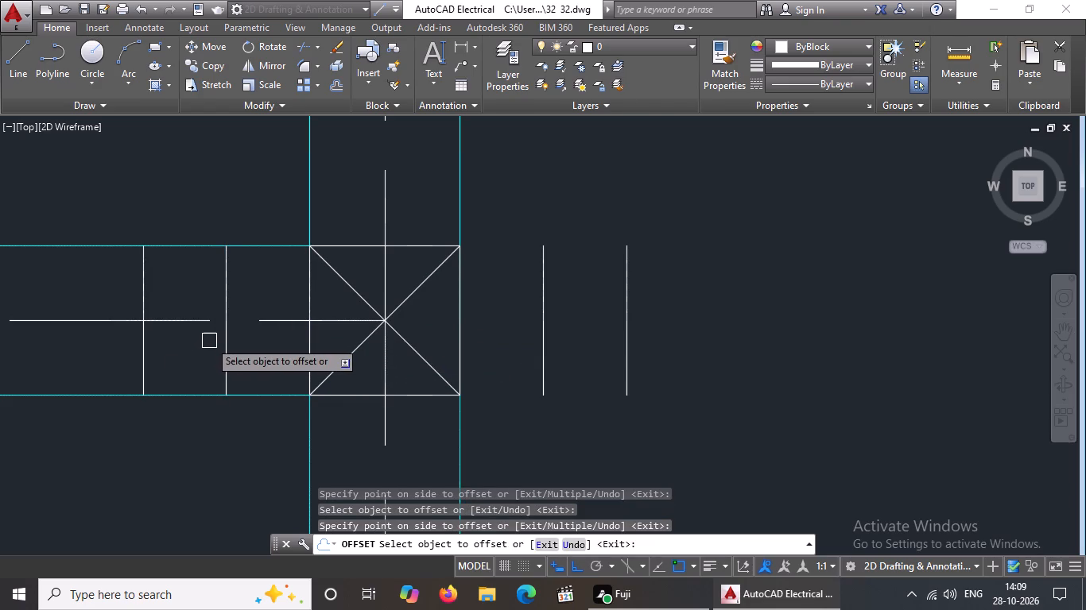
Offset the top and bottom edges of the third-row middle column into the vertical beam twice each at 5" spacing.
{"action": "left_click_drag", "start_coordinate": [338, 246], "coordinate": [348, 230]}
{"action": "left_click", "coordinate": [353, 219]}
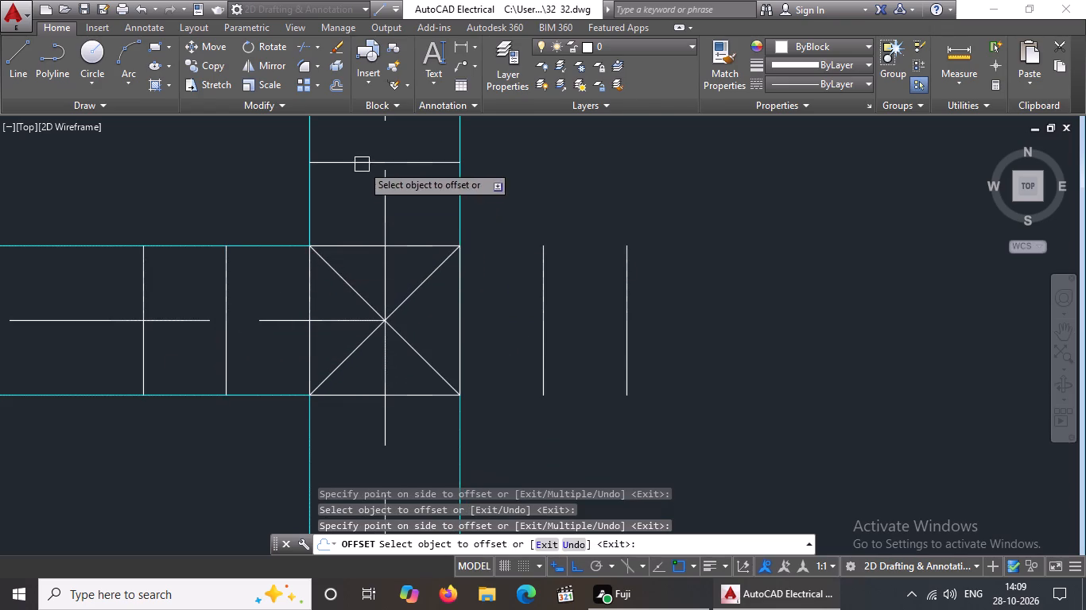
{"action": "scroll", "coordinate": [370, 178], "scroll_direction": "down", "scroll_amount": 5}
{"action": "scroll", "coordinate": [378, 199], "scroll_direction": "up", "scroll_amount": 3}
{"action": "left_click_drag", "start_coordinate": [380, 300], "coordinate": [382, 288]}
{"action": "left_click", "coordinate": [389, 264]}
{"action": "left_click", "coordinate": [409, 389]}
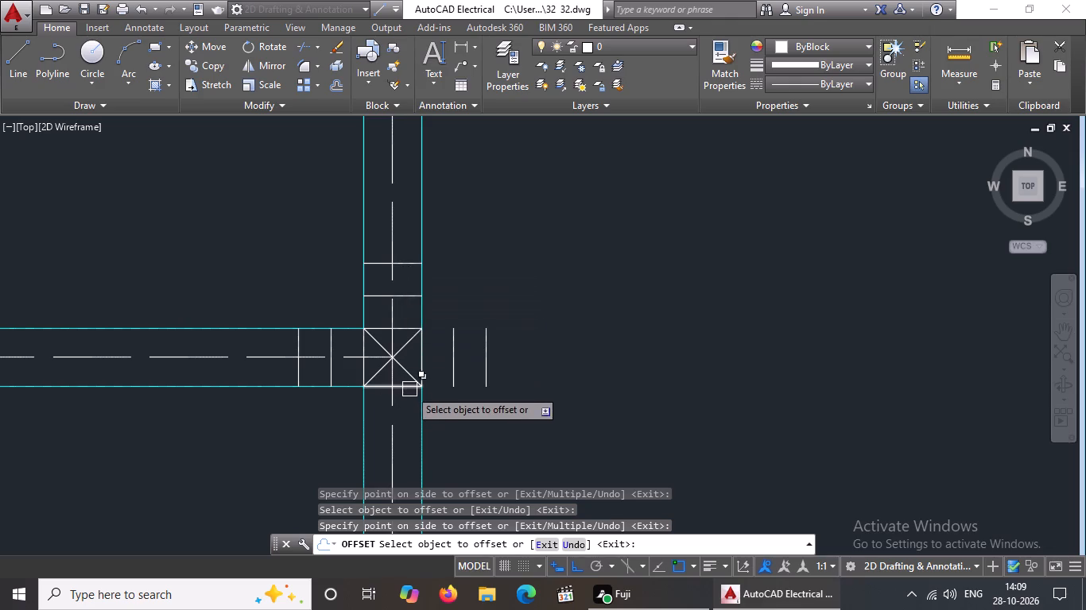
{"action": "left_click", "coordinate": [403, 435]}
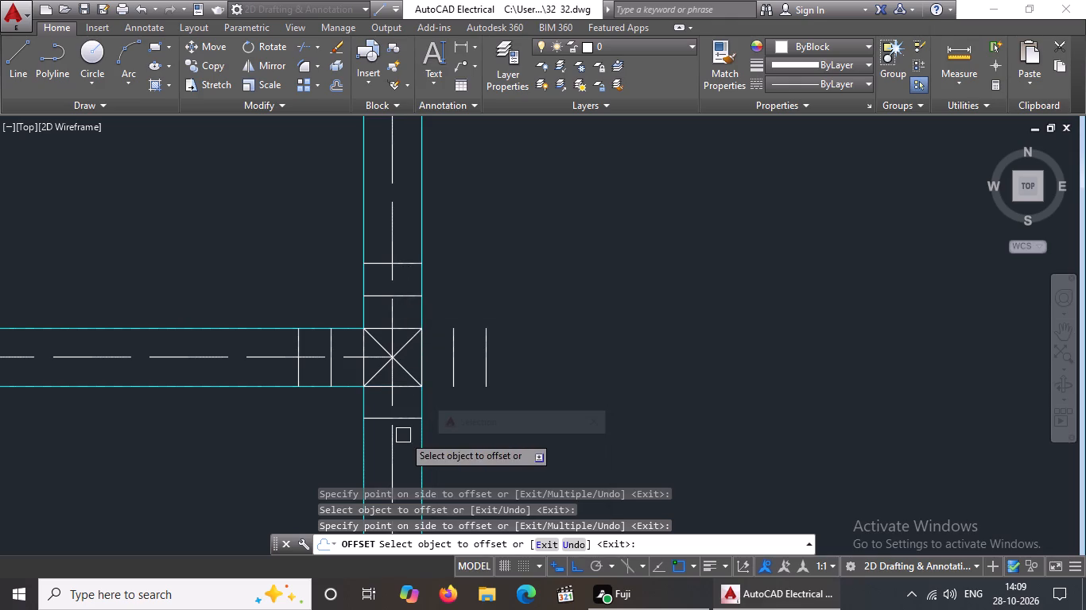
{"action": "left_click", "coordinate": [408, 417]}
{"action": "left_click", "coordinate": [398, 459]}
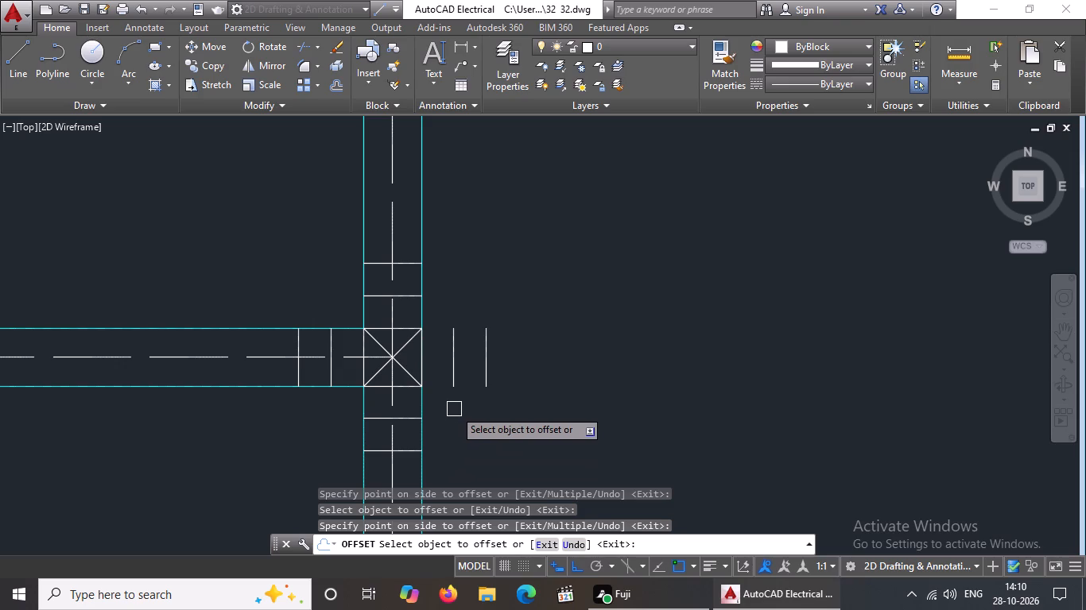
Offset the bottom and right edges of the middle column at the left end of the next right-bay beam down twice each at 5" spacing.
{"action": "scroll", "coordinate": [456, 390], "scroll_direction": "down", "scroll_amount": 4}
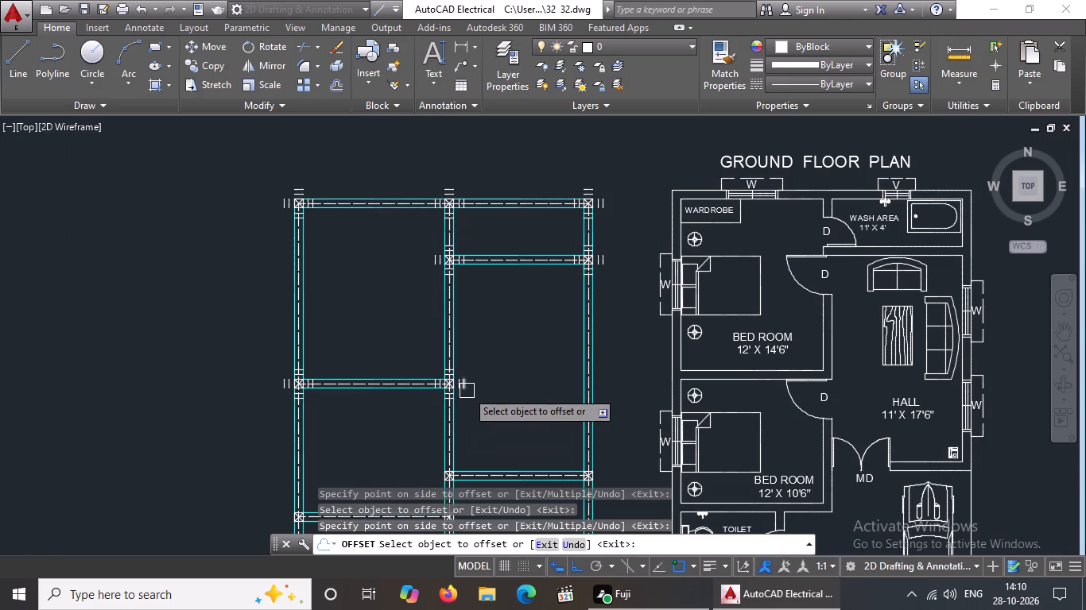
{"action": "scroll", "coordinate": [467, 396], "scroll_direction": "down", "scroll_amount": 1}
{"action": "scroll", "coordinate": [471, 469], "scroll_direction": "up", "scroll_amount": 4}
{"action": "scroll", "coordinate": [370, 350], "scroll_direction": "up", "scroll_amount": 3}
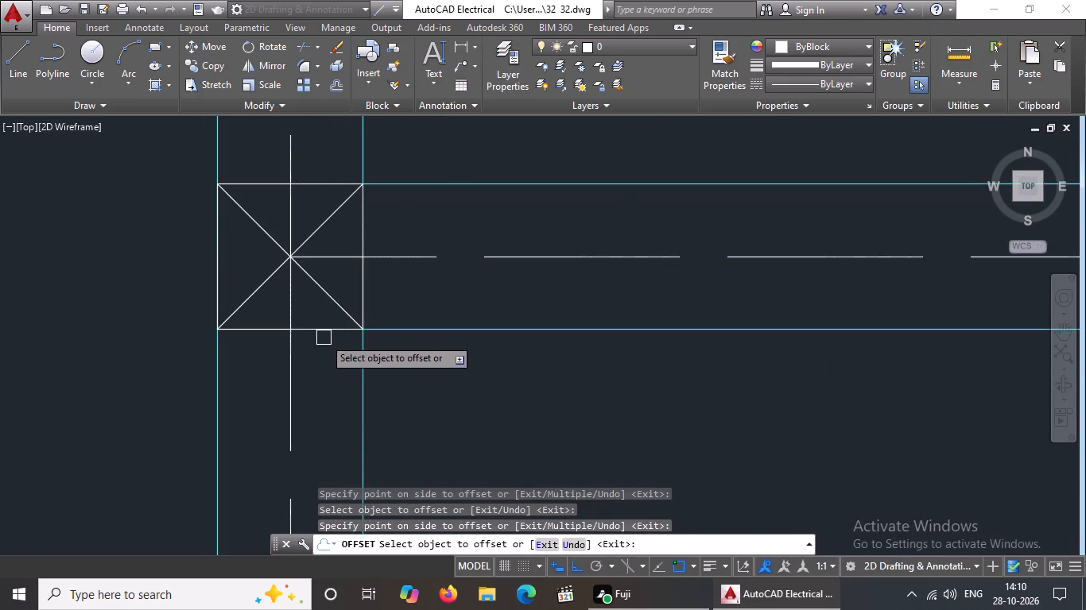
{"action": "left_click_drag", "start_coordinate": [329, 326], "coordinate": [328, 335]}
{"action": "left_click", "coordinate": [324, 415]}
{"action": "left_click", "coordinate": [324, 411]}
{"action": "left_click", "coordinate": [328, 465]}
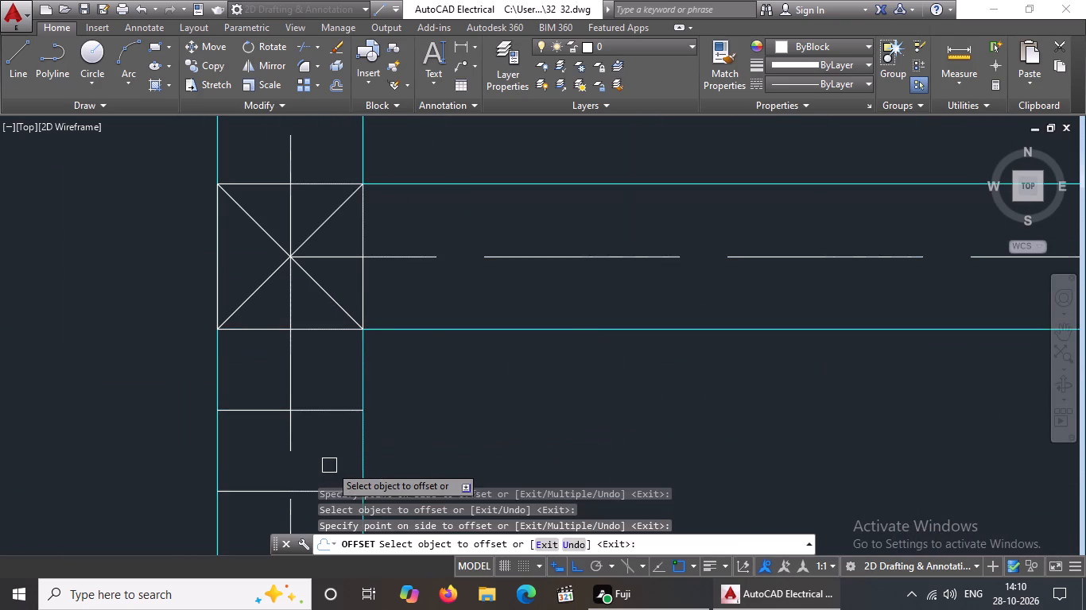
{"action": "left_click_drag", "start_coordinate": [357, 296], "coordinate": [358, 295]}
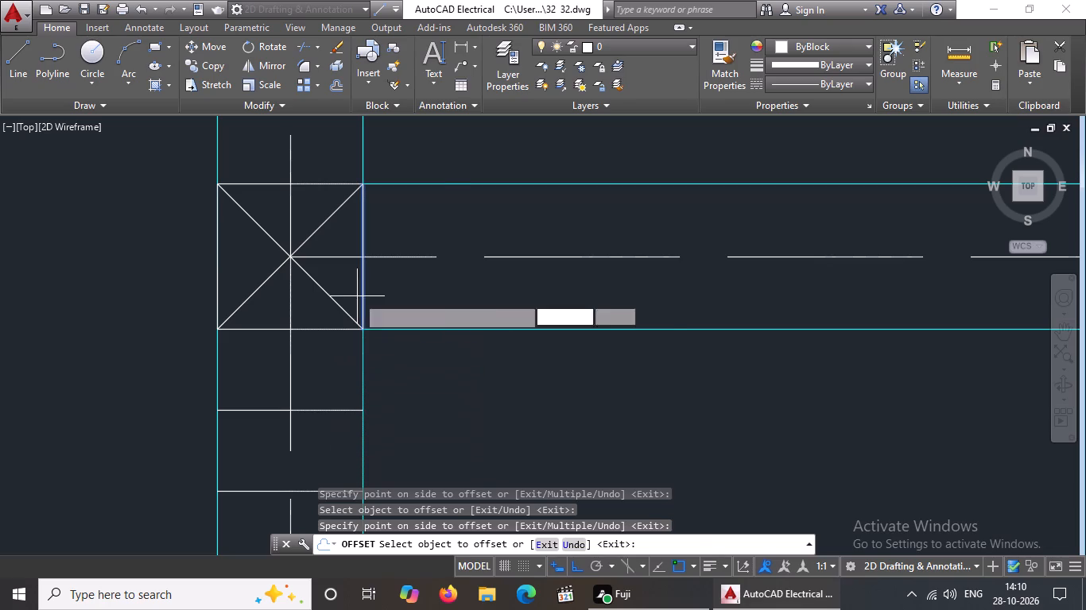
{"action": "left_click_drag", "start_coordinate": [358, 295], "coordinate": [392, 288]}
{"action": "left_click", "coordinate": [460, 284]}
{"action": "left_click", "coordinate": [444, 302]}
{"action": "left_click", "coordinate": [521, 295]}
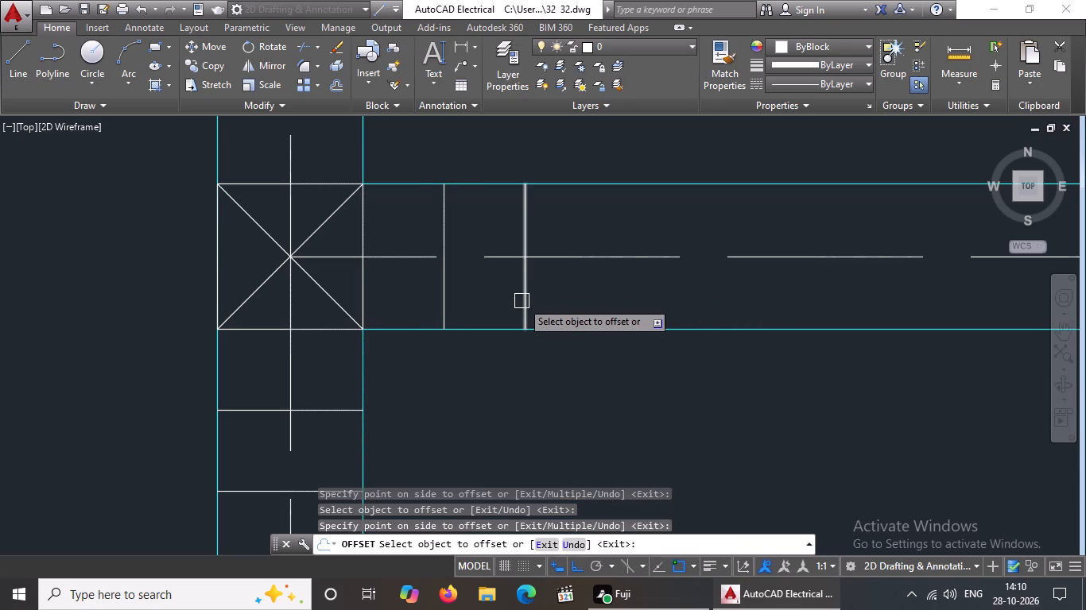
Offset the left and top edges of the middle column at the left end of the right-bay beam outward twice each at 5" spacing.
{"action": "scroll", "coordinate": [520, 308], "scroll_direction": "down", "scroll_amount": 1}
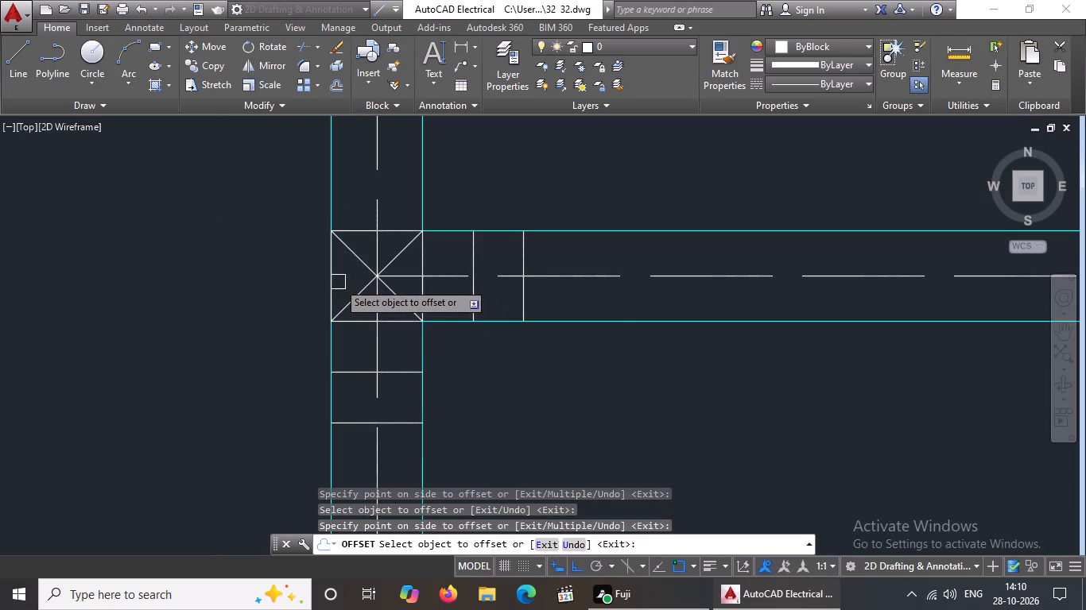
{"action": "left_click_drag", "start_coordinate": [332, 275], "coordinate": [308, 289]}
{"action": "left_click", "coordinate": [258, 304]}
{"action": "left_click_drag", "start_coordinate": [279, 278], "coordinate": [267, 291]}
{"action": "left_click", "coordinate": [234, 324]}
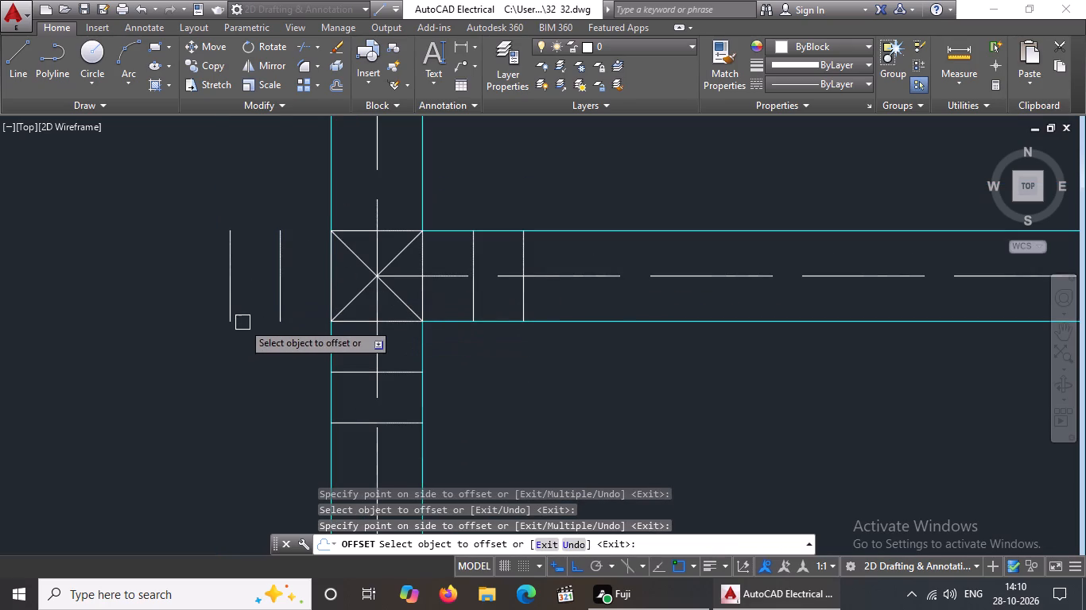
{"action": "scroll", "coordinate": [243, 322], "scroll_direction": "down", "scroll_amount": 3}
{"action": "scroll", "coordinate": [301, 295], "scroll_direction": "up", "scroll_amount": 2}
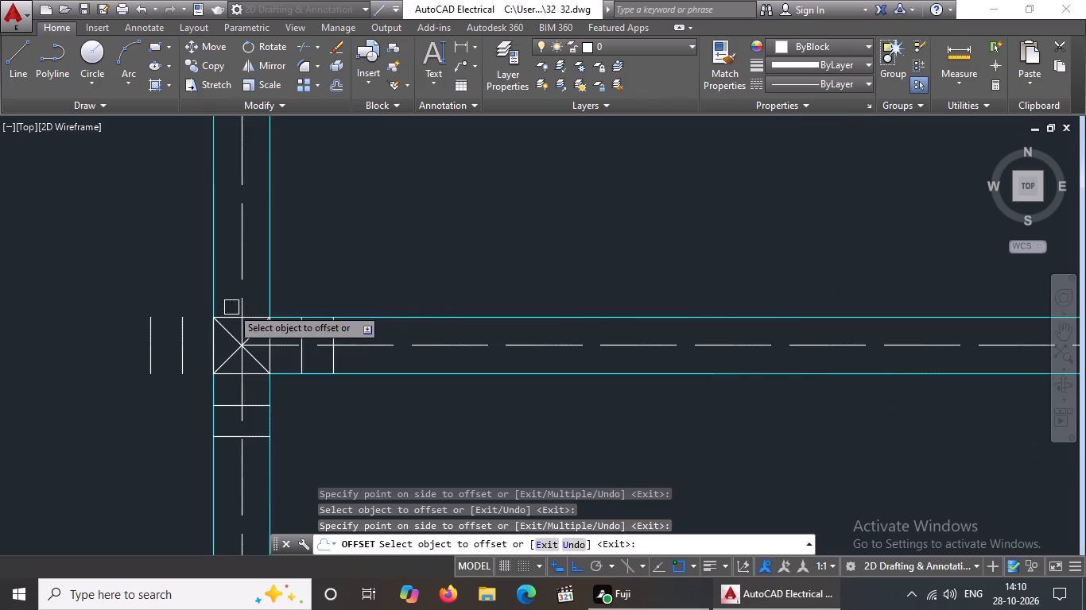
{"action": "scroll", "coordinate": [260, 311], "scroll_direction": "up", "scroll_amount": 3}
{"action": "left_click_drag", "start_coordinate": [249, 331], "coordinate": [254, 318]}
{"action": "left_click", "coordinate": [262, 295]}
{"action": "left_click_drag", "start_coordinate": [263, 198], "coordinate": [264, 196]}
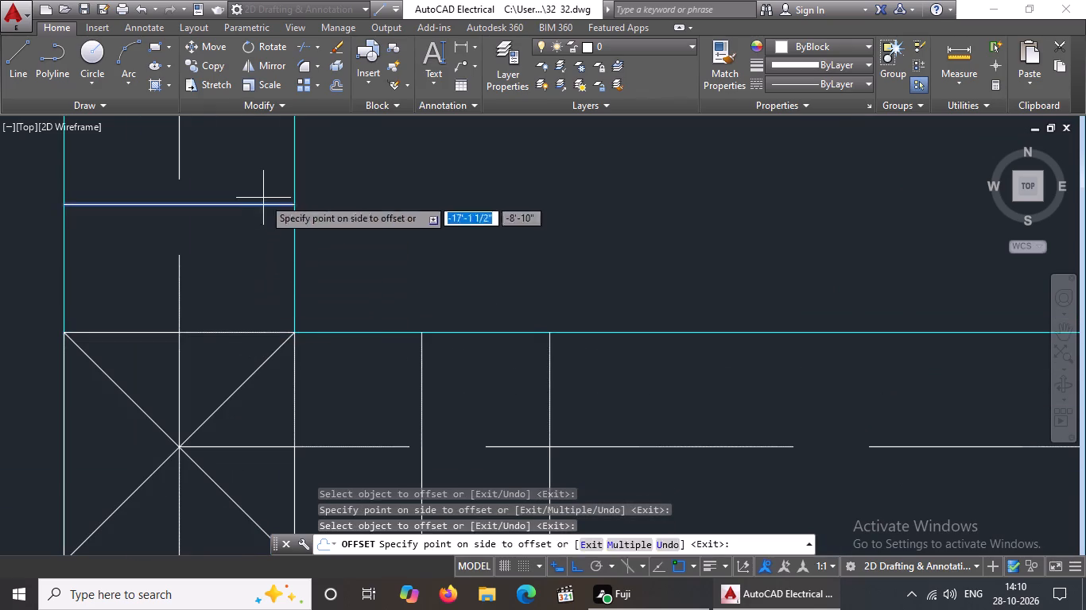
{"action": "left_click_drag", "start_coordinate": [264, 196], "coordinate": [269, 183]}
{"action": "left_click", "coordinate": [279, 158]}
Offset the right and left edges of the column at the right end of the same right-bay beam outward twice each at 5" spacing.
{"action": "scroll", "coordinate": [306, 189], "scroll_direction": "down", "scroll_amount": 5}
{"action": "scroll", "coordinate": [676, 280], "scroll_direction": "up", "scroll_amount": 2}
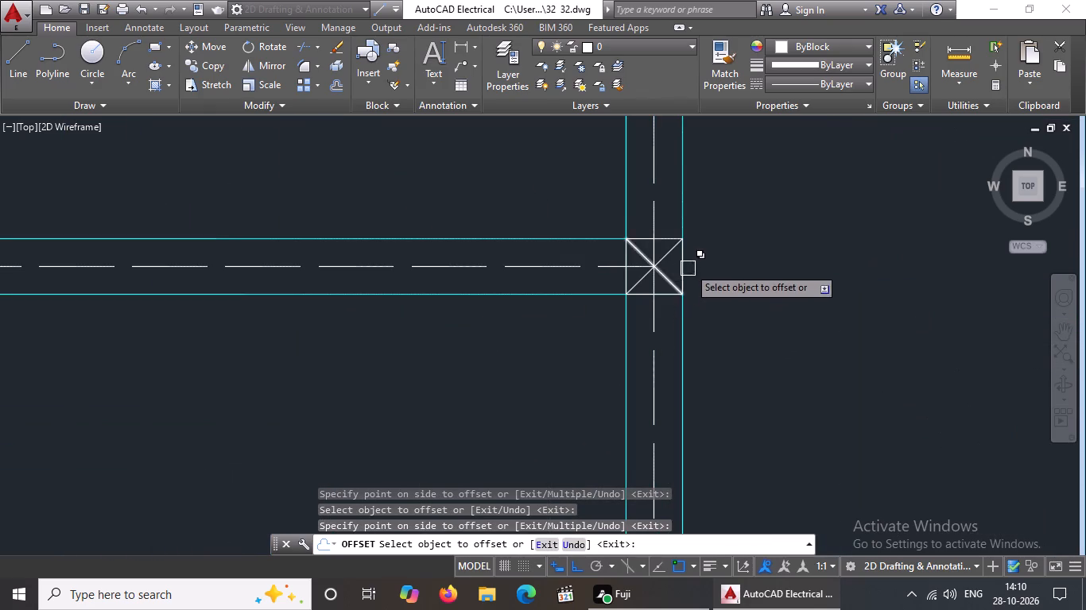
{"action": "left_click_drag", "start_coordinate": [686, 265], "coordinate": [707, 260]}
{"action": "left_click", "coordinate": [734, 253]}
{"action": "left_click_drag", "start_coordinate": [711, 262], "coordinate": [720, 262]}
{"action": "left_click", "coordinate": [754, 258]}
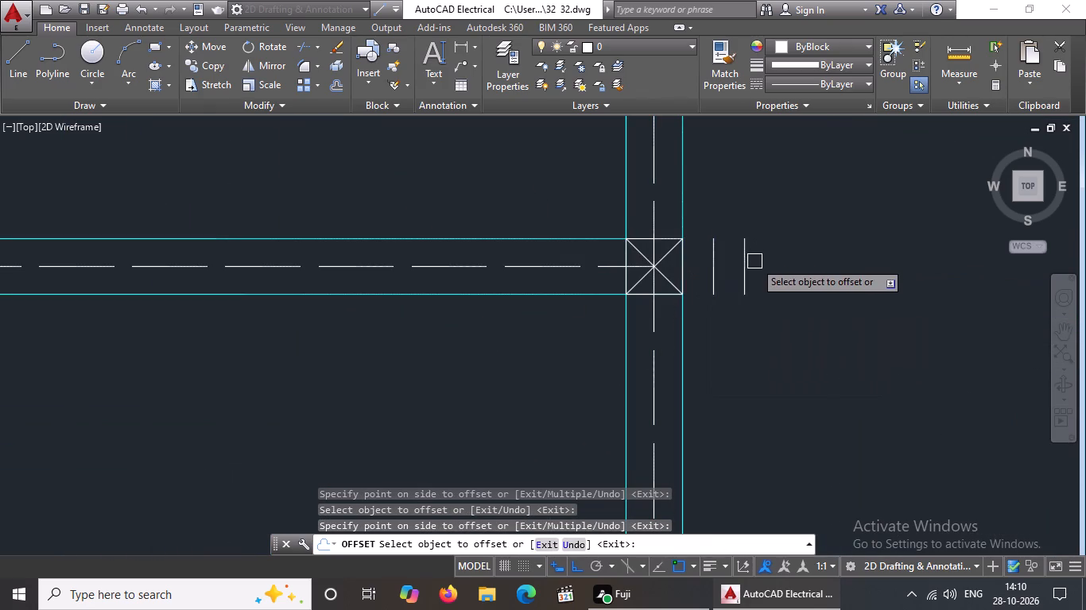
{"action": "scroll", "coordinate": [615, 292], "scroll_direction": "up", "scroll_amount": 2}
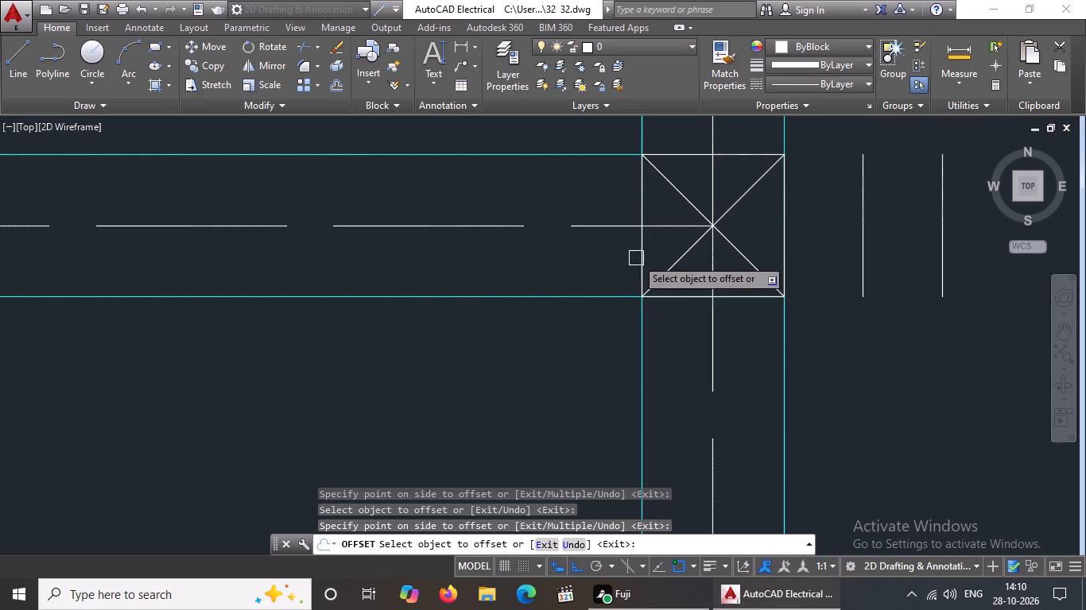
{"action": "left_click", "coordinate": [638, 255]}
{"action": "left_click", "coordinate": [583, 283]}
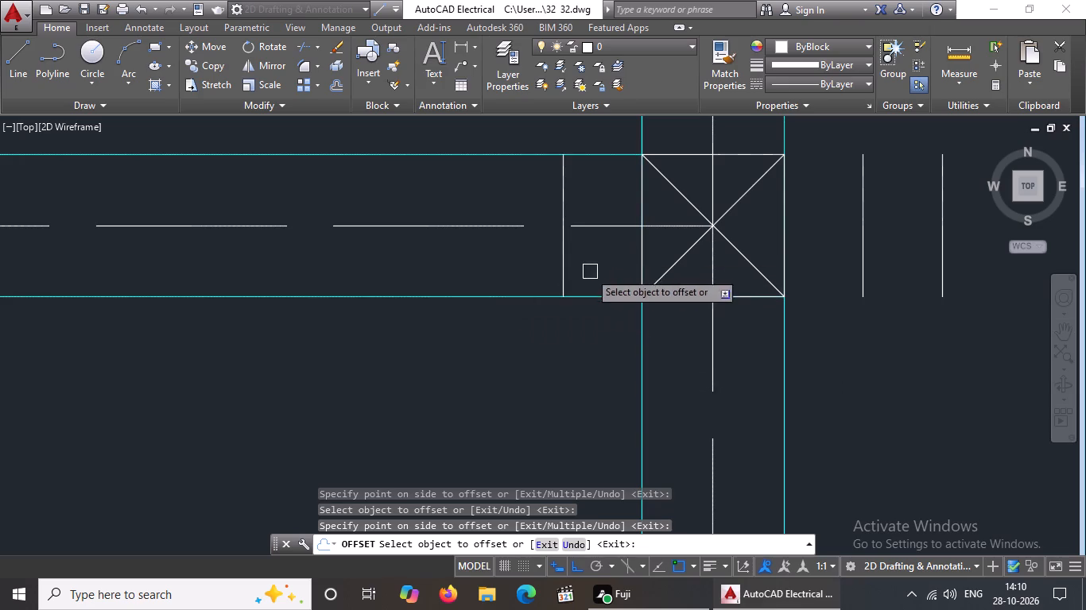
{"action": "left_click", "coordinate": [561, 261]}
{"action": "left_click", "coordinate": [483, 267]}
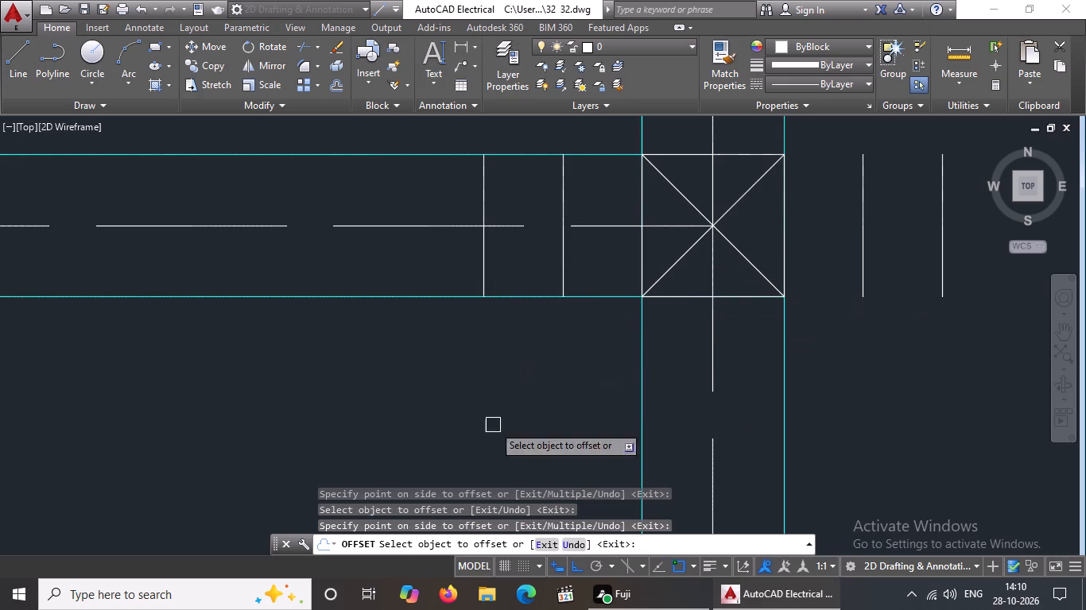
Offset the bottom and top edges of that right-end column into the vertical beam twice each at 5" spacing.
{"action": "left_click", "coordinate": [686, 289]}
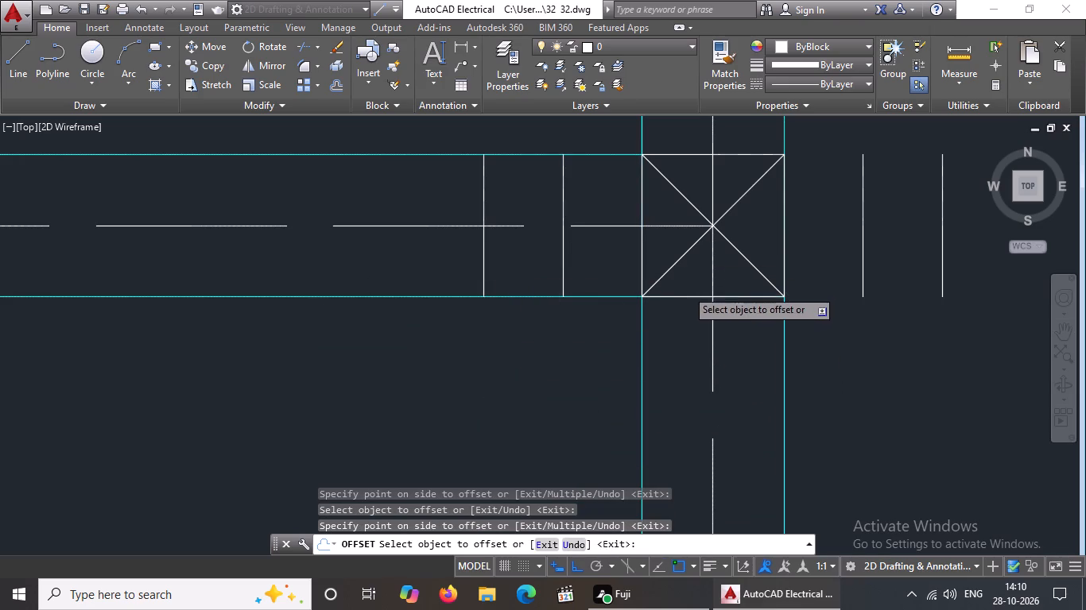
{"action": "left_click", "coordinate": [684, 372]}
{"action": "left_click", "coordinate": [676, 295]}
{"action": "left_click_drag", "start_coordinate": [673, 393], "coordinate": [676, 378]}
{"action": "left_click", "coordinate": [676, 376]}
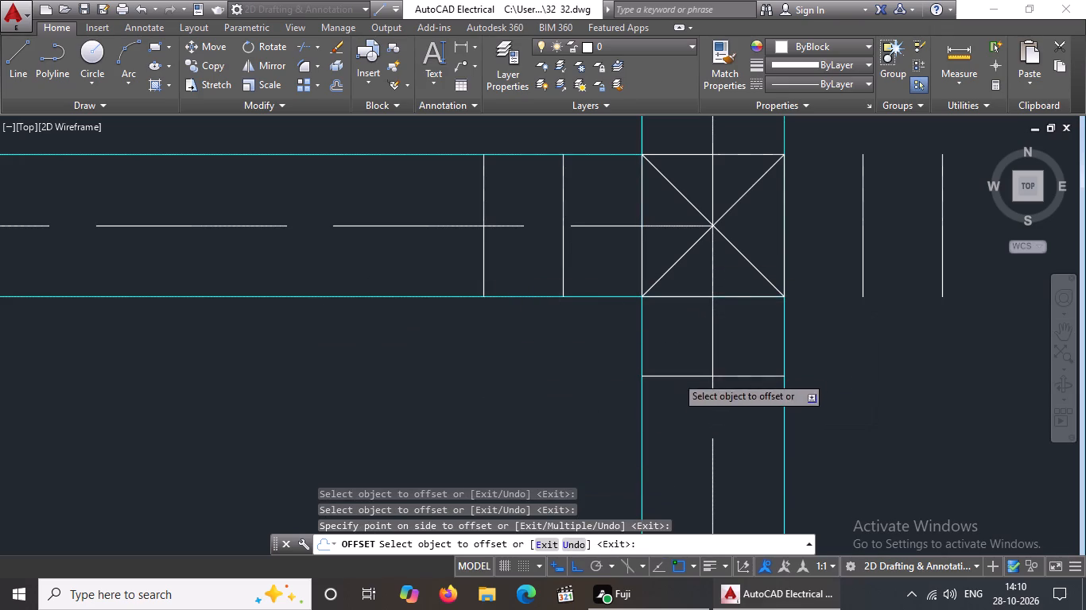
{"action": "left_click_drag", "start_coordinate": [677, 457], "coordinate": [677, 466]}
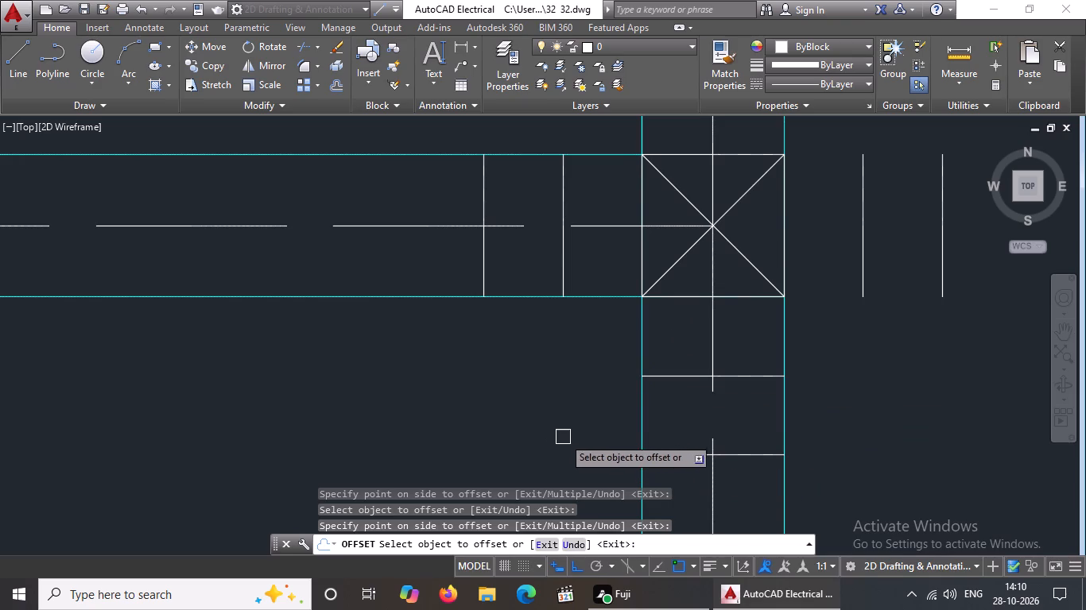
{"action": "scroll", "coordinate": [725, 361], "scroll_direction": "down", "scroll_amount": 2}
{"action": "scroll", "coordinate": [751, 277], "scroll_direction": "up", "scroll_amount": 2}
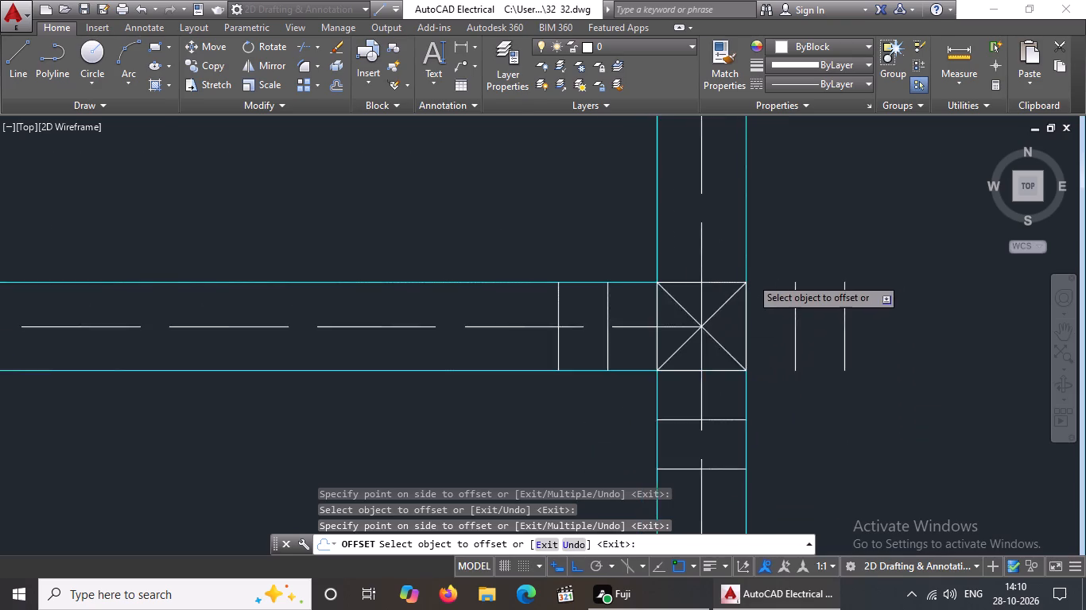
{"action": "left_click_drag", "start_coordinate": [703, 285], "coordinate": [707, 263]}
{"action": "left_click", "coordinate": [712, 238]}
{"action": "left_click_drag", "start_coordinate": [712, 209], "coordinate": [715, 195]}
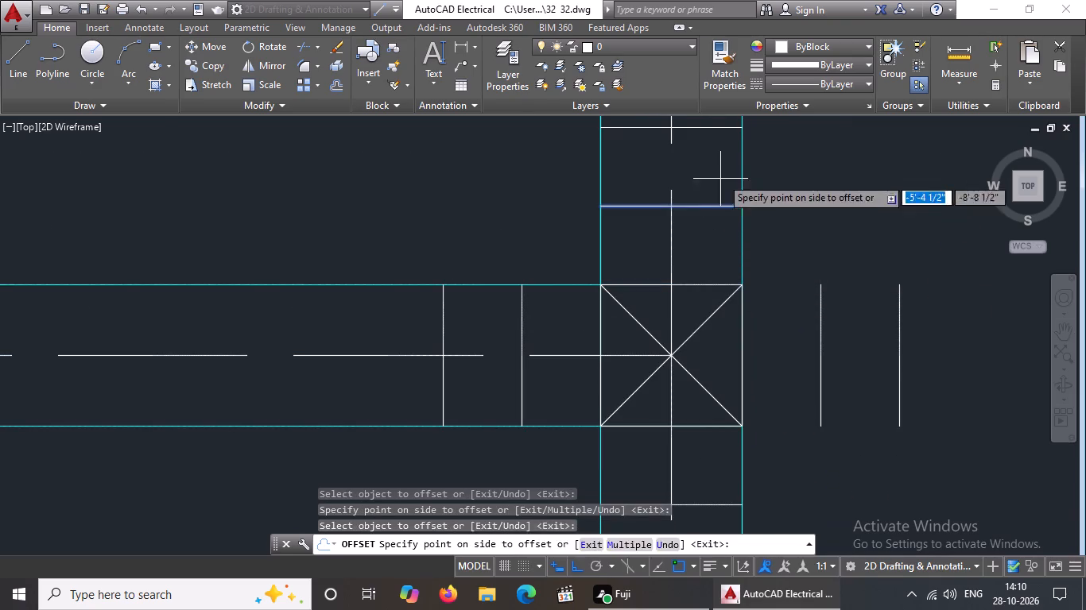
{"action": "left_click", "coordinate": [721, 175]}
Offset the bottom and right edges of the left column on the next left-bay beam down into the adjoining beams twice each at 5" spacing.
{"action": "scroll", "coordinate": [723, 175], "scroll_direction": "down", "scroll_amount": 6}
{"action": "scroll", "coordinate": [764, 276], "scroll_direction": "down", "scroll_amount": 5}
{"action": "scroll", "coordinate": [638, 284], "scroll_direction": "up", "scroll_amount": 4}
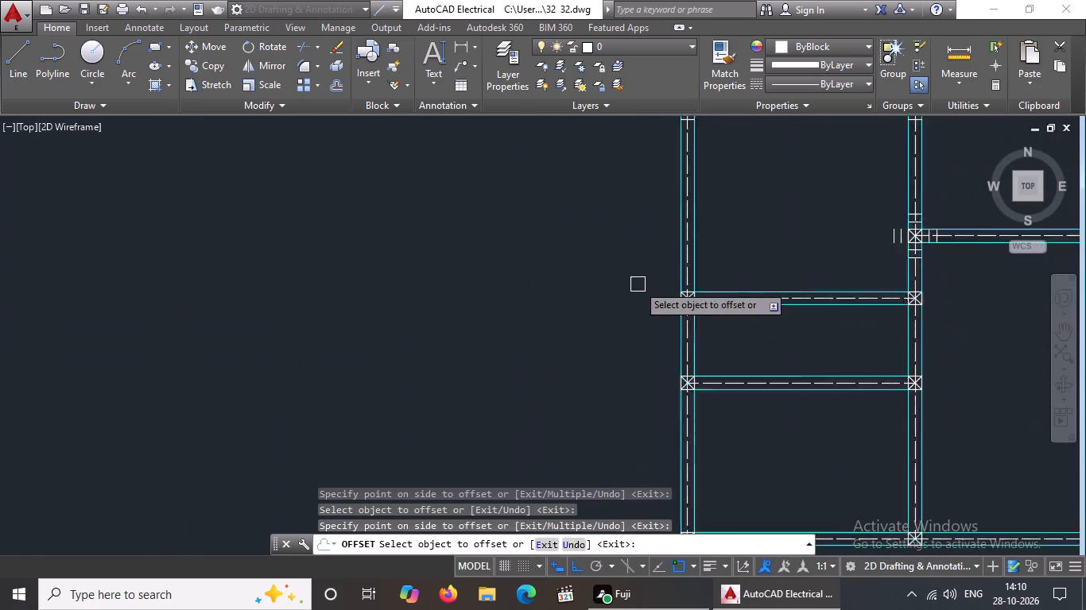
{"action": "scroll", "coordinate": [809, 317], "scroll_direction": "up", "scroll_amount": 3}
{"action": "left_click", "coordinate": [441, 315]}
{"action": "left_click", "coordinate": [446, 366]}
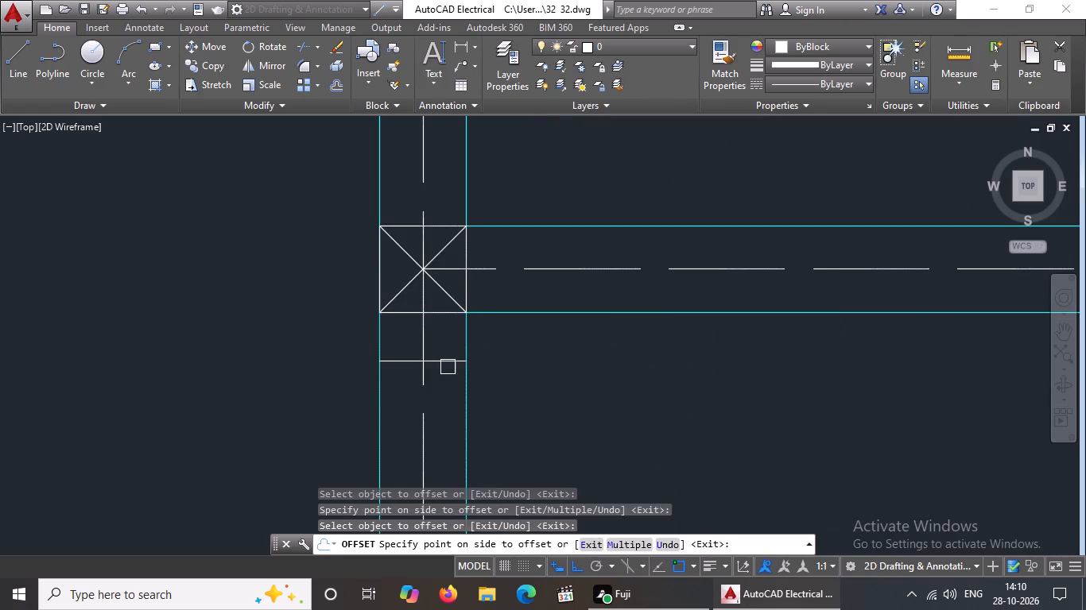
{"action": "left_click_drag", "start_coordinate": [448, 361], "coordinate": [448, 368]}
{"action": "left_click_drag", "start_coordinate": [452, 461], "coordinate": [460, 428]}
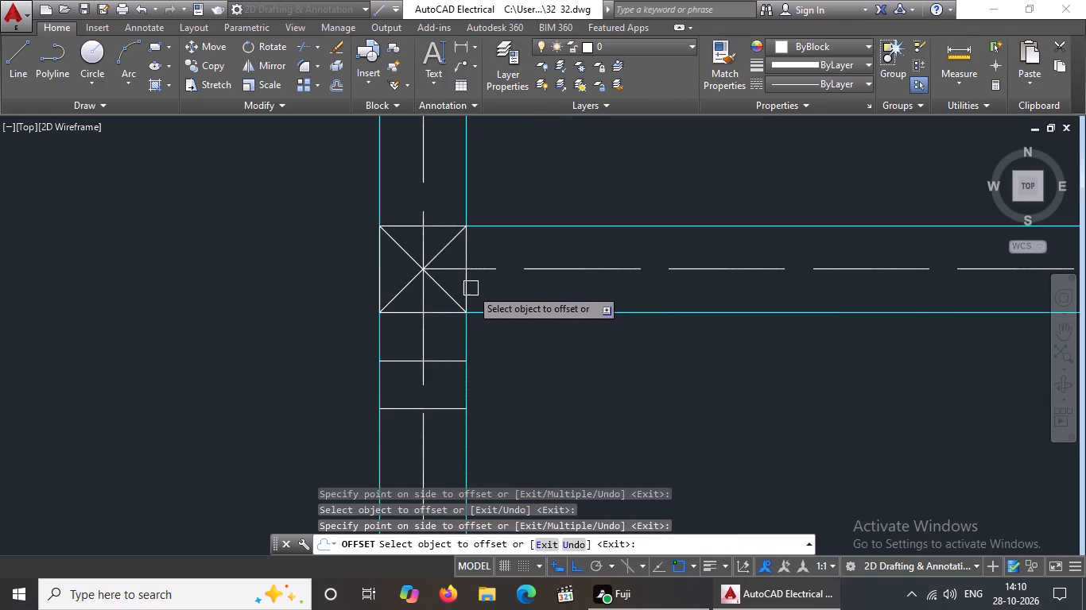
{"action": "left_click", "coordinate": [464, 284]}
{"action": "left_click", "coordinate": [471, 282]}
{"action": "left_click", "coordinate": [513, 286]}
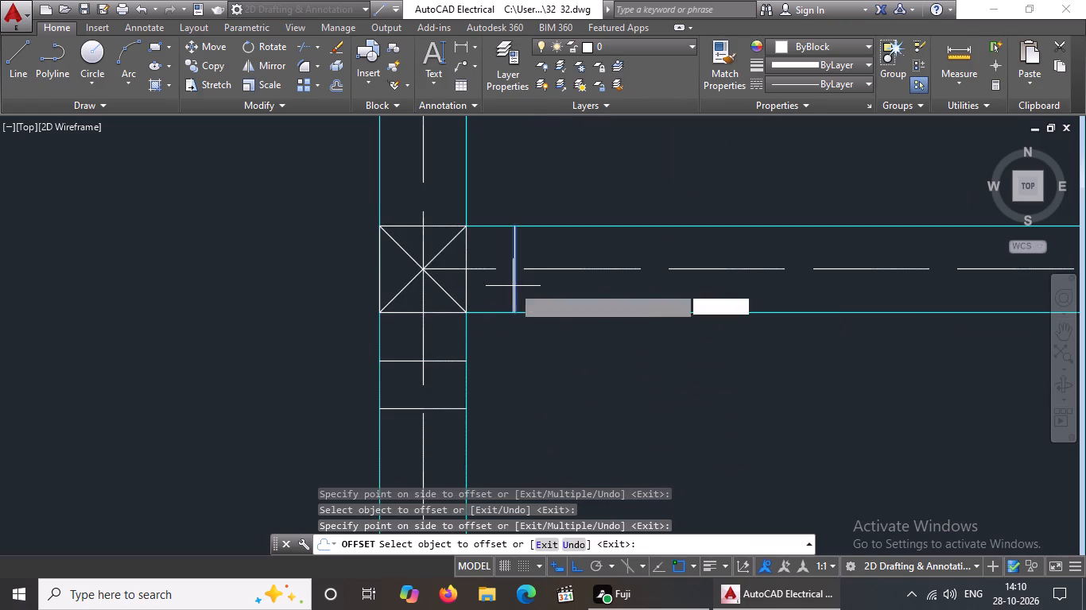
{"action": "left_click", "coordinate": [595, 278]}
Offset the left and top edges of the same left column outward twice each at 5" spacing.
{"action": "left_click", "coordinate": [382, 275]}
{"action": "left_click_drag", "start_coordinate": [301, 302], "coordinate": [315, 284]}
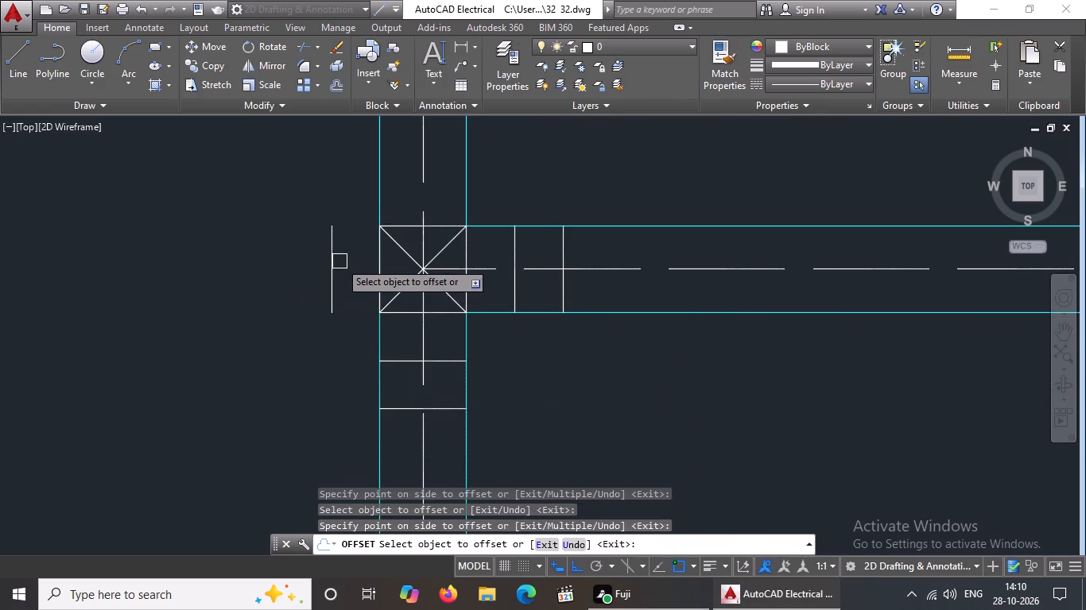
{"action": "left_click", "coordinate": [331, 267]}
{"action": "left_click_drag", "start_coordinate": [276, 325], "coordinate": [297, 302]}
{"action": "left_click_drag", "start_coordinate": [407, 221], "coordinate": [416, 201]}
{"action": "left_click", "coordinate": [422, 185]}
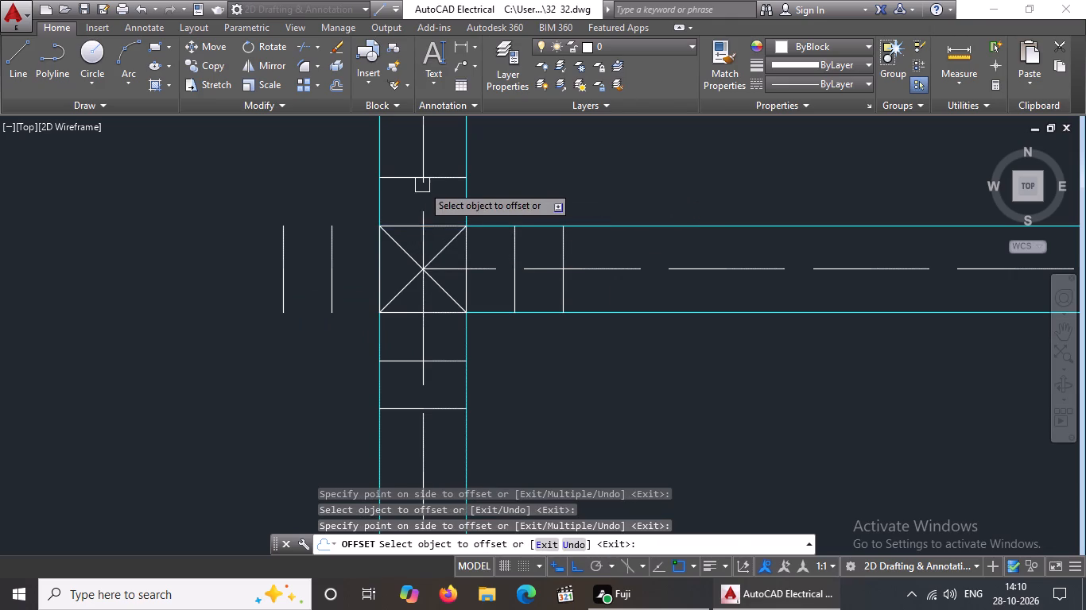
{"action": "left_click", "coordinate": [402, 178]}
{"action": "left_click", "coordinate": [413, 150]}
Offset the right and left edges of the column at the right end of the same left-bay beam outward twice each at 5" spacing.
{"action": "scroll", "coordinate": [660, 284], "scroll_direction": "down", "scroll_amount": 5}
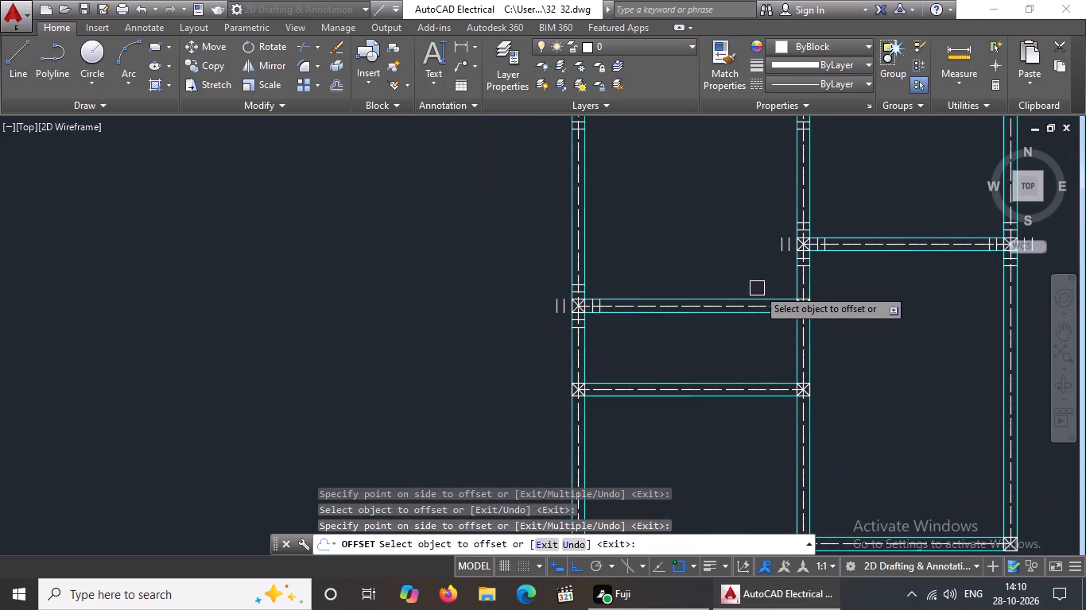
{"action": "scroll", "coordinate": [812, 293], "scroll_direction": "up", "scroll_amount": 4}
{"action": "left_click_drag", "start_coordinate": [784, 364], "coordinate": [794, 360]}
{"action": "left_click", "coordinate": [844, 350]}
{"action": "left_click", "coordinate": [837, 361]}
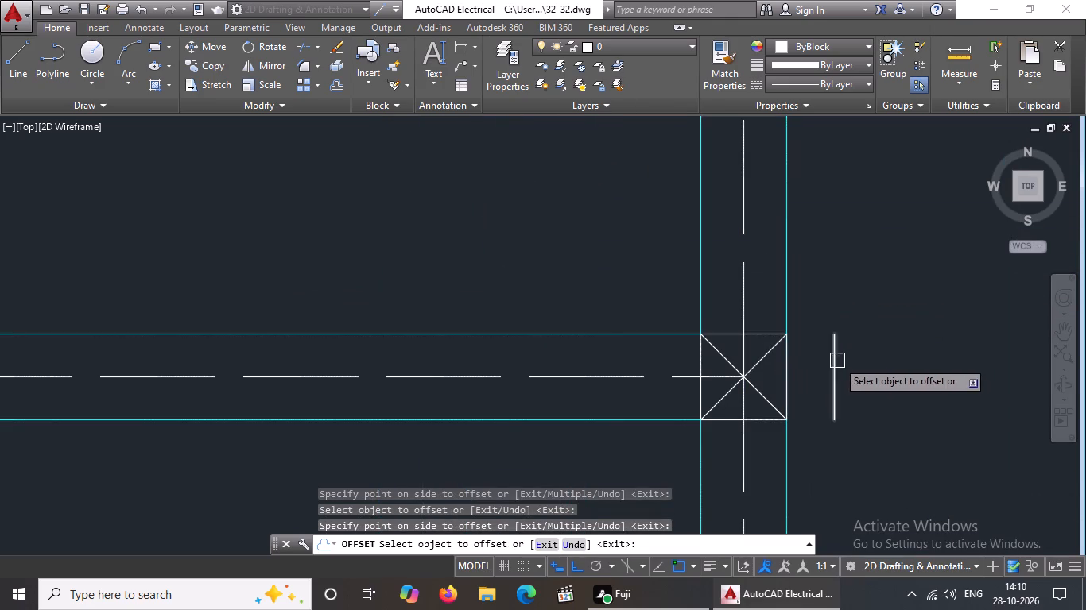
{"action": "left_click", "coordinate": [867, 354]}
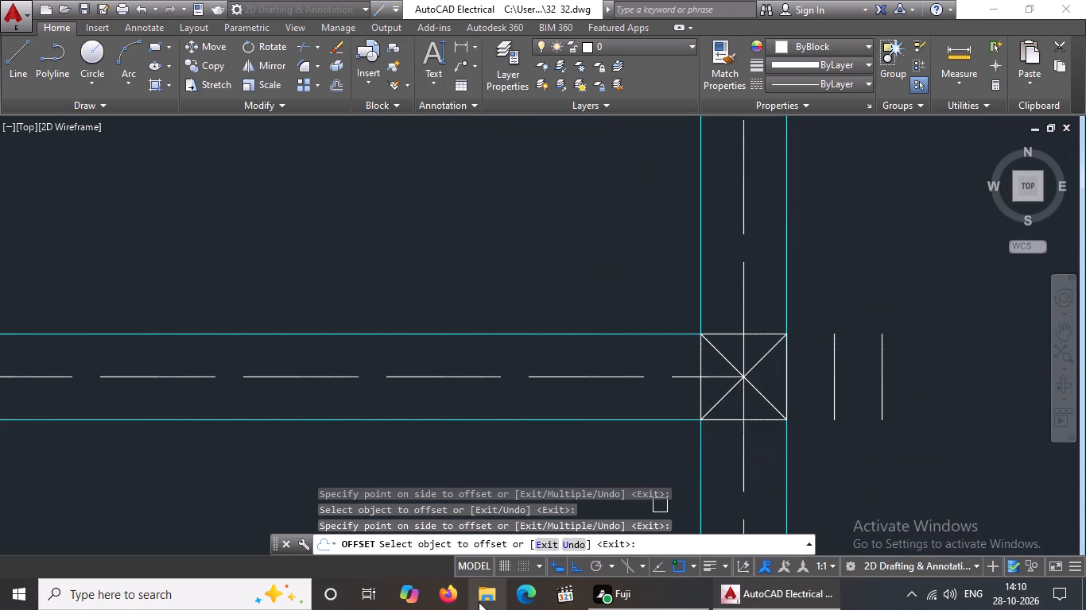
{"action": "left_click", "coordinate": [701, 393]}
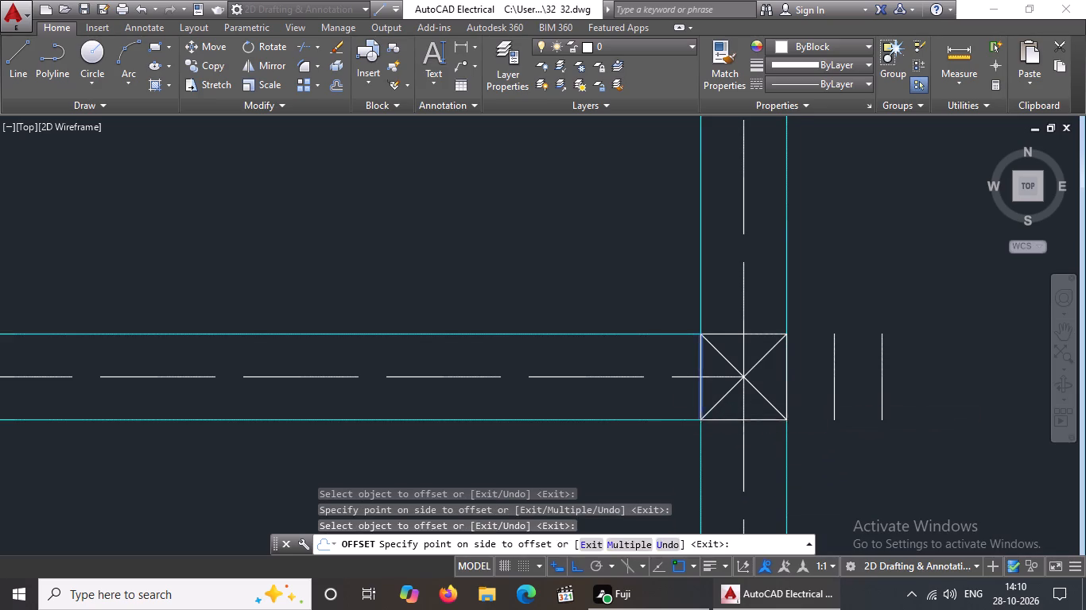
{"action": "left_click", "coordinate": [681, 399]}
{"action": "left_click", "coordinate": [654, 393]}
{"action": "left_click_drag", "start_coordinate": [607, 399], "coordinate": [628, 380]}
Offset the top and bottom edges of that right-end column into the vertical beam twice each at 5" spacing.
{"action": "left_click_drag", "start_coordinate": [736, 331], "coordinate": [738, 326]}
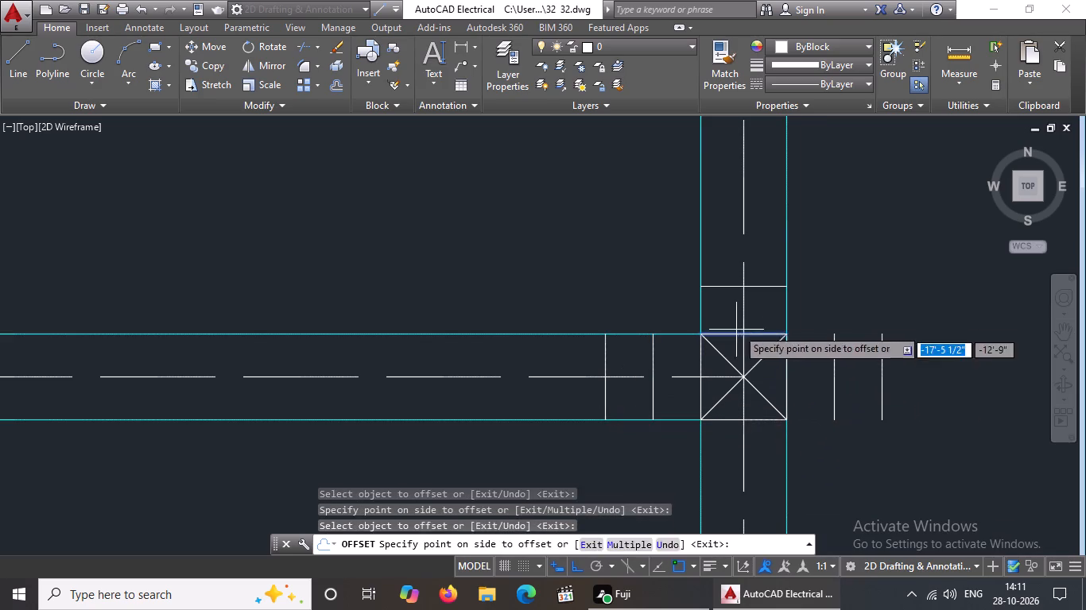
{"action": "left_click_drag", "start_coordinate": [738, 326], "coordinate": [739, 318]}
{"action": "left_click", "coordinate": [741, 311]}
{"action": "left_click", "coordinate": [723, 286]}
{"action": "left_click", "coordinate": [735, 256]}
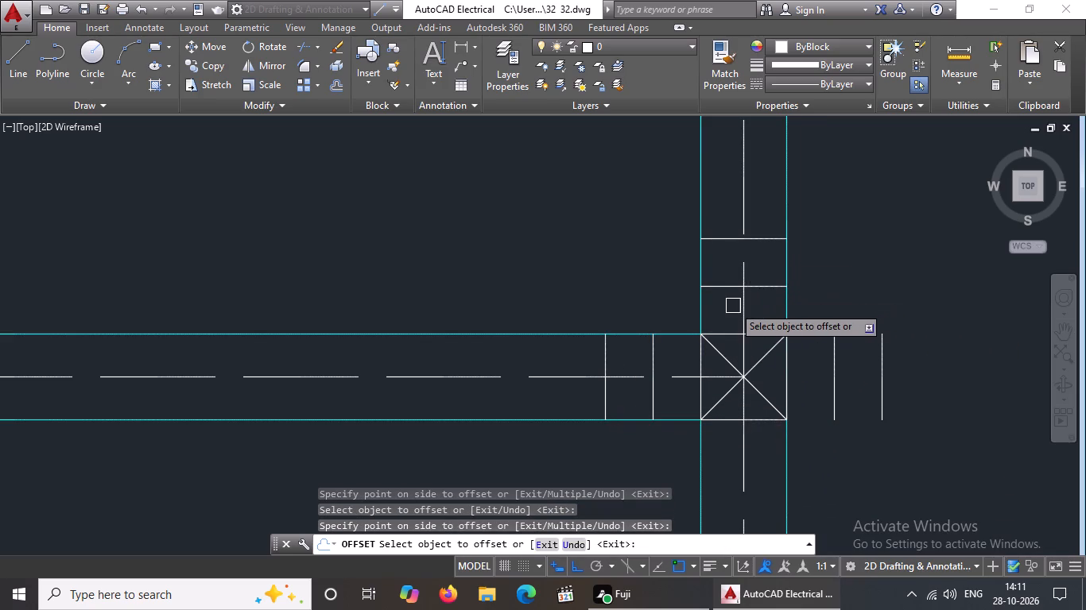
{"action": "left_click", "coordinate": [761, 422]}
{"action": "left_click", "coordinate": [762, 461]}
{"action": "scroll", "coordinate": [770, 388], "scroll_direction": "down", "scroll_amount": 3}
{"action": "scroll", "coordinate": [772, 417], "scroll_direction": "up", "scroll_amount": 3}
{"action": "left_click", "coordinate": [762, 374]}
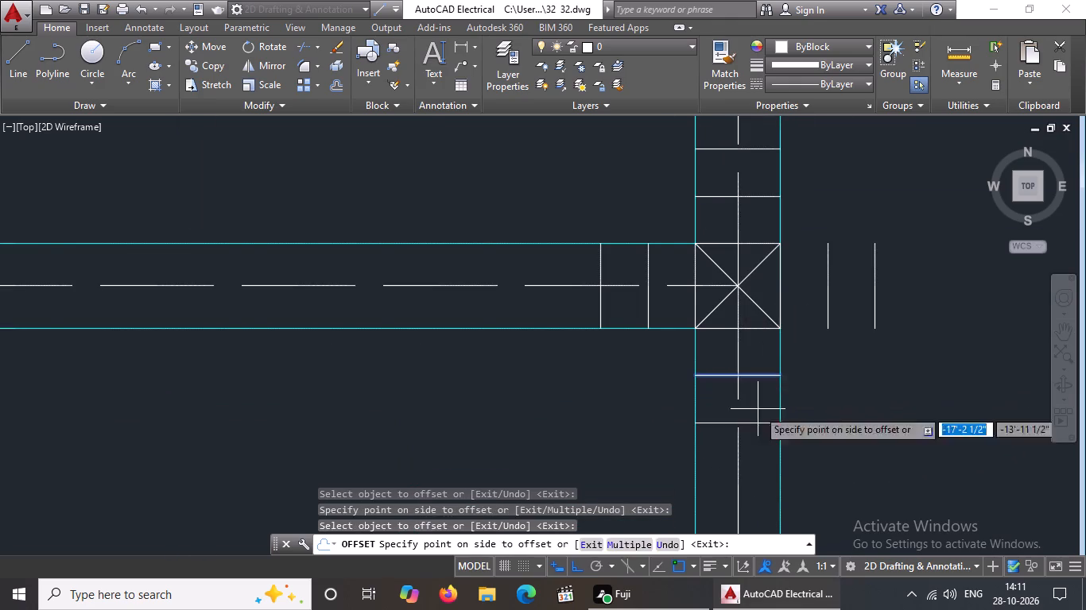
{"action": "left_click", "coordinate": [752, 455]}
Offset the right and top edges of the right-end column on the lowest intermediate left-bay beam outward twice each at 5" spacing.
{"action": "scroll", "coordinate": [770, 373], "scroll_direction": "down", "scroll_amount": 5}
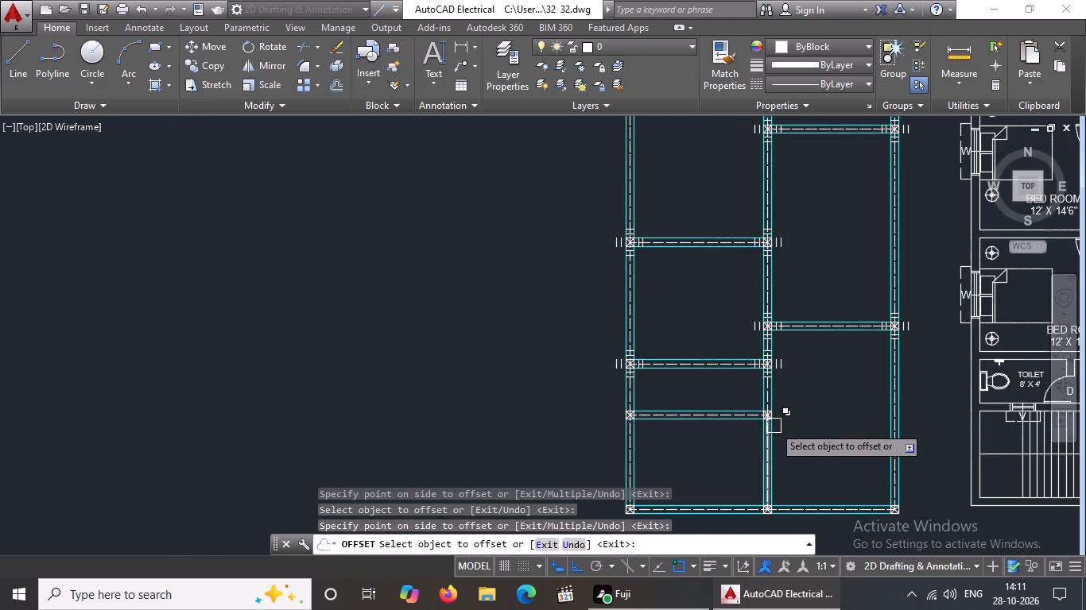
{"action": "scroll", "coordinate": [774, 425], "scroll_direction": "up", "scroll_amount": 5}
{"action": "left_click_drag", "start_coordinate": [724, 388], "coordinate": [751, 378]}
{"action": "left_click", "coordinate": [824, 361]}
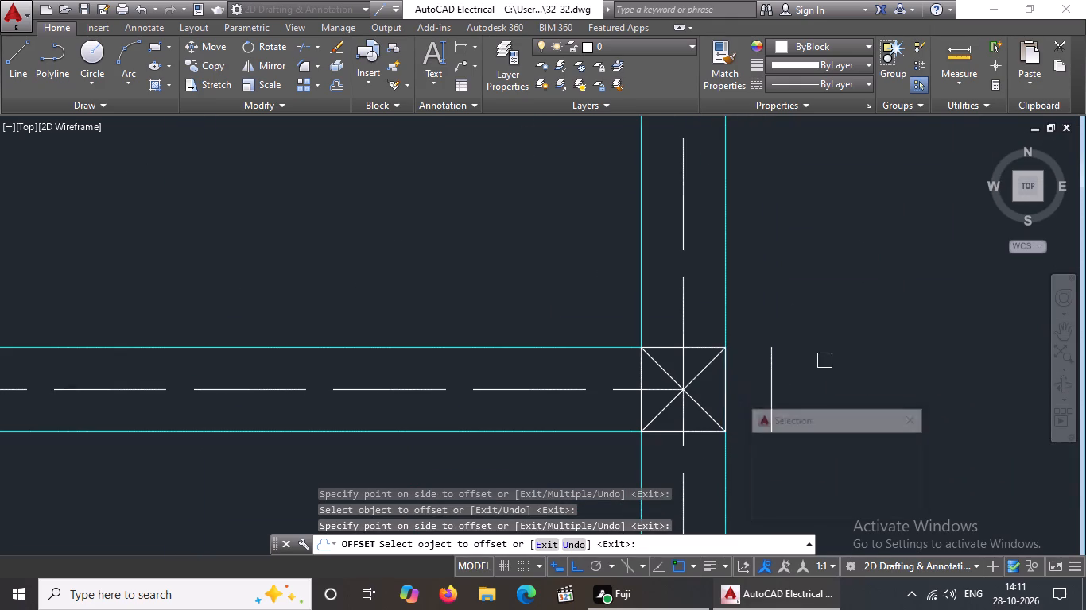
{"action": "left_click", "coordinate": [771, 388]}
{"action": "left_click", "coordinate": [823, 374]}
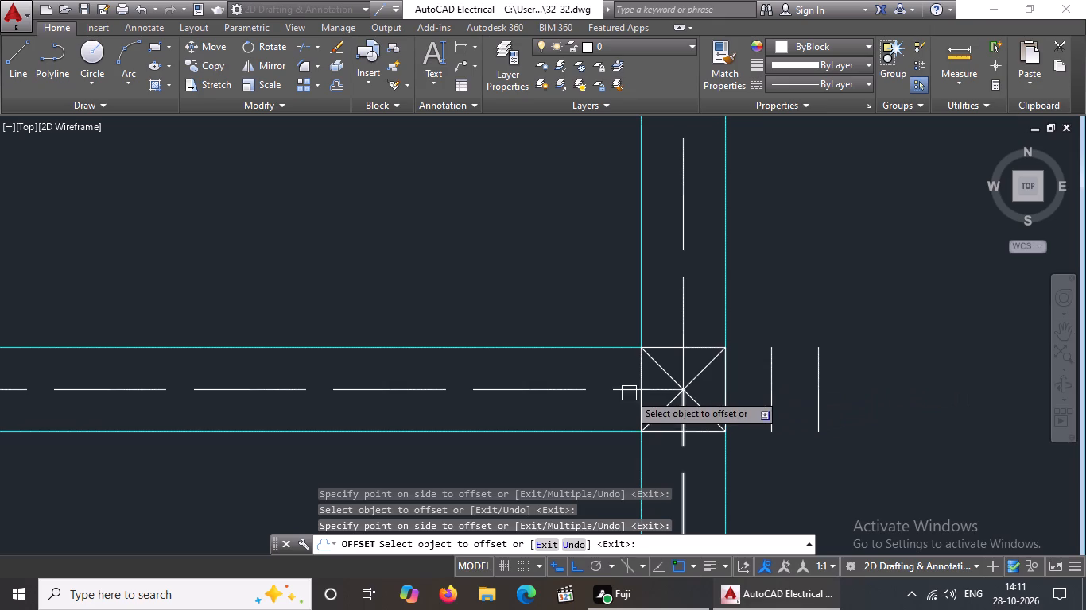
{"action": "left_click_drag", "start_coordinate": [660, 347], "coordinate": [673, 316]}
{"action": "left_click", "coordinate": [677, 307]}
{"action": "left_click_drag", "start_coordinate": [662, 303], "coordinate": [665, 291]}
{"action": "left_click", "coordinate": [671, 262]}
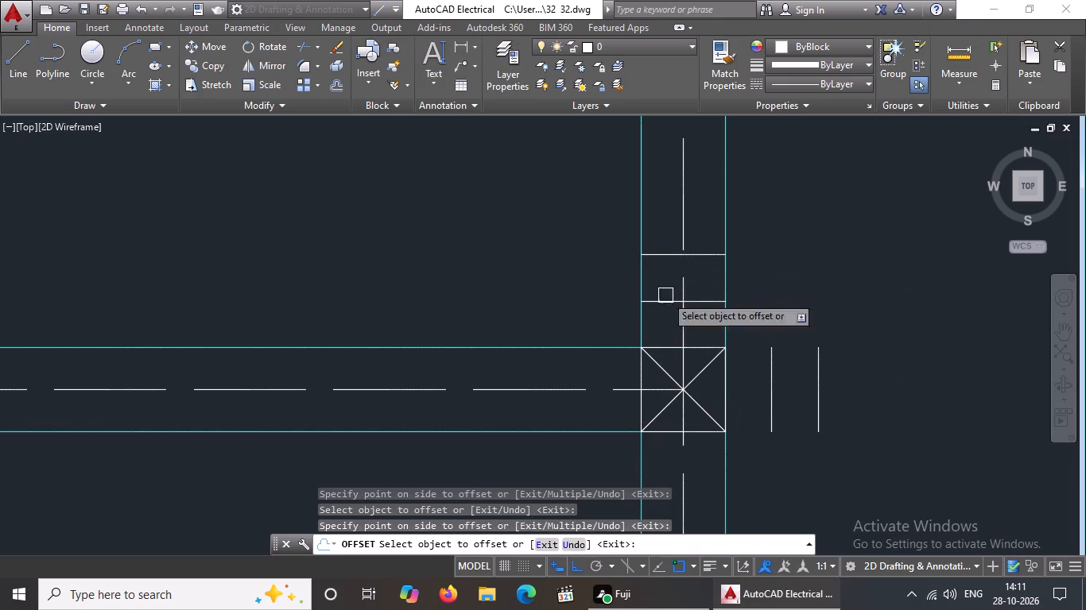
Offset the left and bottom edges of the right-end column on the lowest intermediate left-bay beam outward twice each at 5" spacing.
{"action": "left_click", "coordinate": [640, 407]}
{"action": "left_click", "coordinate": [572, 419]}
{"action": "left_click_drag", "start_coordinate": [593, 397], "coordinate": [577, 407]}
{"action": "left_click", "coordinate": [538, 431]}
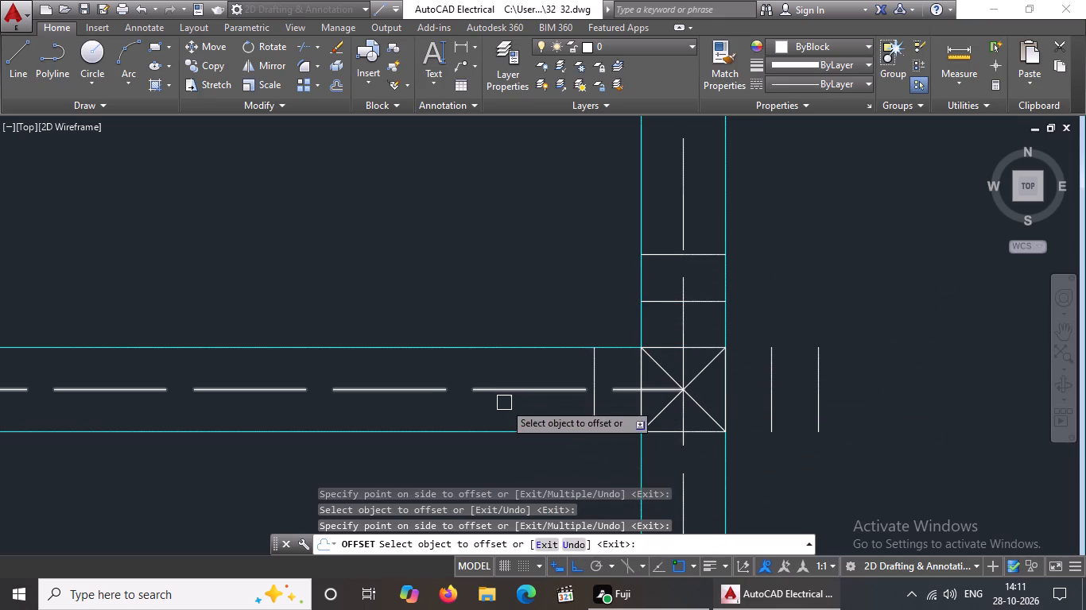
{"action": "left_click", "coordinate": [595, 409]}
{"action": "left_click", "coordinate": [531, 417]}
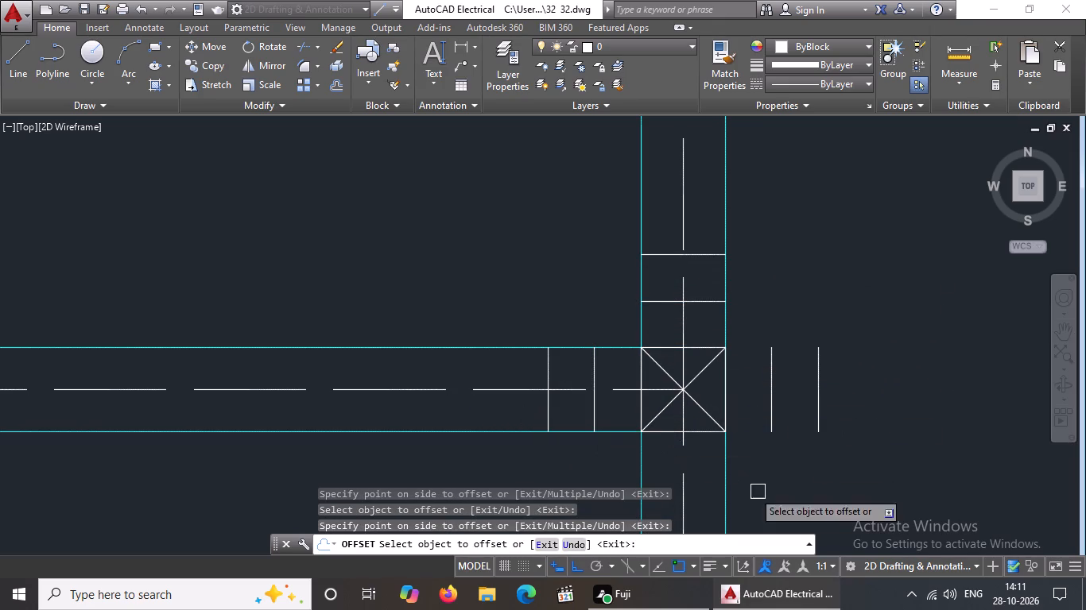
{"action": "left_click", "coordinate": [661, 430]}
{"action": "left_click", "coordinate": [652, 477]}
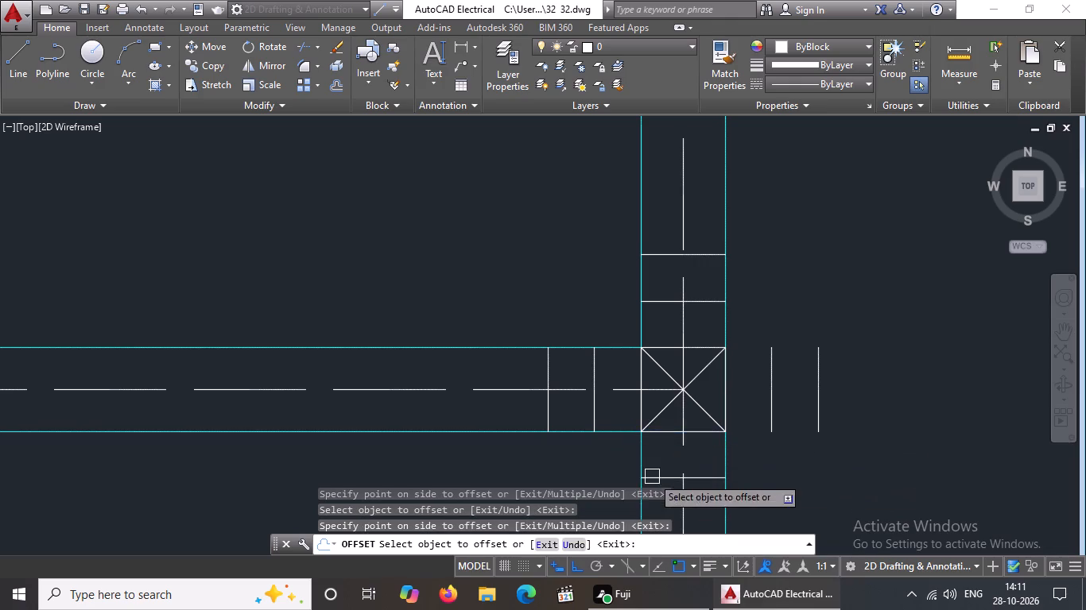
{"action": "scroll", "coordinate": [694, 408], "scroll_direction": "down", "scroll_amount": 4}
{"action": "scroll", "coordinate": [690, 437], "scroll_direction": "up", "scroll_amount": 3}
{"action": "scroll", "coordinate": [704, 366], "scroll_direction": "up", "scroll_amount": 2}
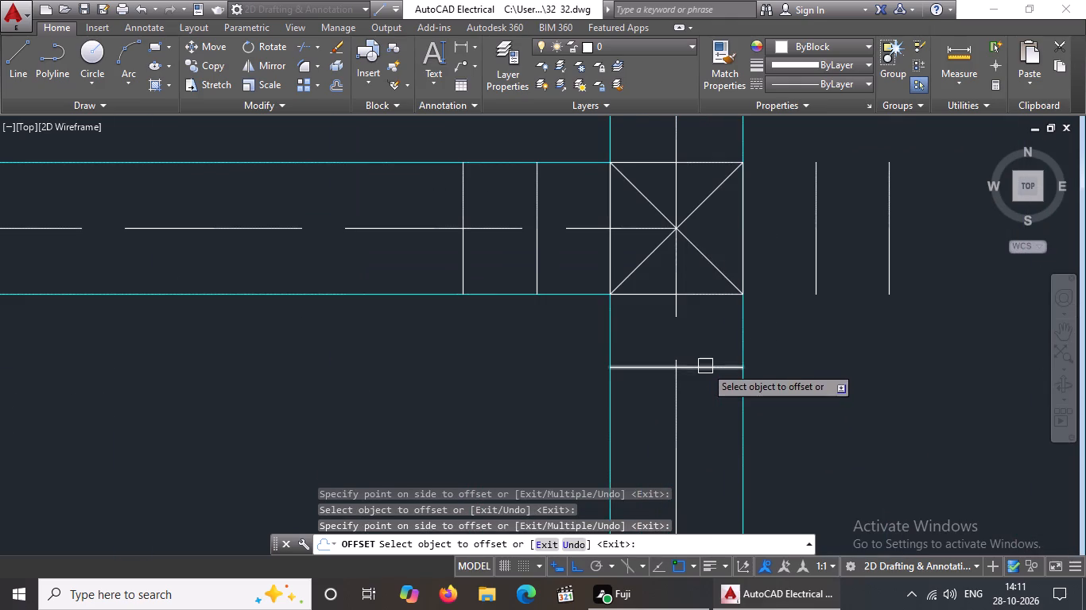
{"action": "left_click", "coordinate": [705, 366]}
{"action": "left_click", "coordinate": [705, 447]}
Offset the left and right edges of the column at the left end of the same beam outward twice each at 5" spacing.
{"action": "scroll", "coordinate": [750, 388], "scroll_direction": "down", "scroll_amount": 4}
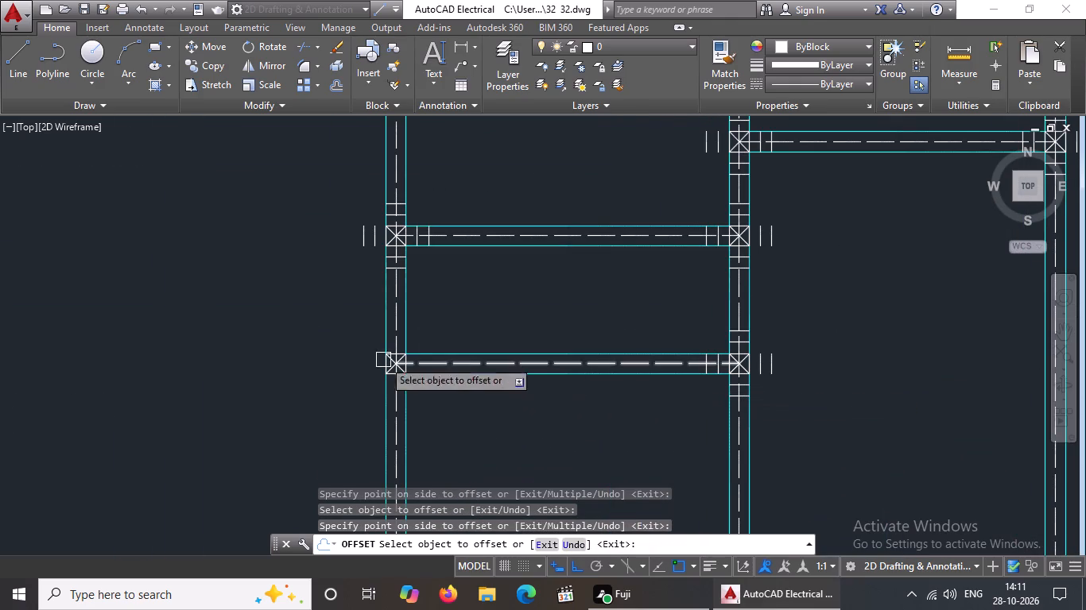
{"action": "scroll", "coordinate": [370, 357], "scroll_direction": "up", "scroll_amount": 2}
{"action": "left_click", "coordinate": [401, 369]}
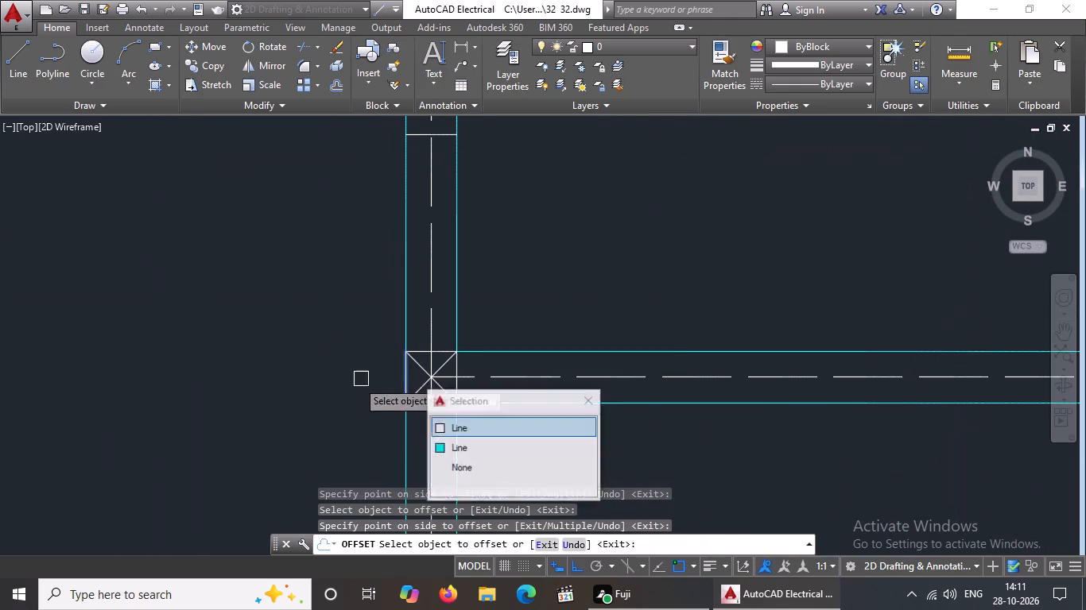
{"action": "left_click", "coordinate": [347, 387]}
{"action": "left_click", "coordinate": [378, 380]}
{"action": "left_click_drag", "start_coordinate": [299, 404], "coordinate": [325, 387]}
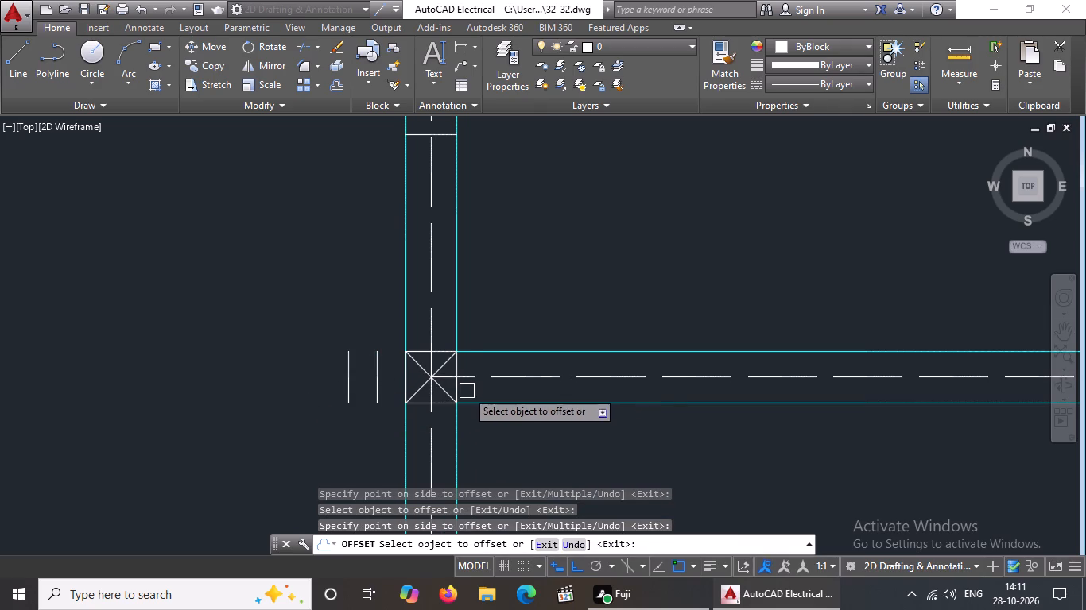
{"action": "left_click_drag", "start_coordinate": [460, 388], "coordinate": [498, 389]}
{"action": "left_click", "coordinate": [518, 393]}
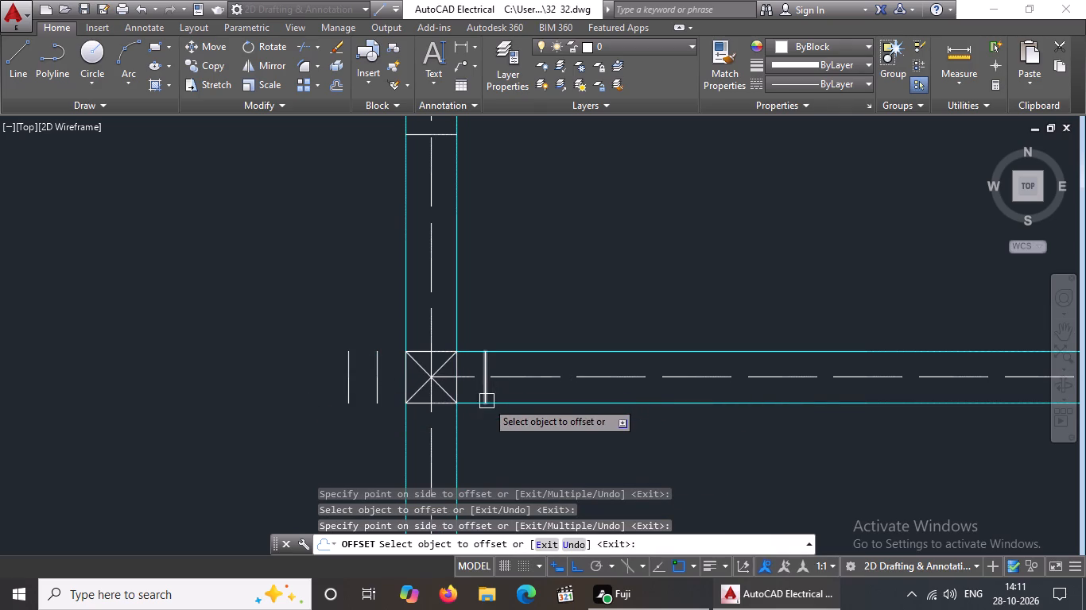
{"action": "left_click", "coordinate": [491, 393]}
{"action": "left_click", "coordinate": [549, 388]}
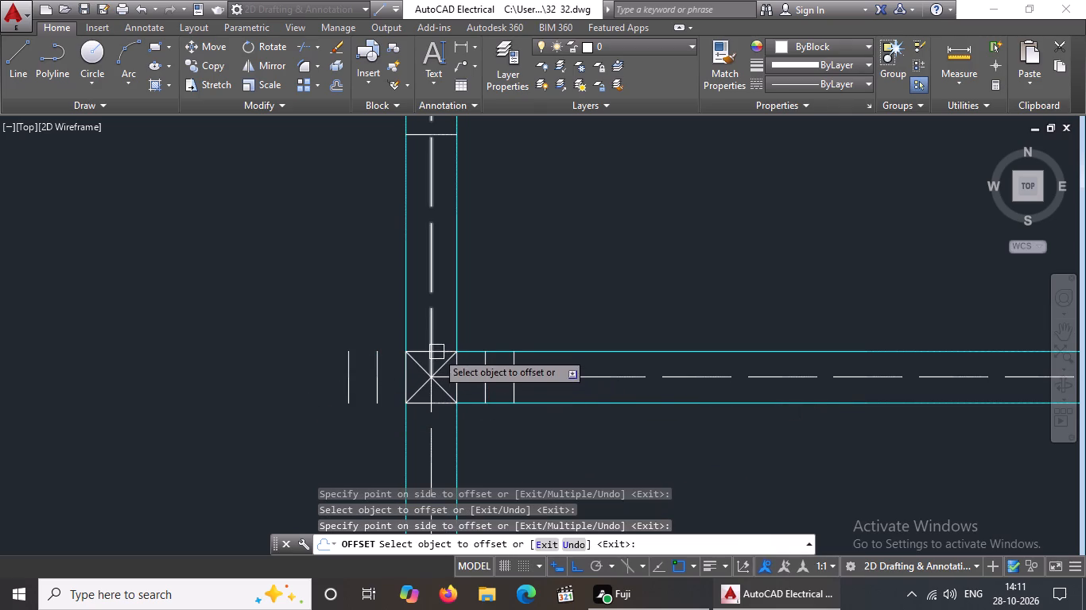
Offset the top and bottom edges of that left-end column into the vertical beam twice each at 5" spacing.
{"action": "scroll", "coordinate": [439, 351], "scroll_direction": "up", "scroll_amount": 2}
{"action": "left_click_drag", "start_coordinate": [441, 357], "coordinate": [448, 341]}
{"action": "left_click", "coordinate": [454, 300]}
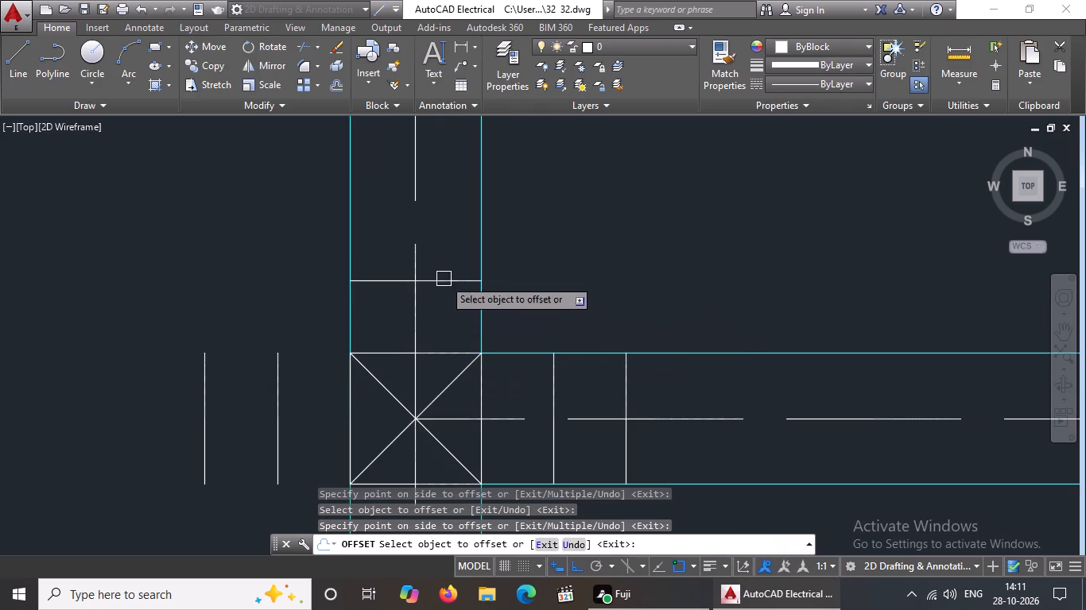
{"action": "left_click_drag", "start_coordinate": [444, 284], "coordinate": [445, 276]}
{"action": "left_click", "coordinate": [456, 245]}
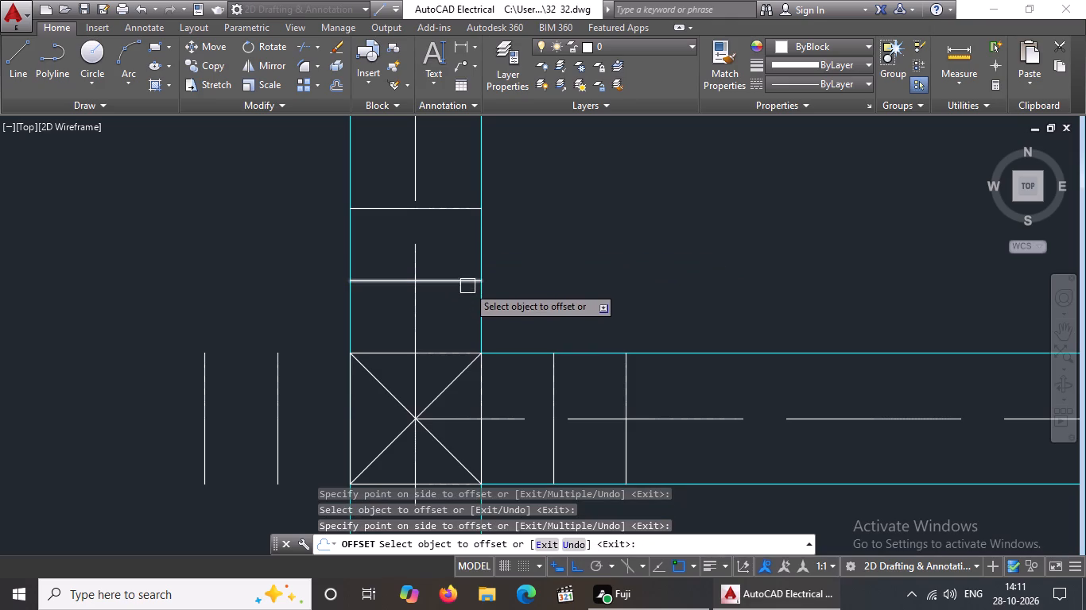
{"action": "scroll", "coordinate": [536, 165], "scroll_direction": "down", "scroll_amount": 4}
{"action": "scroll", "coordinate": [507, 221], "scroll_direction": "up", "scroll_amount": 3}
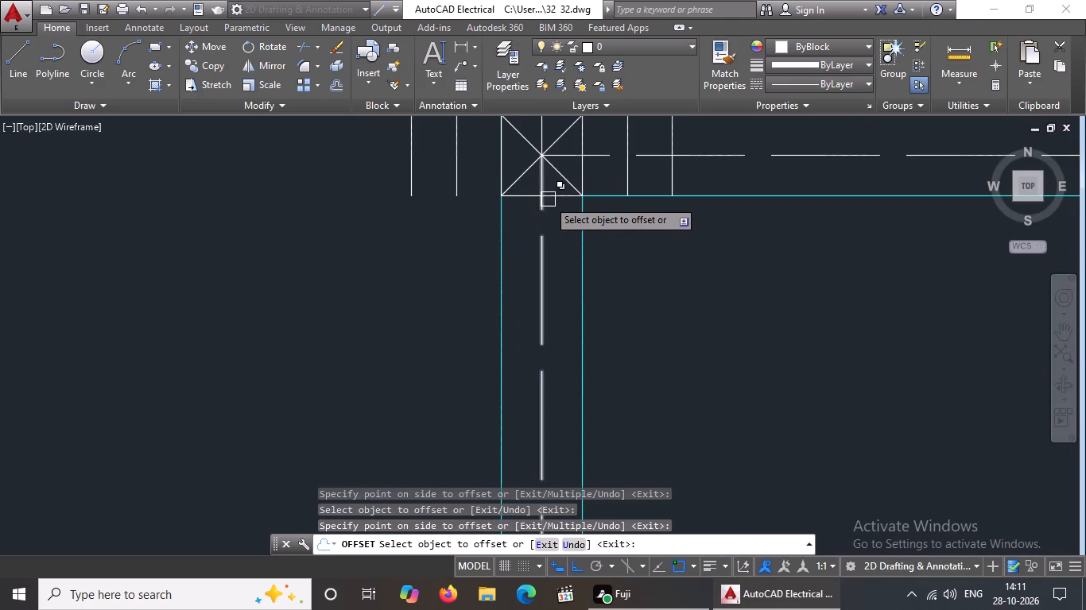
{"action": "left_click_drag", "start_coordinate": [561, 198], "coordinate": [560, 205]}
{"action": "left_click", "coordinate": [556, 283]}
{"action": "left_click", "coordinate": [563, 240]}
{"action": "left_click", "coordinate": [560, 318]}
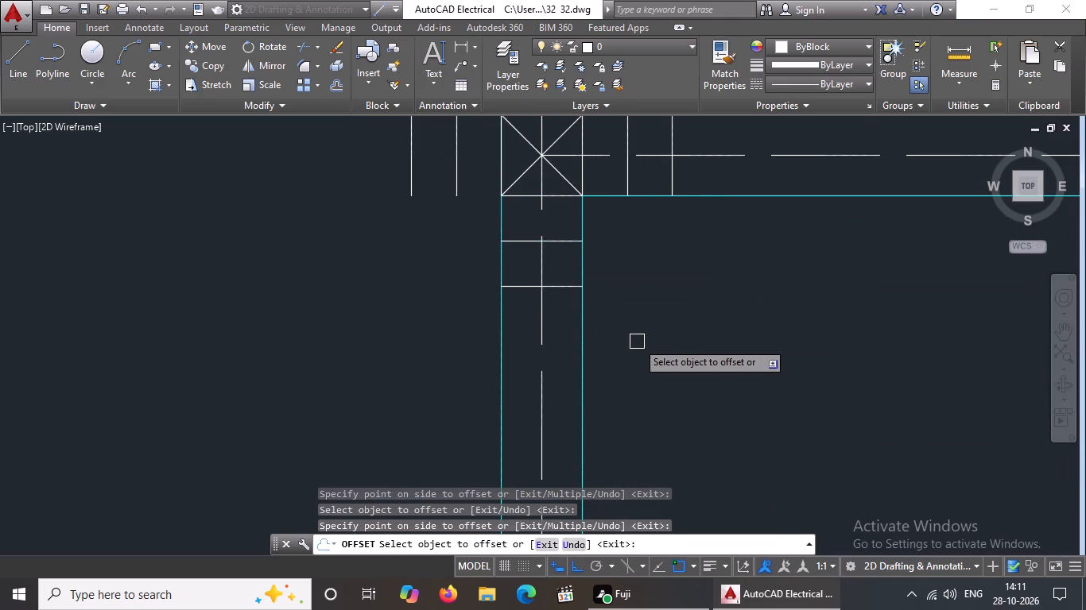
Offset the top and right edges of the bottom-left corner column into the adjoining beams twice each at 5" spacing.
{"action": "scroll", "coordinate": [611, 329], "scroll_direction": "down", "scroll_amount": 4}
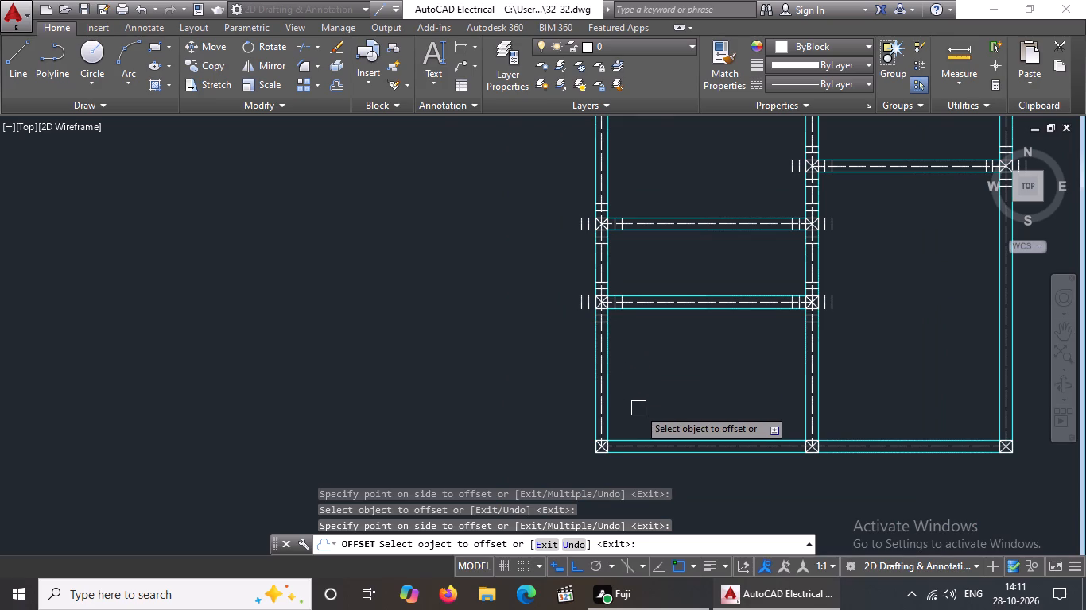
{"action": "scroll", "coordinate": [621, 441], "scroll_direction": "up", "scroll_amount": 4}
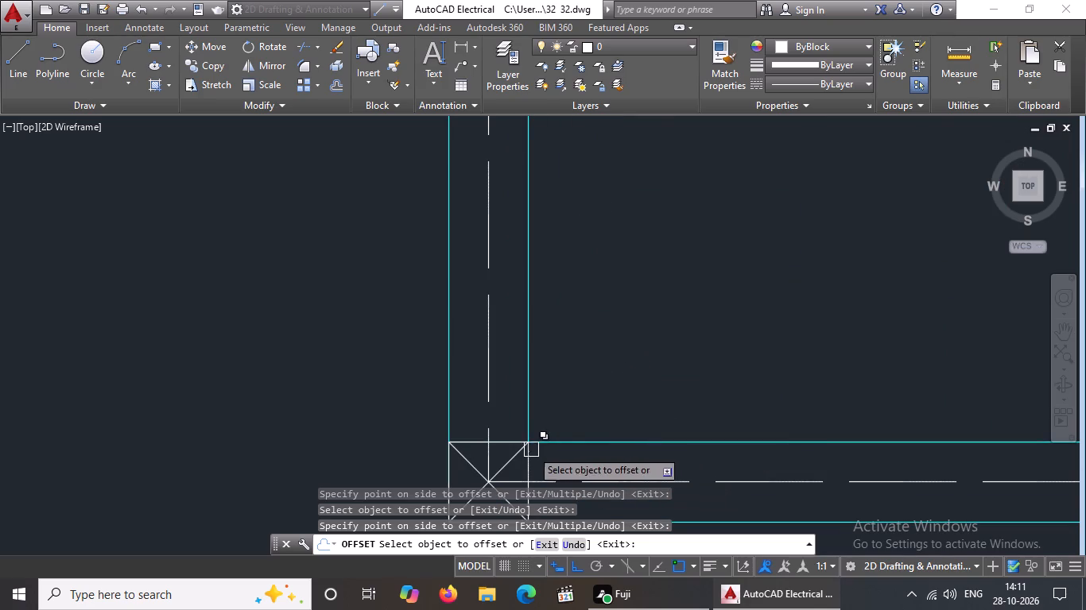
{"action": "left_click_drag", "start_coordinate": [502, 442], "coordinate": [526, 376]}
{"action": "left_click", "coordinate": [526, 377]}
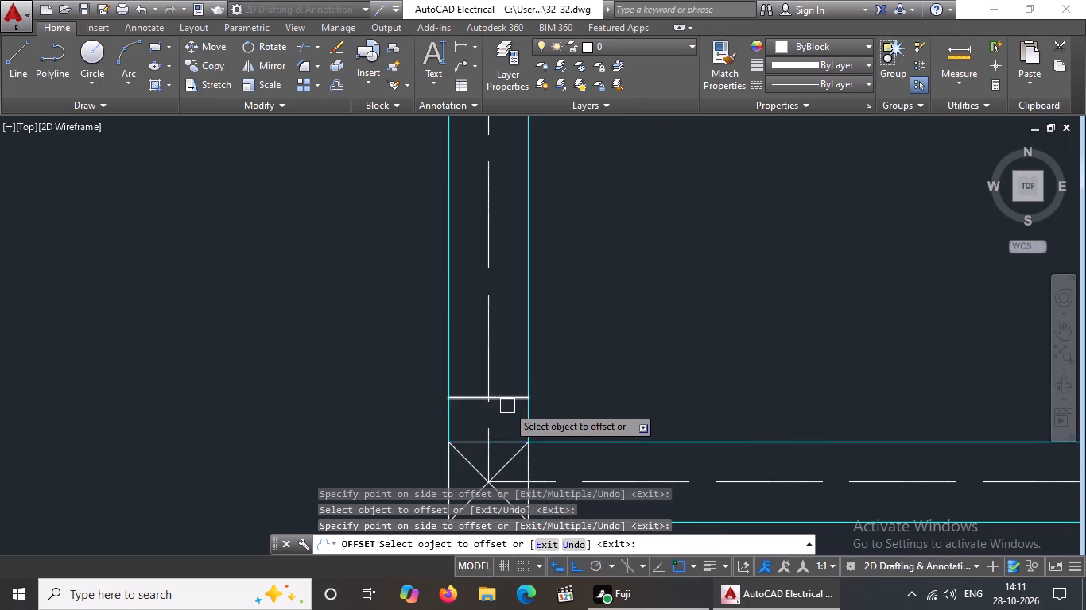
{"action": "left_click", "coordinate": [506, 399]}
{"action": "left_click", "coordinate": [513, 352]}
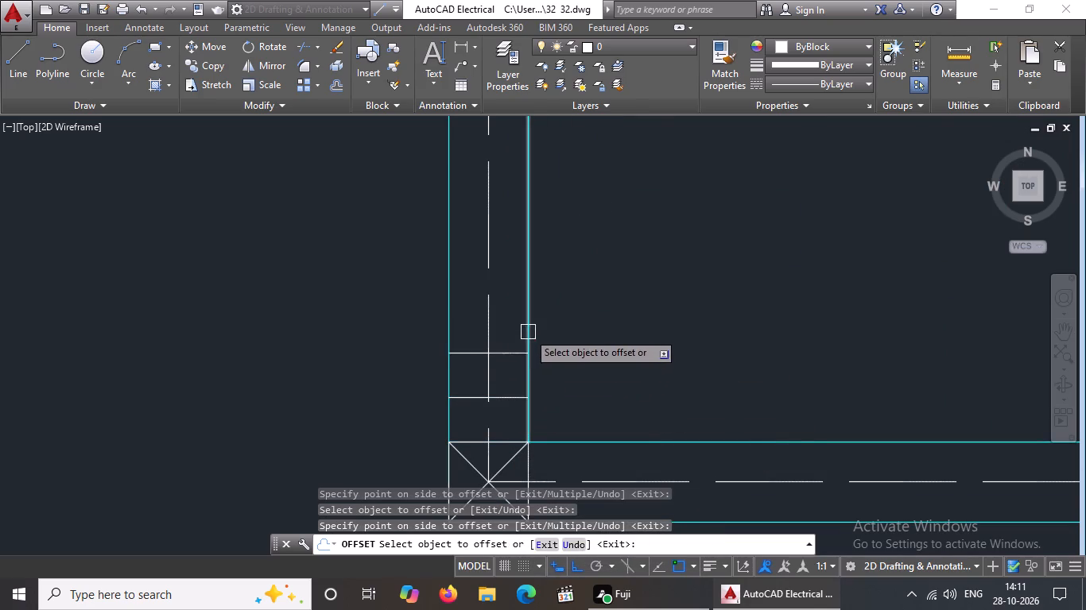
{"action": "scroll", "coordinate": [528, 332], "scroll_direction": "down", "scroll_amount": 3}
{"action": "scroll", "coordinate": [525, 357], "scroll_direction": "up", "scroll_amount": 3}
{"action": "left_click", "coordinate": [532, 428]}
{"action": "left_click", "coordinate": [568, 420]}
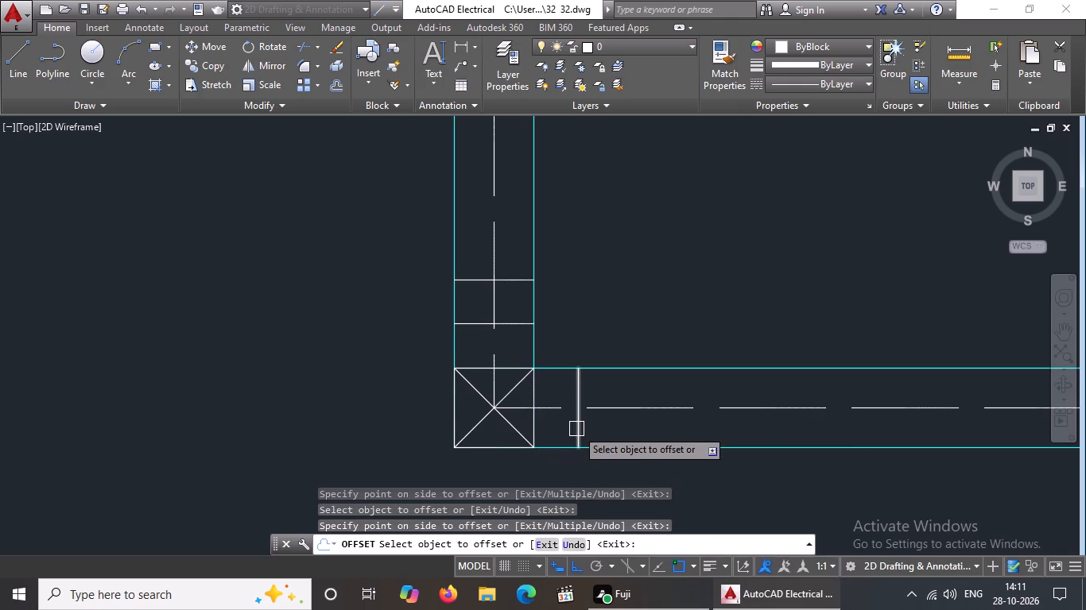
{"action": "left_click", "coordinate": [576, 429]}
{"action": "left_click", "coordinate": [657, 425]}
Offset the left and bottom edges of the bottom-left corner column outward twice each at 5" spacing.
{"action": "left_click", "coordinate": [448, 404]}
{"action": "left_click", "coordinate": [397, 400]}
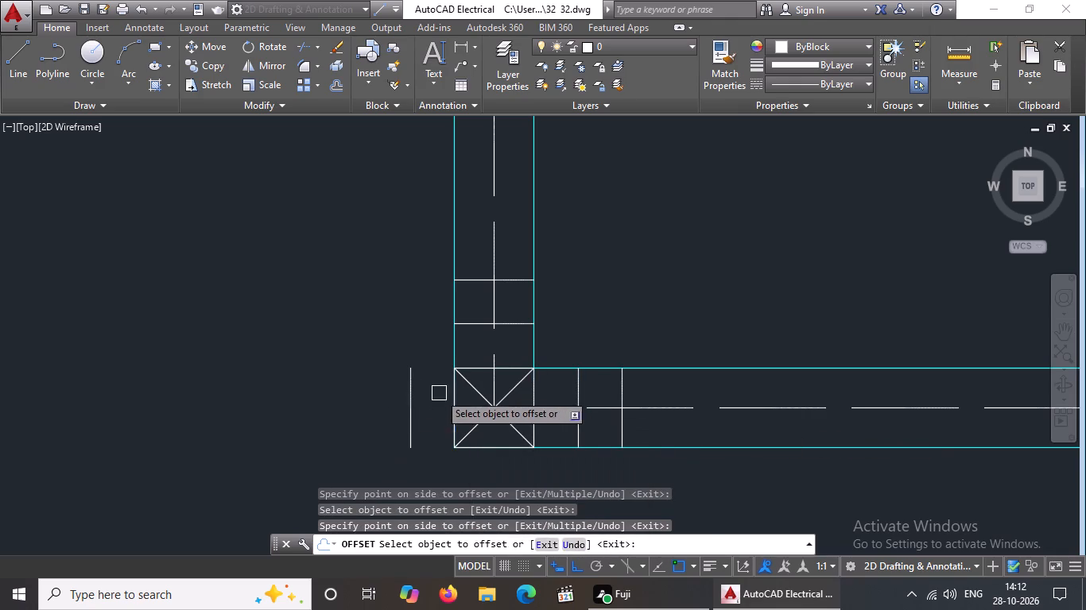
{"action": "left_click", "coordinate": [405, 407]}
{"action": "left_click_drag", "start_coordinate": [318, 408], "coordinate": [330, 405]}
{"action": "scroll", "coordinate": [527, 394], "scroll_direction": "down", "scroll_amount": 1}
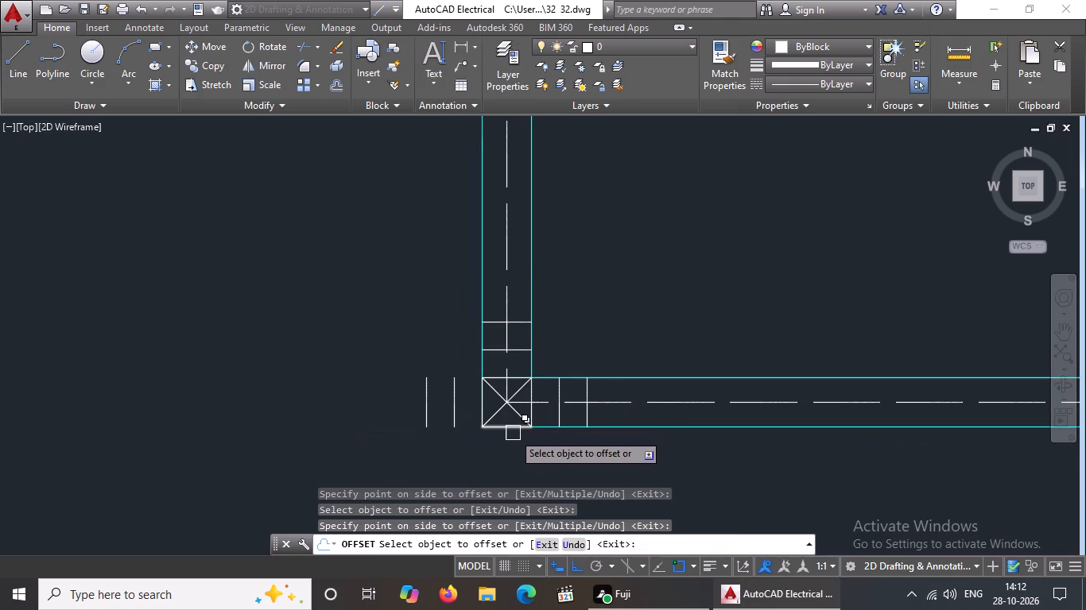
{"action": "left_click", "coordinate": [513, 432]}
{"action": "left_click", "coordinate": [493, 461]}
{"action": "left_click", "coordinate": [514, 454]}
{"action": "left_click", "coordinate": [513, 477]}
Offset the bottom and right edges of the middle column on the bottom beam outward twice each at 5" spacing.
{"action": "scroll", "coordinate": [554, 368], "scroll_direction": "down", "scroll_amount": 5}
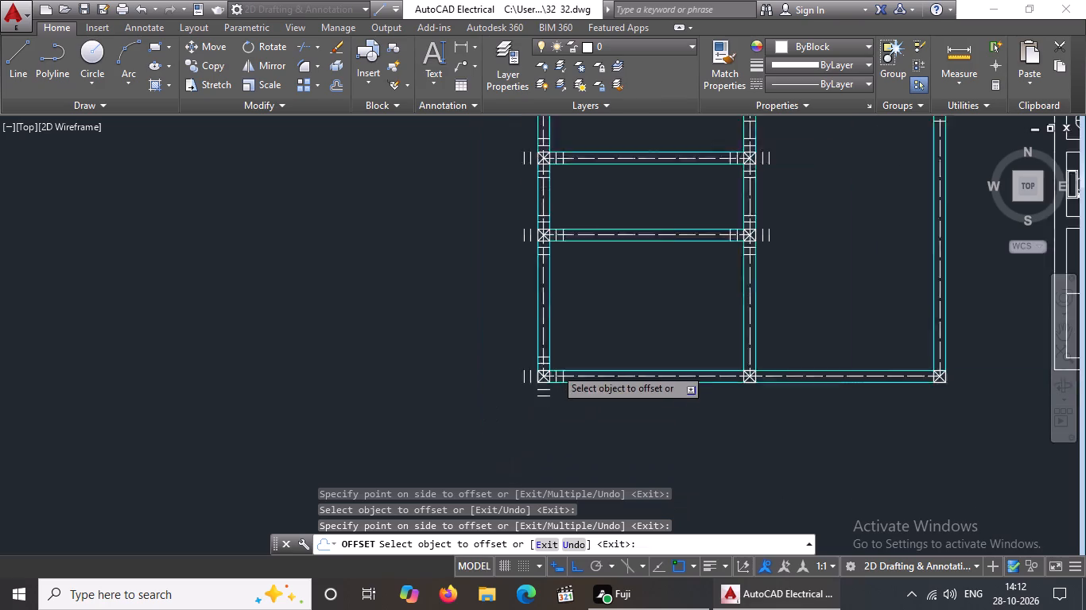
{"action": "scroll", "coordinate": [556, 368], "scroll_direction": "down", "scroll_amount": 1}
{"action": "scroll", "coordinate": [591, 369], "scroll_direction": "up", "scroll_amount": 6}
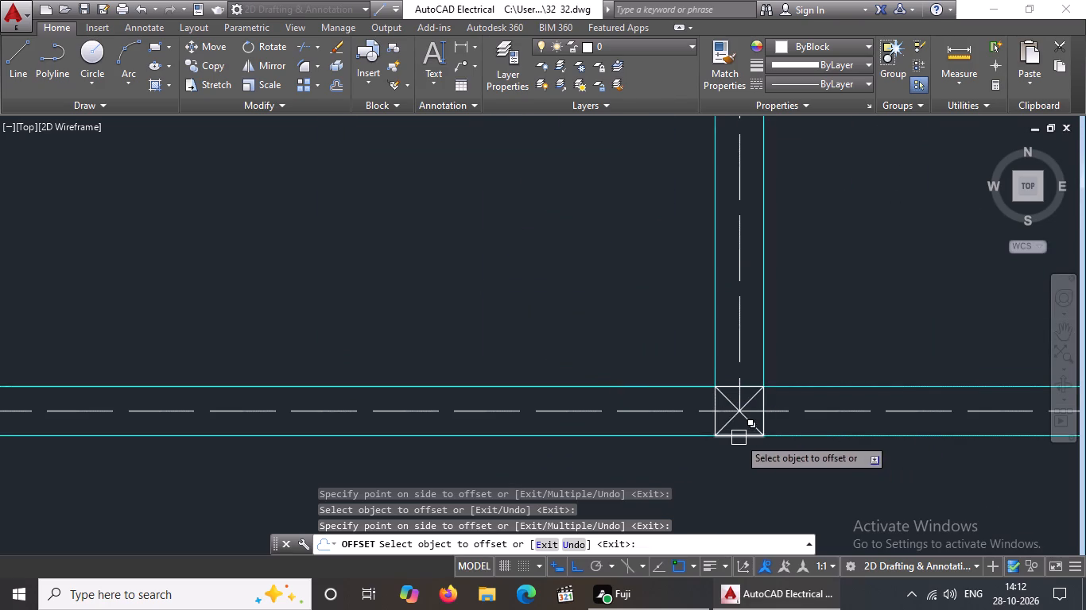
{"action": "left_click", "coordinate": [739, 438]}
{"action": "left_click", "coordinate": [727, 481]}
{"action": "left_click", "coordinate": [741, 460]}
{"action": "left_click_drag", "start_coordinate": [731, 500], "coordinate": [733, 490]}
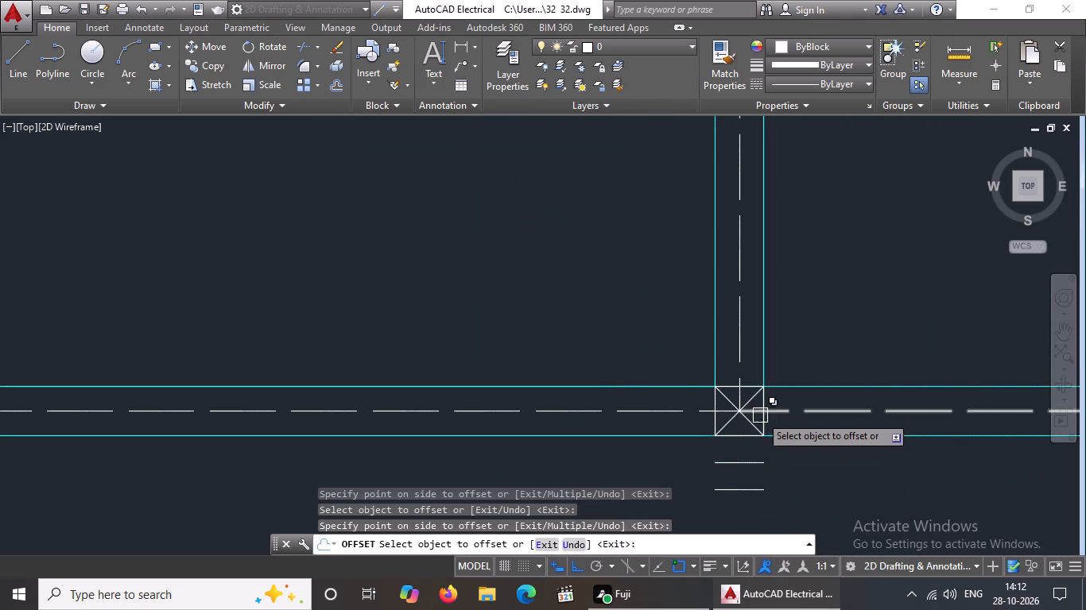
{"action": "scroll", "coordinate": [760, 415], "scroll_direction": "up", "scroll_amount": 2}
{"action": "left_click", "coordinate": [763, 430]}
{"action": "left_click", "coordinate": [794, 426]}
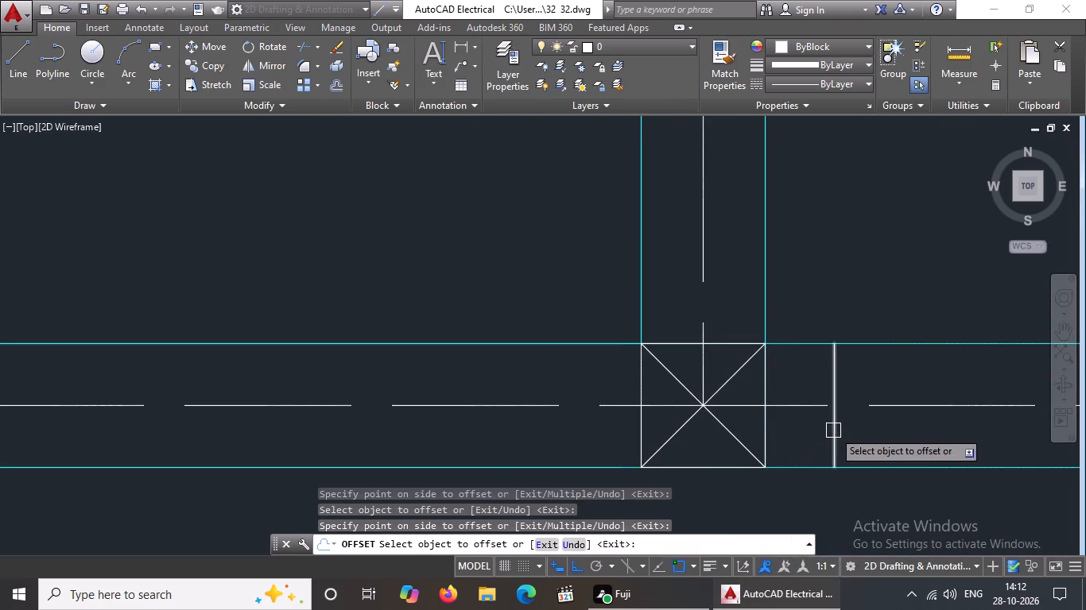
{"action": "left_click", "coordinate": [833, 430]}
{"action": "left_click", "coordinate": [880, 432]}
Offset the left and top edges of the same bottom-middle column into the adjoining beams twice each at 5" spacing.
{"action": "left_click", "coordinate": [645, 429]}
{"action": "left_click_drag", "start_coordinate": [510, 437], "coordinate": [552, 422]}
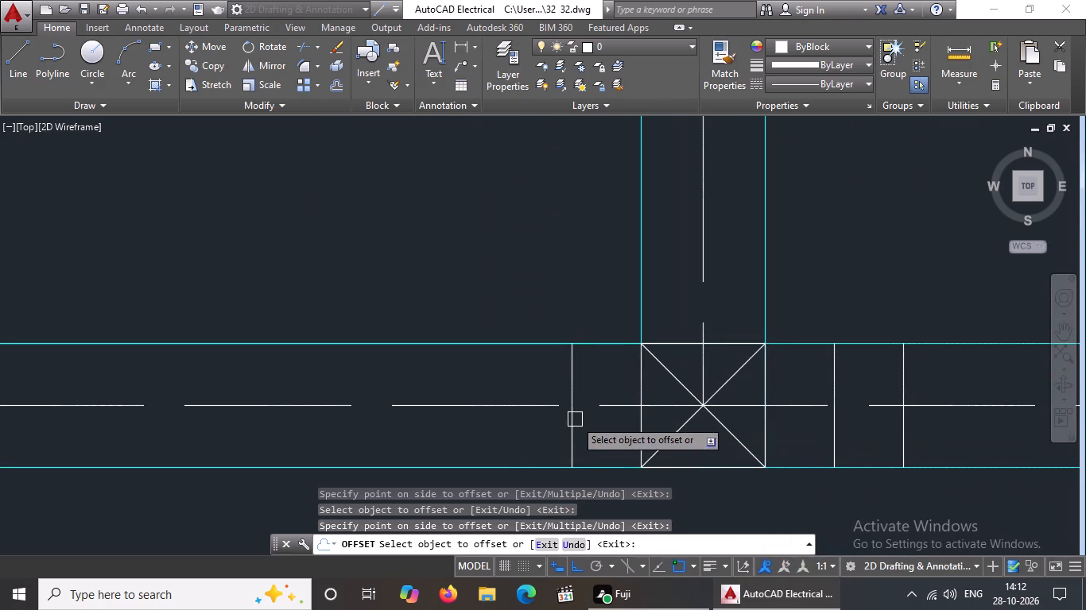
{"action": "left_click_drag", "start_coordinate": [574, 430], "coordinate": [567, 431]}
{"action": "left_click_drag", "start_coordinate": [489, 434], "coordinate": [527, 415]}
{"action": "left_click_drag", "start_coordinate": [676, 346], "coordinate": [683, 314]}
{"action": "left_click", "coordinate": [687, 291]}
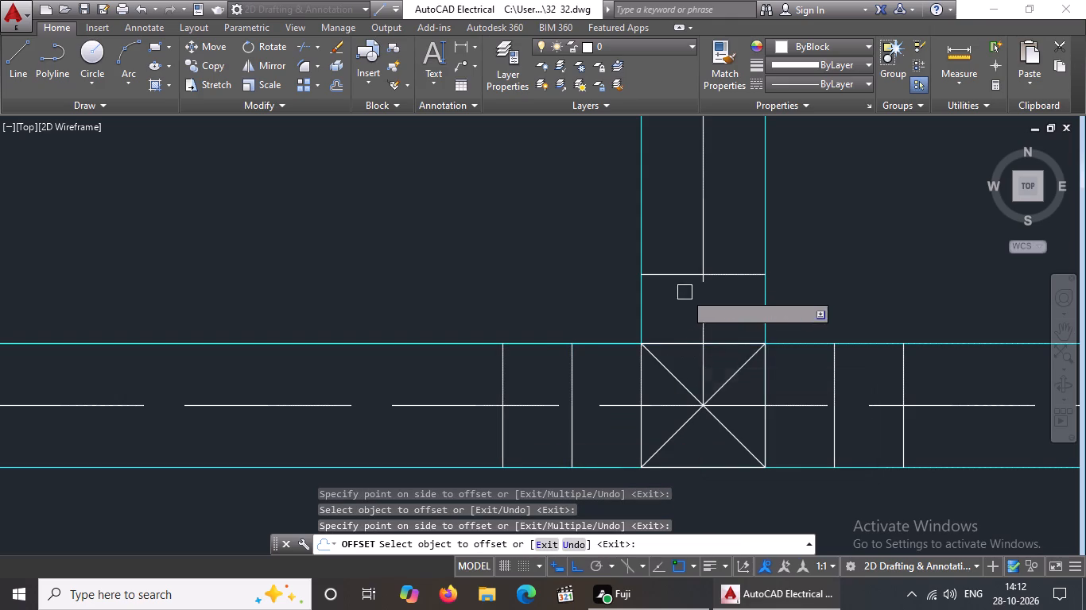
{"action": "left_click_drag", "start_coordinate": [677, 275], "coordinate": [680, 259]}
{"action": "left_click", "coordinate": [685, 234]}
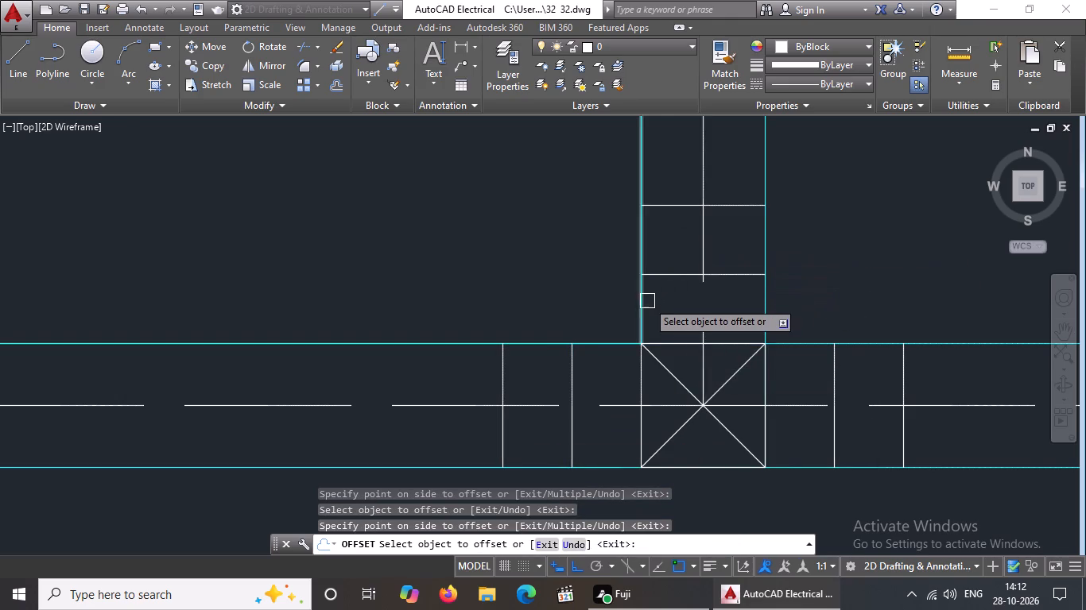
Offset the left and bottom edges of the bottom-right corner column outward twice each at 5" spacing.
{"action": "scroll", "coordinate": [647, 301], "scroll_direction": "down", "scroll_amount": 5}
{"action": "scroll", "coordinate": [819, 308], "scroll_direction": "up", "scroll_amount": 4}
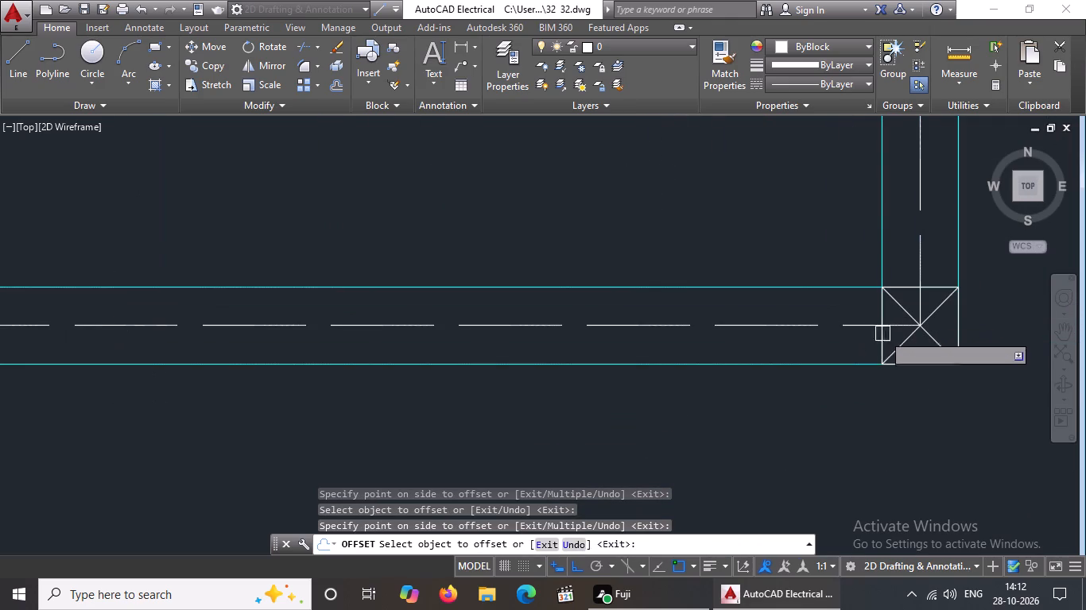
{"action": "left_click_drag", "start_coordinate": [882, 334], "coordinate": [874, 339]}
{"action": "left_click_drag", "start_coordinate": [801, 358], "coordinate": [809, 346]}
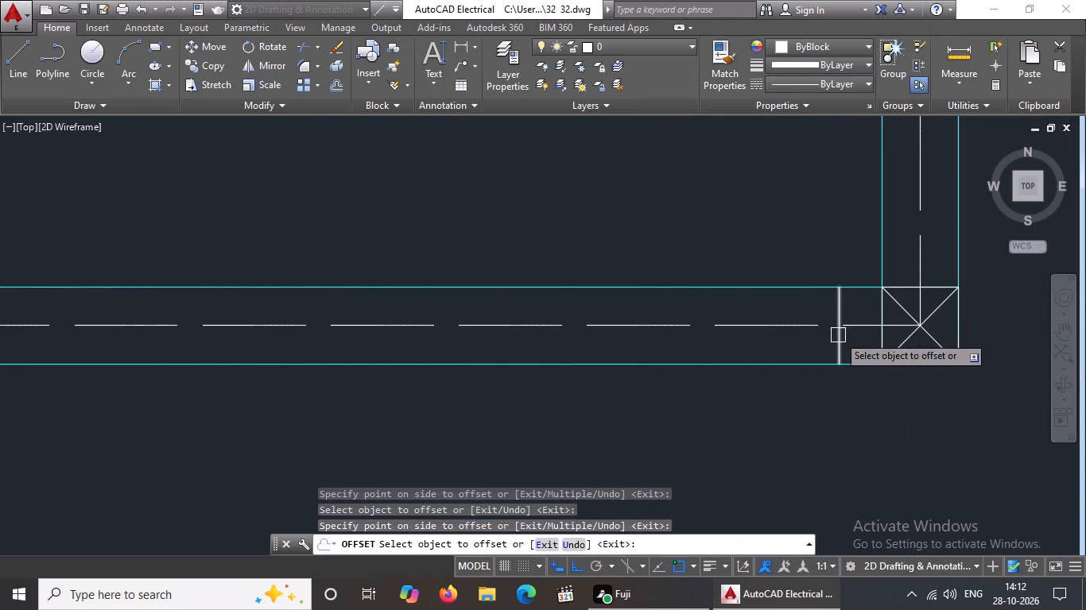
{"action": "left_click", "coordinate": [838, 338]}
{"action": "left_click_drag", "start_coordinate": [725, 351], "coordinate": [750, 350]}
{"action": "left_click", "coordinate": [908, 368]}
{"action": "left_click", "coordinate": [905, 415]}
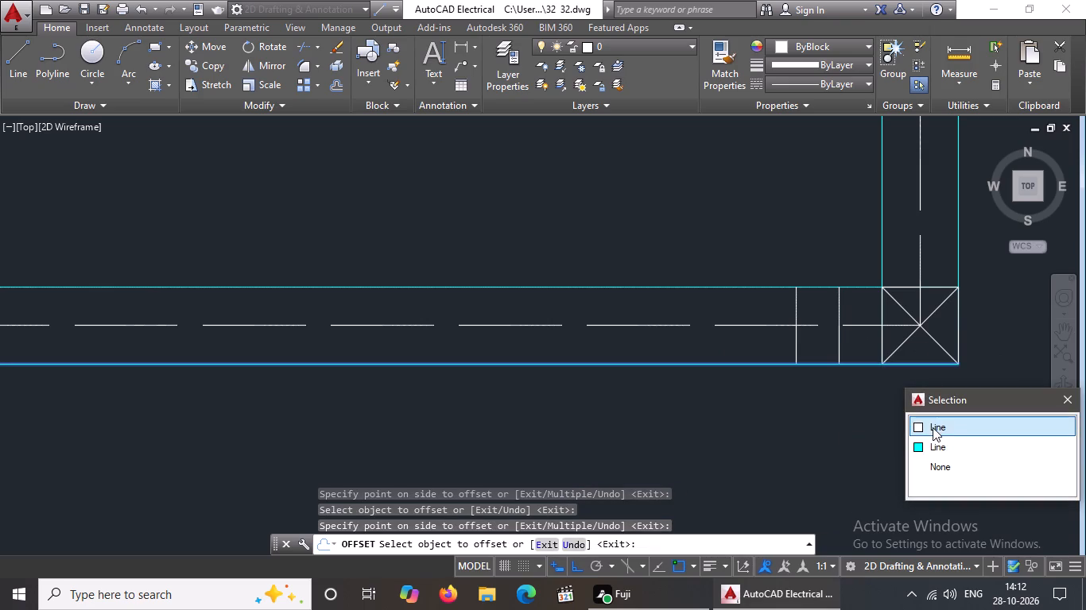
{"action": "left_click", "coordinate": [933, 427]}
{"action": "left_click", "coordinate": [911, 432]}
{"action": "left_click", "coordinate": [928, 406]}
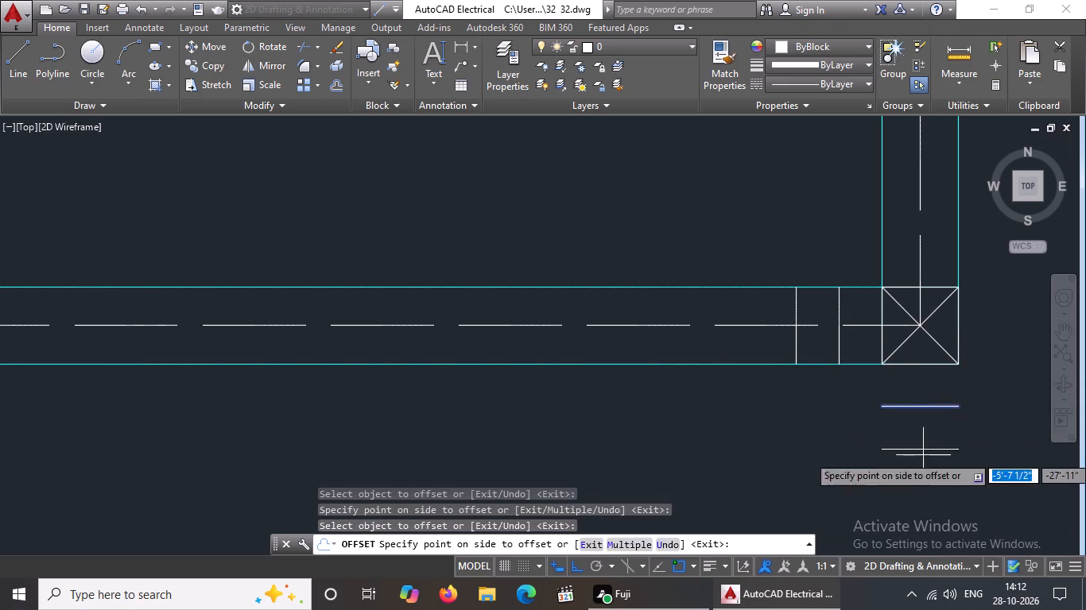
{"action": "left_click", "coordinate": [923, 455]}
Offset the right and top edges of the bottom-right corner column outward twice each at 5" spacing.
{"action": "scroll", "coordinate": [896, 400], "scroll_direction": "down", "scroll_amount": 3}
{"action": "scroll", "coordinate": [924, 381], "scroll_direction": "up", "scroll_amount": 3}
{"action": "left_click_drag", "start_coordinate": [863, 381], "coordinate": [894, 373]}
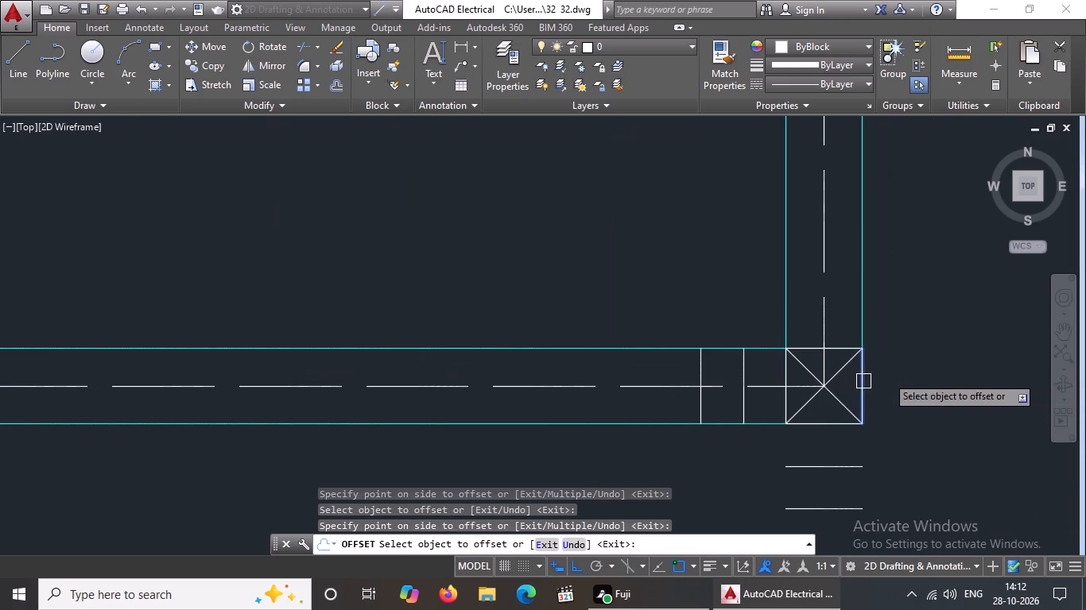
{"action": "left_click_drag", "start_coordinate": [894, 373], "coordinate": [879, 377]}
{"action": "left_click", "coordinate": [924, 367]}
{"action": "left_click", "coordinate": [899, 382]}
{"action": "left_click", "coordinate": [941, 371]}
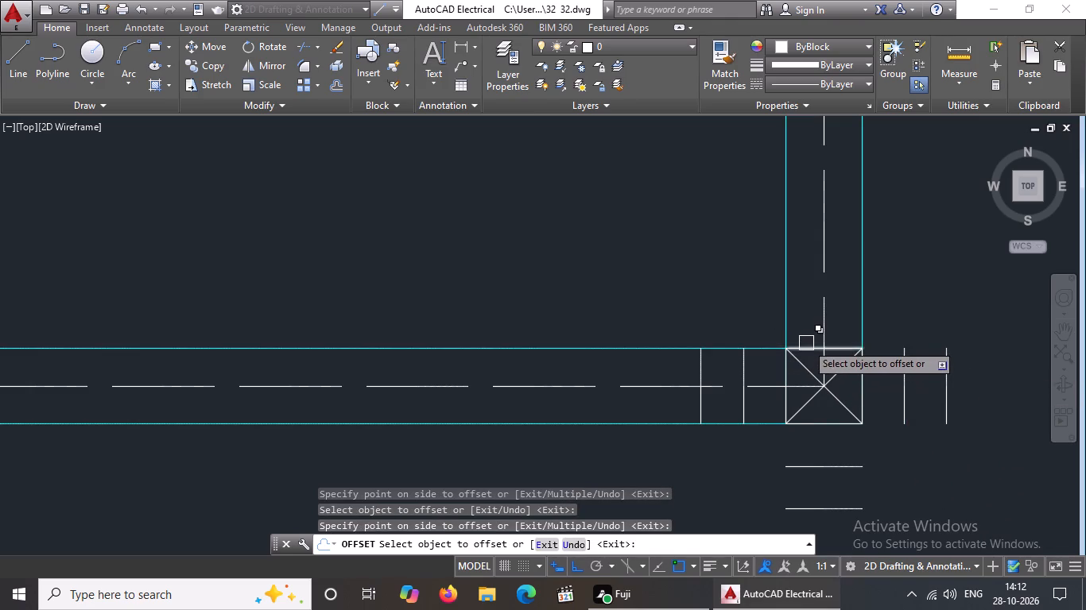
{"action": "left_click_drag", "start_coordinate": [806, 343], "coordinate": [809, 329]}
{"action": "left_click", "coordinate": [813, 299]}
{"action": "left_click_drag", "start_coordinate": [806, 306], "coordinate": [809, 294]}
{"action": "left_click", "coordinate": [812, 250]}
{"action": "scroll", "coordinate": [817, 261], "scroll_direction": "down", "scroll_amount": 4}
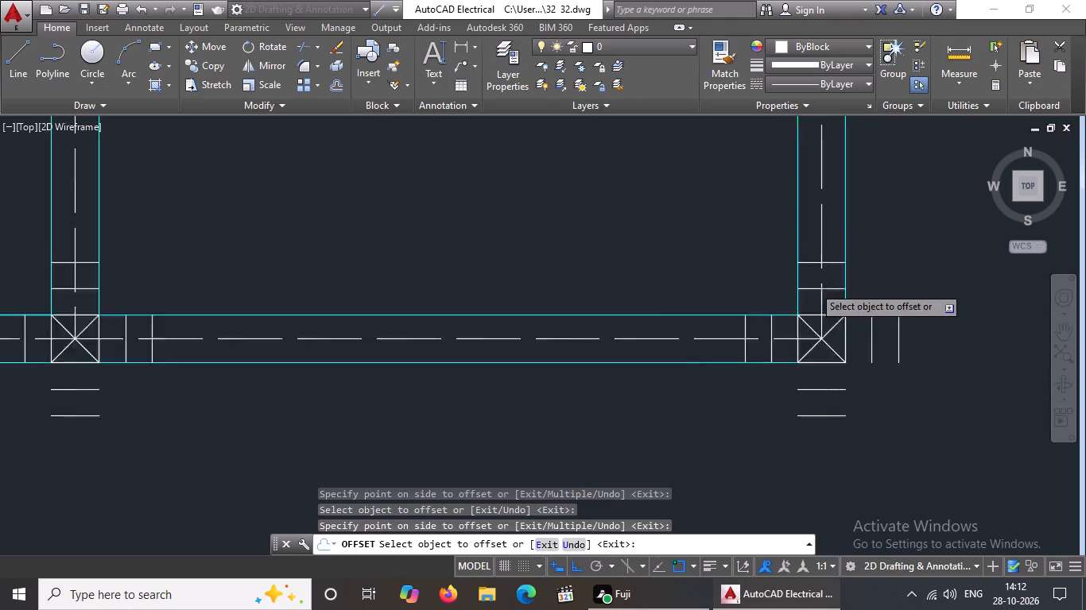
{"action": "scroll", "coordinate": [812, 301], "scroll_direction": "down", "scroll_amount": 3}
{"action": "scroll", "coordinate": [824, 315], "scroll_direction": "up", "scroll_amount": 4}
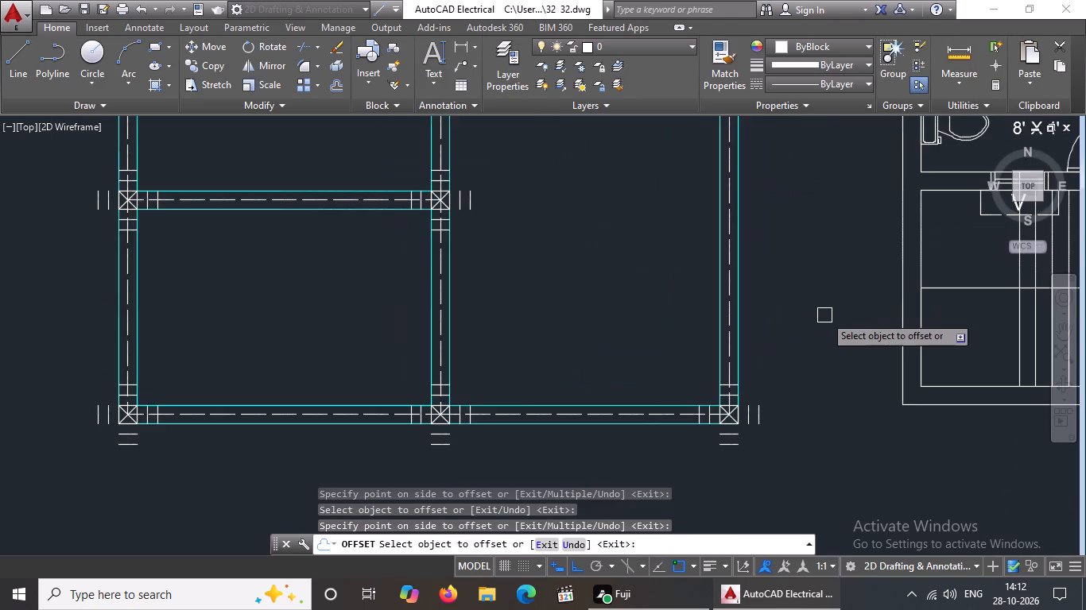
Fillet the bottom-right column's offset lines in multiple mode with radius 0, joining the inner and outer pairs at their bottom-right corners.
{"action": "scroll", "coordinate": [824, 315], "scroll_direction": "up", "scroll_amount": 2}
{"action": "key", "text": "Escape"}
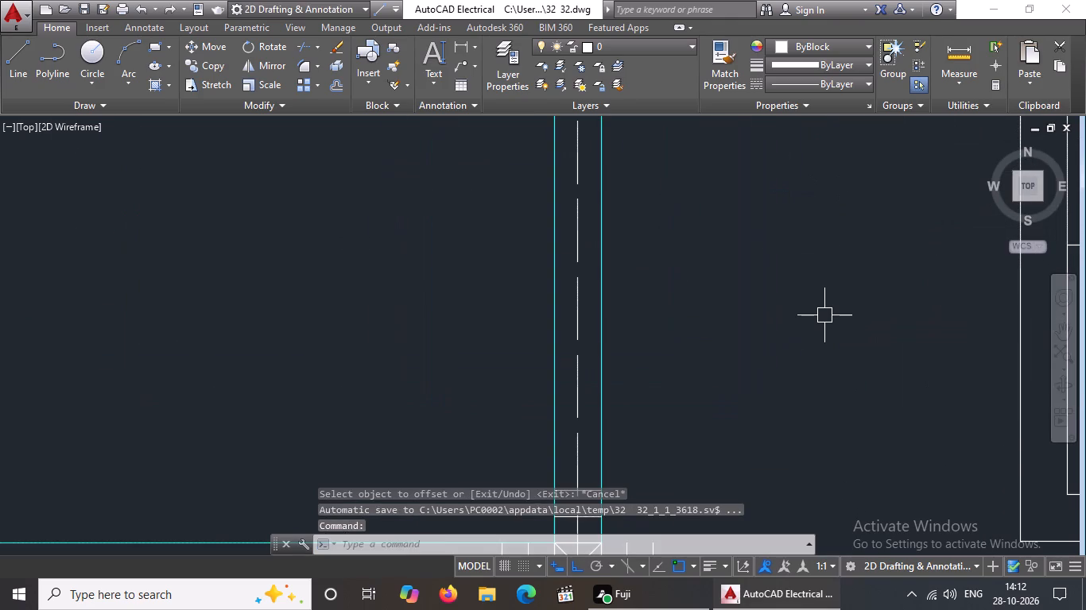
{"action": "key", "text": "f"}
{"action": "key", "text": "Return"}
{"action": "key", "text": "m"}
{"action": "key", "text": "Return"}
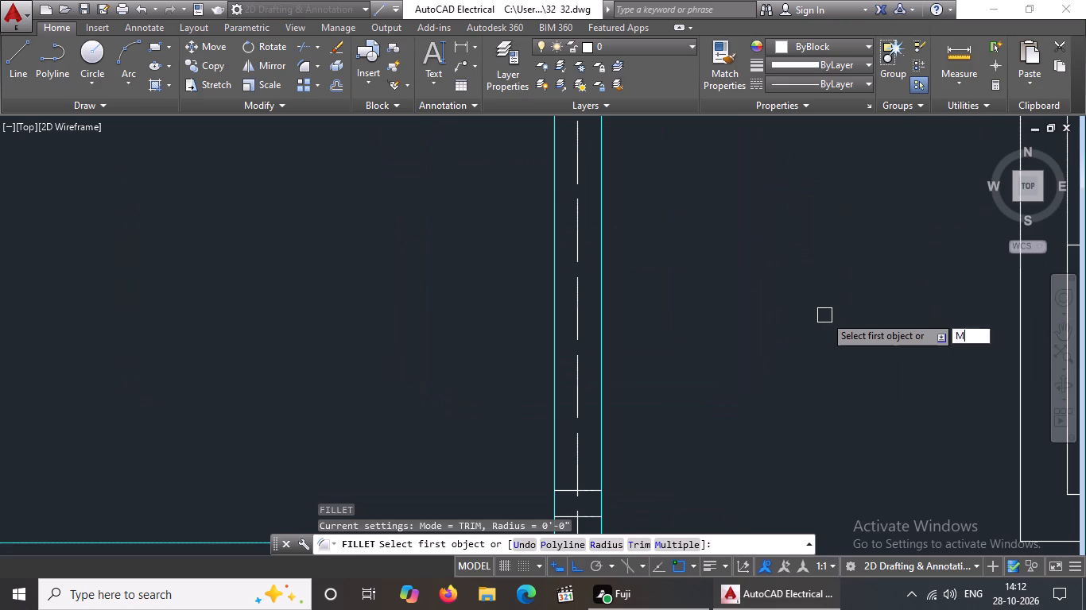
{"action": "key", "text": "r"}
{"action": "key", "text": "Return"}
{"action": "key", "text": "0"}
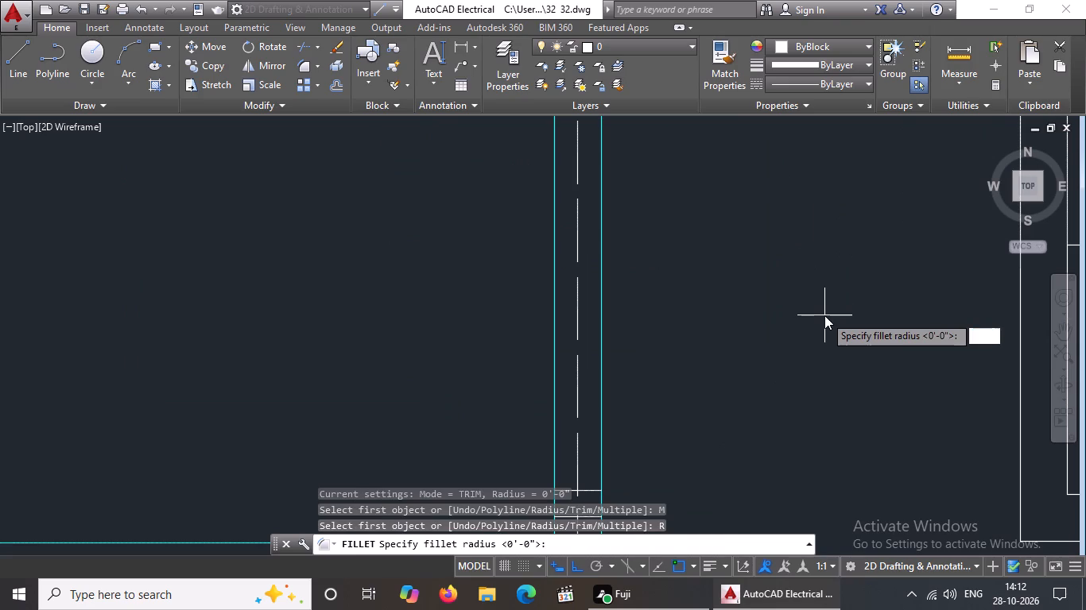
{"action": "key", "text": "Return"}
{"action": "scroll", "coordinate": [816, 319], "scroll_direction": "down", "scroll_amount": 4}
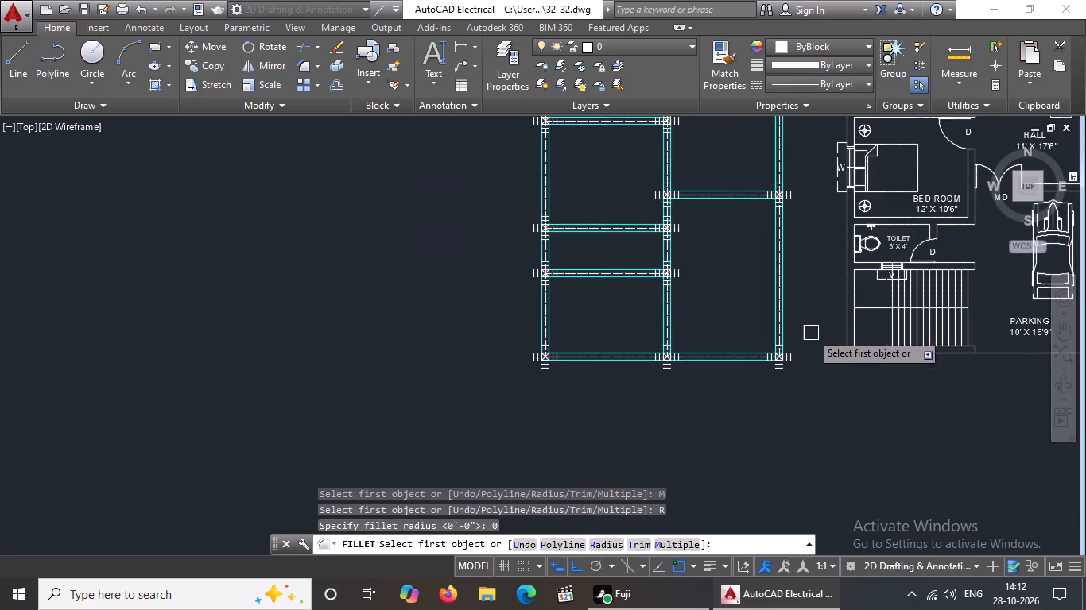
{"action": "scroll", "coordinate": [812, 337], "scroll_direction": "up", "scroll_amount": 3}
{"action": "scroll", "coordinate": [685, 446], "scroll_direction": "up", "scroll_amount": 2}
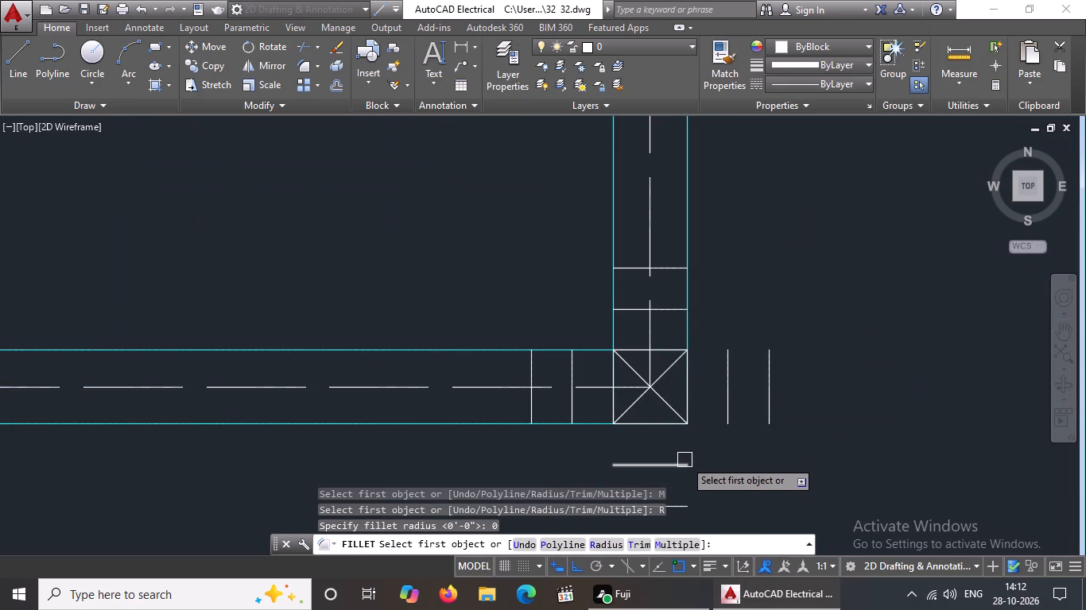
{"action": "left_click", "coordinate": [685, 460]}
{"action": "left_click", "coordinate": [730, 404]}
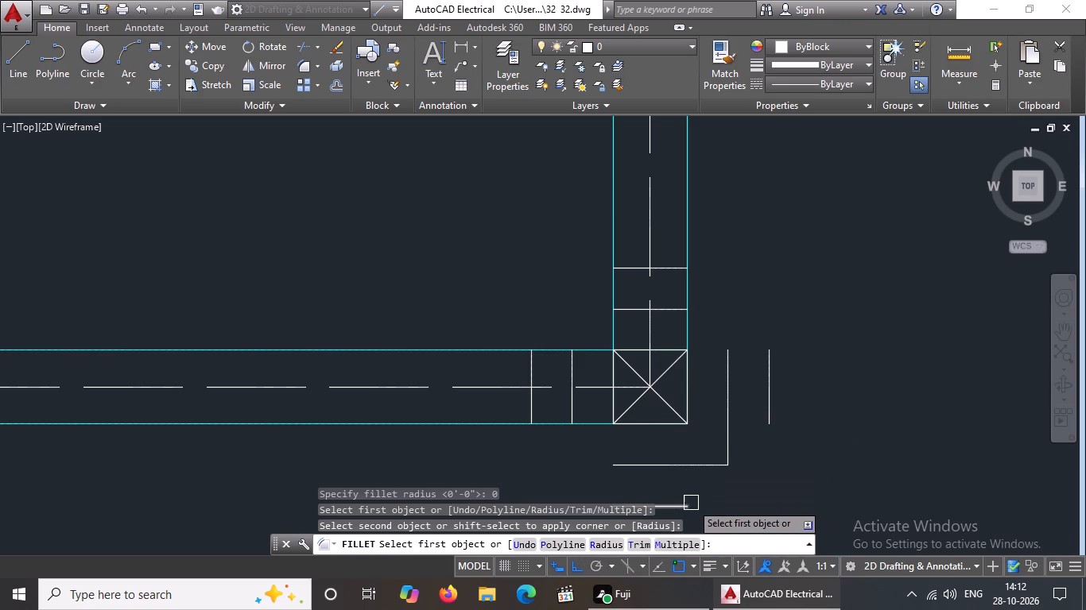
{"action": "left_click", "coordinate": [685, 504]}
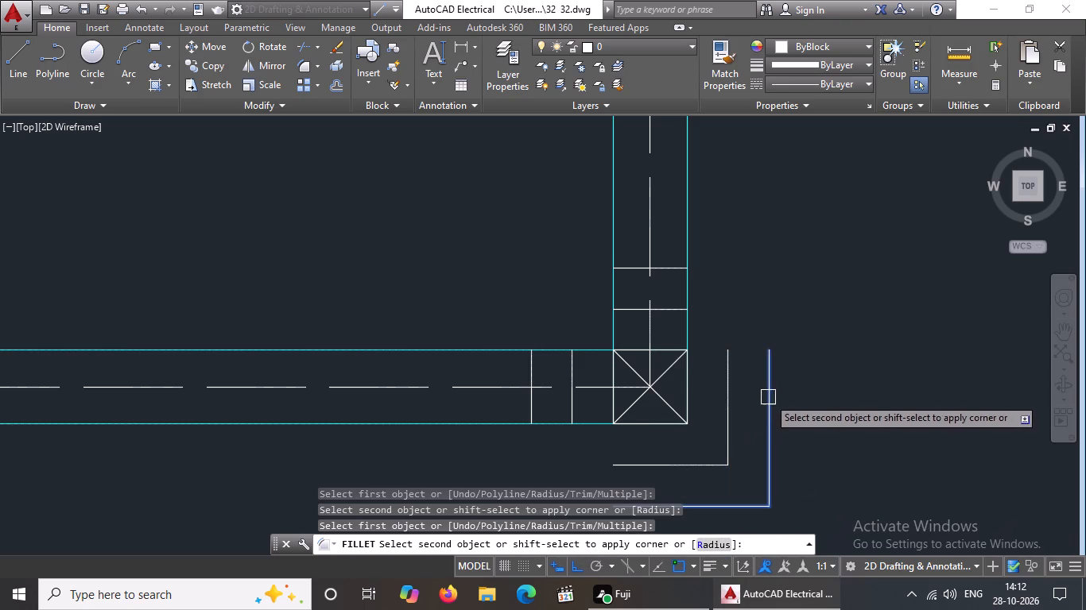
{"action": "left_click", "coordinate": [768, 397]}
Fillet the inner and outer offset lines at the bottom-left corners around the bottom-right column with radius 0.
{"action": "scroll", "coordinate": [612, 351], "scroll_direction": "down", "scroll_amount": 4}
{"action": "scroll", "coordinate": [606, 362], "scroll_direction": "up", "scroll_amount": 2}
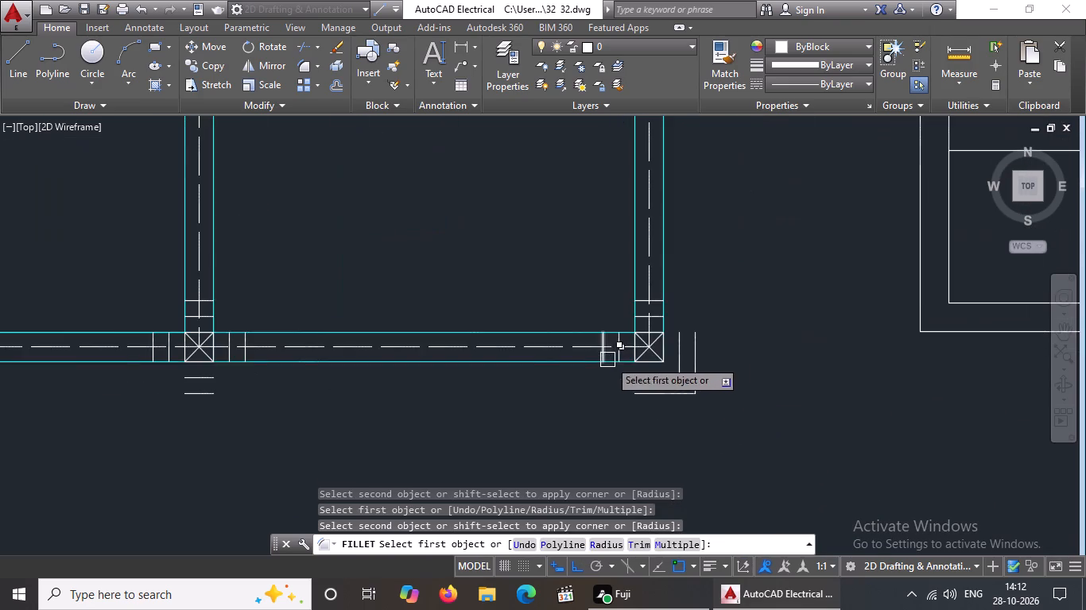
{"action": "scroll", "coordinate": [626, 352], "scroll_direction": "up", "scroll_amount": 3}
{"action": "left_click", "coordinate": [592, 365]}
{"action": "left_click", "coordinate": [687, 461]}
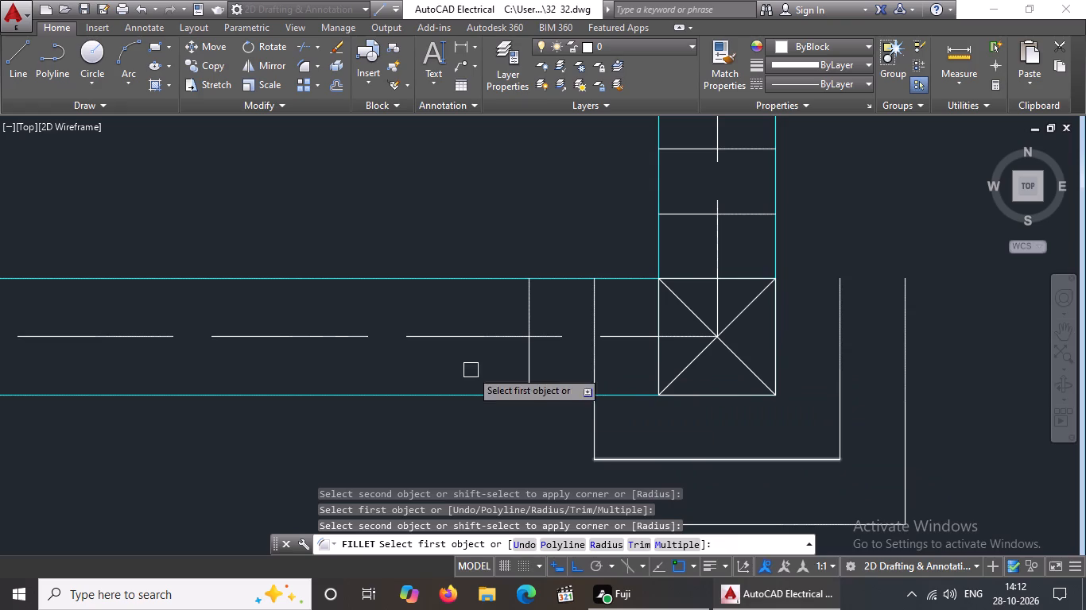
{"action": "left_click", "coordinate": [523, 364]}
{"action": "scroll", "coordinate": [626, 391], "scroll_direction": "down", "scroll_amount": 2}
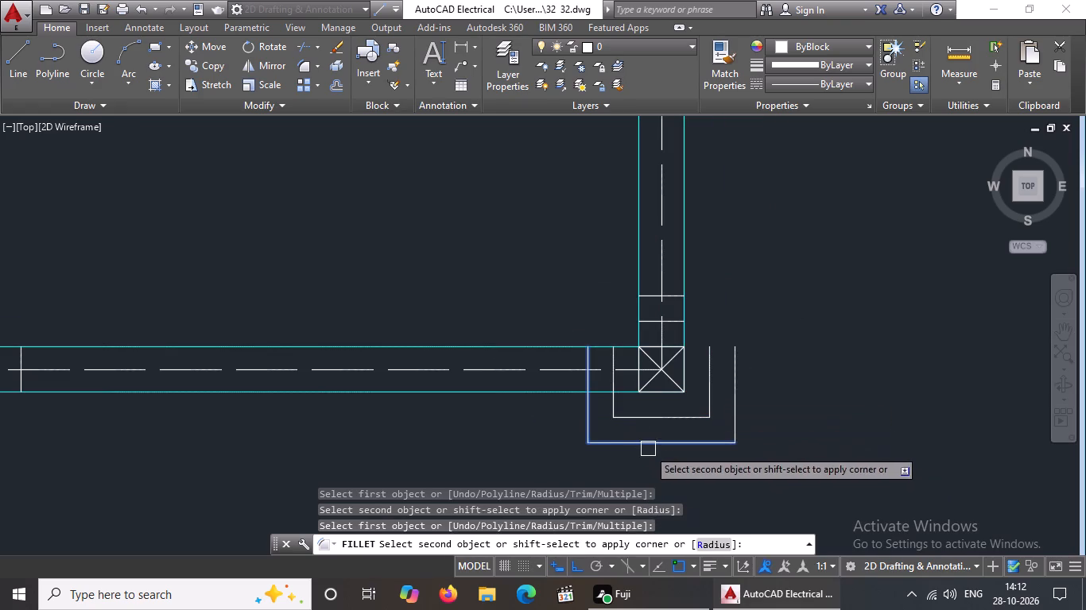
{"action": "left_click", "coordinate": [650, 441]}
Close both offset squares around the bottom-right column by filleting their top-left and top-right corners with radius 0.
{"action": "scroll", "coordinate": [611, 365], "scroll_direction": "up", "scroll_amount": 2}
{"action": "left_click_drag", "start_coordinate": [616, 347], "coordinate": [628, 337]}
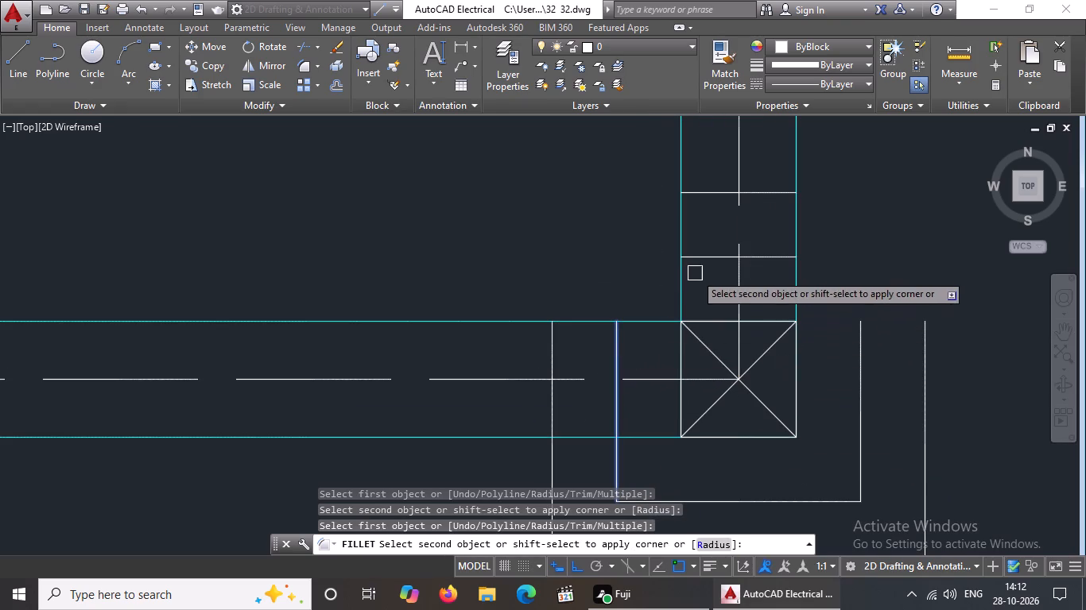
{"action": "left_click", "coordinate": [709, 261]}
{"action": "left_click_drag", "start_coordinate": [555, 343], "coordinate": [562, 331]}
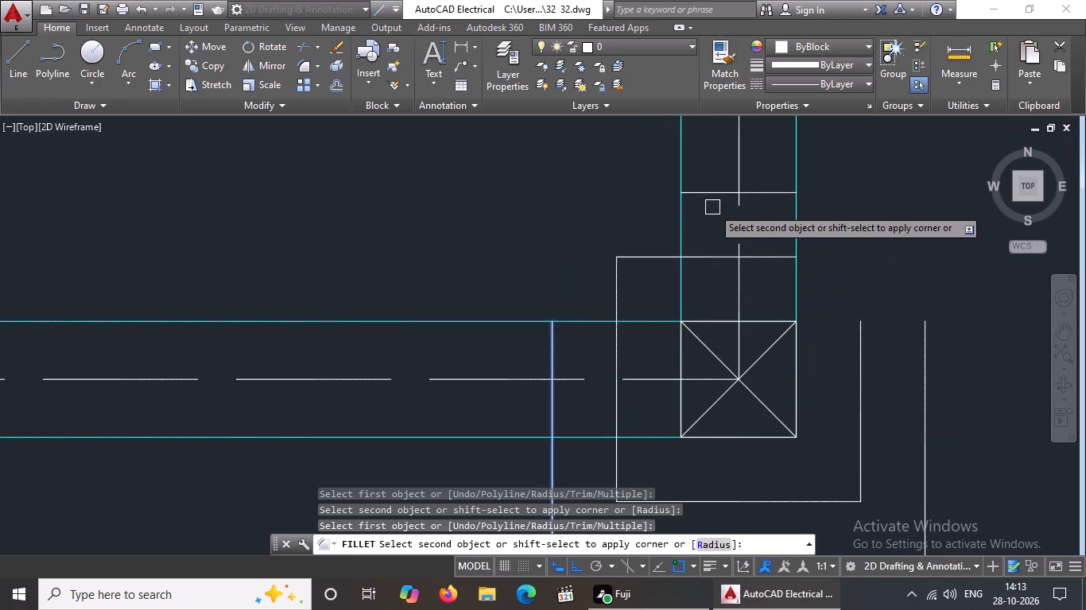
{"action": "left_click", "coordinate": [704, 187]}
{"action": "left_click", "coordinate": [867, 359]}
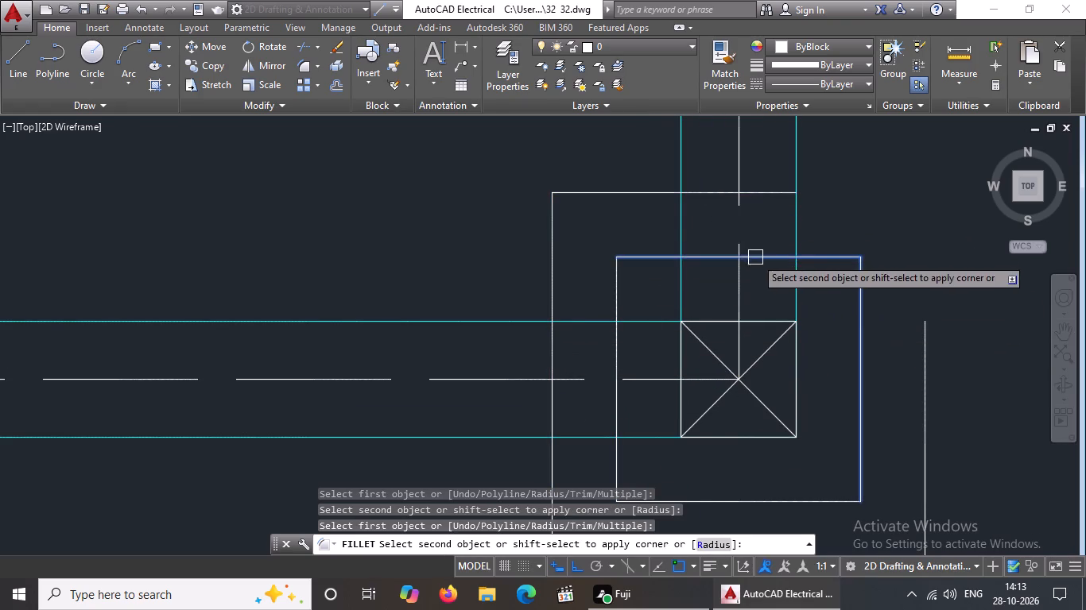
{"action": "left_click", "coordinate": [756, 257]}
{"action": "left_click", "coordinate": [774, 196]}
{"action": "left_click", "coordinate": [923, 363]}
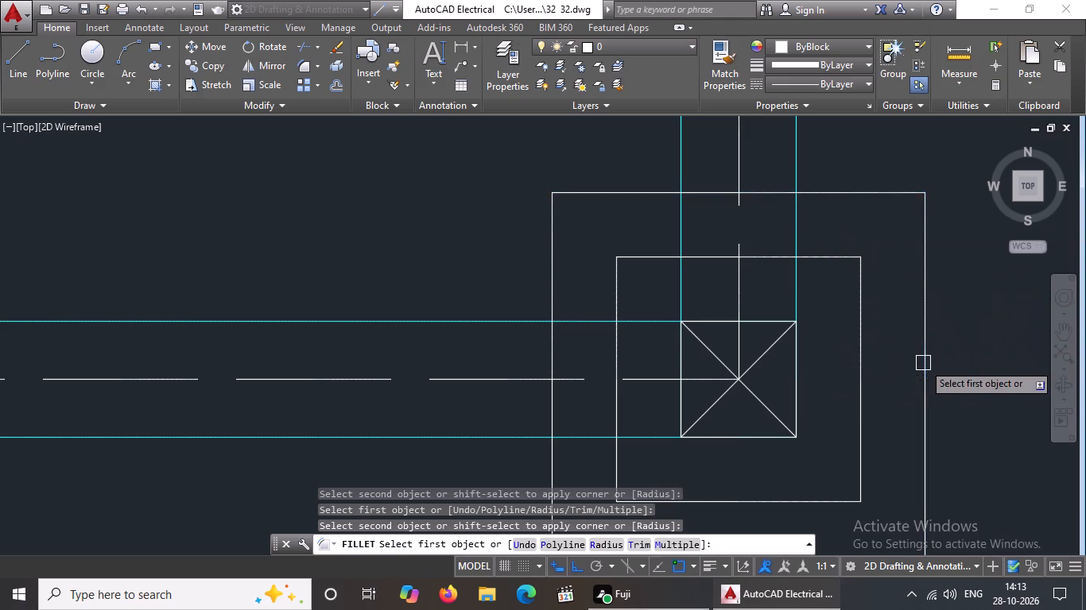
Fillet the inner and outer offset lines at both lower corners around the bottom beam's middle column with radius 0.
{"action": "scroll", "coordinate": [727, 298], "scroll_direction": "down", "scroll_amount": 5}
{"action": "scroll", "coordinate": [530, 318], "scroll_direction": "up", "scroll_amount": 5}
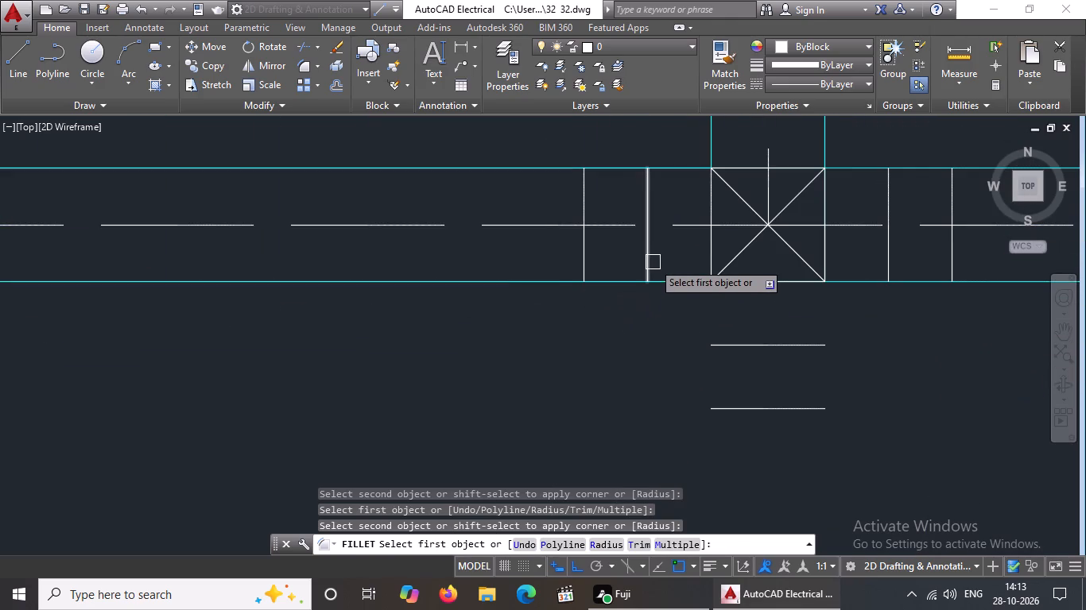
{"action": "left_click", "coordinate": [648, 255]}
{"action": "left_click", "coordinate": [723, 347]}
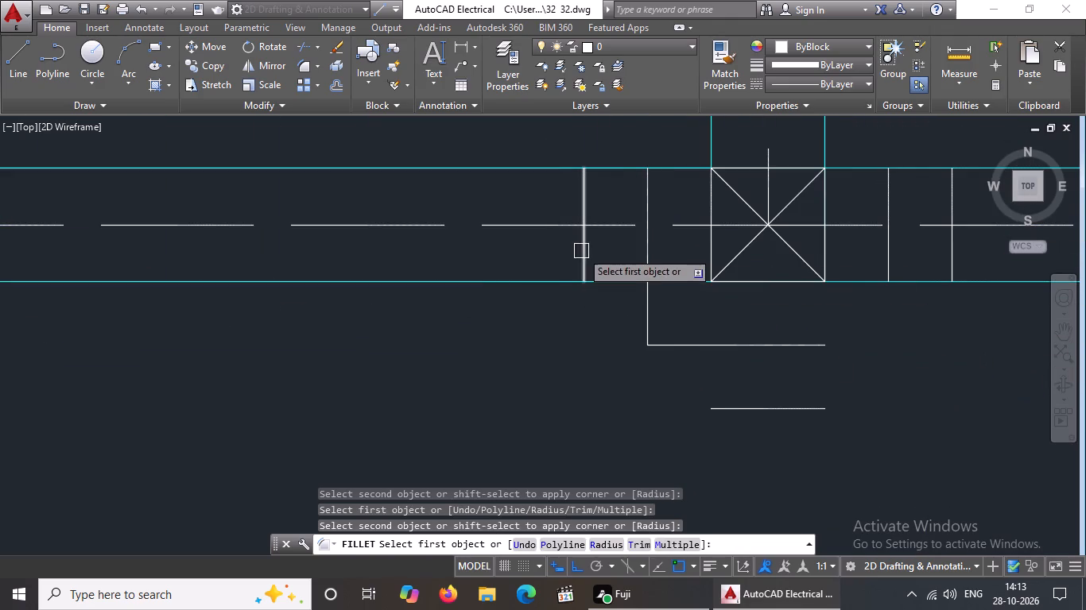
{"action": "left_click_drag", "start_coordinate": [581, 251], "coordinate": [584, 259]}
{"action": "left_click", "coordinate": [743, 410]}
{"action": "left_click", "coordinate": [797, 342]}
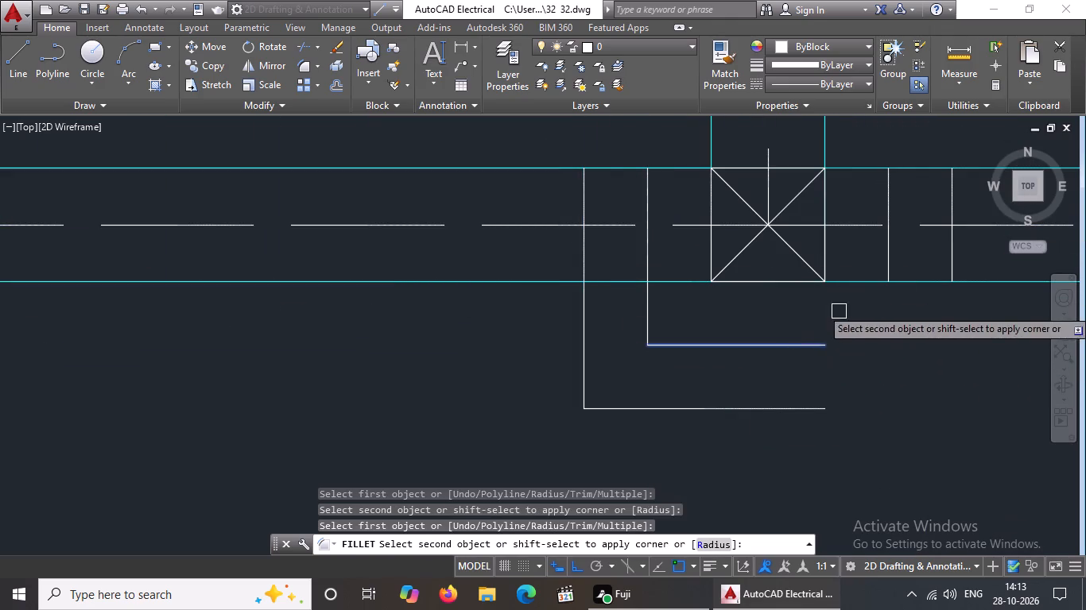
{"action": "left_click", "coordinate": [887, 244]}
{"action": "left_click", "coordinate": [801, 404]}
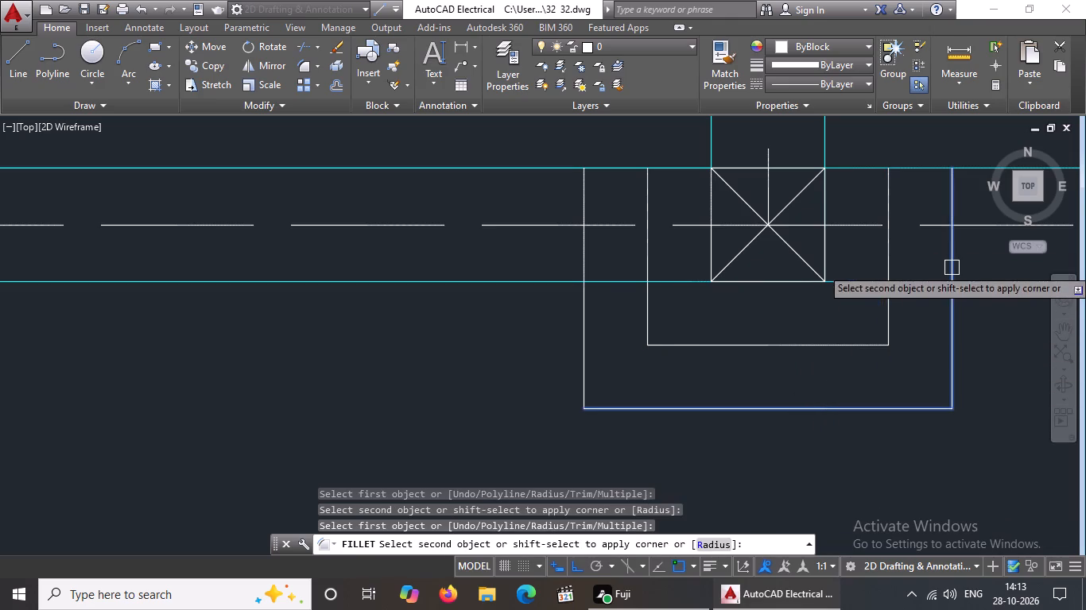
{"action": "left_click", "coordinate": [952, 265]}
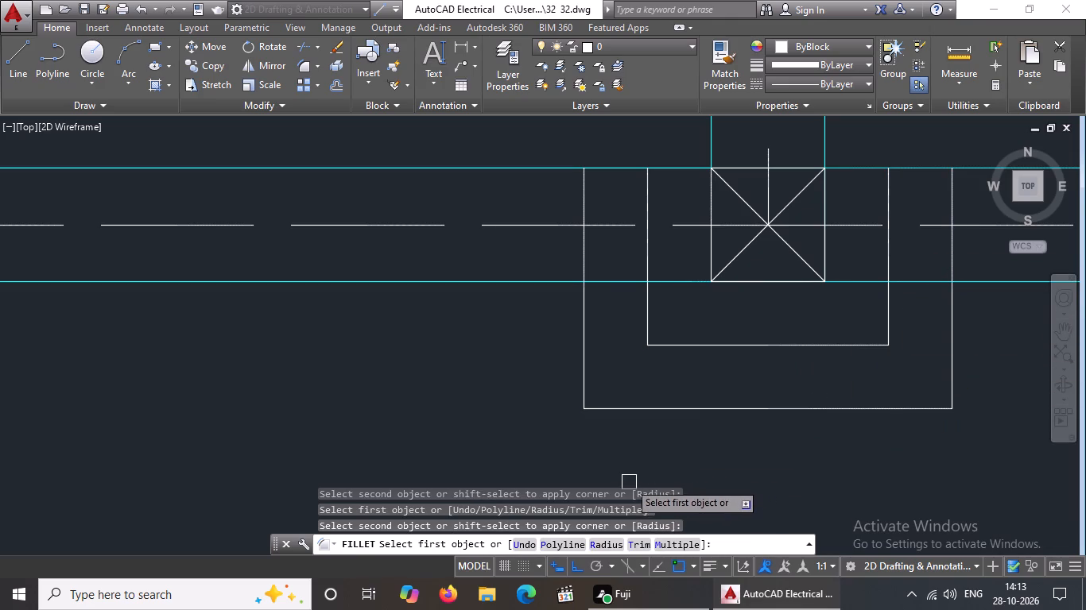
Close both offset squares around the bottom-middle column by filleting their top-left and top-right corners with radius 0.
{"action": "scroll", "coordinate": [648, 446], "scroll_direction": "down", "scroll_amount": 4}
{"action": "scroll", "coordinate": [662, 383], "scroll_direction": "up", "scroll_amount": 4}
{"action": "scroll", "coordinate": [668, 361], "scroll_direction": "down", "scroll_amount": 3}
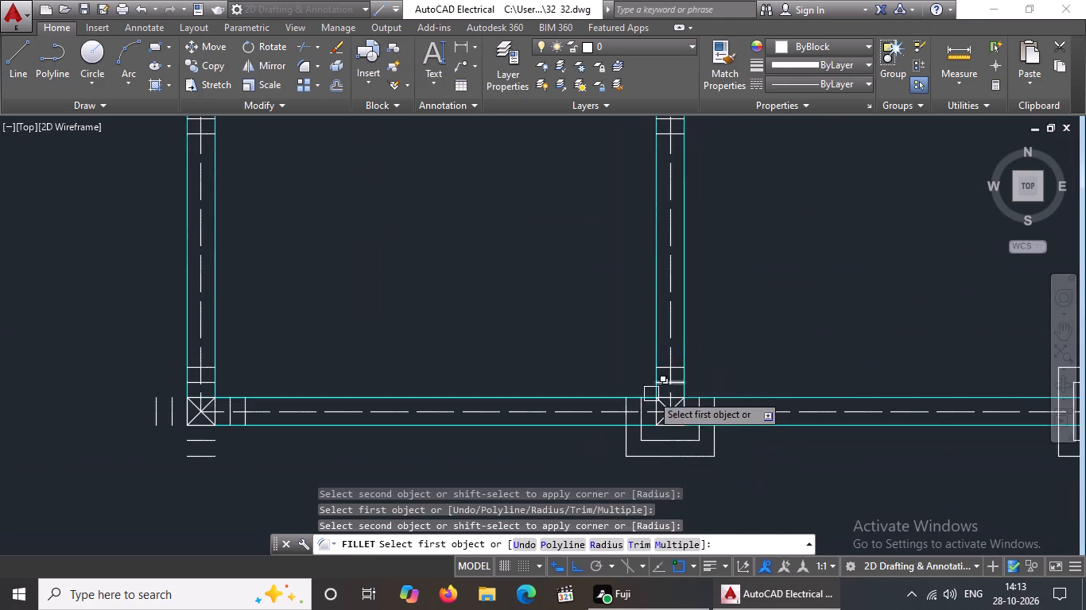
{"action": "scroll", "coordinate": [650, 400], "scroll_direction": "up", "scroll_amount": 2}
{"action": "left_click_drag", "start_coordinate": [626, 414], "coordinate": [637, 403]}
{"action": "left_click", "coordinate": [681, 359]}
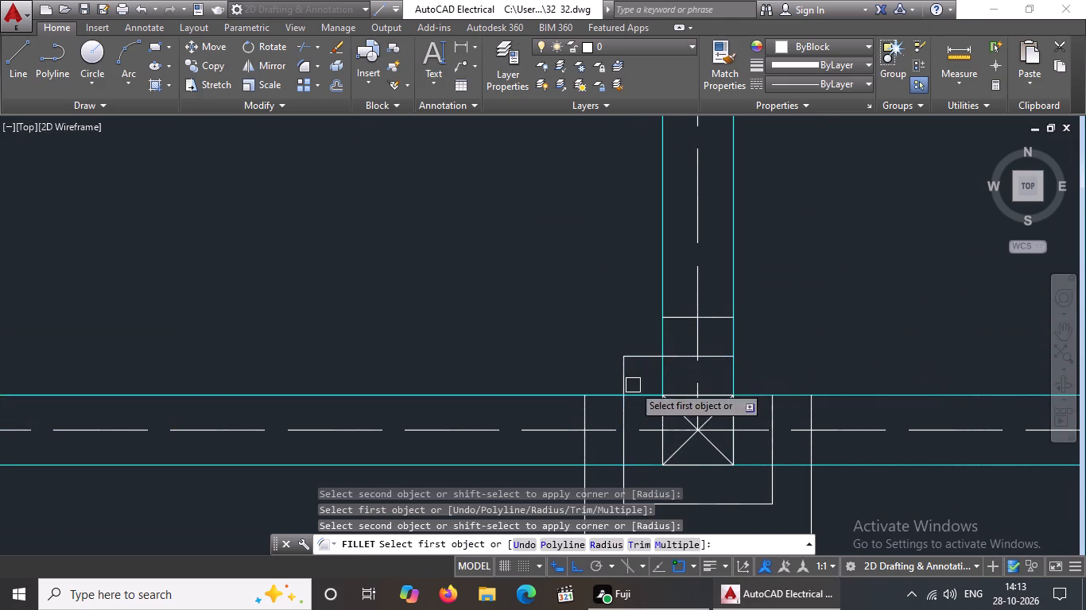
{"action": "left_click_drag", "start_coordinate": [580, 419], "coordinate": [588, 406]}
{"action": "left_click", "coordinate": [683, 317]}
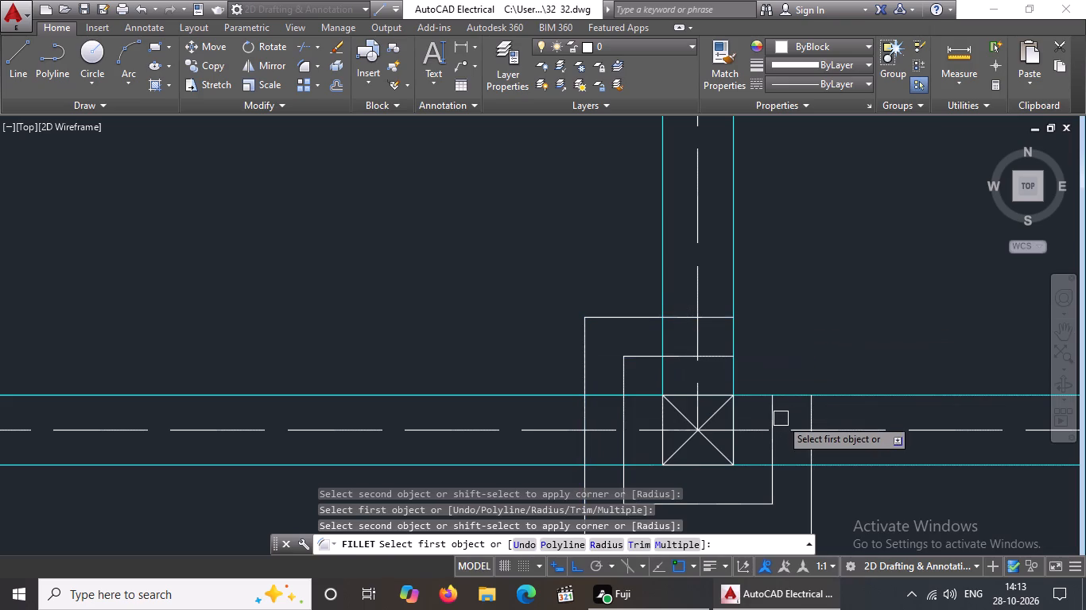
{"action": "left_click", "coordinate": [774, 415]}
{"action": "left_click", "coordinate": [719, 352]}
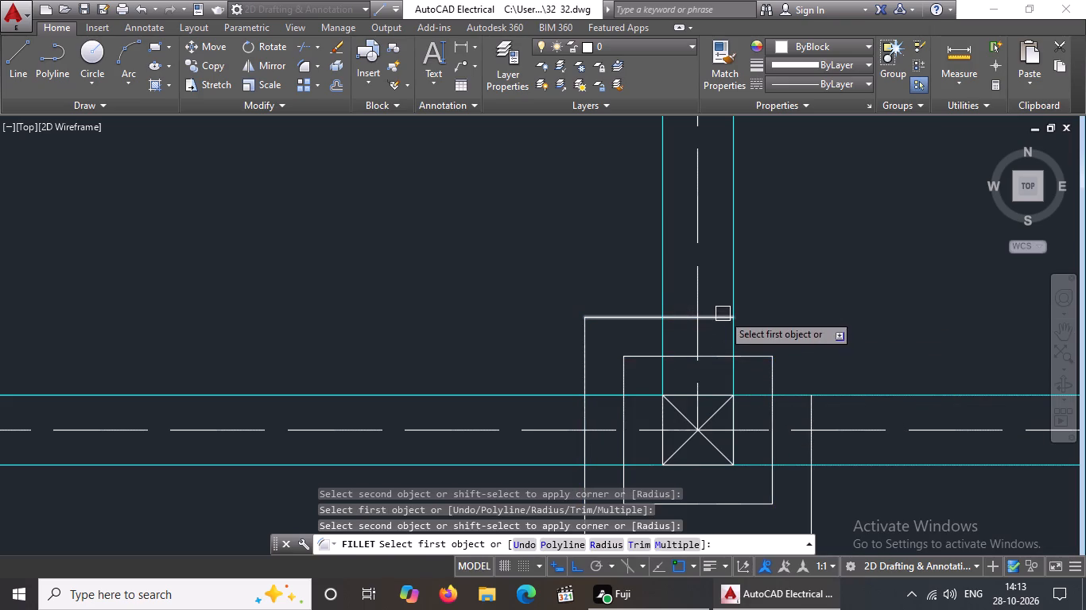
{"action": "left_click", "coordinate": [723, 314]}
{"action": "left_click", "coordinate": [807, 409]}
Fillet the inner and outer offset lines at both lower corners around the bottom-left corner column with radius 0.
{"action": "scroll", "coordinate": [691, 363], "scroll_direction": "down", "scroll_amount": 4}
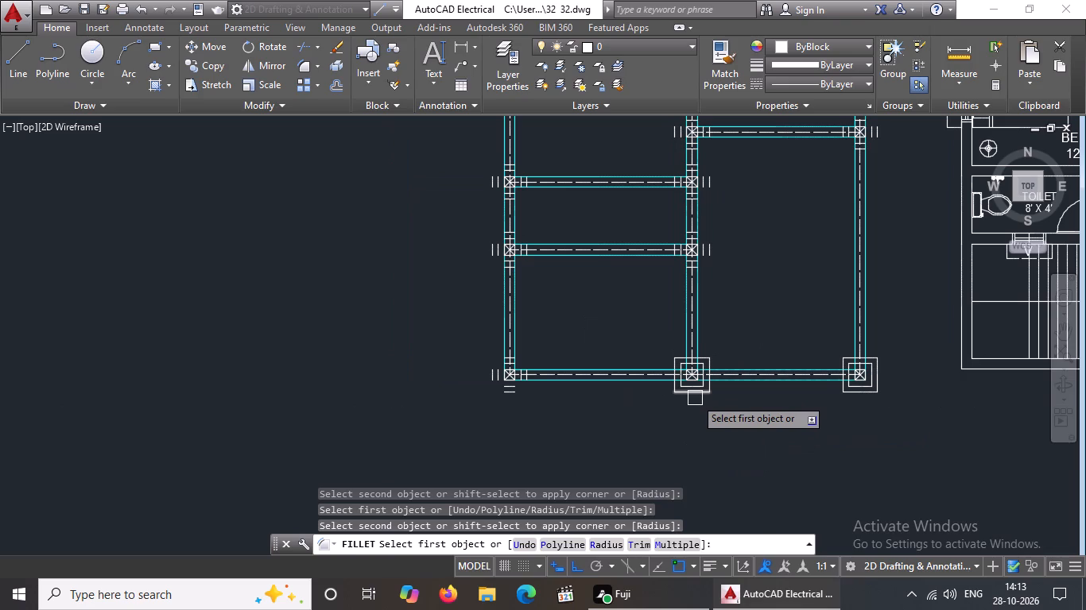
{"action": "scroll", "coordinate": [503, 395], "scroll_direction": "up", "scroll_amount": 4}
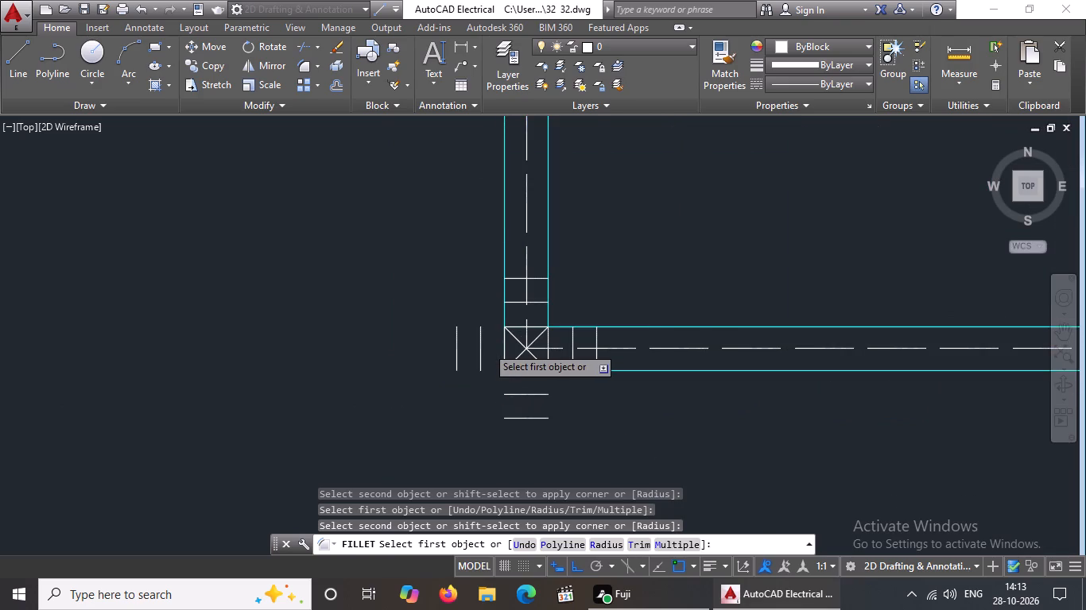
{"action": "left_click", "coordinate": [479, 366]}
{"action": "left_click", "coordinate": [546, 426]}
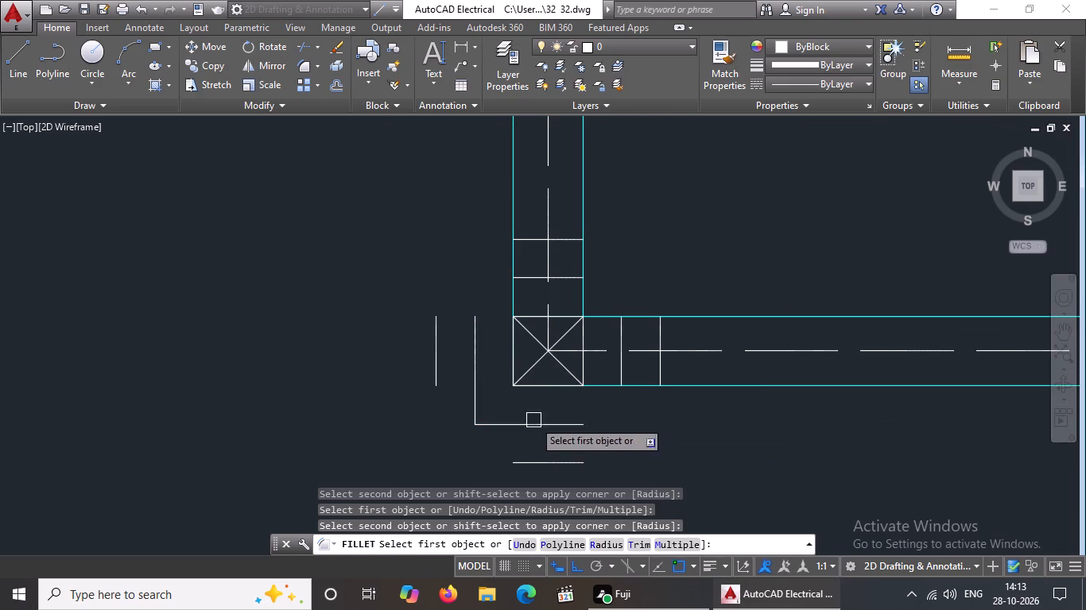
{"action": "left_click", "coordinate": [434, 360]}
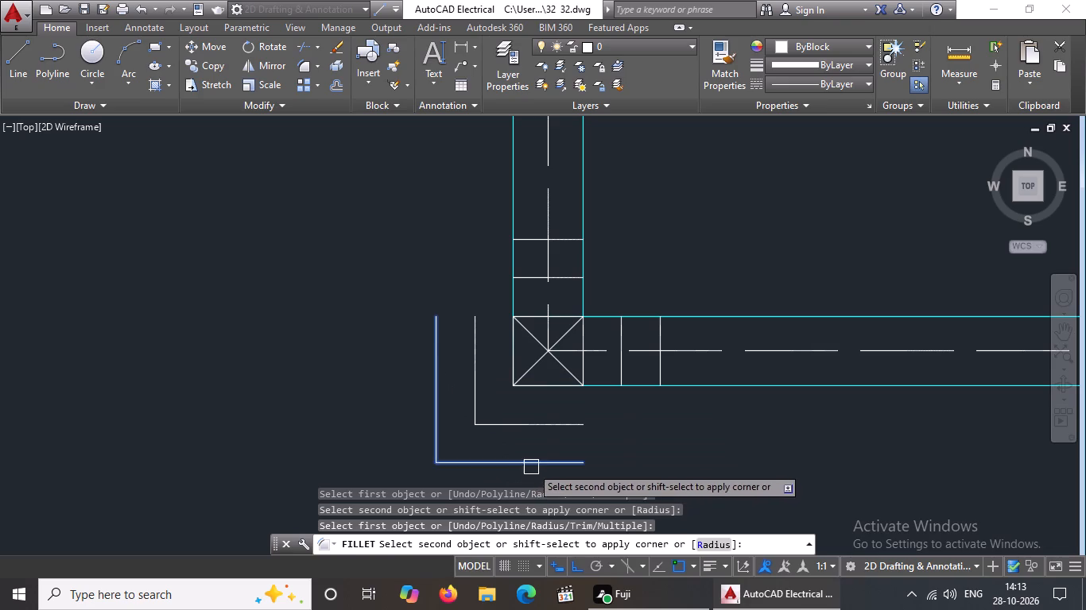
{"action": "left_click", "coordinate": [534, 464]}
{"action": "left_click_drag", "start_coordinate": [561, 426], "coordinate": [580, 419]}
{"action": "left_click_drag", "start_coordinate": [621, 361], "coordinate": [621, 374]}
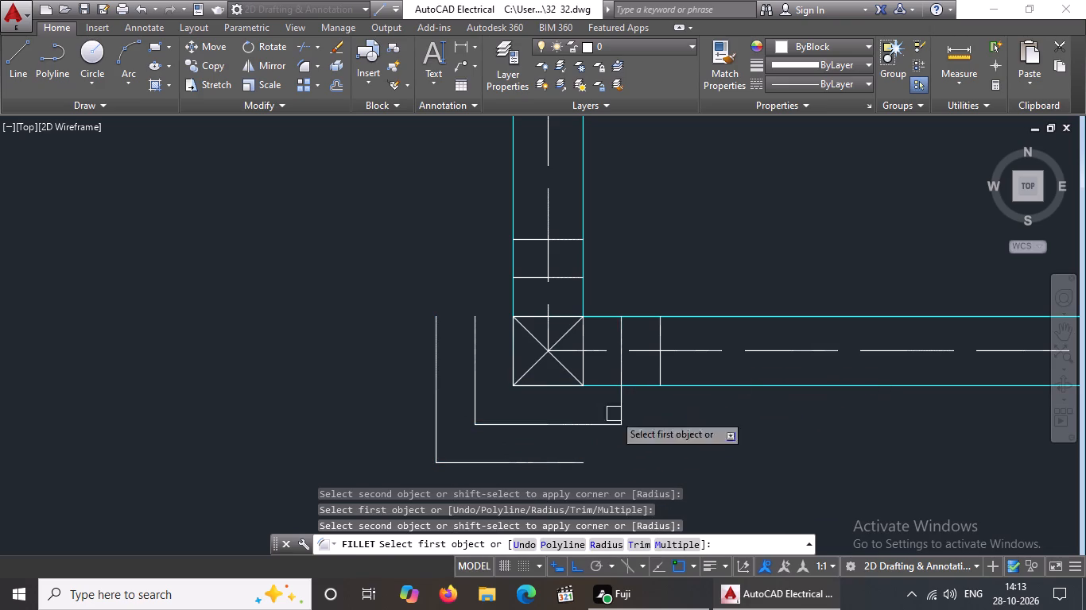
{"action": "left_click", "coordinate": [577, 463]}
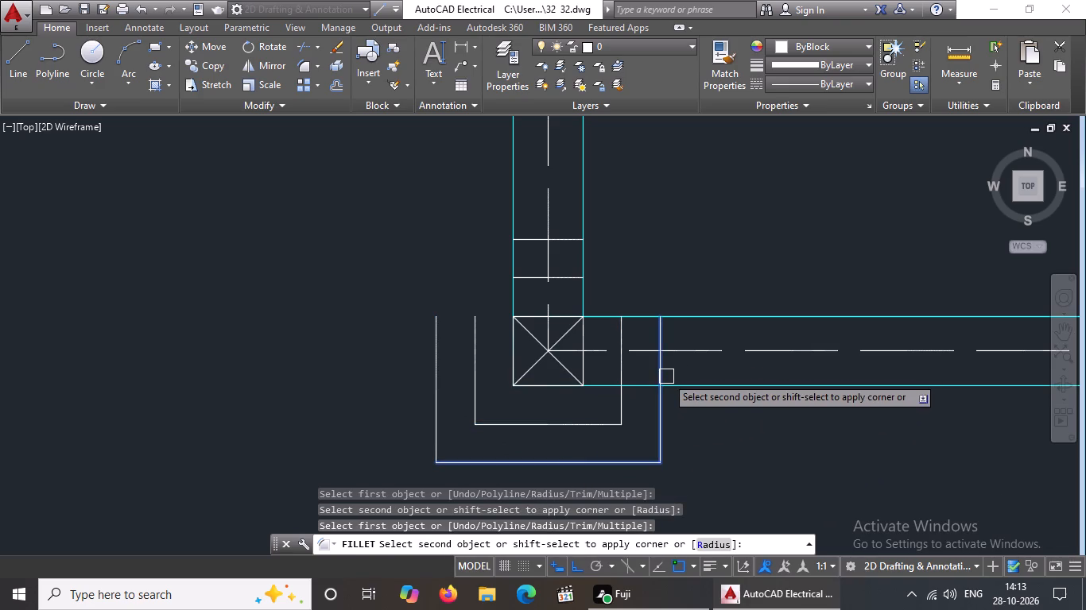
{"action": "left_click", "coordinate": [663, 375]}
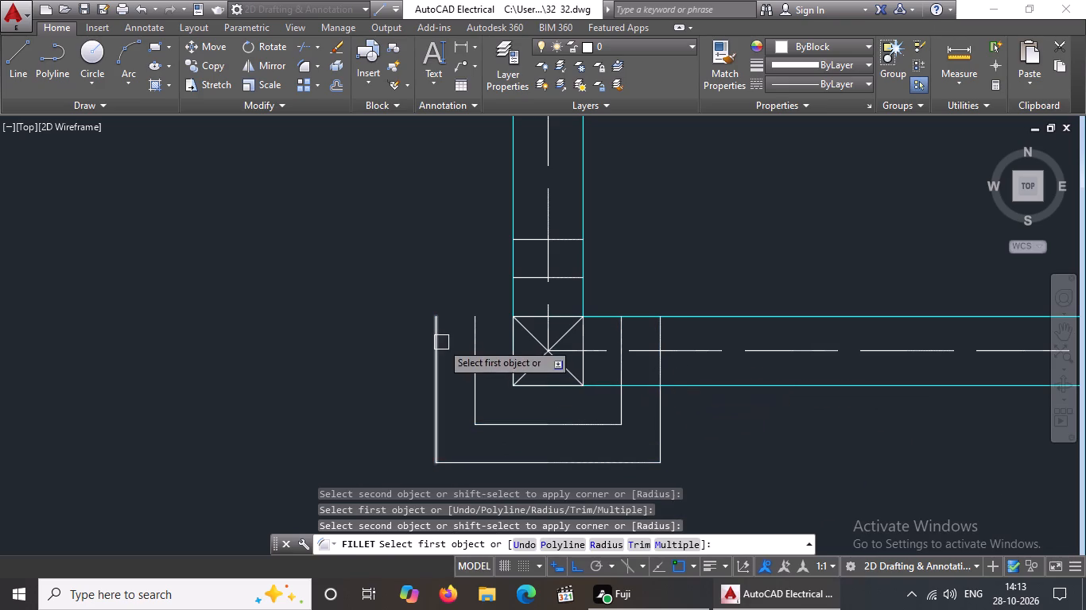
Close both offset squares around the bottom-left column by filleting their top-left and top-right corners with radius 0.
{"action": "left_click_drag", "start_coordinate": [474, 334], "coordinate": [489, 330]}
{"action": "left_click", "coordinate": [535, 280]}
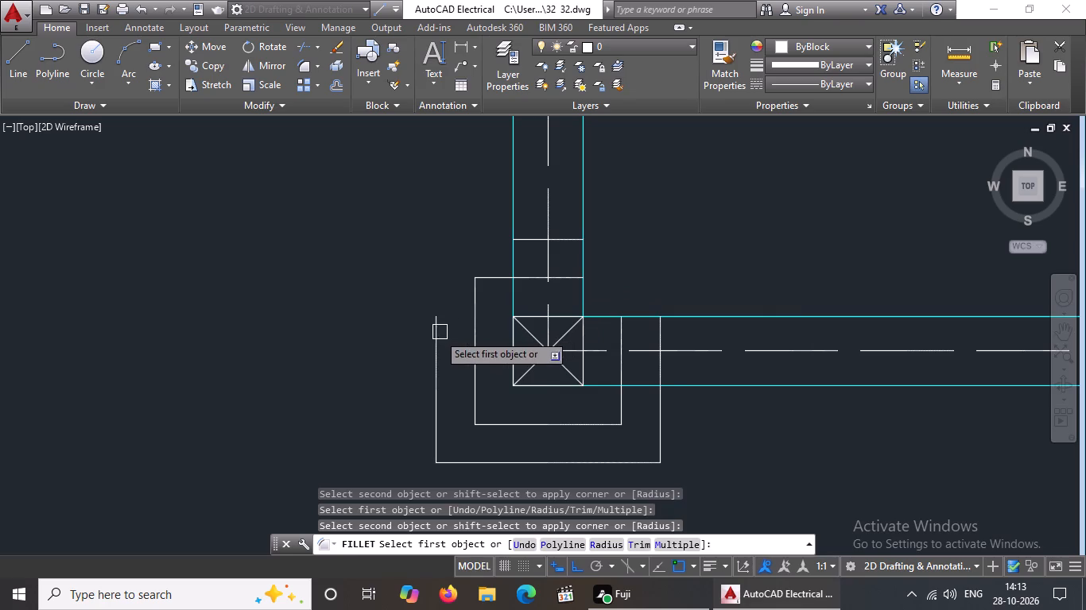
{"action": "left_click_drag", "start_coordinate": [435, 334], "coordinate": [448, 324]}
{"action": "left_click", "coordinate": [524, 242]}
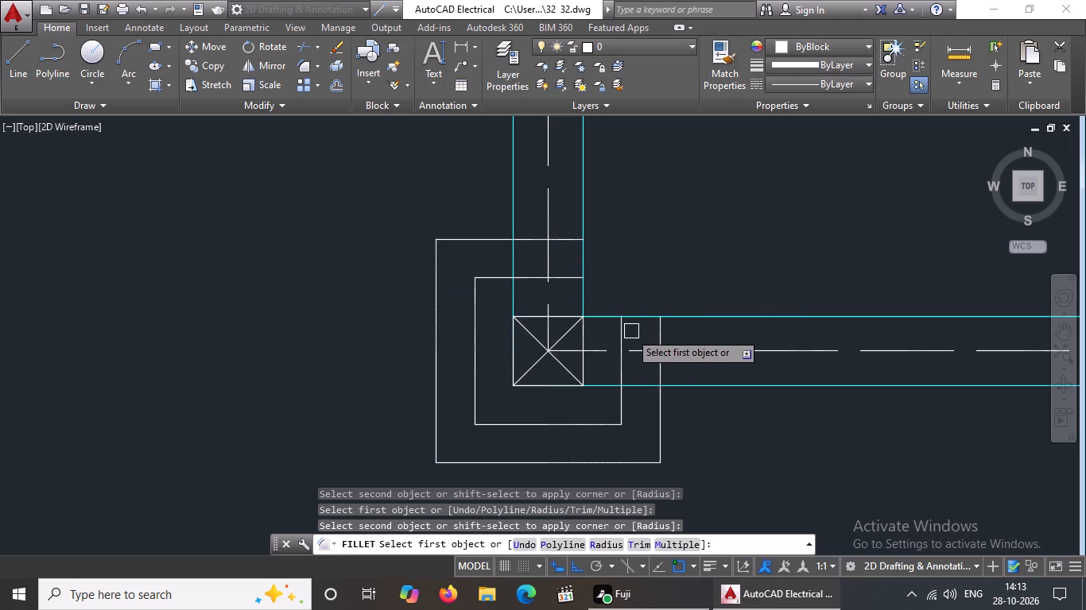
{"action": "left_click", "coordinate": [621, 336]}
{"action": "left_click", "coordinate": [558, 274]}
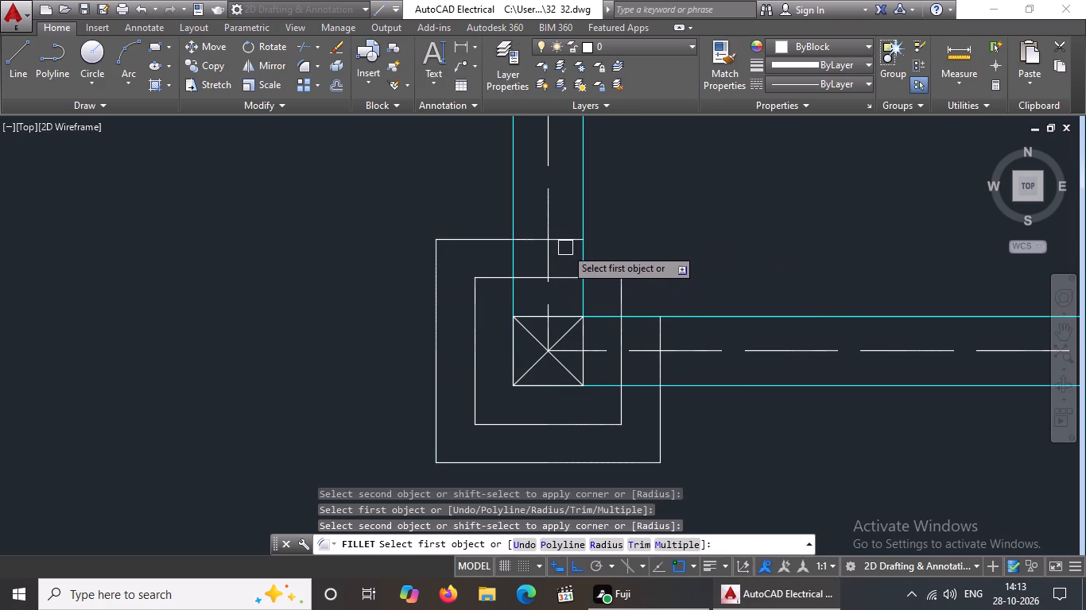
{"action": "left_click", "coordinate": [565, 241]}
{"action": "left_click", "coordinate": [659, 328]}
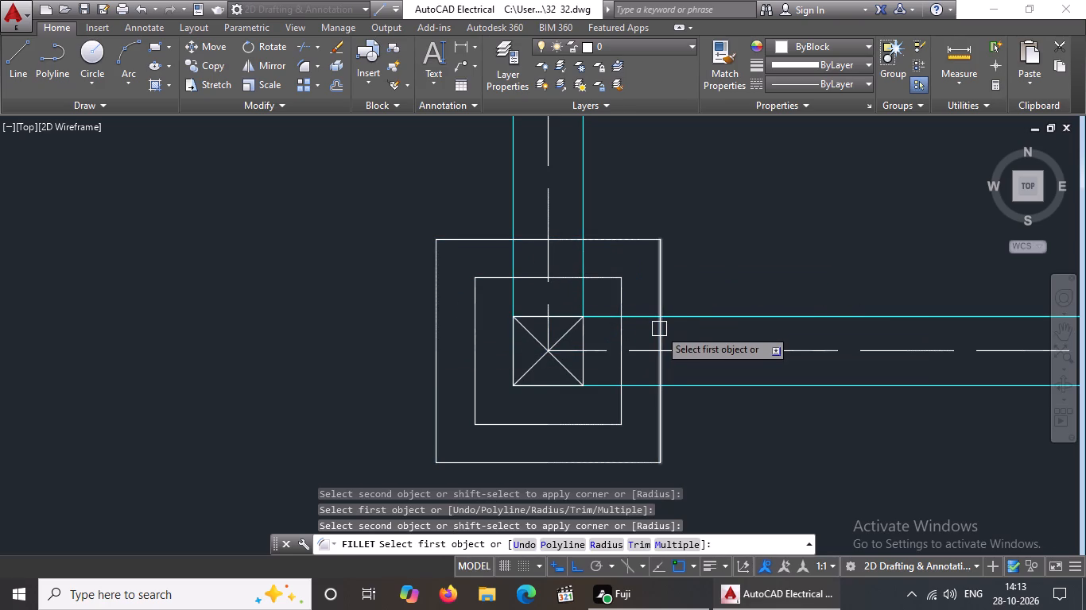
{"action": "scroll", "coordinate": [659, 333], "scroll_direction": "down", "scroll_amount": 3}
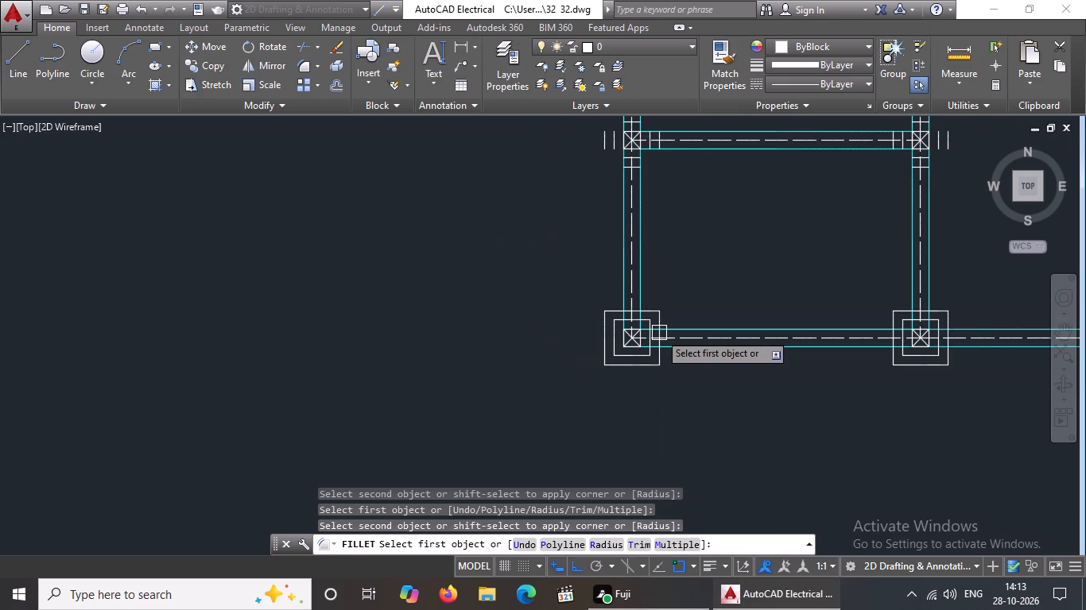
Fillet the inner and outer offset lines at both lower corners around the left column of the second beam from the bottom with radius 0.
{"action": "scroll", "coordinate": [672, 326], "scroll_direction": "down", "scroll_amount": 2}
{"action": "middle_click_drag", "start_coordinate": [680, 299], "coordinate": [654, 369]}
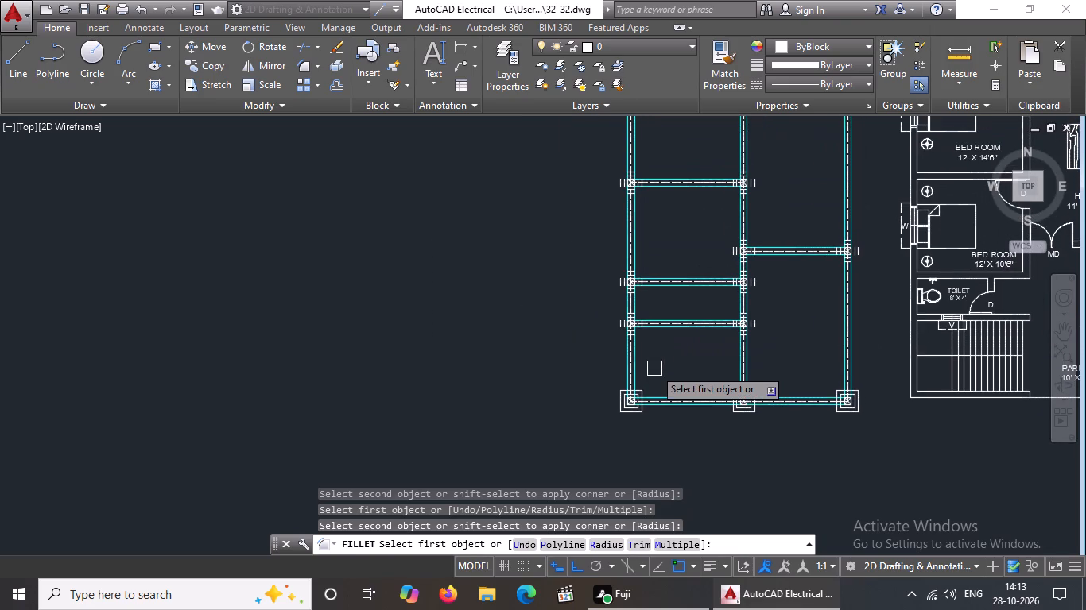
{"action": "scroll", "coordinate": [677, 295], "scroll_direction": "up", "scroll_amount": 2}
{"action": "scroll", "coordinate": [551, 403], "scroll_direction": "up", "scroll_amount": 1}
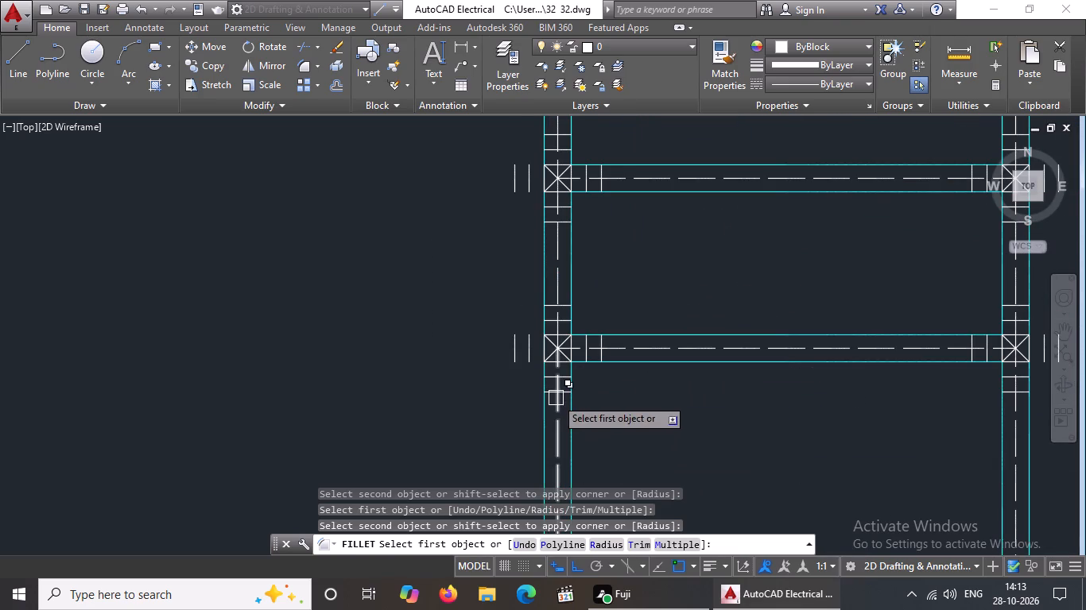
{"action": "scroll", "coordinate": [556, 398], "scroll_direction": "up", "scroll_amount": 3}
{"action": "left_click", "coordinate": [585, 311]}
{"action": "left_click", "coordinate": [675, 230]}
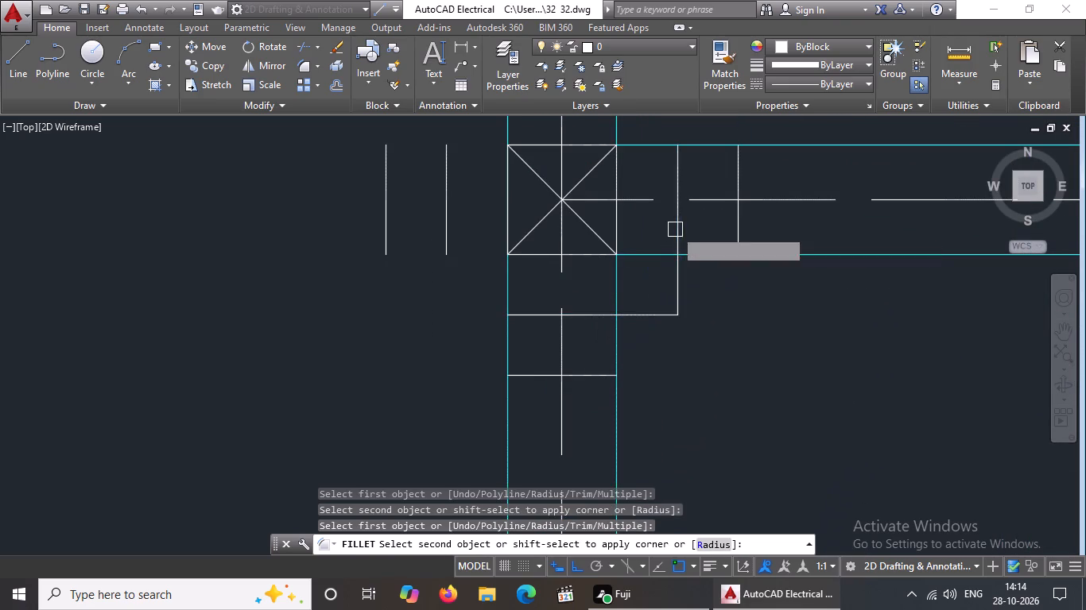
{"action": "left_click", "coordinate": [587, 376]}
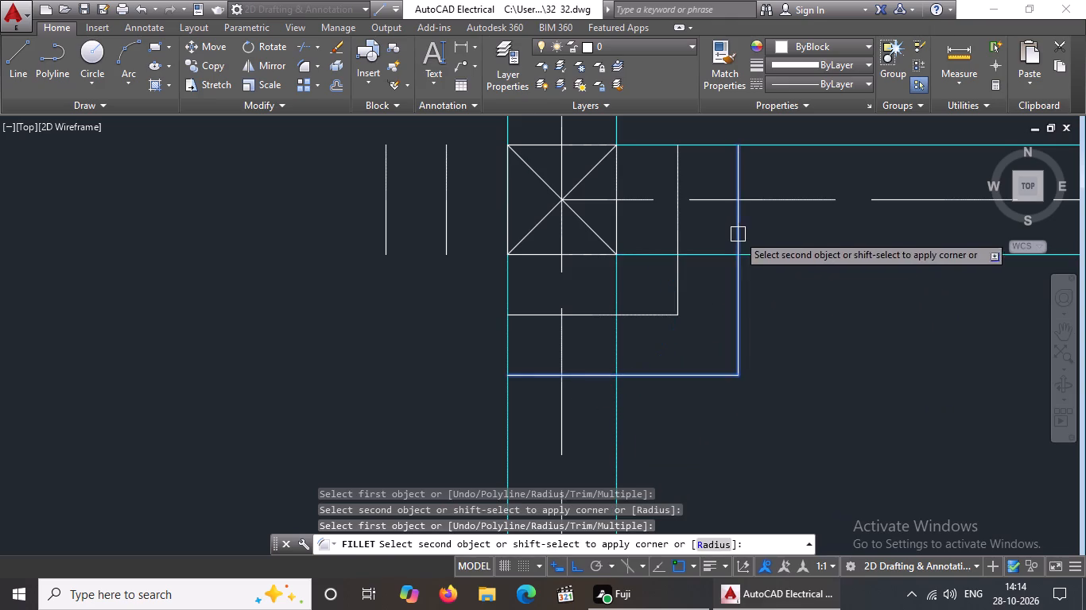
{"action": "left_click", "coordinate": [738, 234]}
{"action": "left_click_drag", "start_coordinate": [449, 230], "coordinate": [451, 241]}
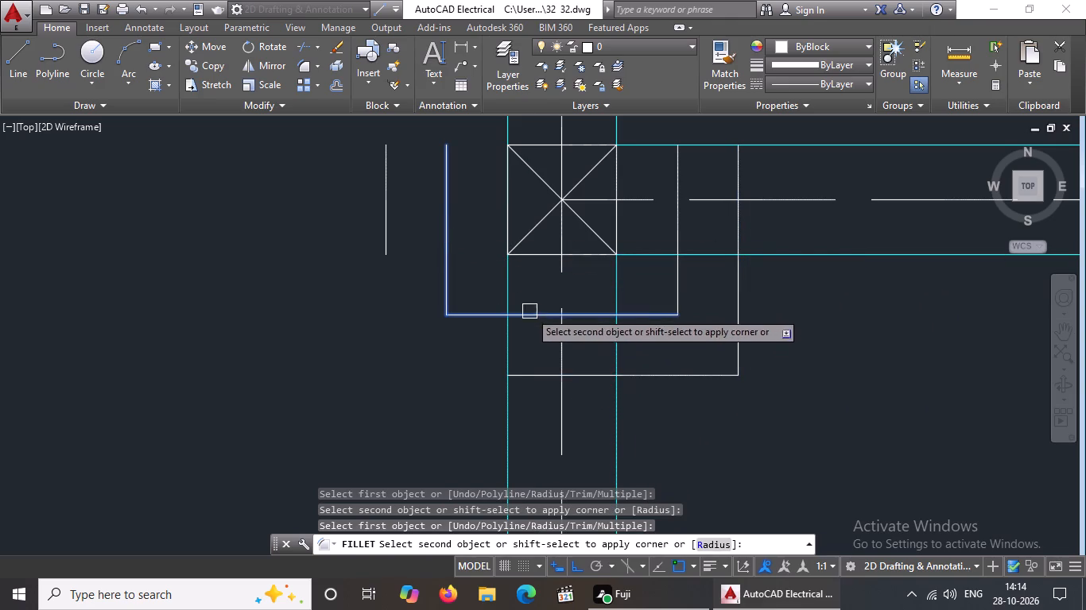
{"action": "left_click", "coordinate": [530, 313]}
{"action": "left_click", "coordinate": [389, 207]}
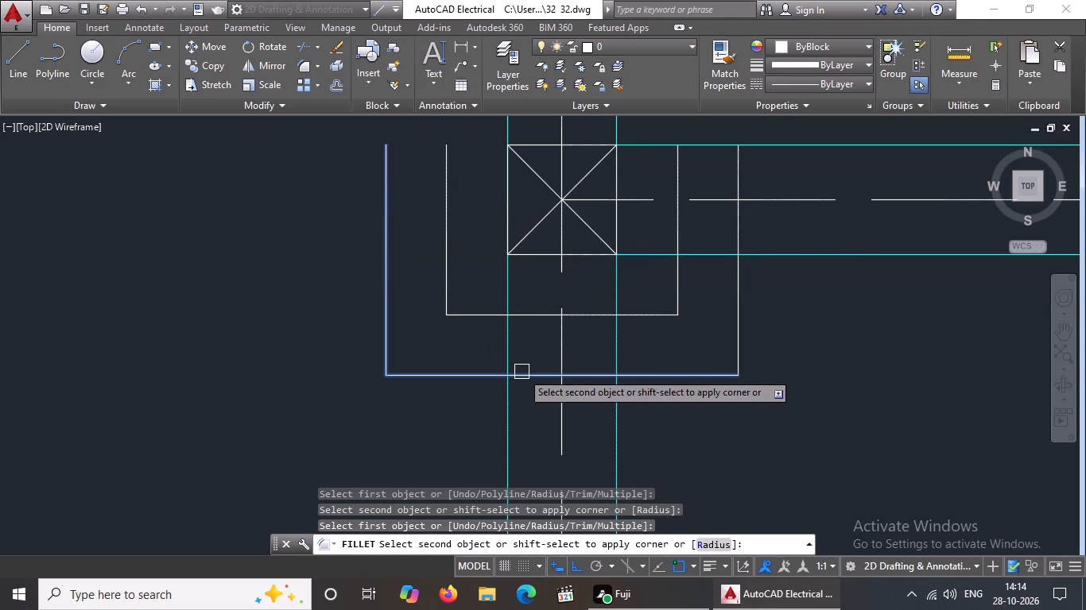
{"action": "left_click", "coordinate": [522, 373]}
Close both offset squares around that left column by filleting their top-left and top-right corners with radius 0.
{"action": "scroll", "coordinate": [540, 401], "scroll_direction": "down", "scroll_amount": 1}
{"action": "left_click", "coordinate": [482, 256]}
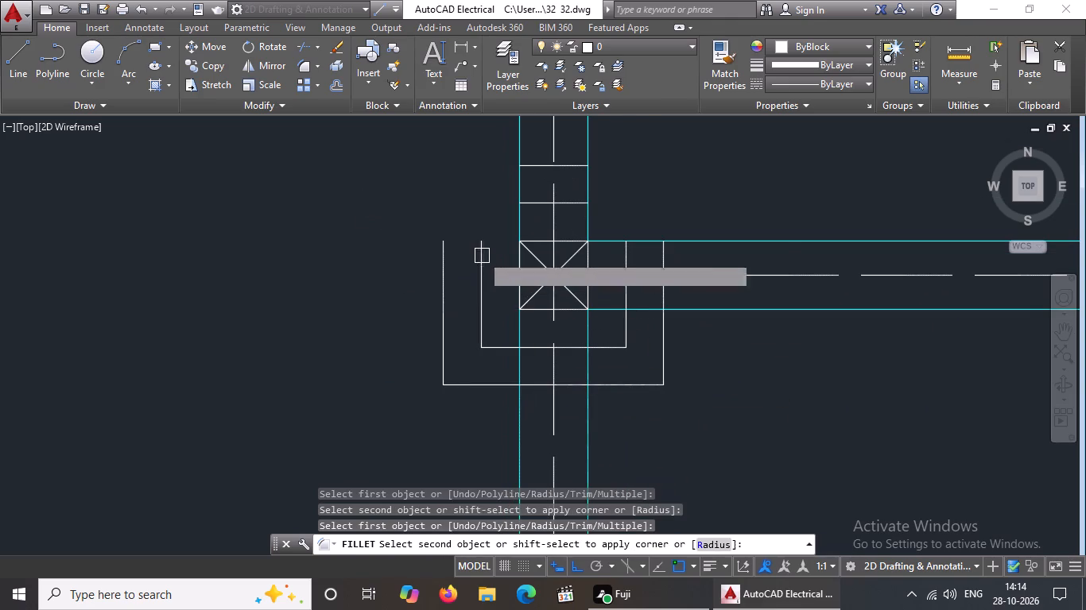
{"action": "left_click", "coordinate": [535, 201]}
{"action": "left_click_drag", "start_coordinate": [440, 252], "coordinate": [460, 232]}
{"action": "left_click", "coordinate": [535, 164]}
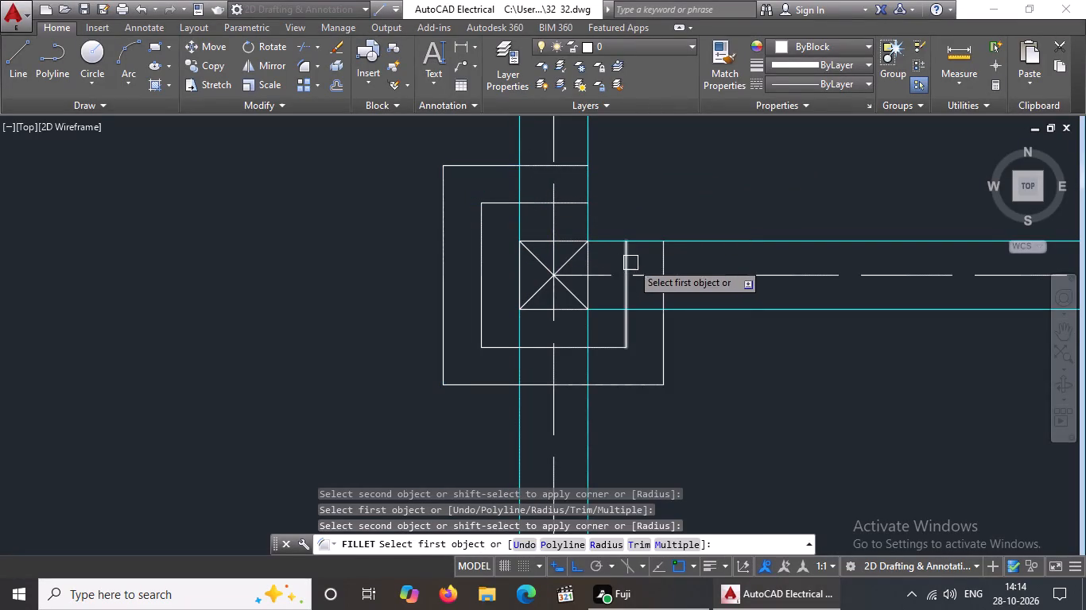
{"action": "left_click", "coordinate": [620, 262]}
{"action": "left_click", "coordinate": [572, 200]}
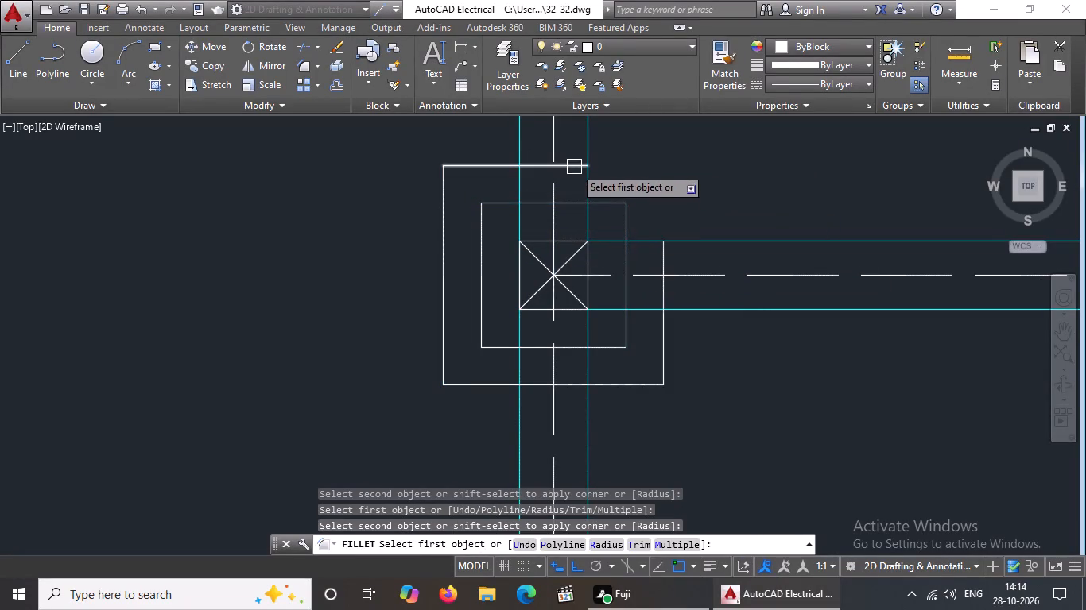
{"action": "left_click", "coordinate": [574, 165]}
{"action": "left_click", "coordinate": [663, 259]}
Fillet the inner and outer offset lines at both lower corners around the second beam's middle column with radius 0.
{"action": "scroll", "coordinate": [616, 276], "scroll_direction": "down", "scroll_amount": 2}
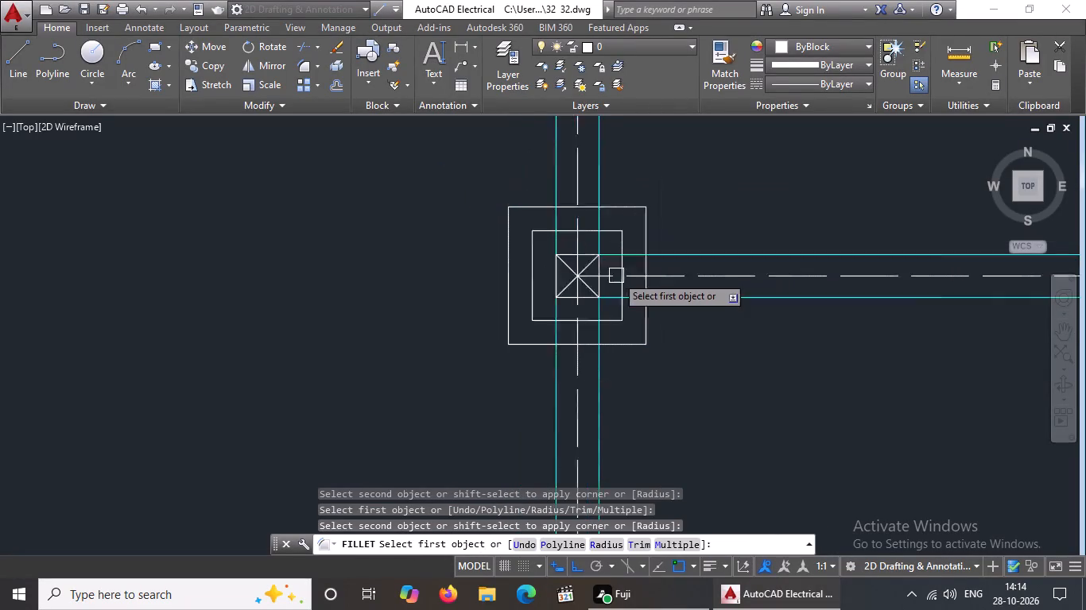
{"action": "scroll", "coordinate": [616, 276], "scroll_direction": "down", "scroll_amount": 3}
{"action": "scroll", "coordinate": [736, 282], "scroll_direction": "up", "scroll_amount": 4}
{"action": "scroll", "coordinate": [615, 261], "scroll_direction": "up", "scroll_amount": 2}
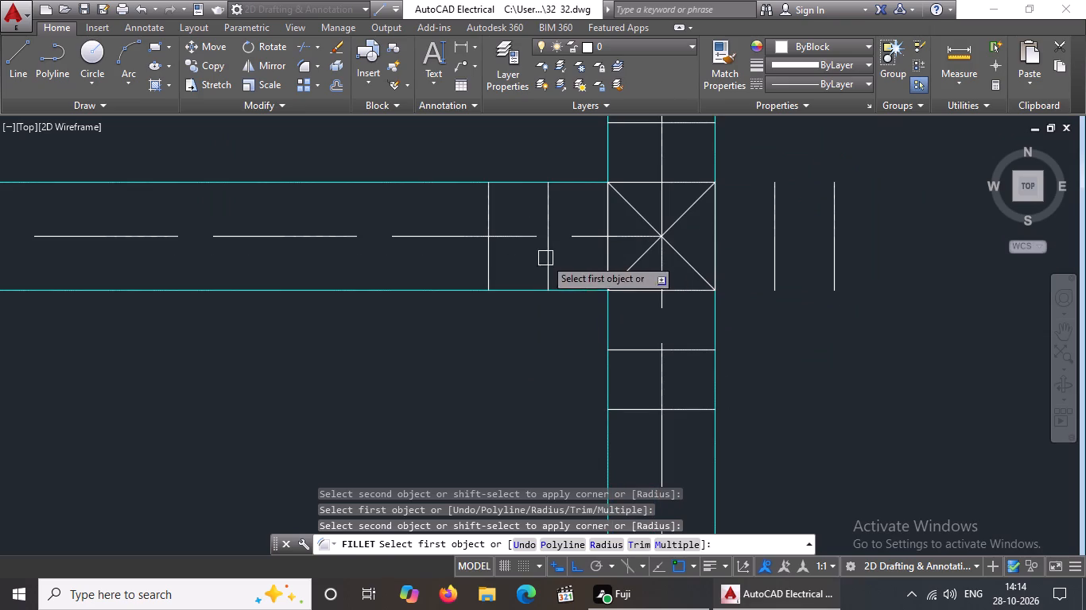
{"action": "left_click", "coordinate": [544, 257]}
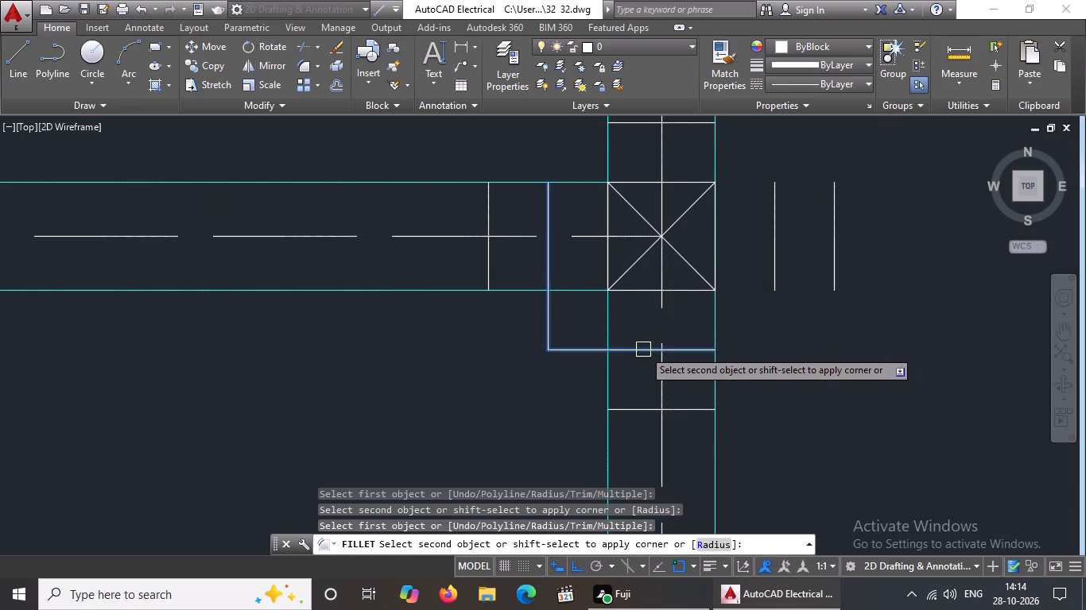
{"action": "left_click", "coordinate": [643, 349]}
{"action": "left_click", "coordinate": [490, 265]}
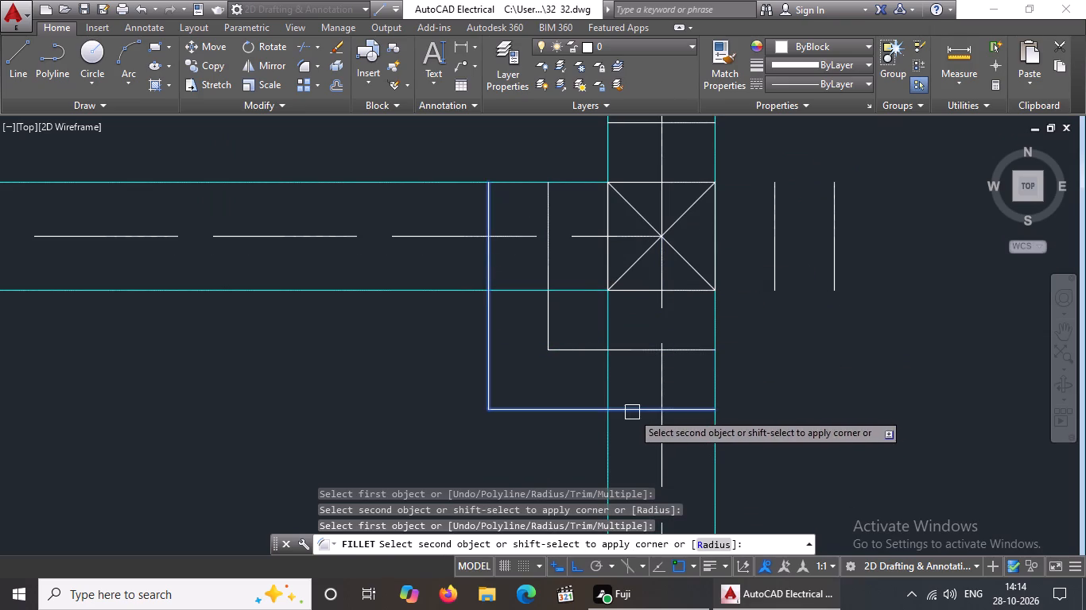
{"action": "left_click", "coordinate": [631, 407]}
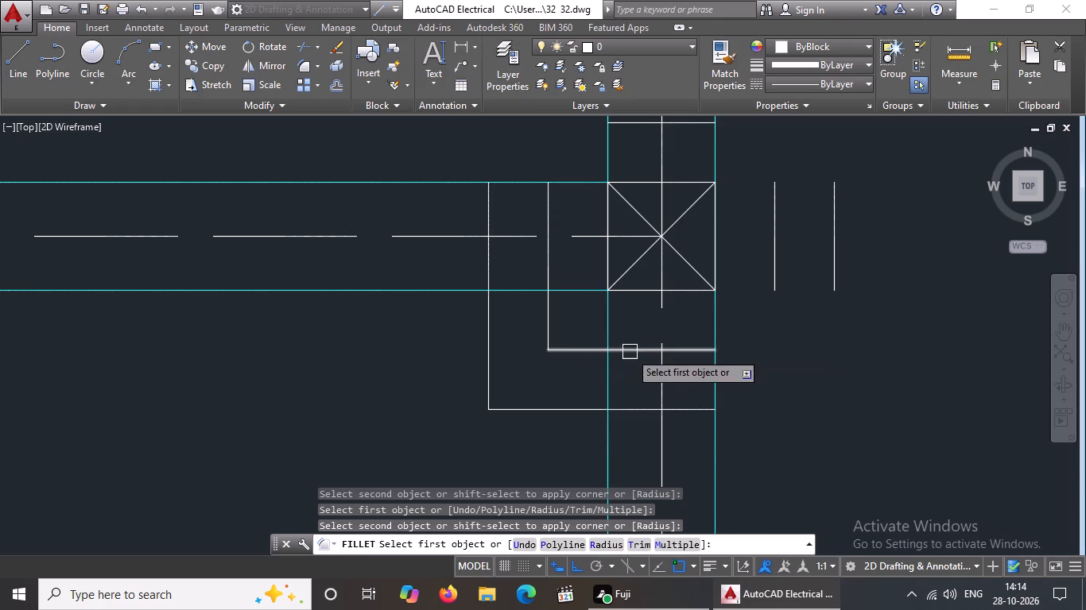
{"action": "left_click", "coordinate": [777, 256]}
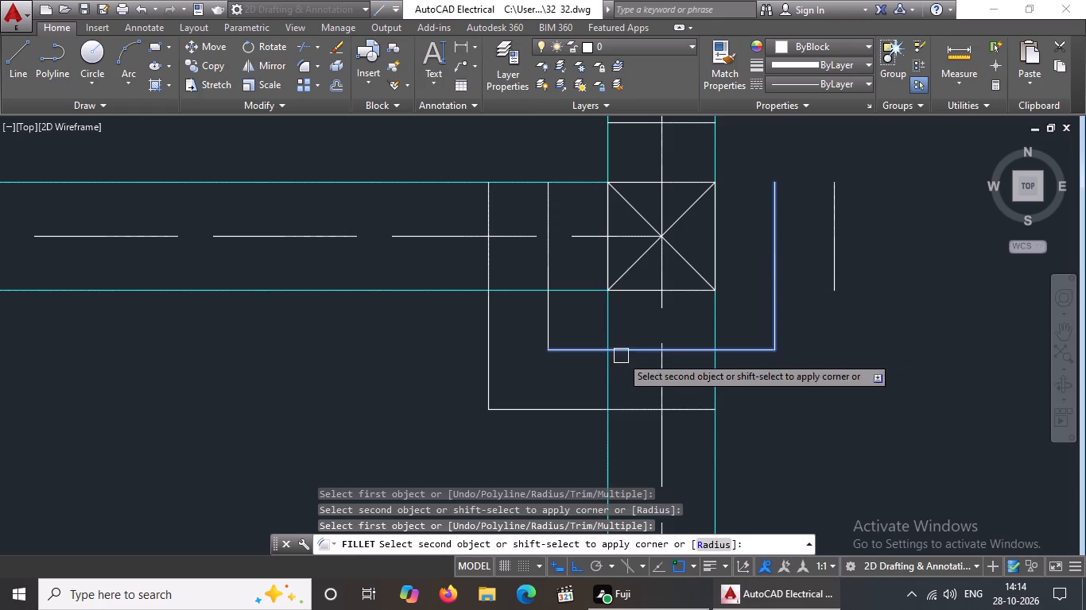
{"action": "left_click", "coordinate": [630, 345]}
{"action": "left_click_drag", "start_coordinate": [706, 410], "coordinate": [719, 405]}
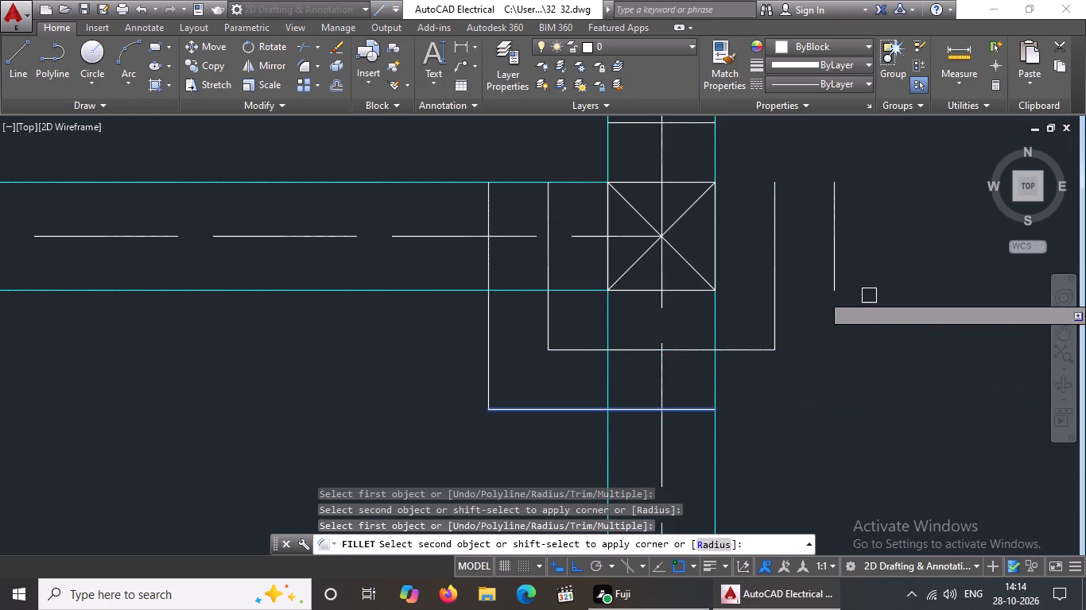
{"action": "left_click", "coordinate": [832, 272]}
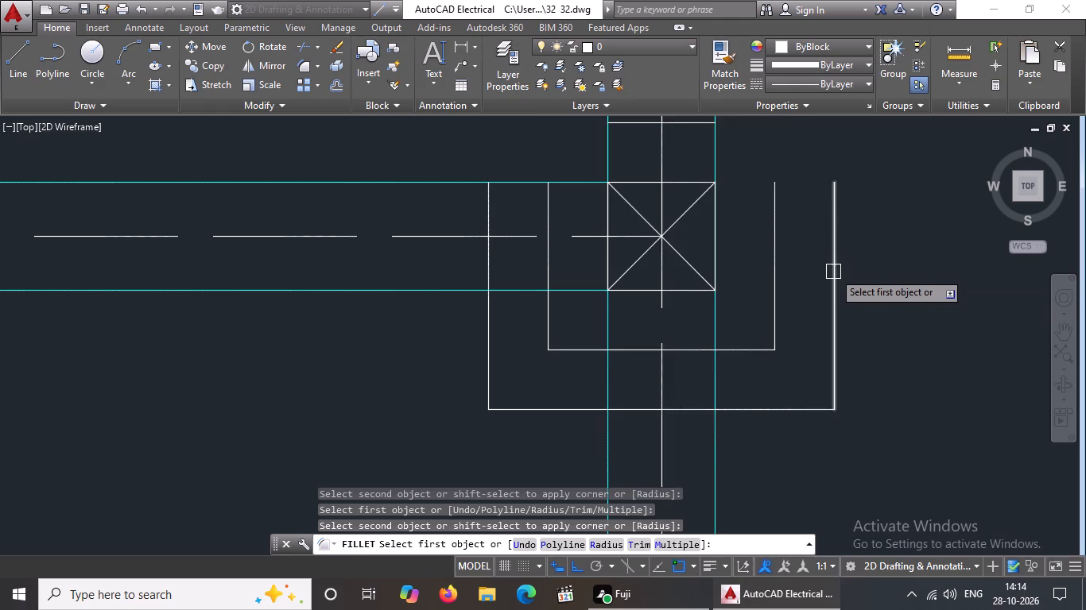
Close both offset squares around the second beam's middle column by filleting their top-left and top-right corners with radius 0.
{"action": "scroll", "coordinate": [833, 272], "scroll_direction": "down", "scroll_amount": 3}
{"action": "scroll", "coordinate": [794, 266], "scroll_direction": "up", "scroll_amount": 2}
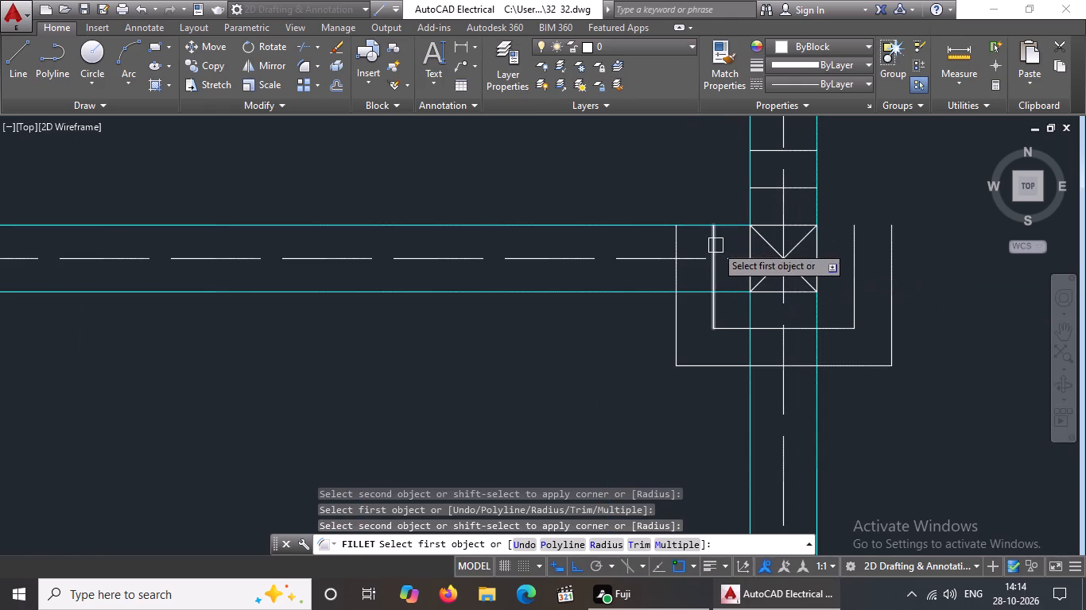
{"action": "left_click", "coordinate": [716, 245]}
{"action": "left_click", "coordinate": [769, 187]}
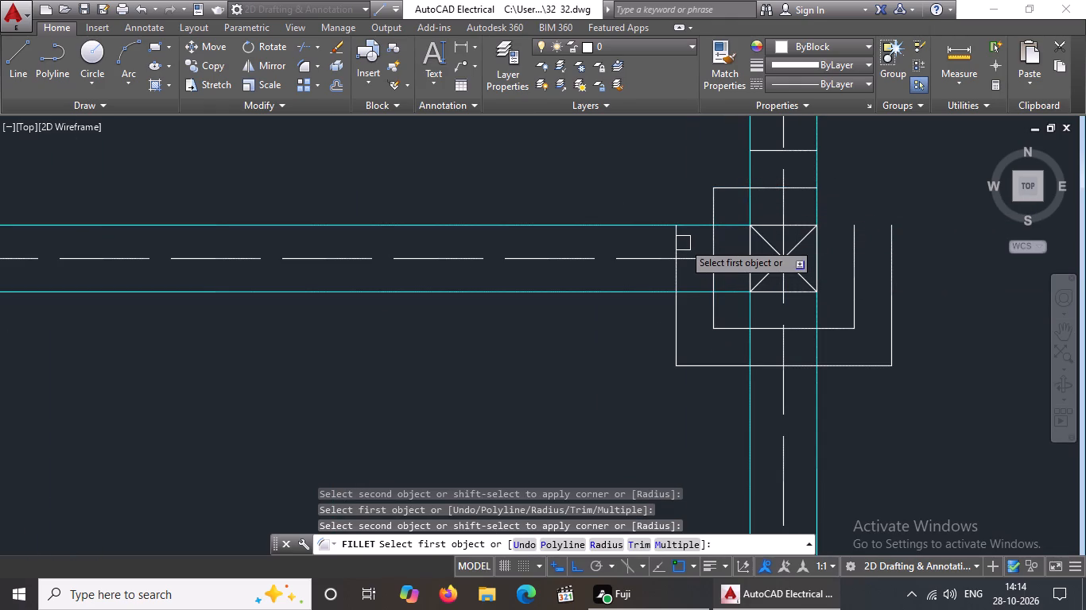
{"action": "left_click", "coordinate": [676, 243]}
{"action": "left_click", "coordinate": [769, 149]}
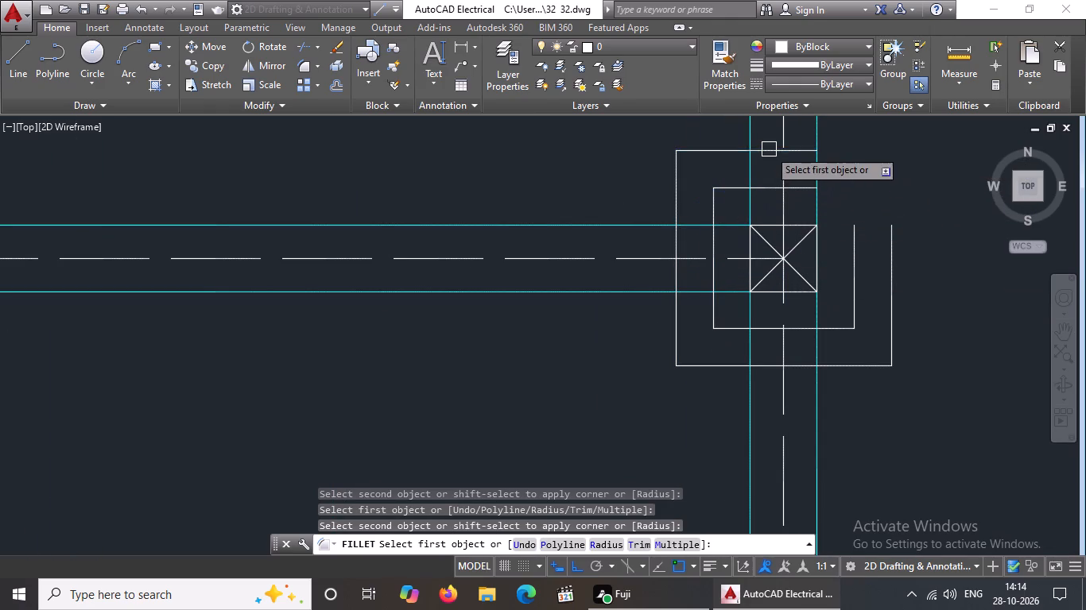
{"action": "left_click", "coordinate": [857, 241]}
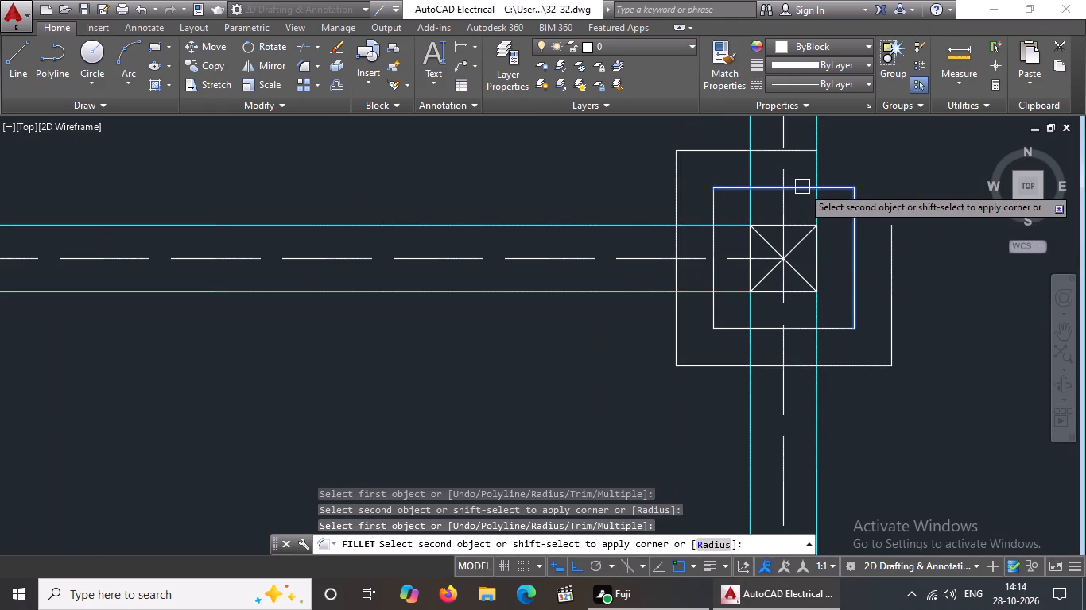
{"action": "left_click", "coordinate": [803, 186]}
{"action": "left_click", "coordinate": [890, 268]}
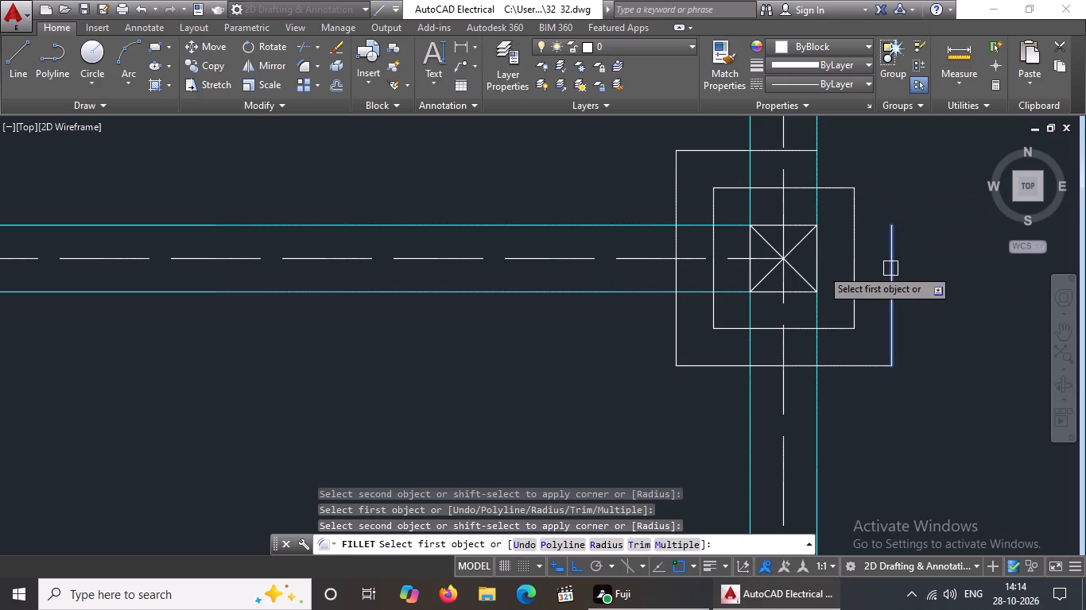
{"action": "left_click", "coordinate": [802, 153]}
Fillet the inner and outer offset lines at both lower corners around the middle column of the left bay's third beam with radius 0.
{"action": "scroll", "coordinate": [773, 359], "scroll_direction": "down", "scroll_amount": 5}
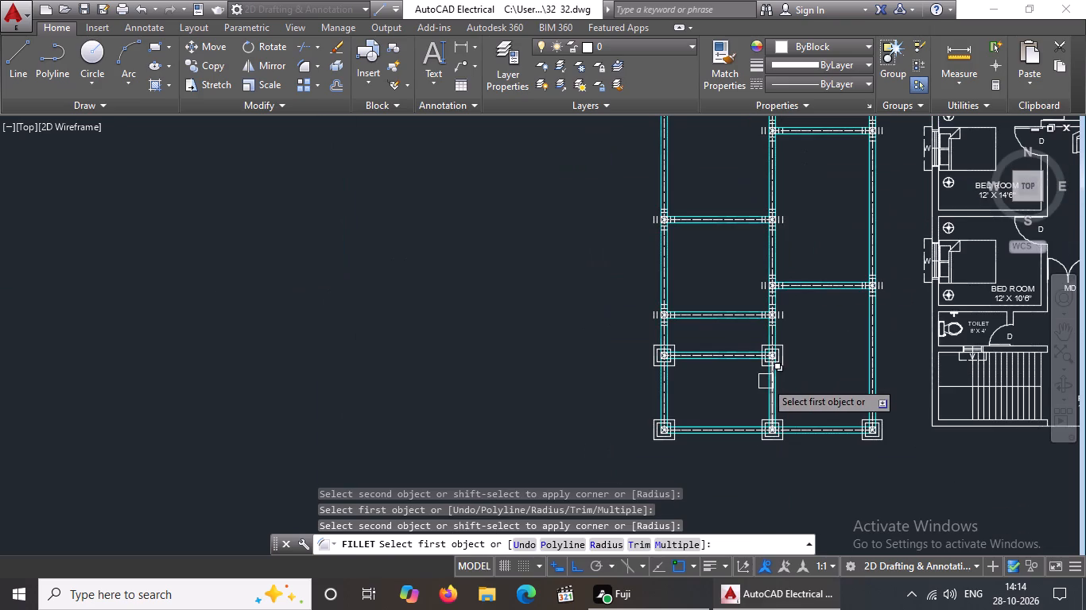
{"action": "scroll", "coordinate": [774, 328], "scroll_direction": "up", "scroll_amount": 5}
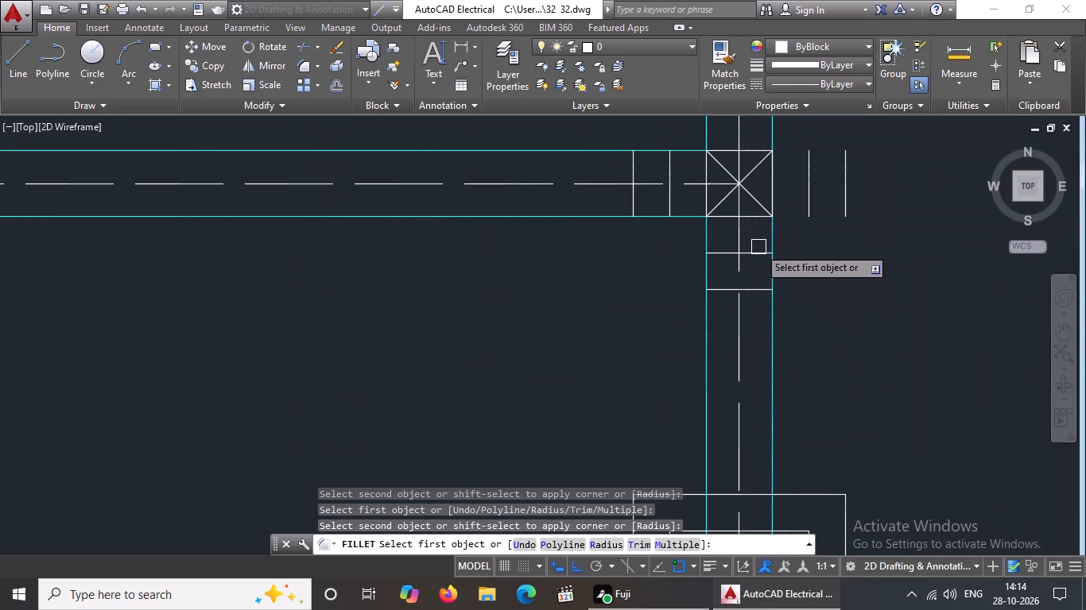
{"action": "left_click", "coordinate": [758, 250]}
{"action": "left_click", "coordinate": [811, 200]}
{"action": "left_click_drag", "start_coordinate": [750, 293], "coordinate": [766, 288]}
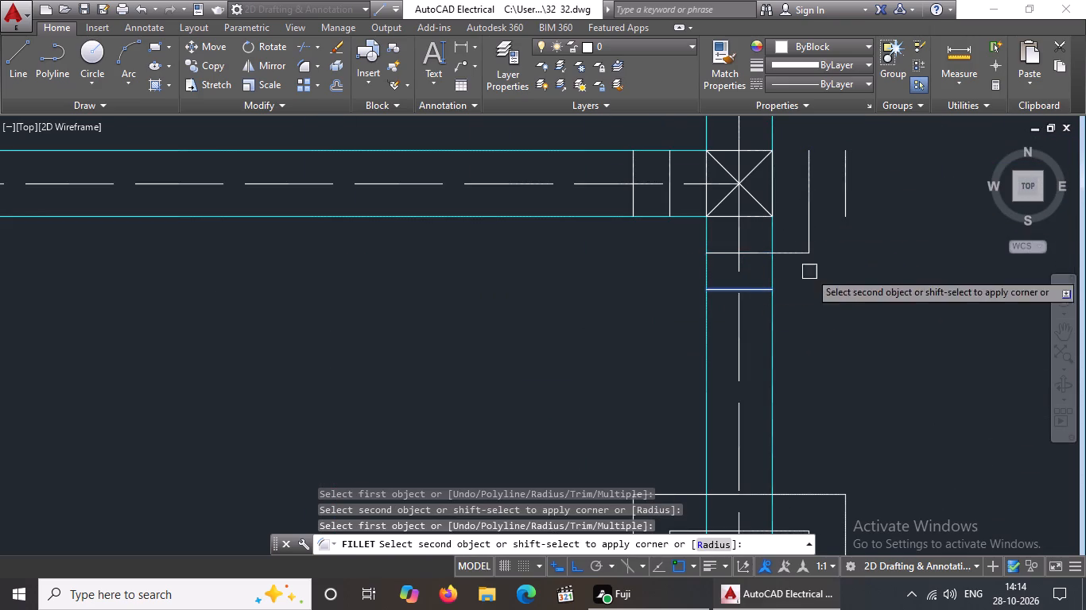
{"action": "left_click", "coordinate": [848, 207]}
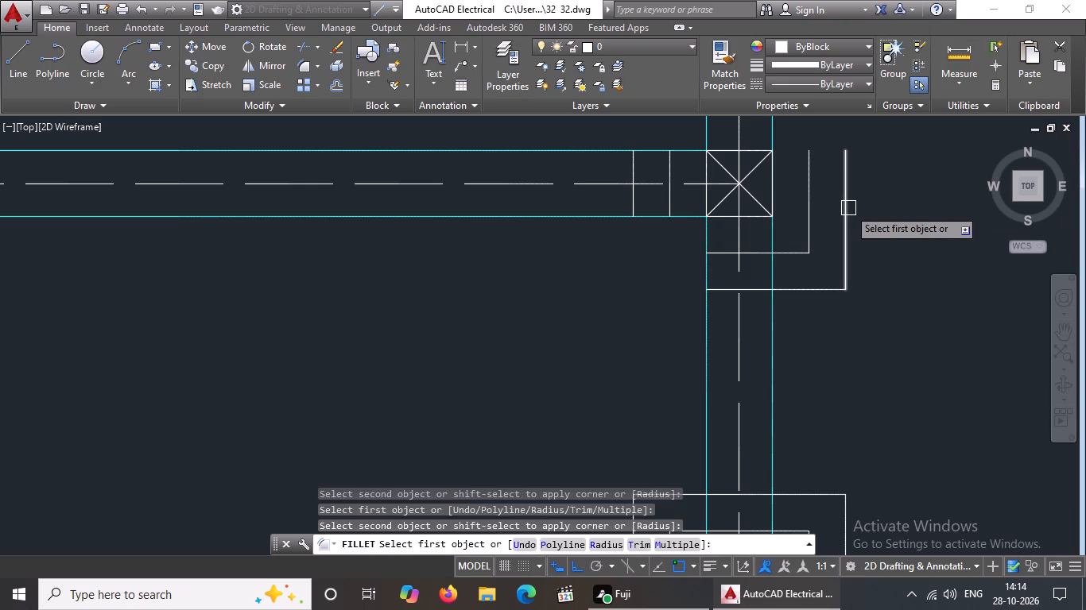
{"action": "scroll", "coordinate": [848, 208], "scroll_direction": "down", "scroll_amount": 3}
{"action": "scroll", "coordinate": [827, 216], "scroll_direction": "up", "scroll_amount": 3}
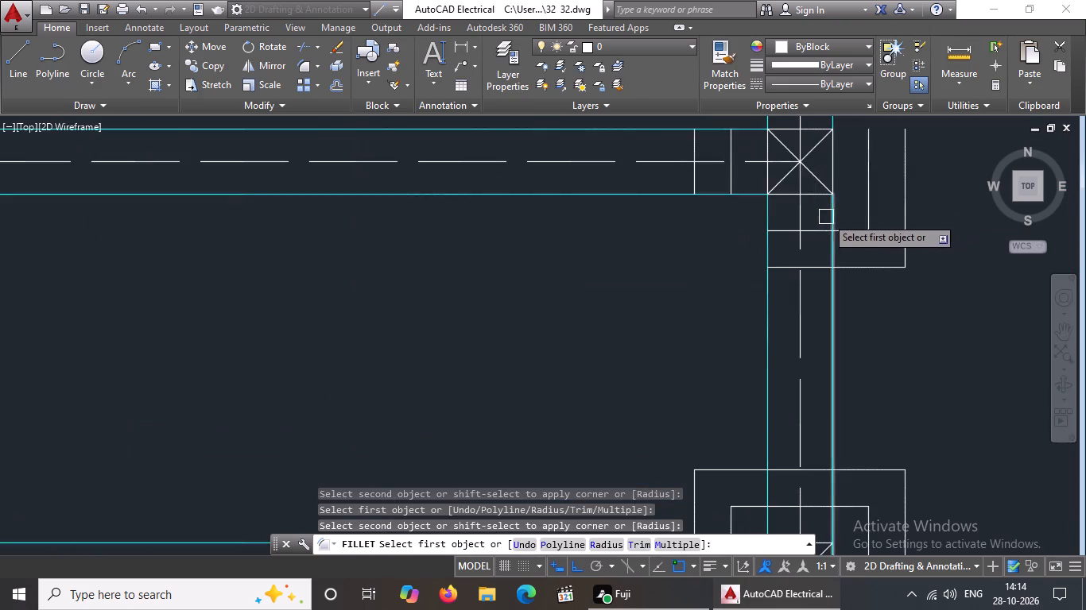
{"action": "scroll", "coordinate": [813, 222], "scroll_direction": "up", "scroll_amount": 1}
{"action": "left_click", "coordinate": [681, 162]}
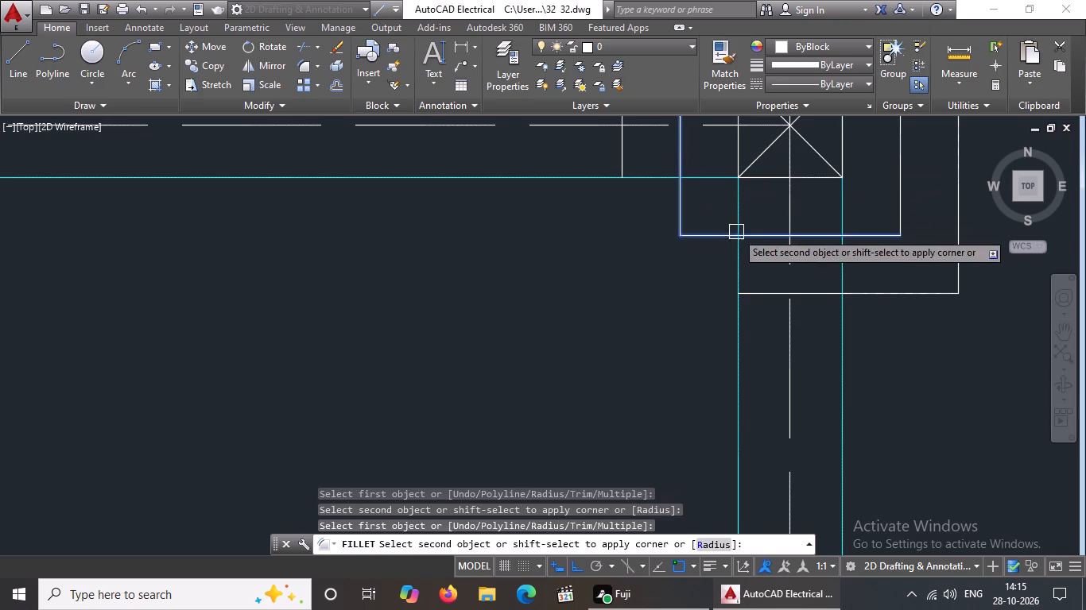
{"action": "left_click", "coordinate": [775, 241]}
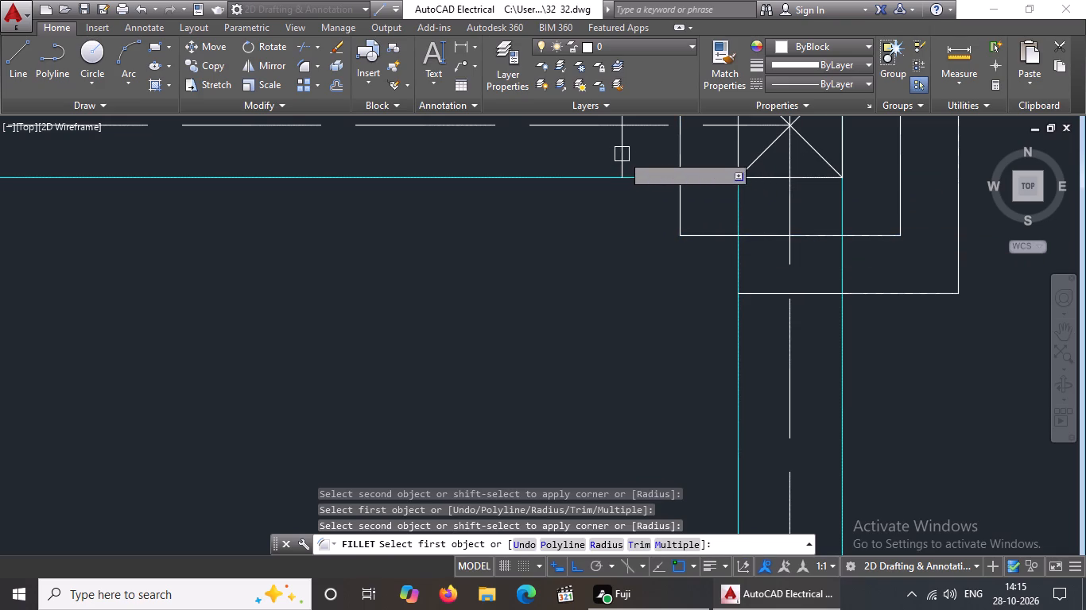
{"action": "left_click", "coordinate": [623, 153]}
{"action": "left_click", "coordinate": [774, 294]}
Close both offset squares around the third beam's middle column by filleting their top-left and top-right corners with radius 0.
{"action": "scroll", "coordinate": [700, 370], "scroll_direction": "down", "scroll_amount": 4}
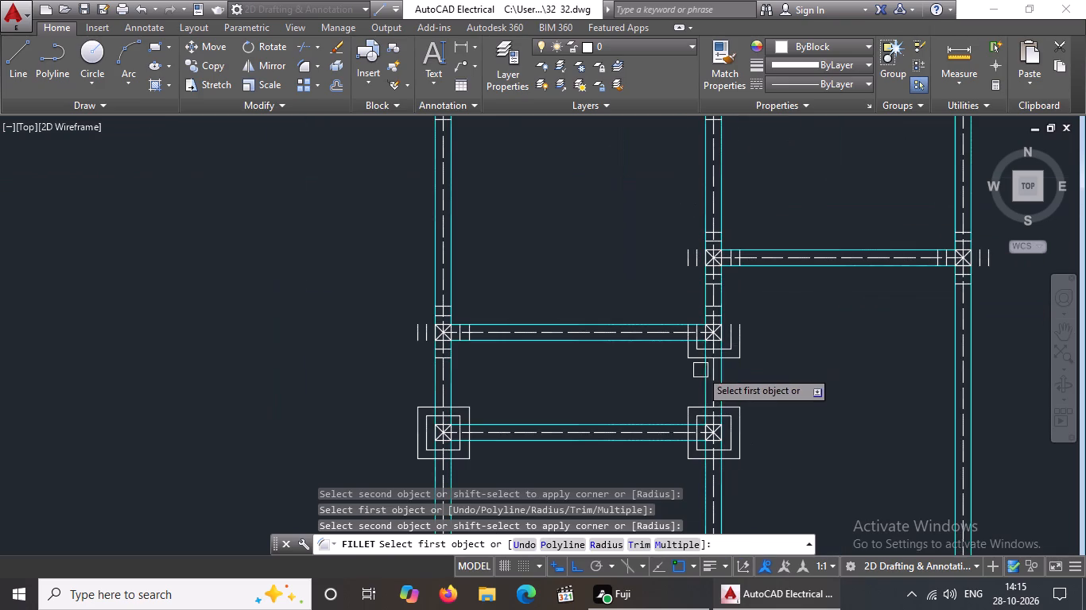
{"action": "scroll", "coordinate": [704, 333], "scroll_direction": "up", "scroll_amount": 3}
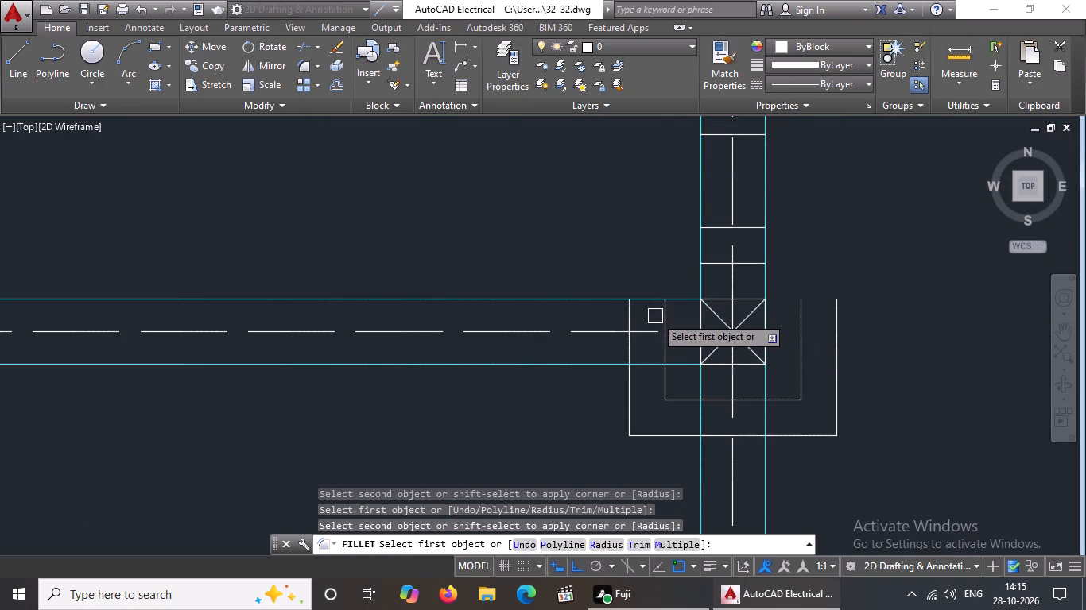
{"action": "left_click", "coordinate": [668, 315]}
{"action": "left_click", "coordinate": [711, 266]}
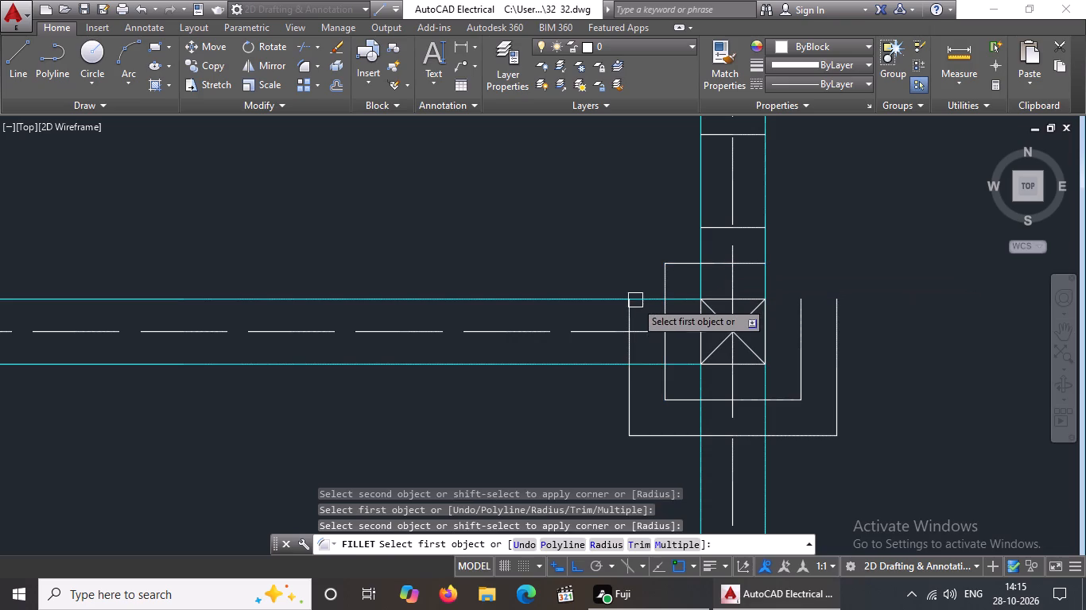
{"action": "left_click", "coordinate": [634, 314]}
{"action": "left_click", "coordinate": [708, 226]}
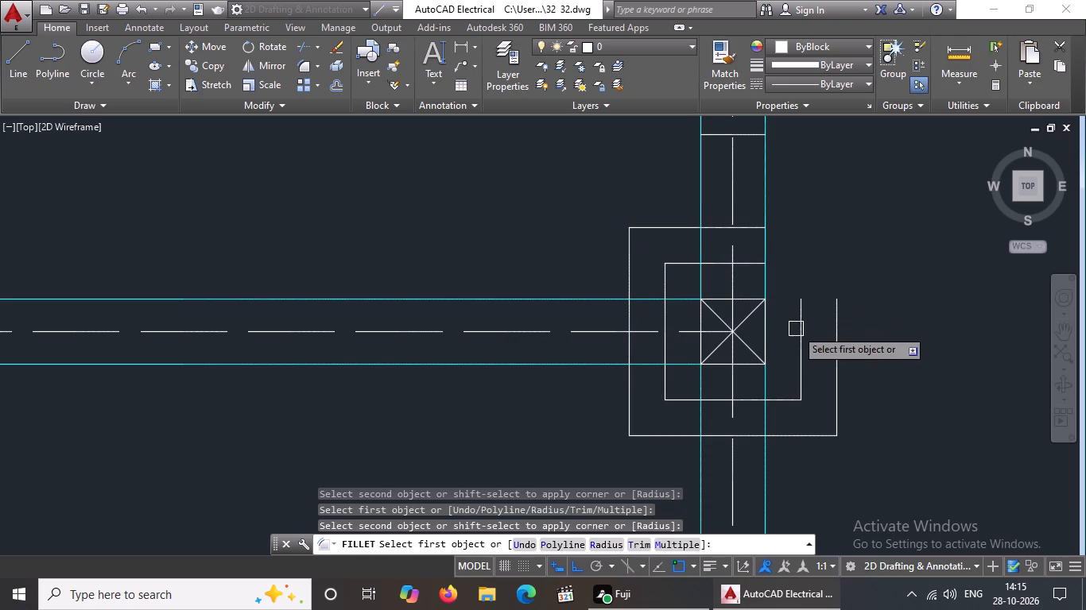
{"action": "left_click", "coordinate": [801, 334]}
{"action": "left_click", "coordinate": [754, 263]}
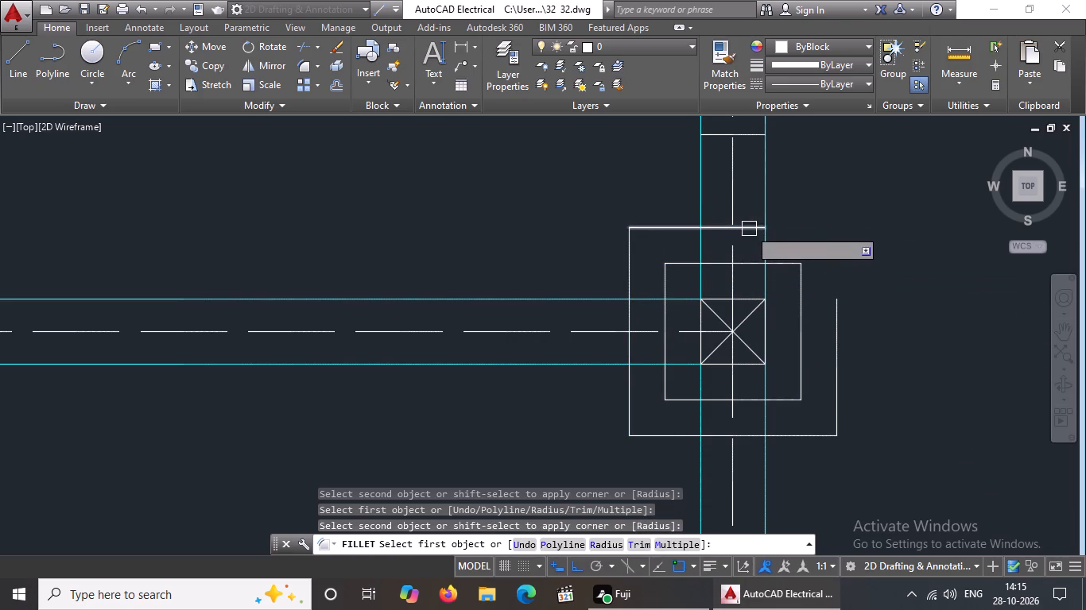
{"action": "left_click", "coordinate": [749, 229]}
{"action": "left_click_drag", "start_coordinate": [840, 318], "coordinate": [837, 328]}
{"action": "scroll", "coordinate": [757, 416], "scroll_direction": "down", "scroll_amount": 3}
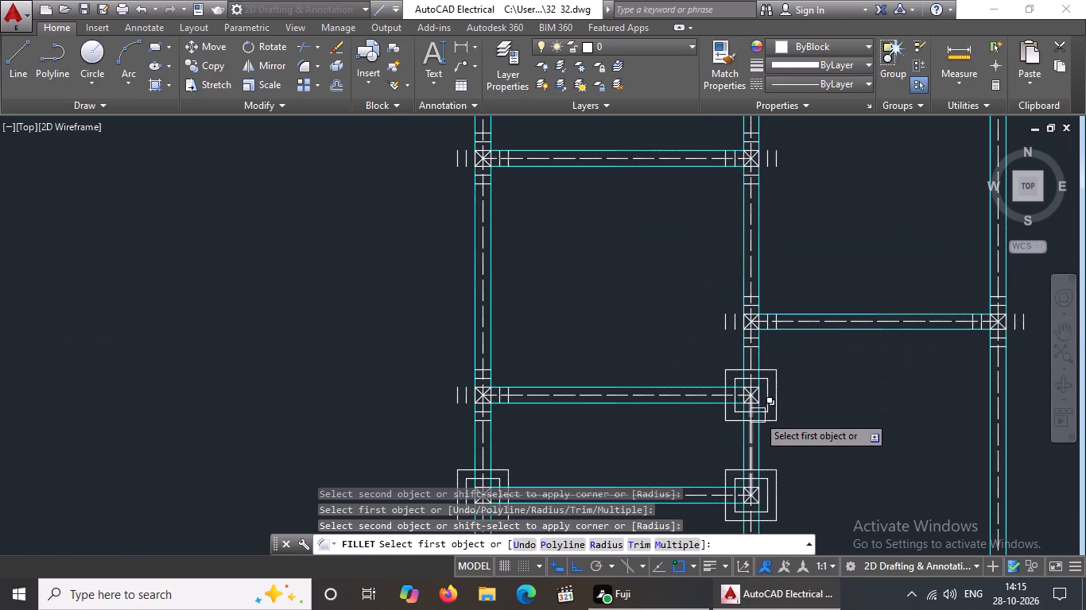
Fillet the inner and outer offset lines into sharp lower corners around the left column of the left bay's third beam.
{"action": "scroll", "coordinate": [491, 437], "scroll_direction": "up", "scroll_amount": 3}
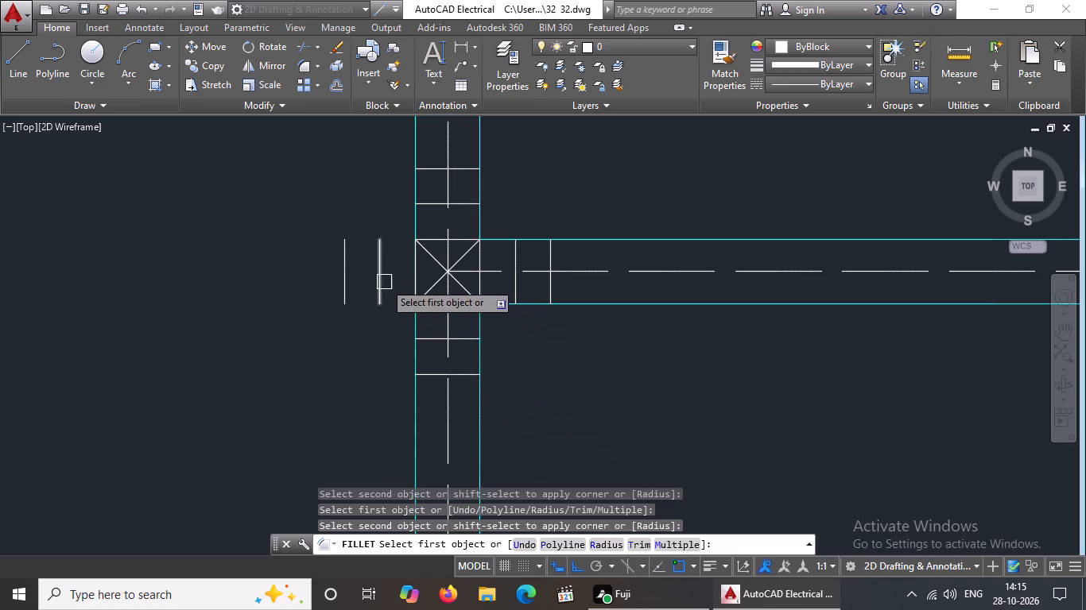
{"action": "left_click", "coordinate": [377, 273]}
{"action": "left_click", "coordinate": [434, 338]}
{"action": "left_click", "coordinate": [340, 279]}
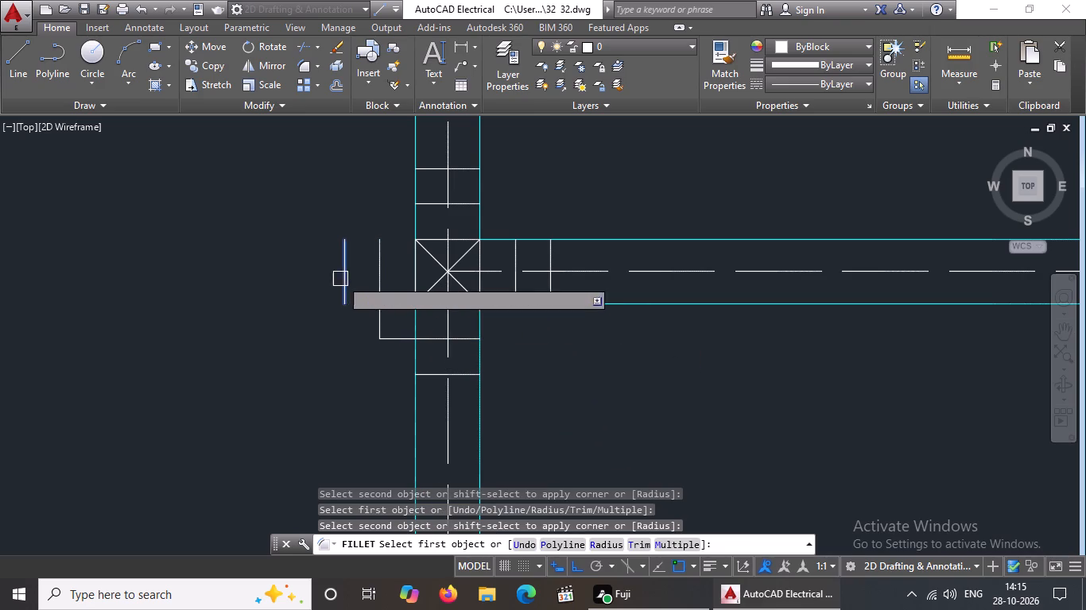
{"action": "left_click", "coordinate": [437, 374]}
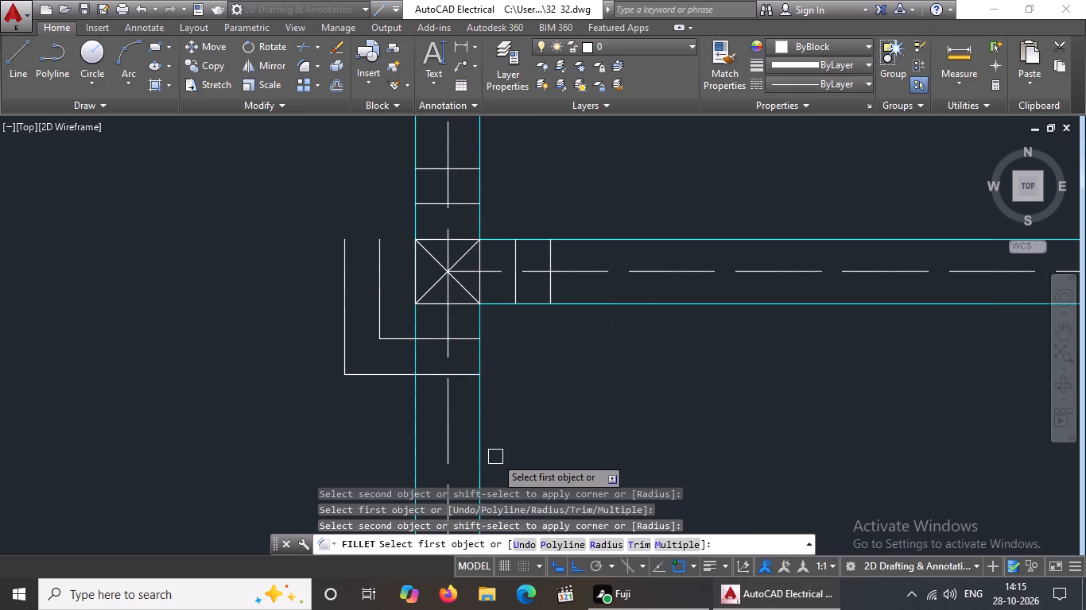
{"action": "left_click", "coordinate": [464, 335]}
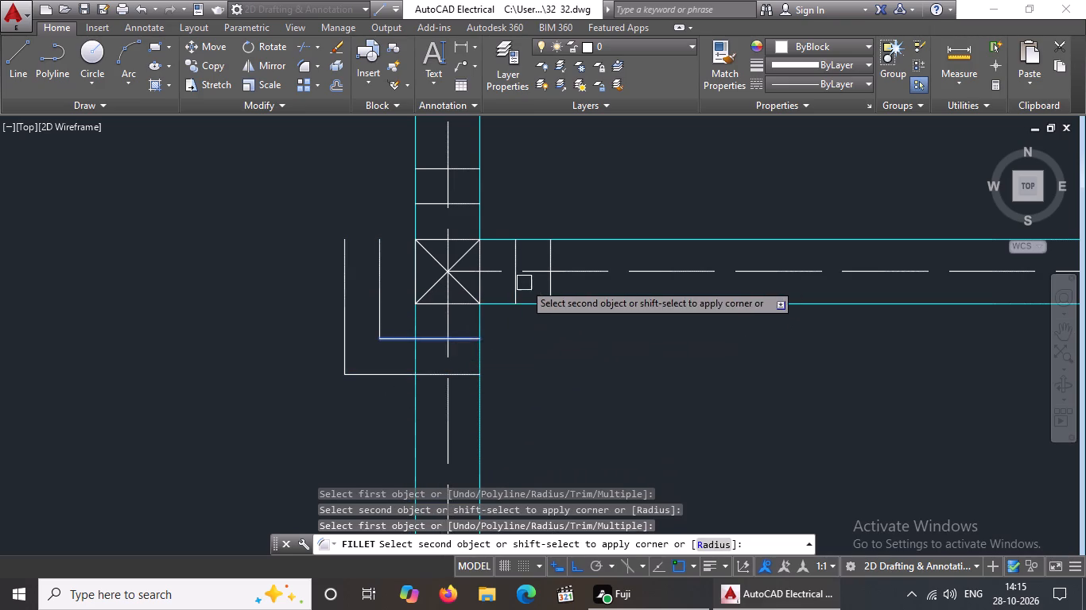
{"action": "left_click", "coordinate": [514, 285]}
{"action": "left_click_drag", "start_coordinate": [461, 376], "coordinate": [480, 363]}
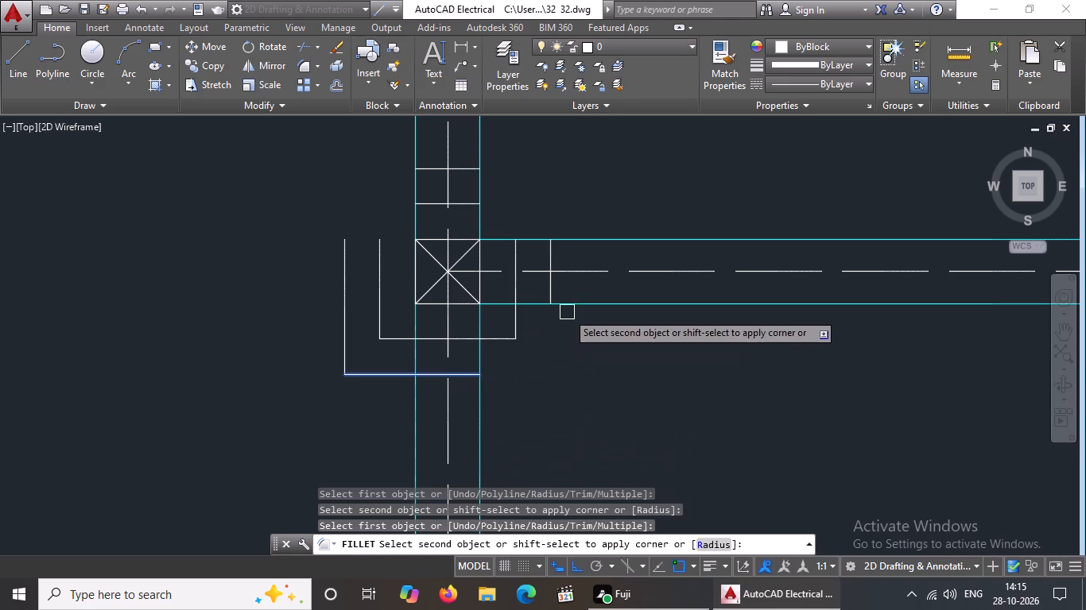
{"action": "left_click", "coordinate": [553, 288]}
Close both offset squares around the third beam's left column by filleting their top-left and top-right corners sharp.
{"action": "left_click", "coordinate": [383, 251]}
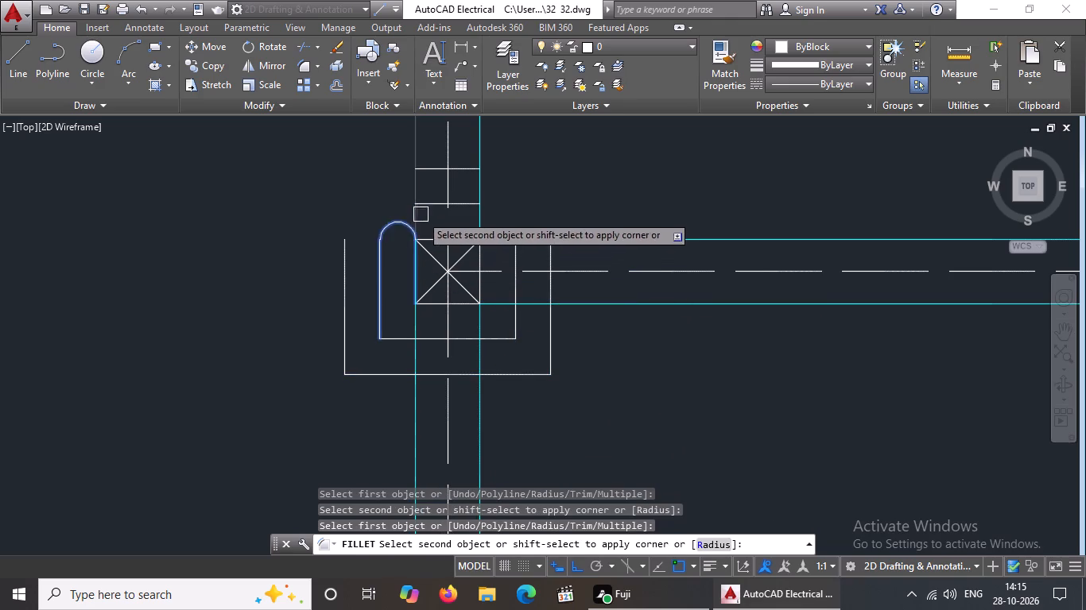
{"action": "left_click", "coordinate": [431, 205]}
{"action": "left_click", "coordinate": [347, 252]}
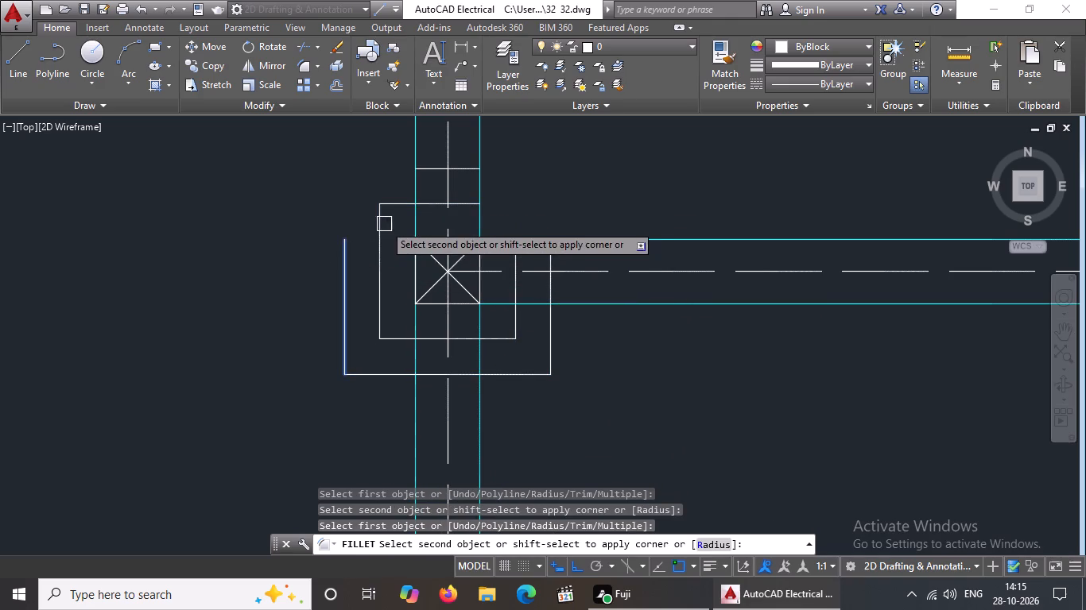
{"action": "left_click", "coordinate": [429, 168]}
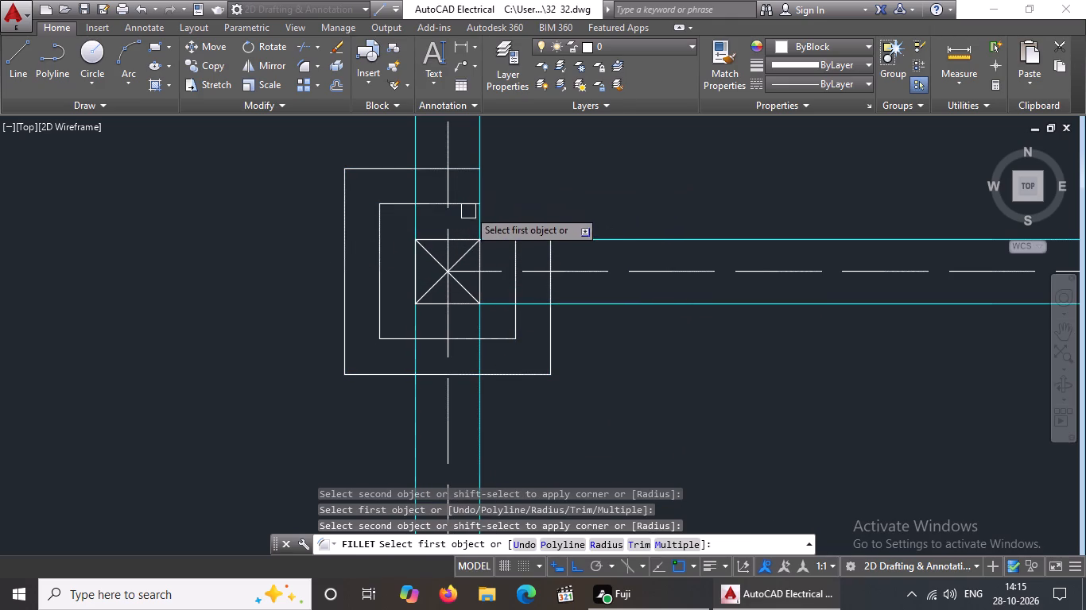
{"action": "left_click", "coordinate": [467, 204]}
{"action": "left_click", "coordinate": [516, 255]}
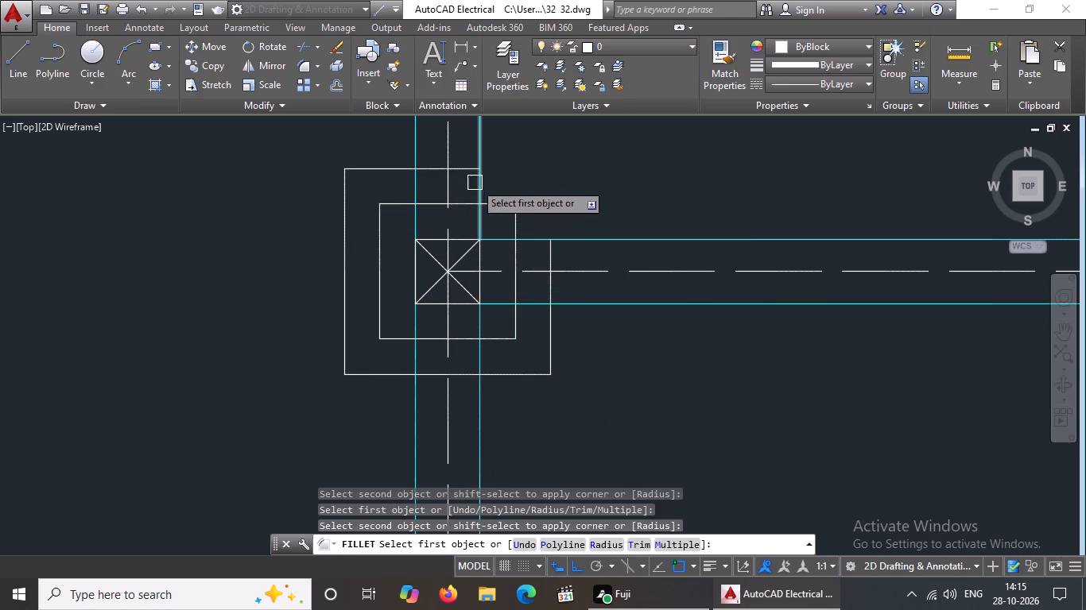
{"action": "left_click", "coordinate": [463, 164]}
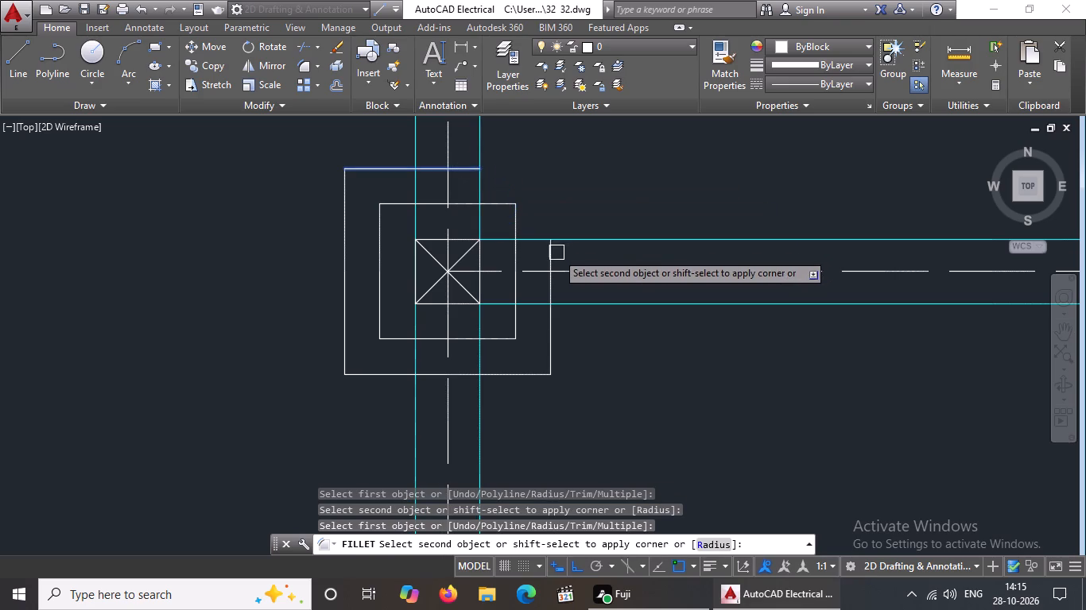
{"action": "left_click", "coordinate": [552, 255]}
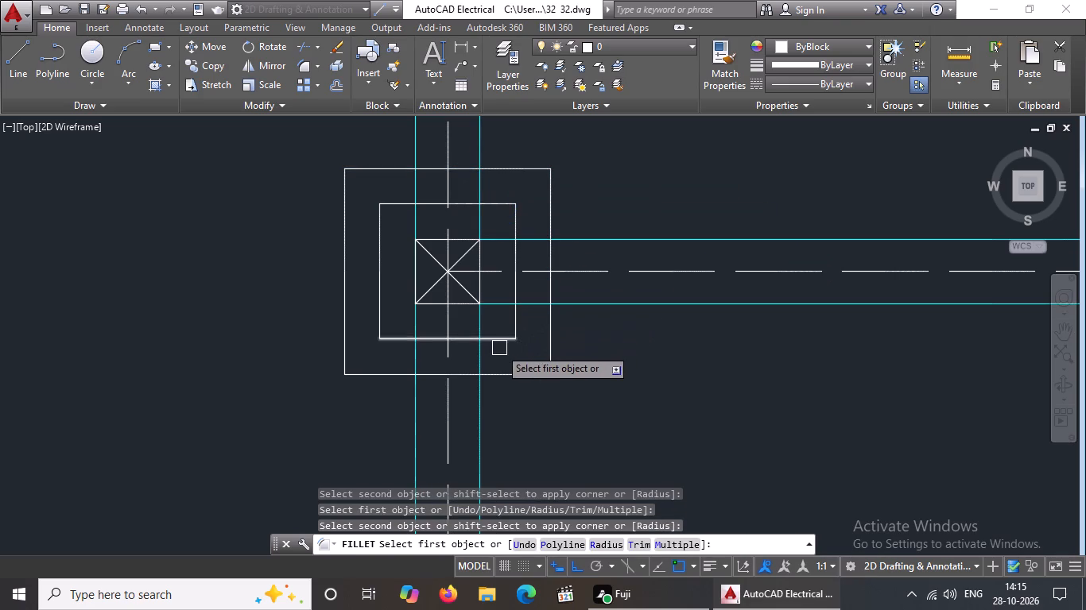
Fillet the inner and outer offset lines into sharp lower corners around the middle column at the left end of the right bay's second beam.
{"action": "scroll", "coordinate": [499, 348], "scroll_direction": "down", "scroll_amount": 4}
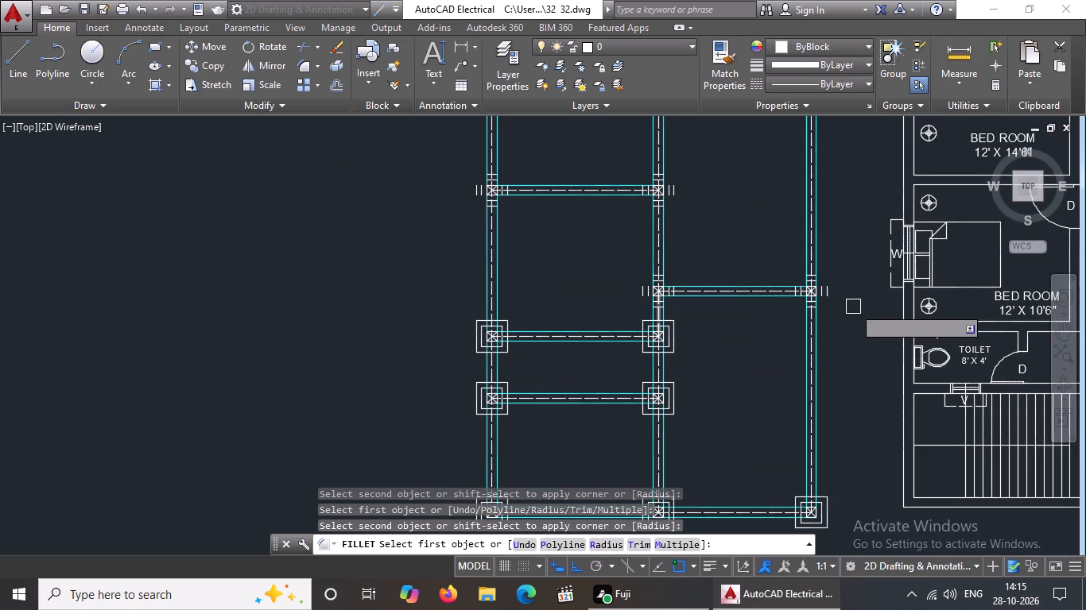
{"action": "scroll", "coordinate": [563, 272], "scroll_direction": "up", "scroll_amount": 1}
{"action": "scroll", "coordinate": [772, 304], "scroll_direction": "up", "scroll_amount": 2}
{"action": "scroll", "coordinate": [654, 307], "scroll_direction": "up", "scroll_amount": 2}
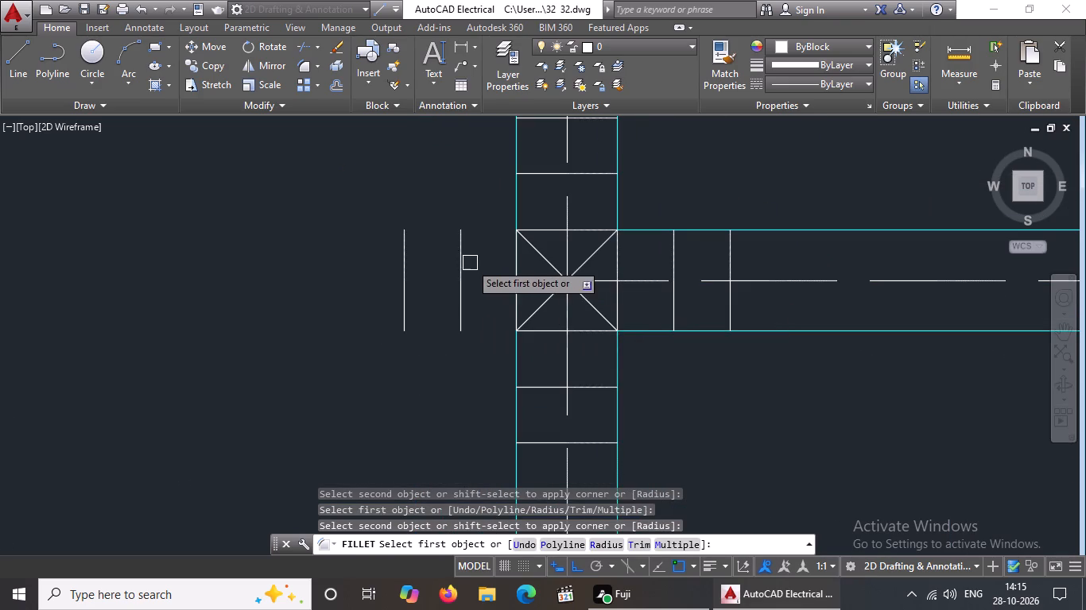
{"action": "left_click", "coordinate": [458, 268]}
{"action": "left_click", "coordinate": [537, 388]}
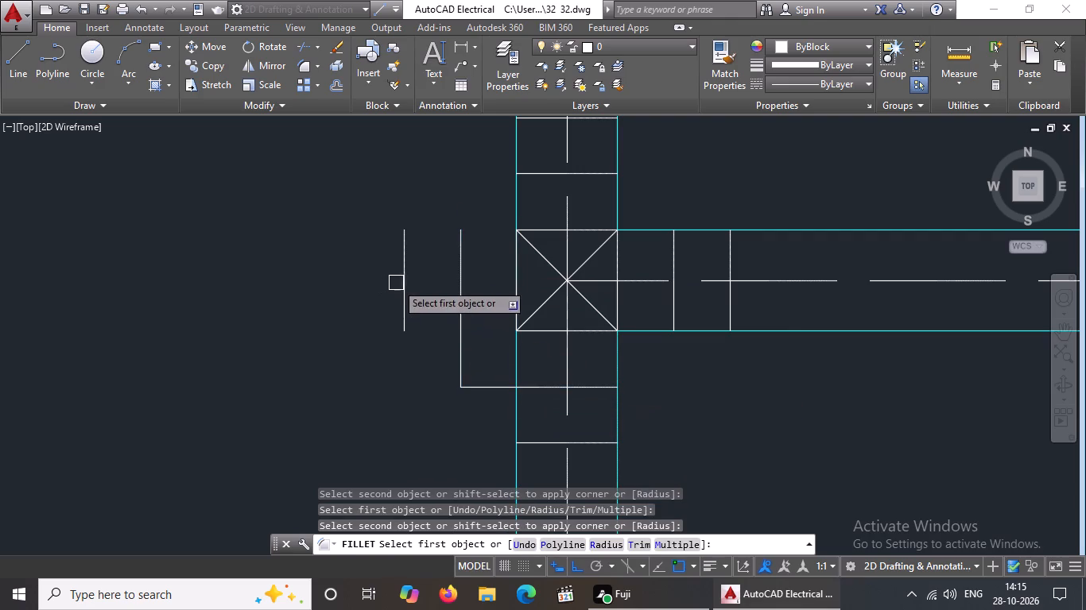
{"action": "left_click", "coordinate": [402, 278]}
{"action": "left_click", "coordinate": [539, 442]}
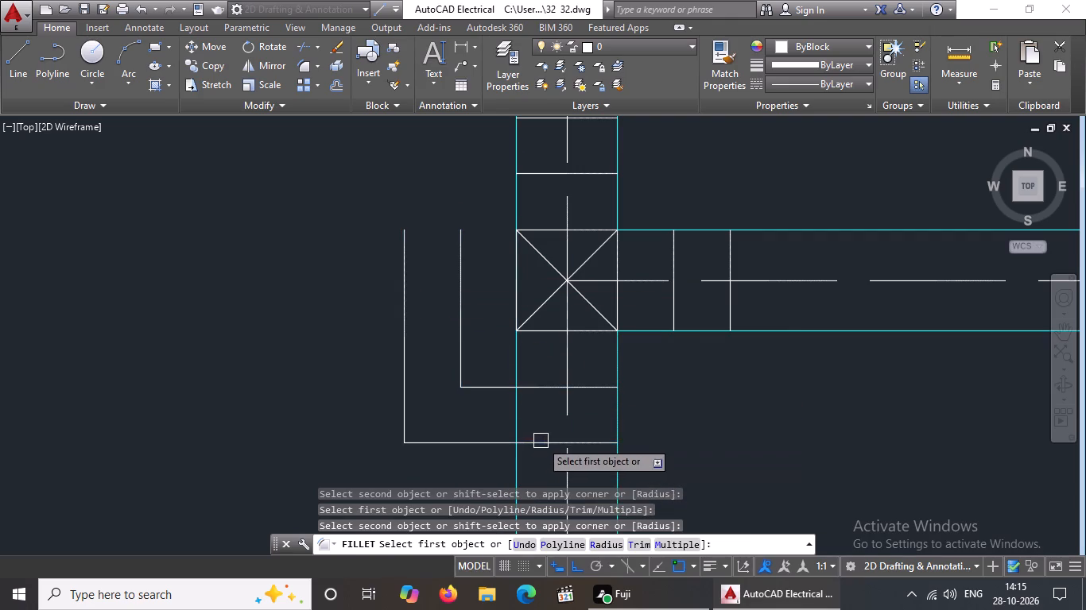
{"action": "left_click", "coordinate": [595, 391]}
{"action": "left_click", "coordinate": [673, 300]}
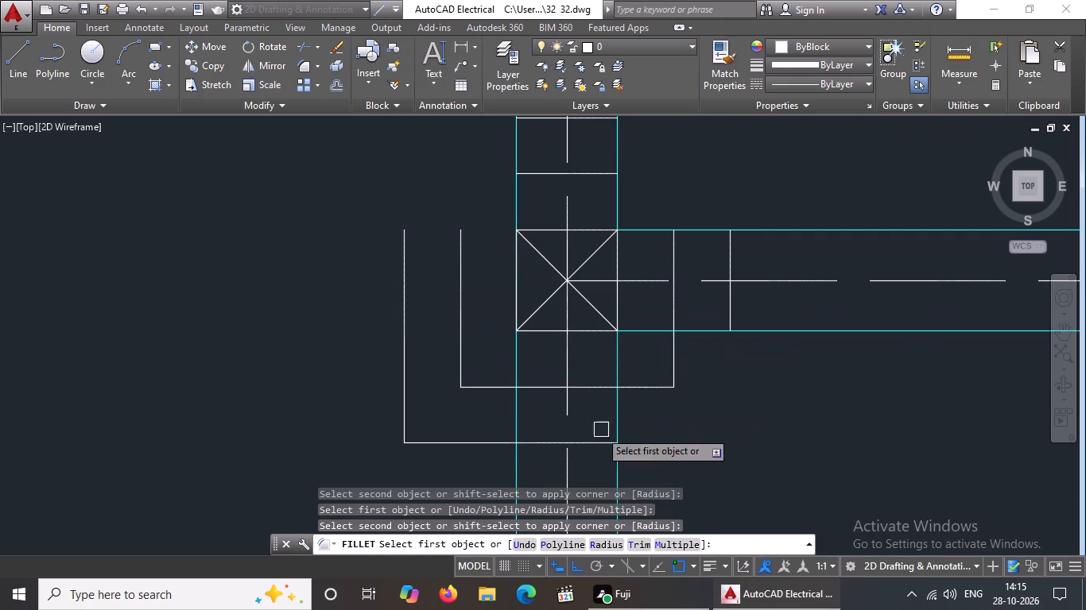
{"action": "left_click", "coordinate": [592, 445]}
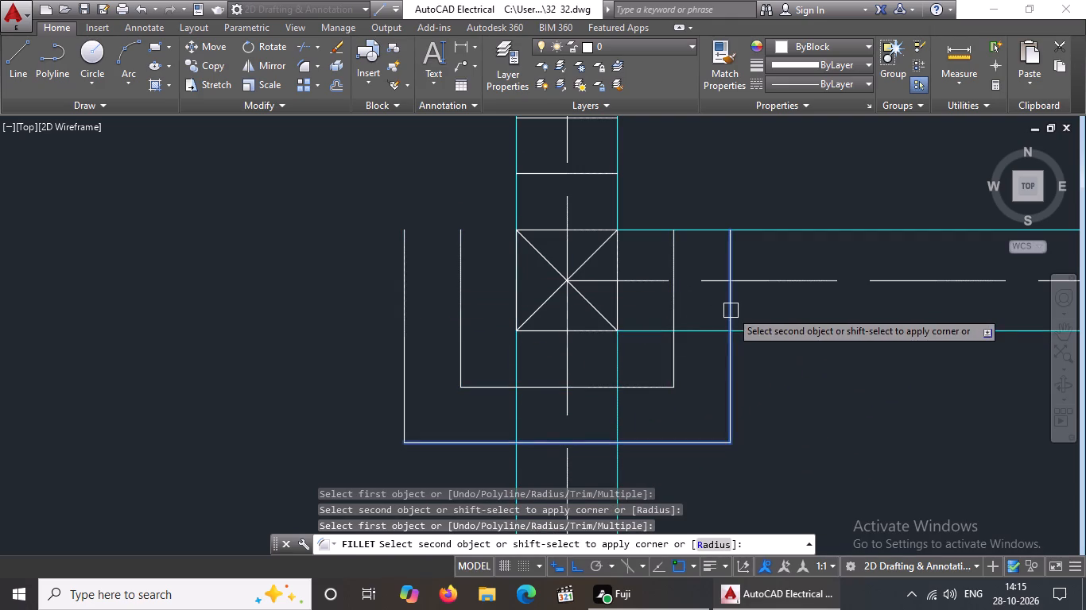
{"action": "left_click", "coordinate": [731, 311]}
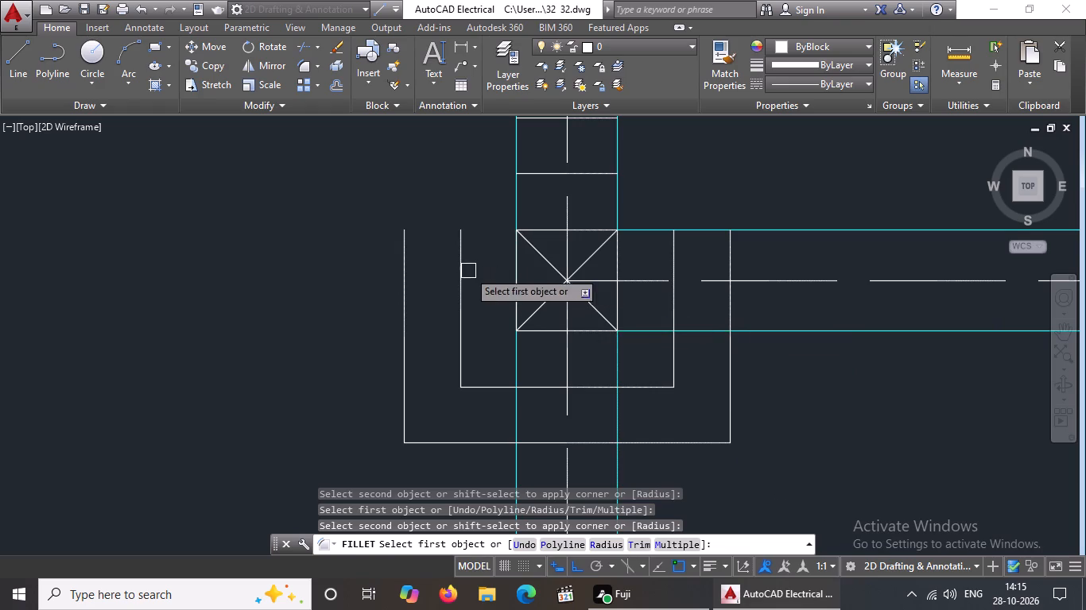
Close both offset squares around that middle column of the right bay's second beam by filleting their top-left and top-right corners sharp.
{"action": "left_click", "coordinate": [460, 270]}
{"action": "left_click", "coordinate": [549, 176]}
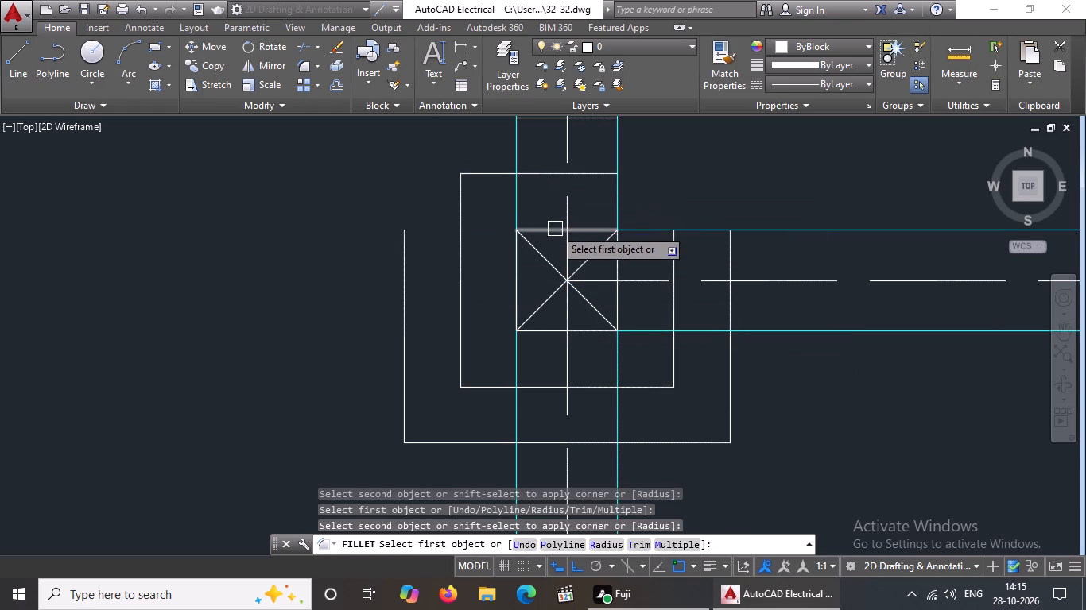
{"action": "left_click", "coordinate": [405, 253]}
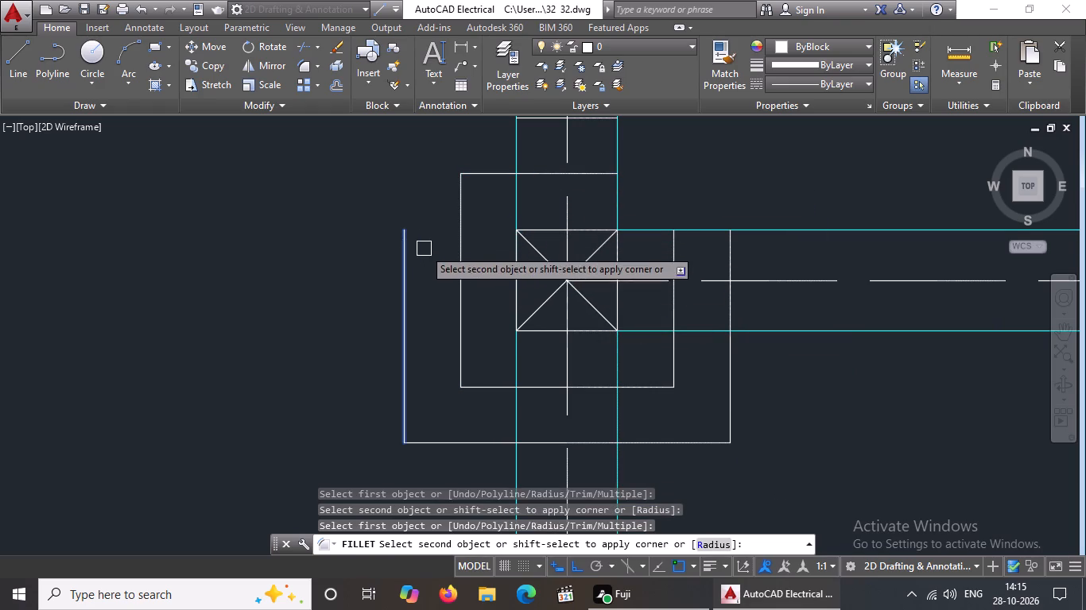
{"action": "scroll", "coordinate": [424, 249], "scroll_direction": "down", "scroll_amount": 2}
{"action": "scroll", "coordinate": [460, 204], "scroll_direction": "up", "scroll_amount": 2}
{"action": "left_click", "coordinate": [471, 191]}
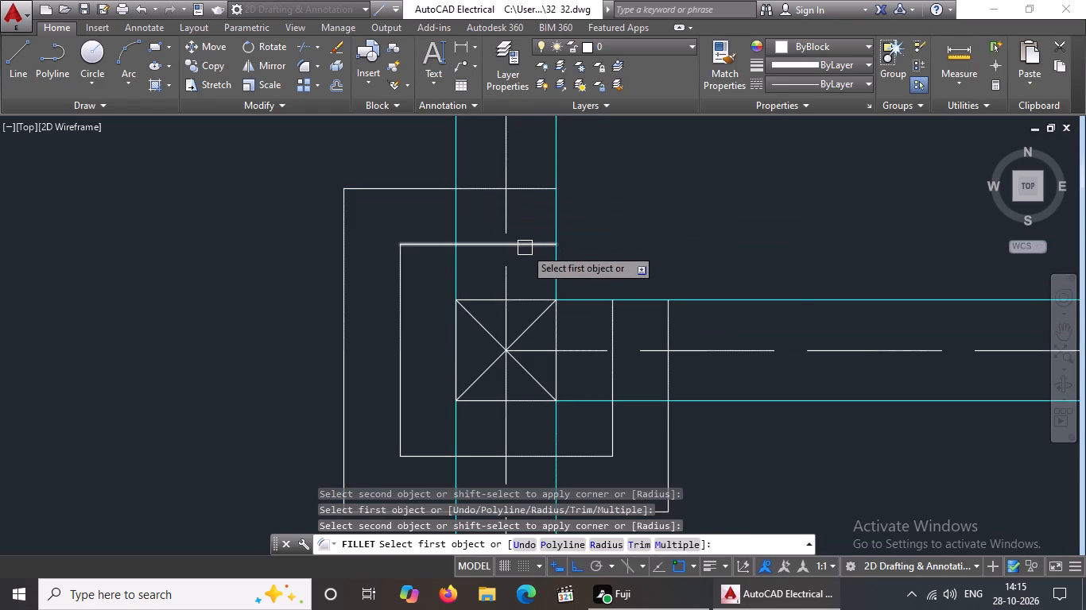
{"action": "left_click", "coordinate": [525, 248]}
{"action": "left_click", "coordinate": [611, 322]}
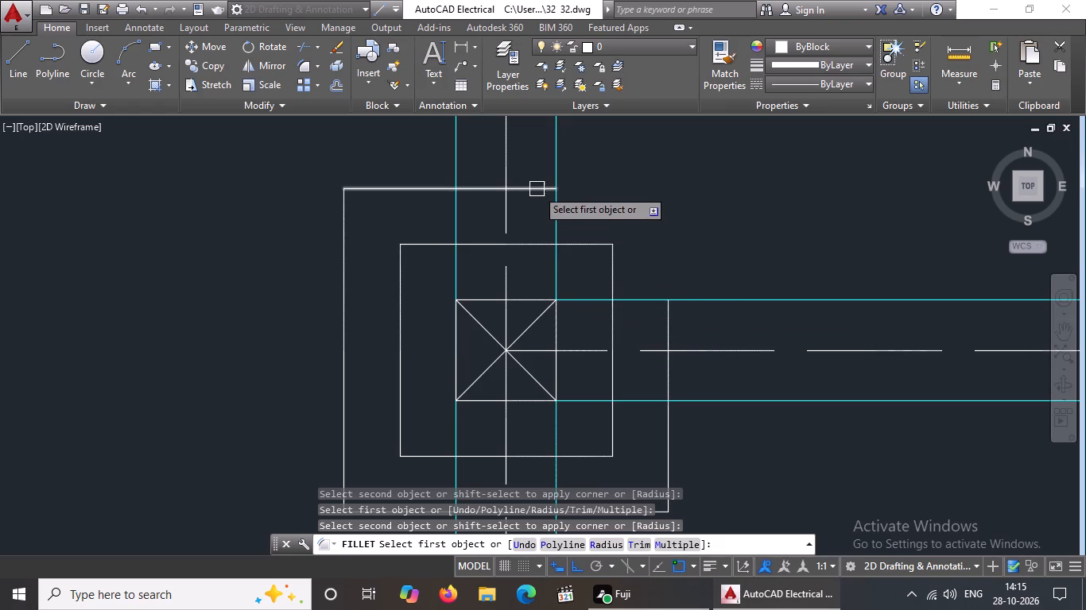
{"action": "left_click", "coordinate": [536, 187]}
{"action": "left_click", "coordinate": [669, 324]}
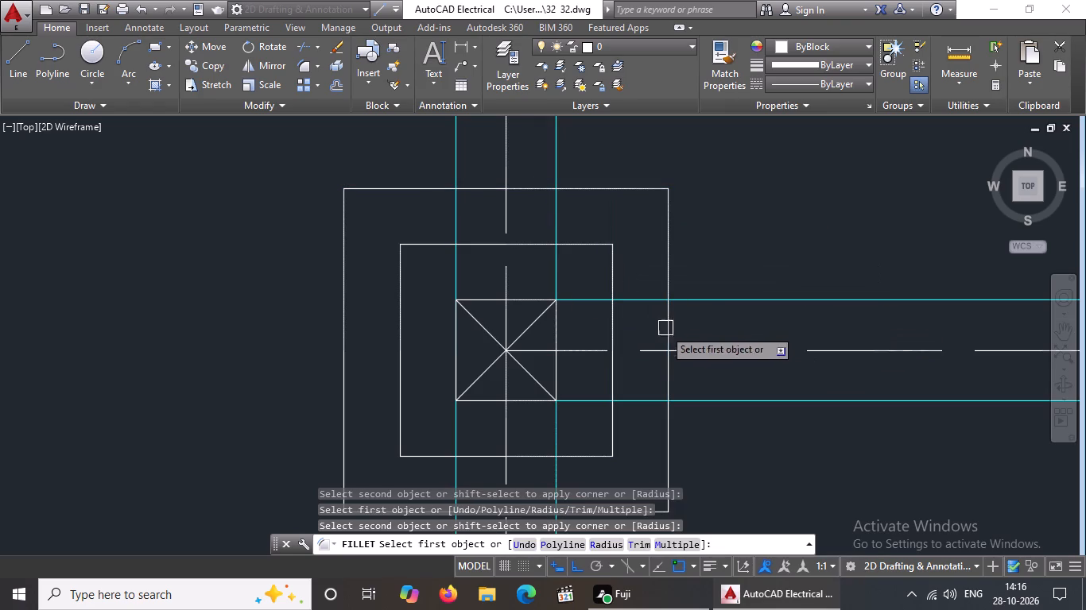
Fillet the inner and outer offset lines into sharp lower corners around the right column of the right bay's second beam.
{"action": "scroll", "coordinate": [611, 354], "scroll_direction": "down", "scroll_amount": 4}
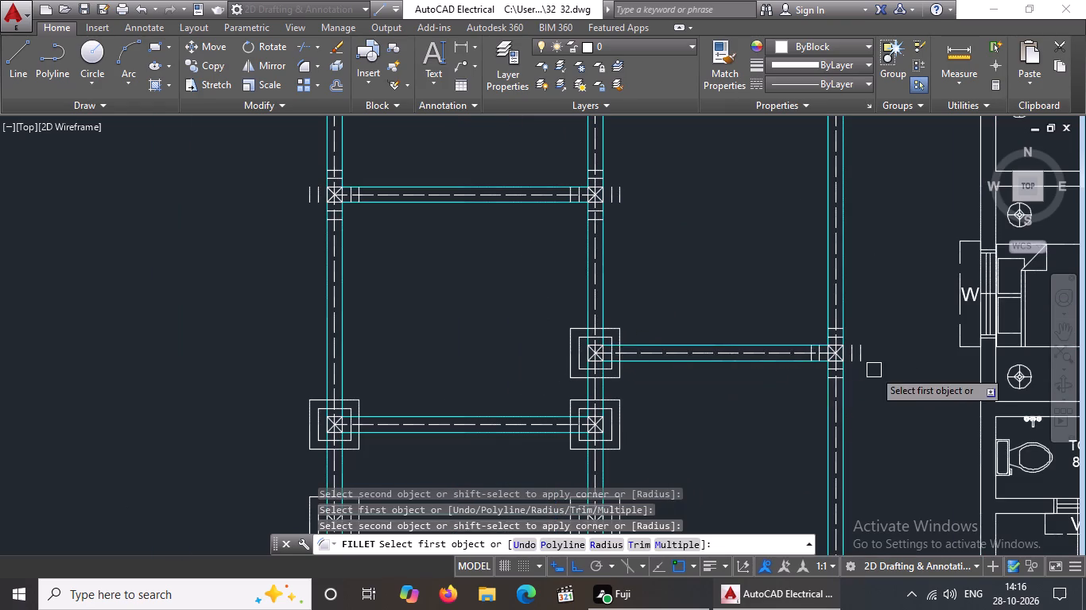
{"action": "scroll", "coordinate": [881, 365], "scroll_direction": "up", "scroll_amount": 4}
{"action": "left_click_drag", "start_coordinate": [537, 326], "coordinate": [541, 333]}
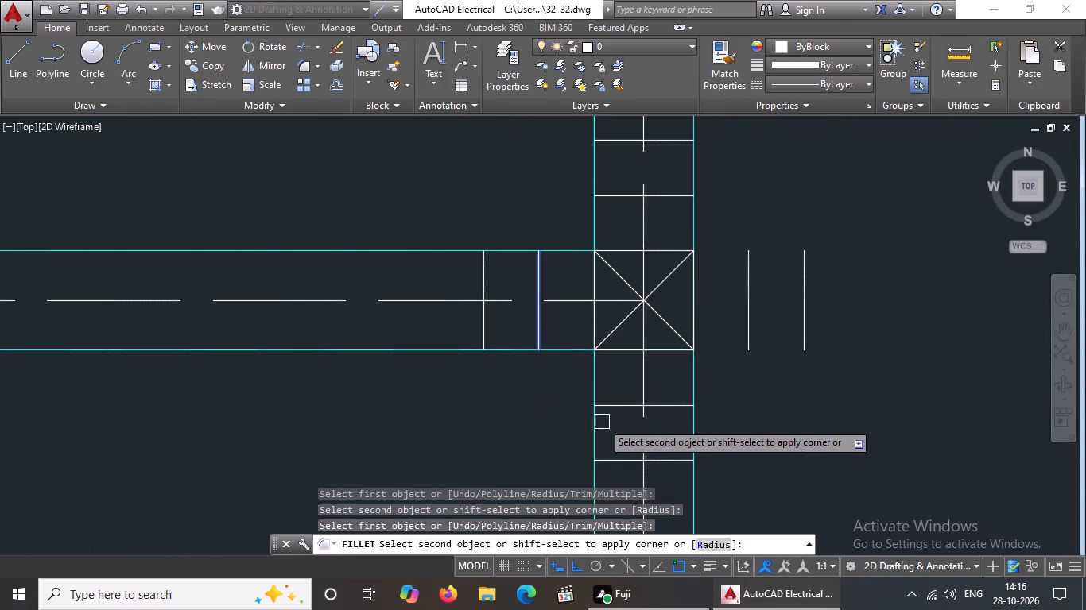
{"action": "left_click", "coordinate": [623, 404]}
{"action": "left_click", "coordinate": [482, 328]}
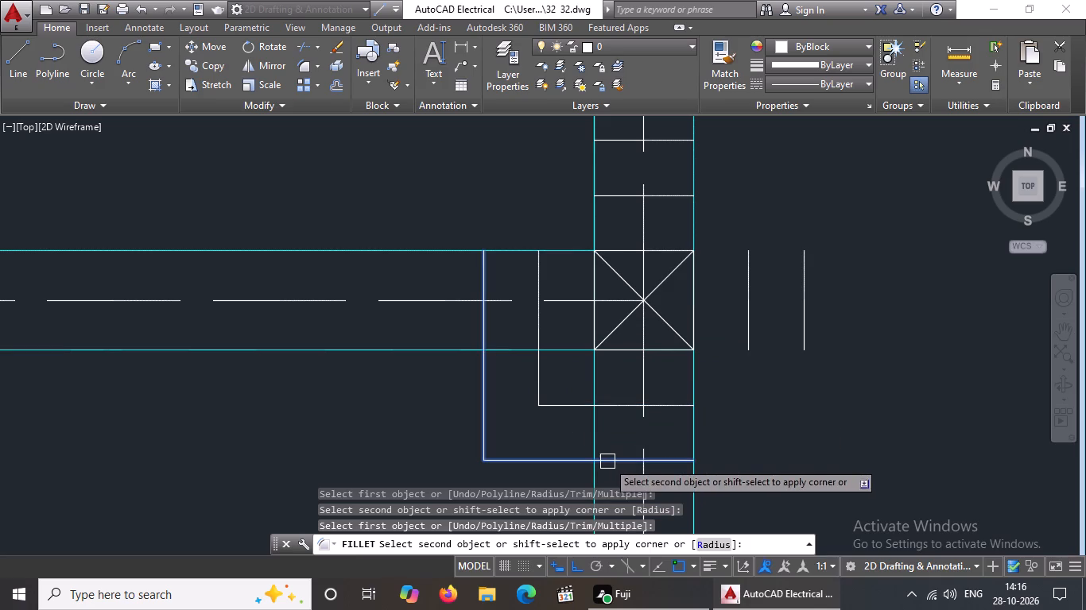
{"action": "left_click", "coordinate": [607, 460]}
{"action": "left_click_drag", "start_coordinate": [670, 403], "coordinate": [670, 402]}
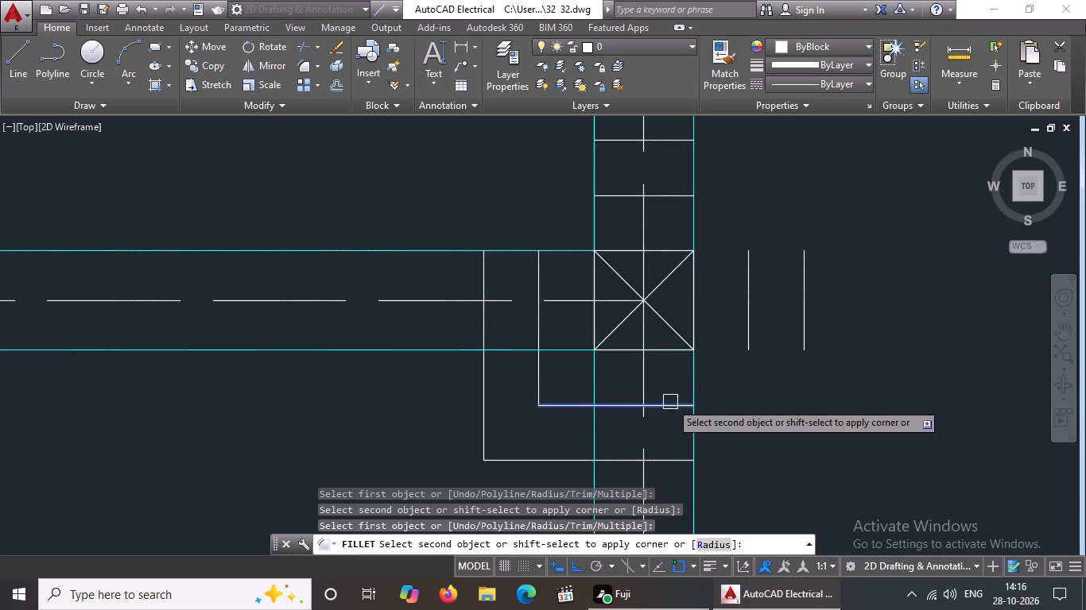
{"action": "left_click_drag", "start_coordinate": [670, 402], "coordinate": [679, 396]}
{"action": "left_click", "coordinate": [743, 330]}
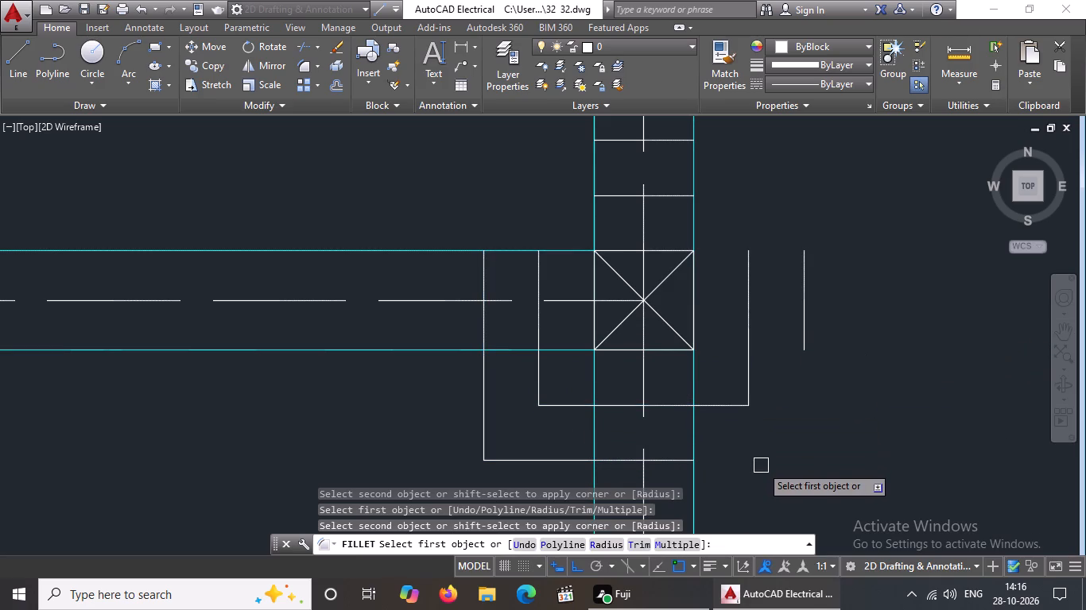
{"action": "left_click", "coordinate": [663, 462]}
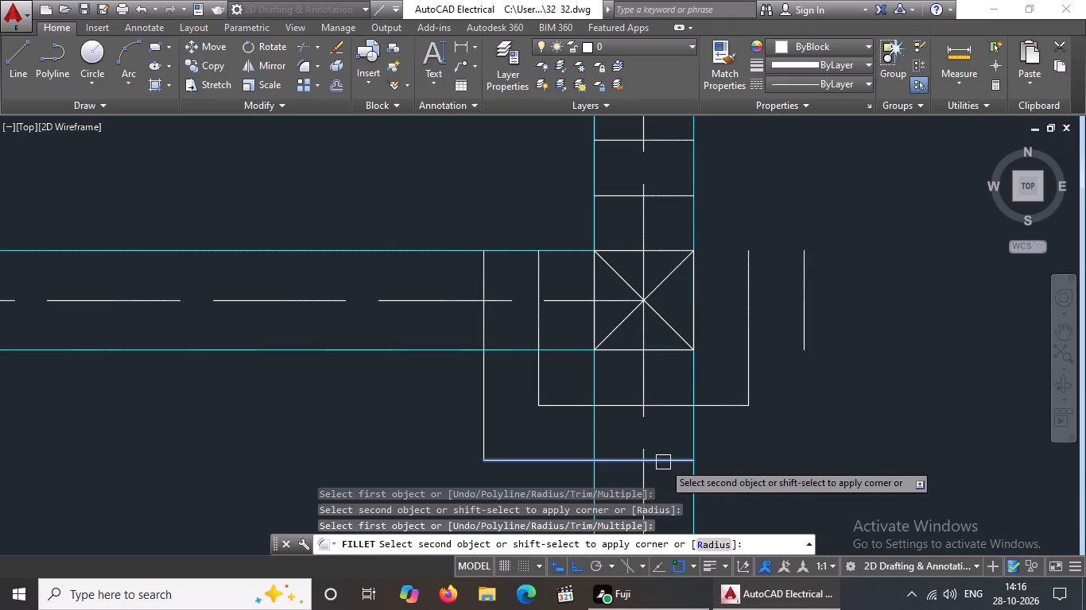
{"action": "left_click", "coordinate": [805, 340]}
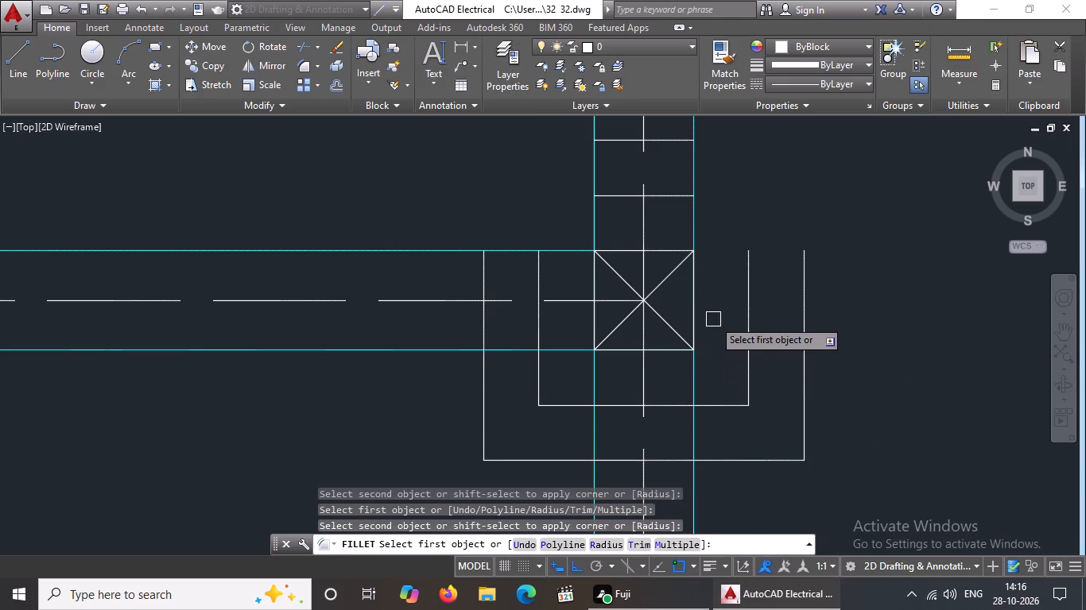
Close both offset squares around the right bay's second-beam right column by filleting their top-left and top-right corners sharp.
{"action": "left_click", "coordinate": [540, 277]}
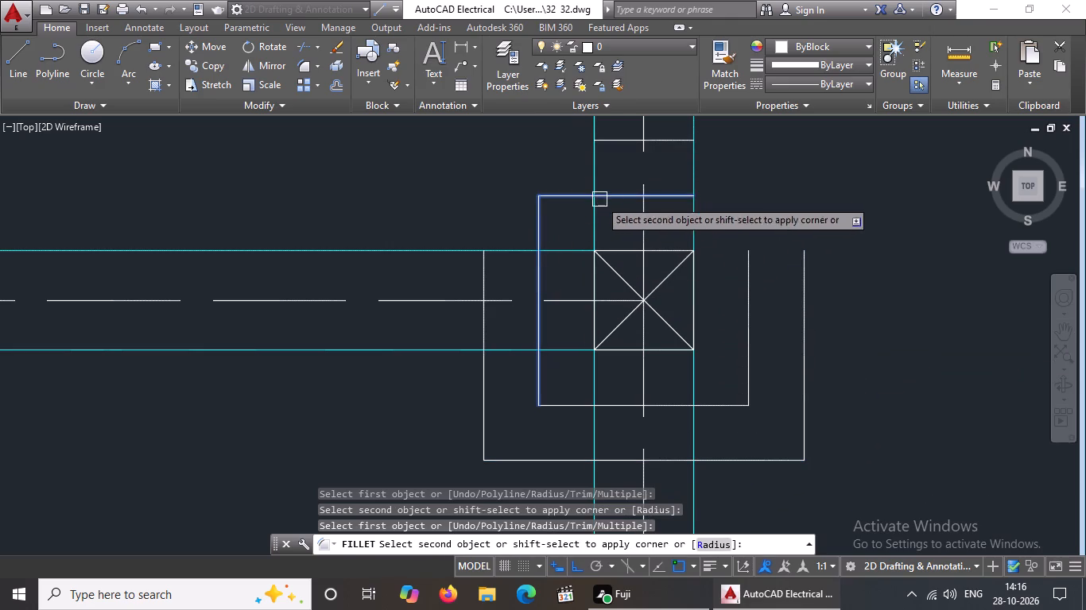
{"action": "left_click", "coordinate": [616, 191]}
{"action": "left_click", "coordinate": [476, 281]}
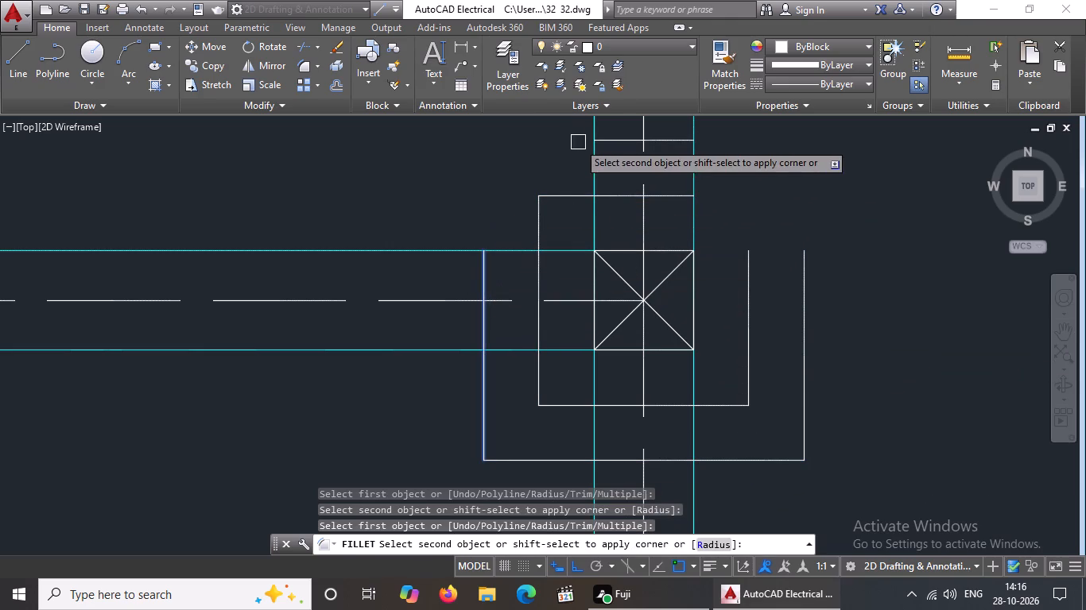
{"action": "left_click", "coordinate": [620, 139]}
{"action": "left_click", "coordinate": [668, 194]}
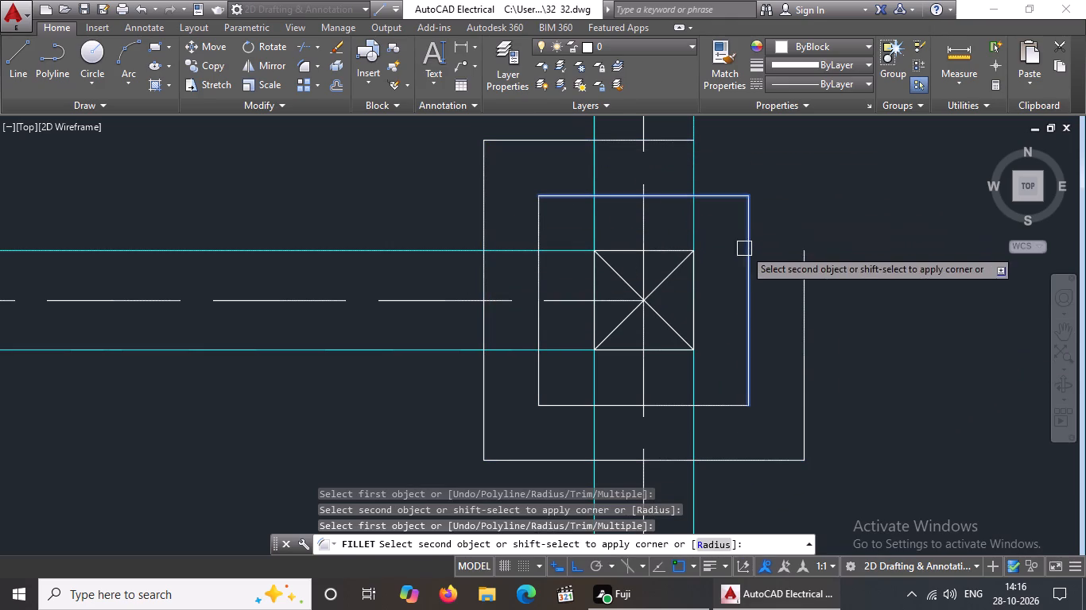
{"action": "left_click", "coordinate": [748, 273]}
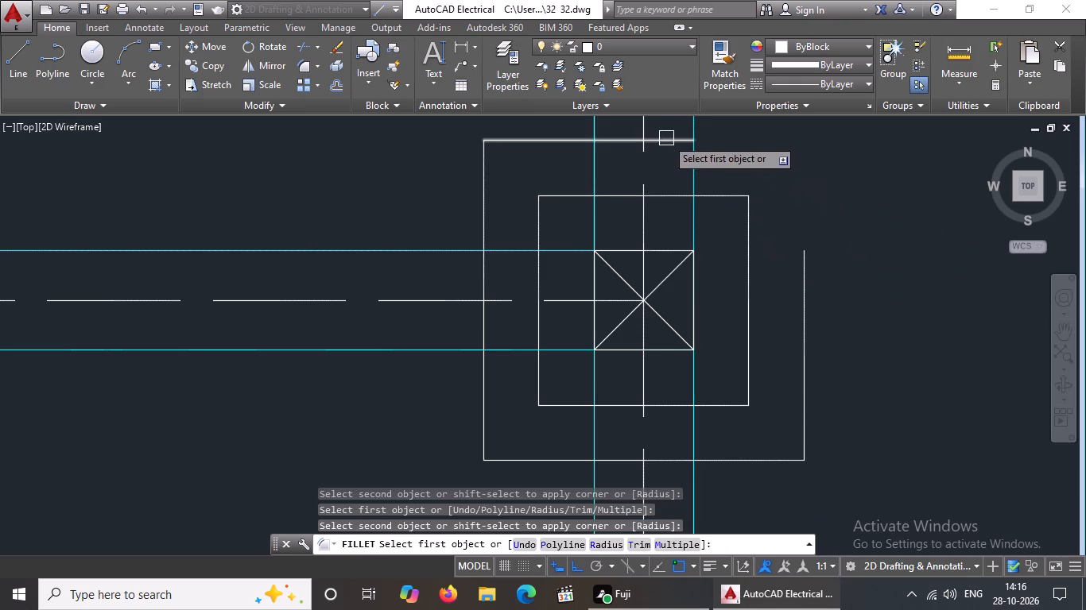
{"action": "left_click", "coordinate": [665, 142]}
{"action": "left_click_drag", "start_coordinate": [811, 271], "coordinate": [804, 281]}
{"action": "scroll", "coordinate": [779, 313], "scroll_direction": "down", "scroll_amount": 3}
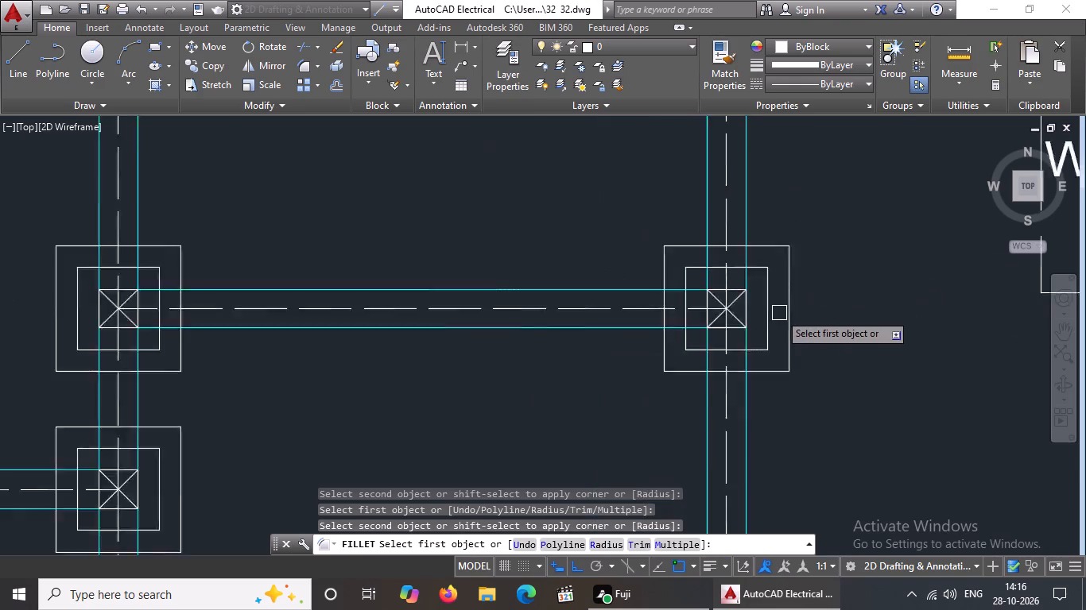
Fillet the inner and outer offset lines into sharp lower corners around the left column of the left bay's beam above the right bay's second beam.
{"action": "scroll", "coordinate": [779, 314], "scroll_direction": "down", "scroll_amount": 3}
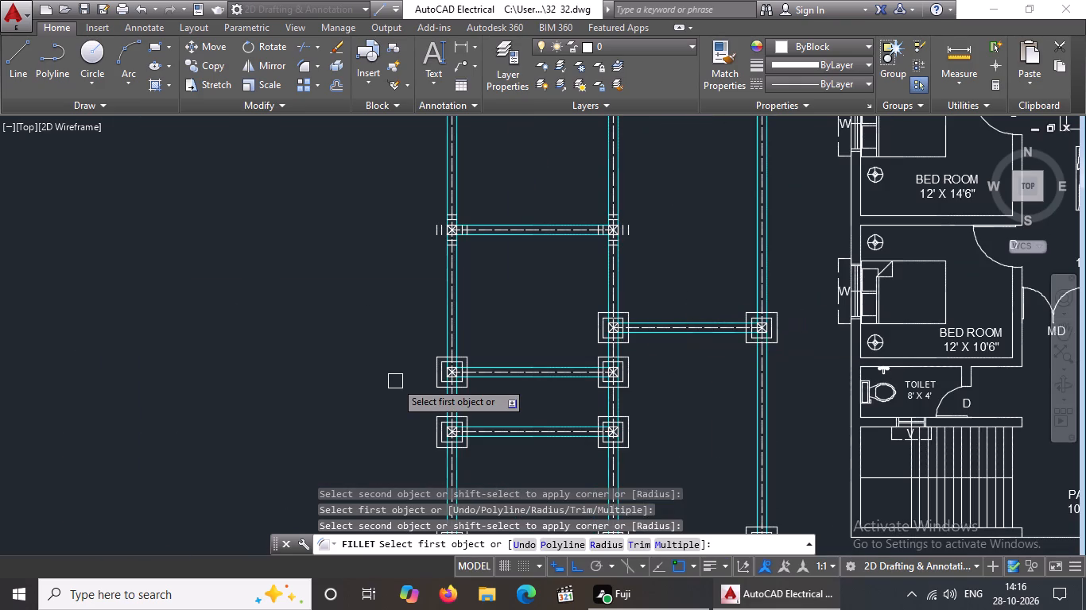
{"action": "scroll", "coordinate": [480, 214], "scroll_direction": "up", "scroll_amount": 2}
{"action": "scroll", "coordinate": [403, 253], "scroll_direction": "up", "scroll_amount": 2}
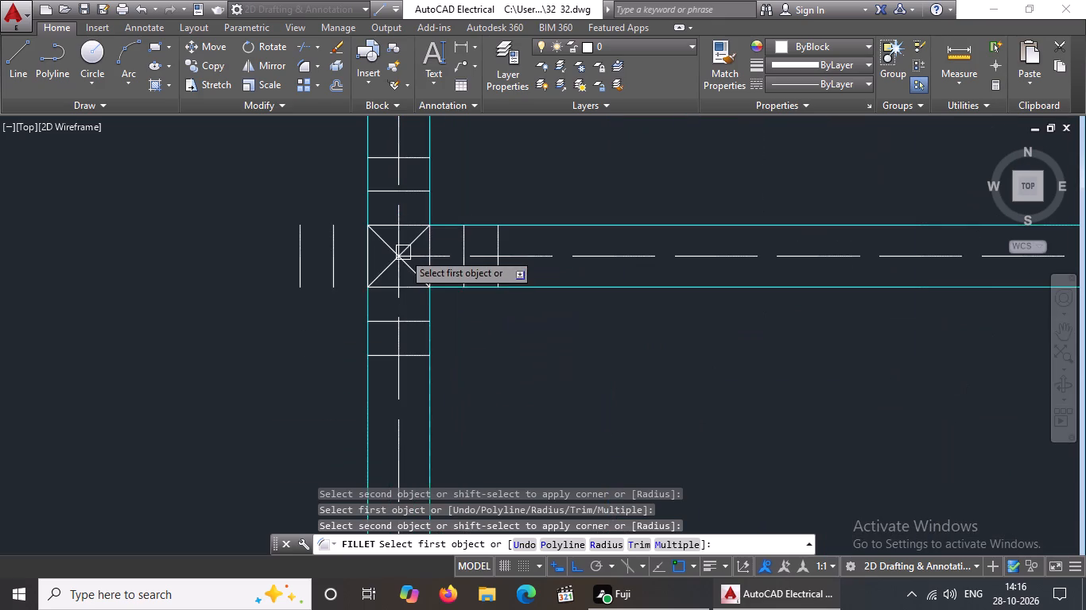
{"action": "left_click", "coordinate": [332, 261]}
{"action": "left_click", "coordinate": [388, 322]}
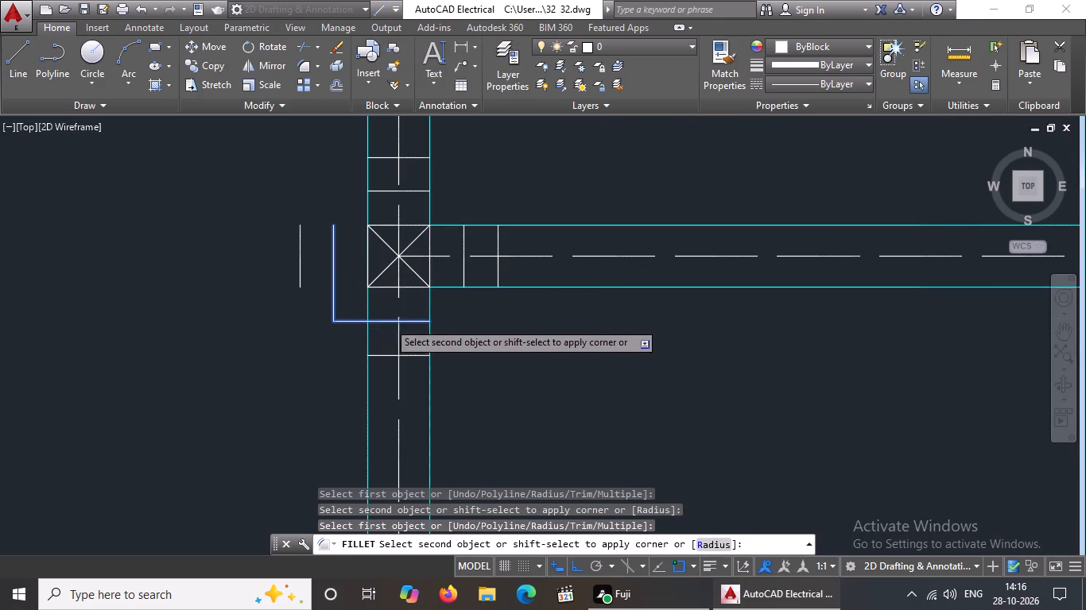
{"action": "left_click", "coordinate": [293, 263]}
{"action": "left_click", "coordinate": [385, 352]}
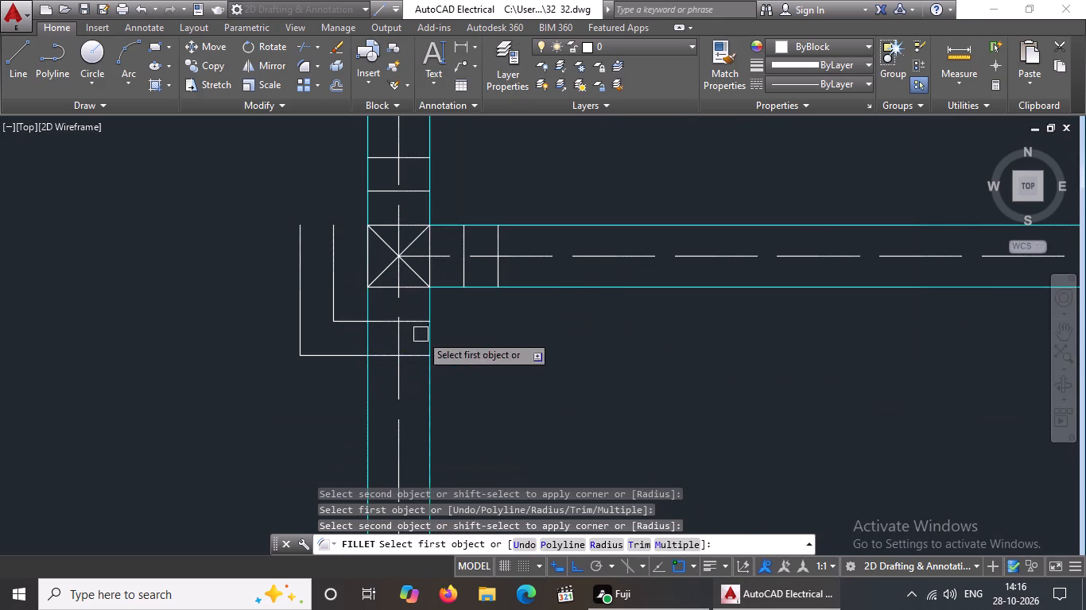
{"action": "left_click", "coordinate": [413, 319]}
{"action": "left_click", "coordinate": [460, 271]}
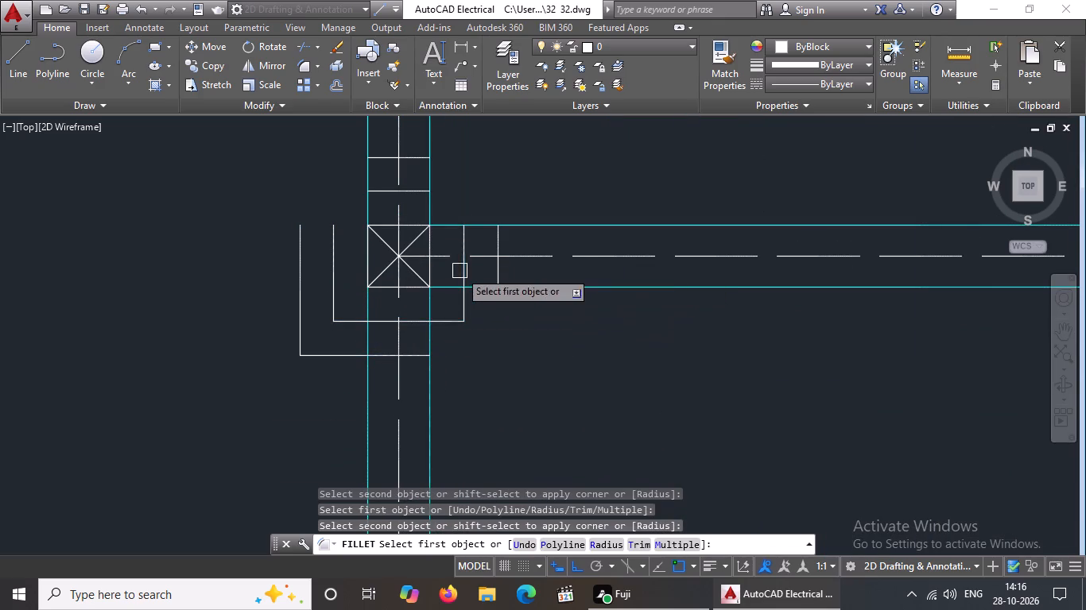
{"action": "left_click", "coordinate": [415, 357]}
{"action": "left_click", "coordinate": [496, 282]}
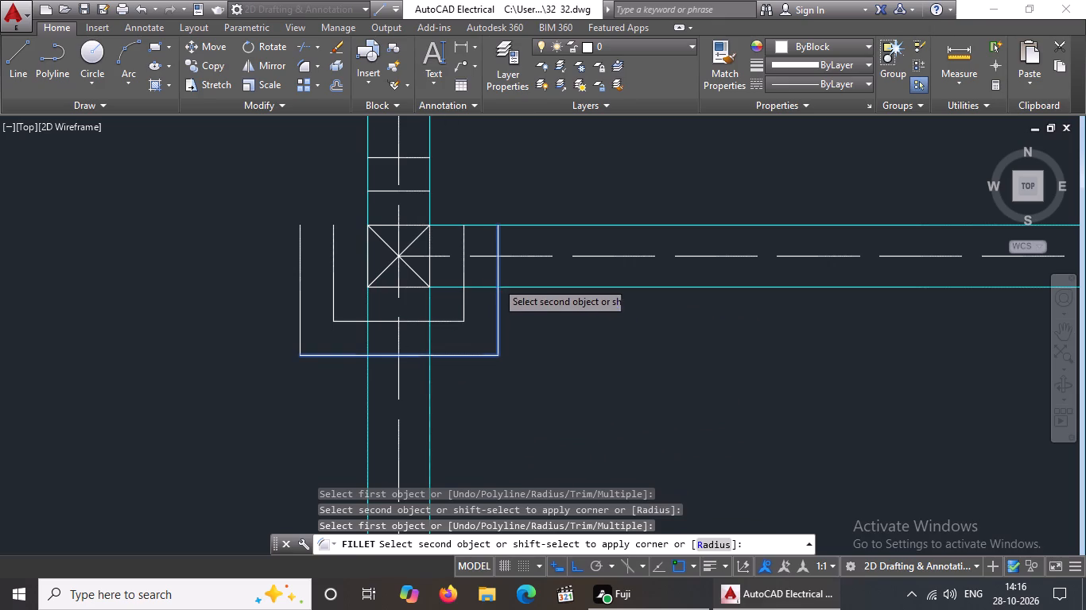
Close both offset squares around that left column by filleting their top-left and top-right corners sharp.
{"action": "left_click", "coordinate": [331, 239]}
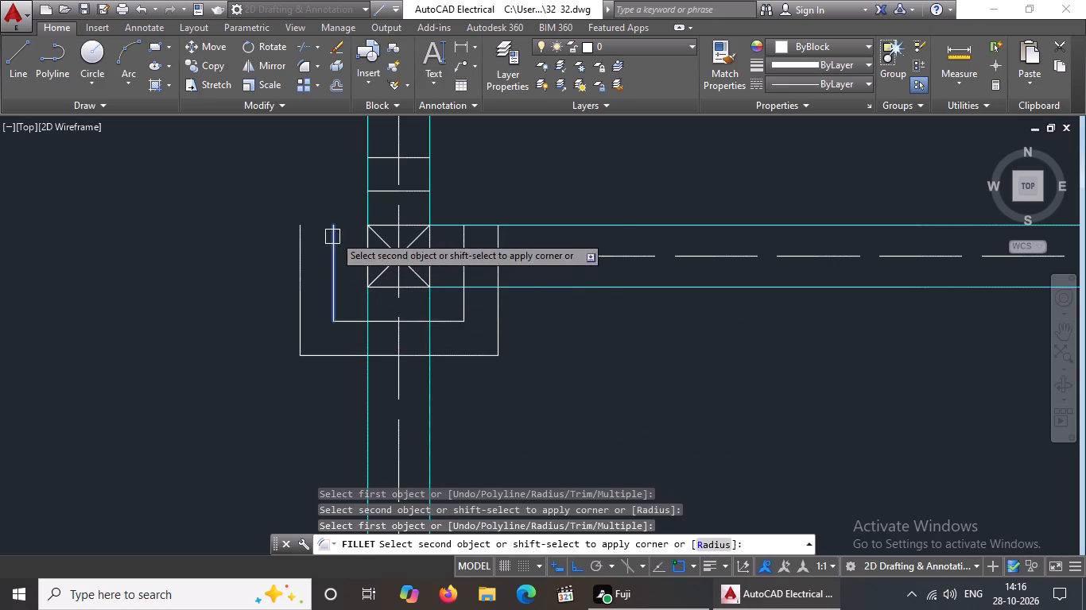
{"action": "left_click", "coordinate": [379, 191]}
{"action": "left_click", "coordinate": [297, 240]}
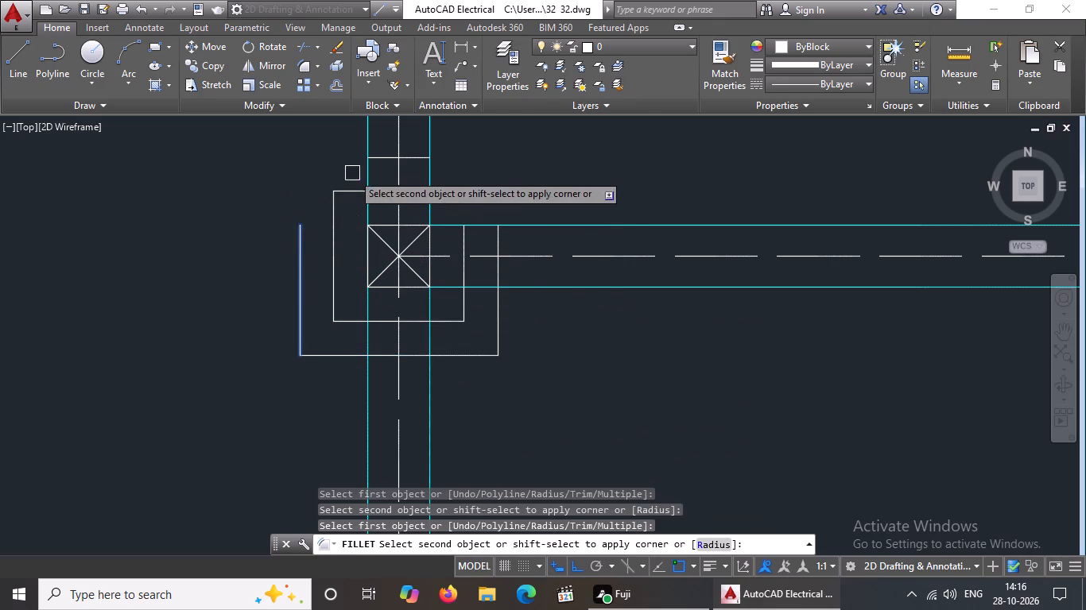
{"action": "left_click", "coordinate": [378, 156]}
{"action": "left_click", "coordinate": [463, 240]}
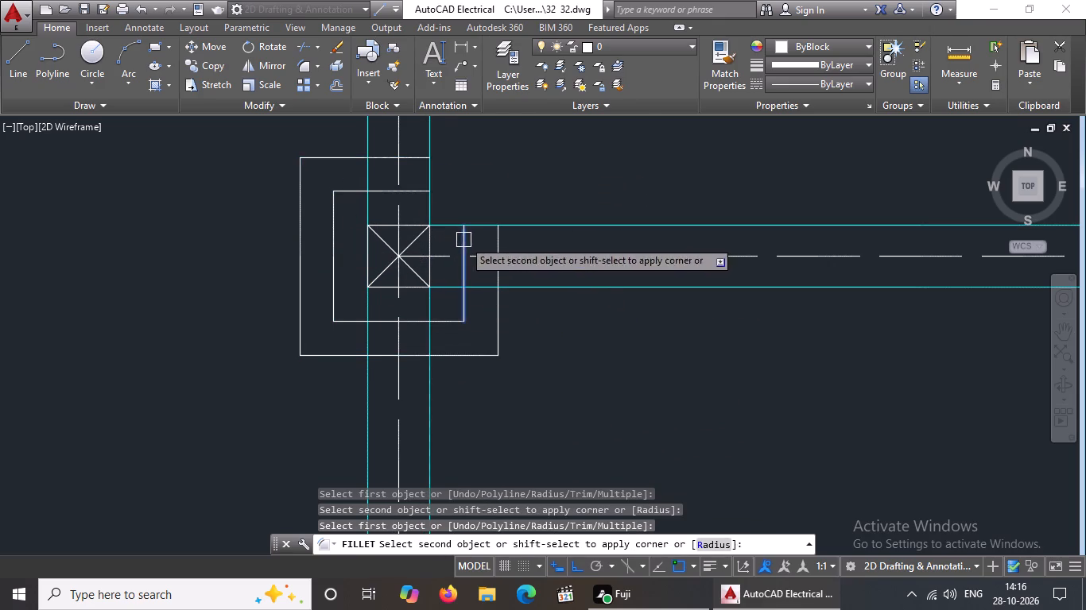
{"action": "left_click", "coordinate": [414, 190]}
{"action": "left_click", "coordinate": [419, 160]}
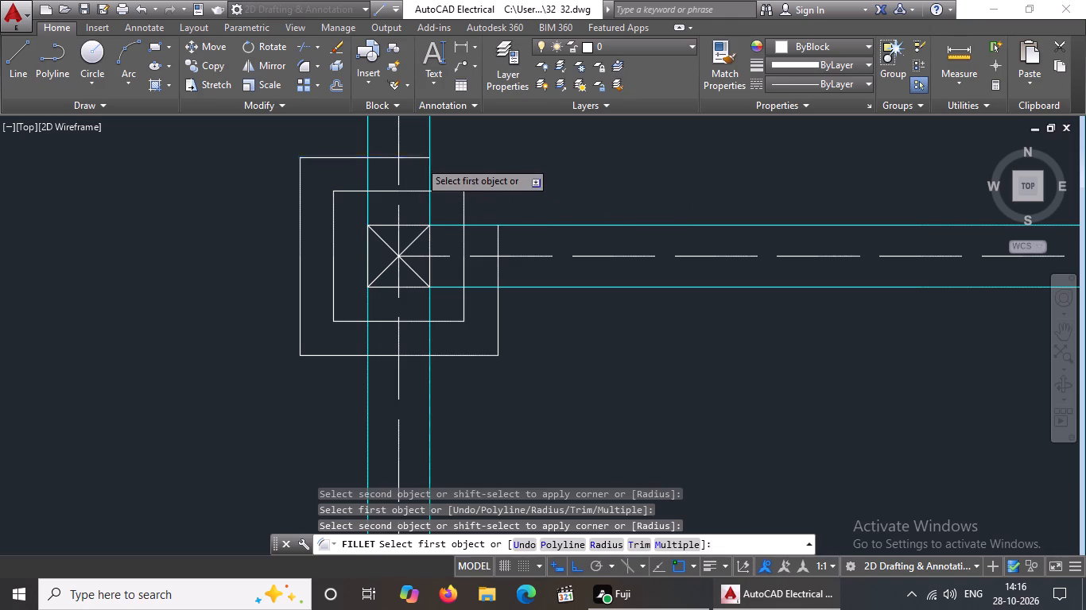
{"action": "left_click", "coordinate": [496, 241]}
Fillet the inner and outer offset lines into sharp lower corners around the column at the right end of the same left-bay beam.
{"action": "scroll", "coordinate": [410, 276], "scroll_direction": "down", "scroll_amount": 4}
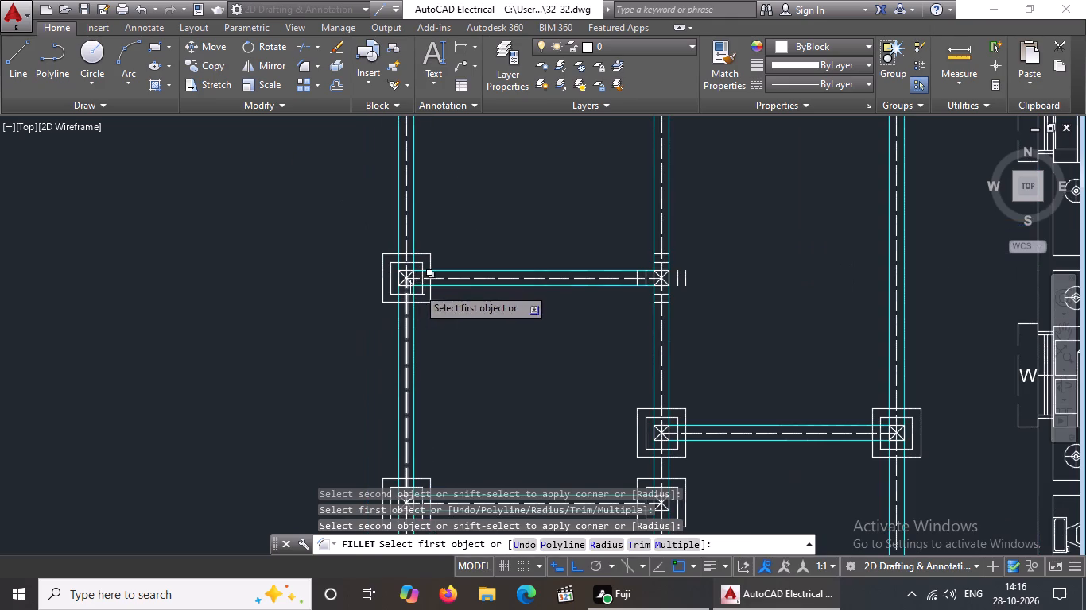
{"action": "scroll", "coordinate": [641, 295], "scroll_direction": "up", "scroll_amount": 4}
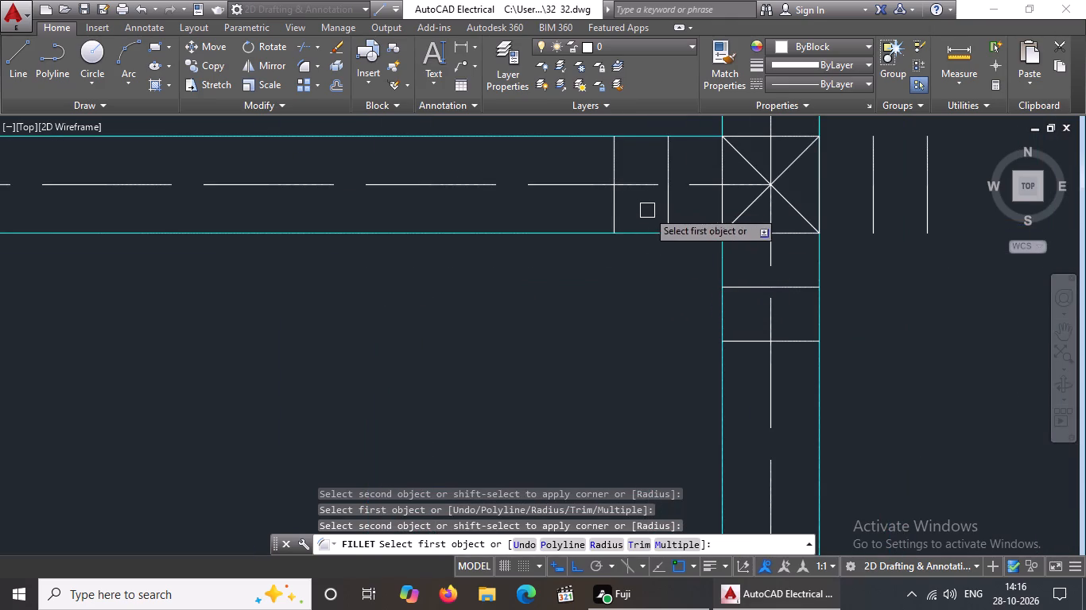
{"action": "left_click", "coordinate": [664, 203]}
{"action": "left_click", "coordinate": [741, 288]}
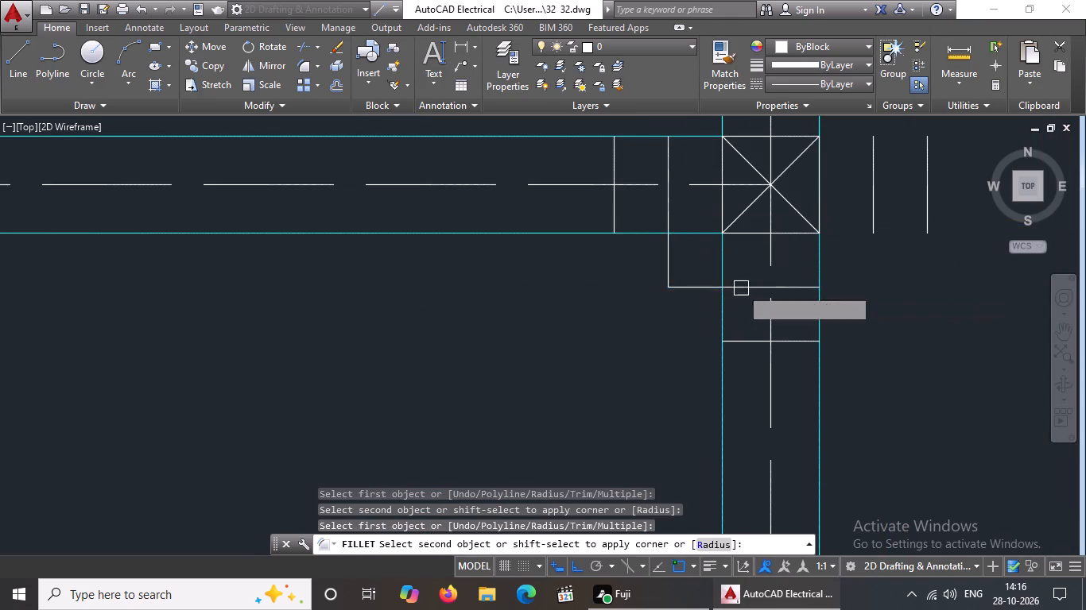
{"action": "left_click", "coordinate": [614, 209]}
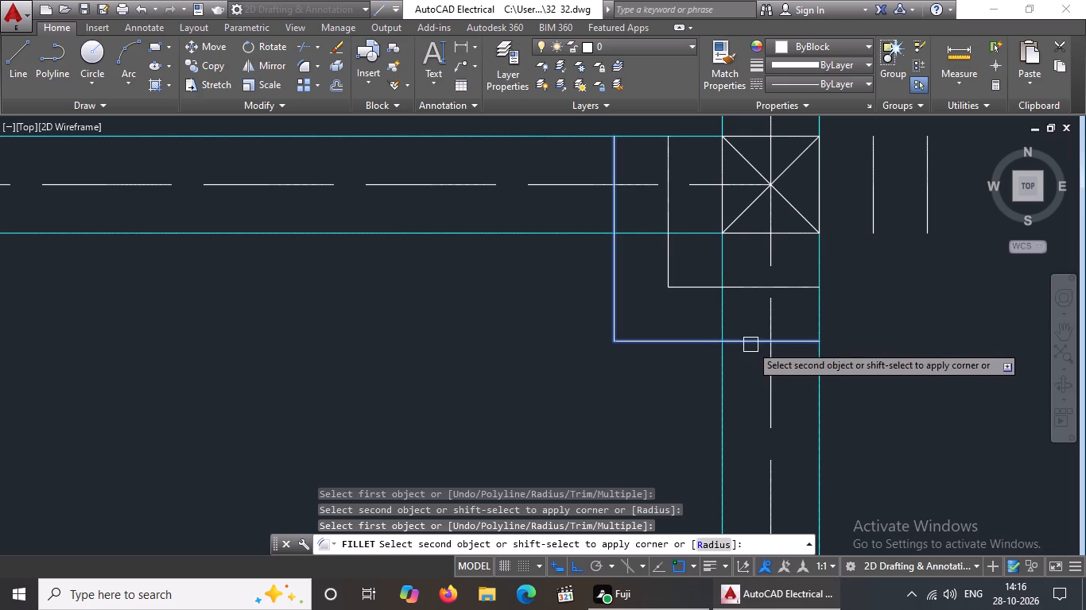
{"action": "left_click", "coordinate": [751, 345]}
{"action": "left_click_drag", "start_coordinate": [797, 285], "coordinate": [813, 274]}
{"action": "left_click", "coordinate": [867, 220]}
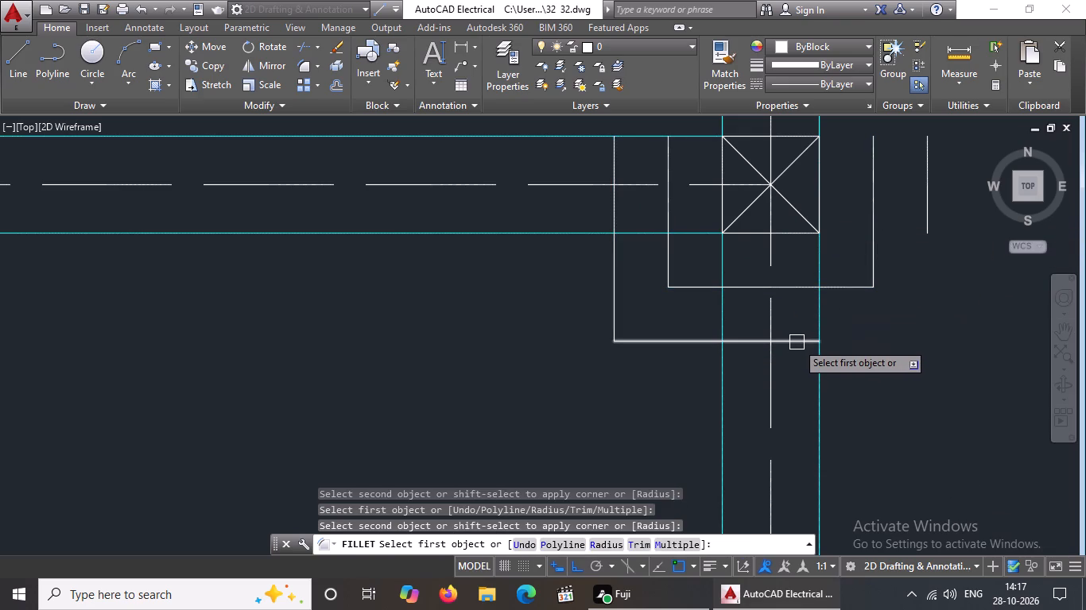
{"action": "left_click_drag", "start_coordinate": [797, 342], "coordinate": [805, 339]}
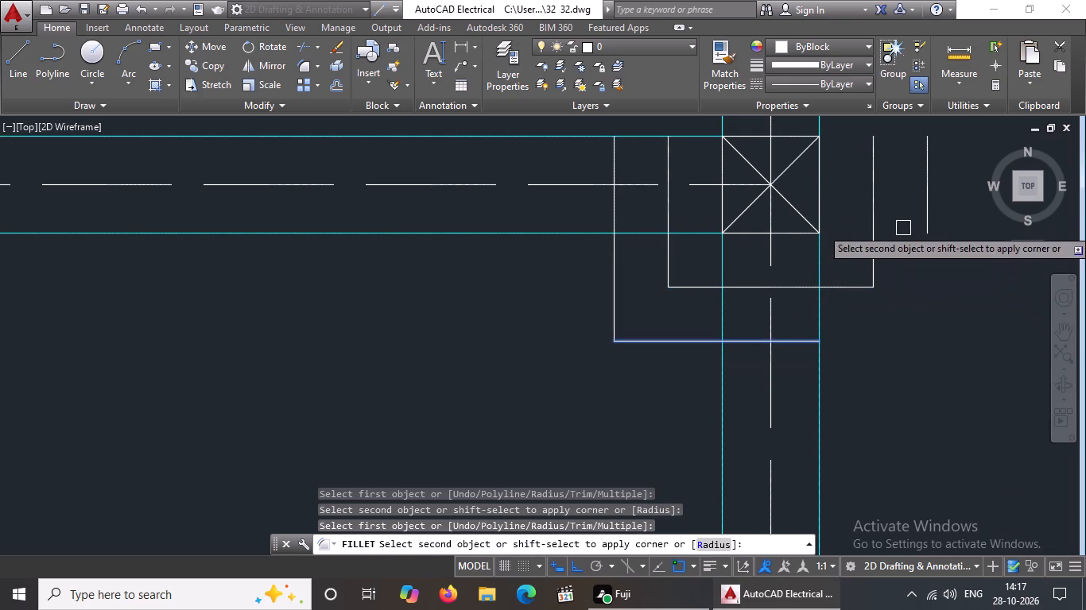
{"action": "left_click_drag", "start_coordinate": [928, 218], "coordinate": [889, 263]}
Close both offset squares around that left-bay beam's right column by filleting their top-left and top-right corners sharp.
{"action": "scroll", "coordinate": [797, 360], "scroll_direction": "down", "scroll_amount": 5}
{"action": "scroll", "coordinate": [826, 338], "scroll_direction": "up", "scroll_amount": 4}
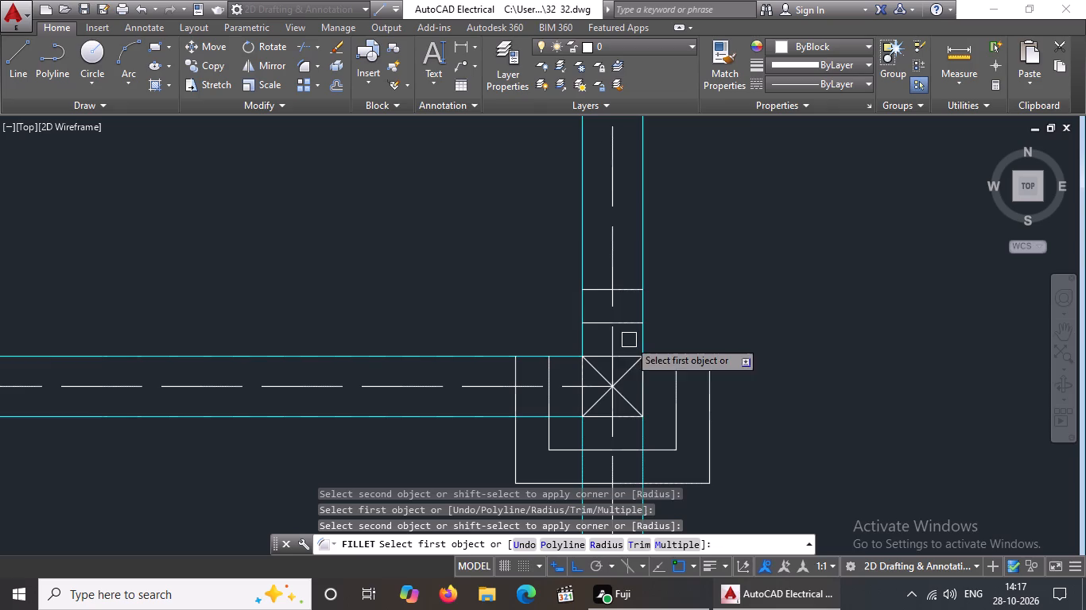
{"action": "left_click", "coordinate": [549, 372]}
{"action": "left_click", "coordinate": [599, 320]}
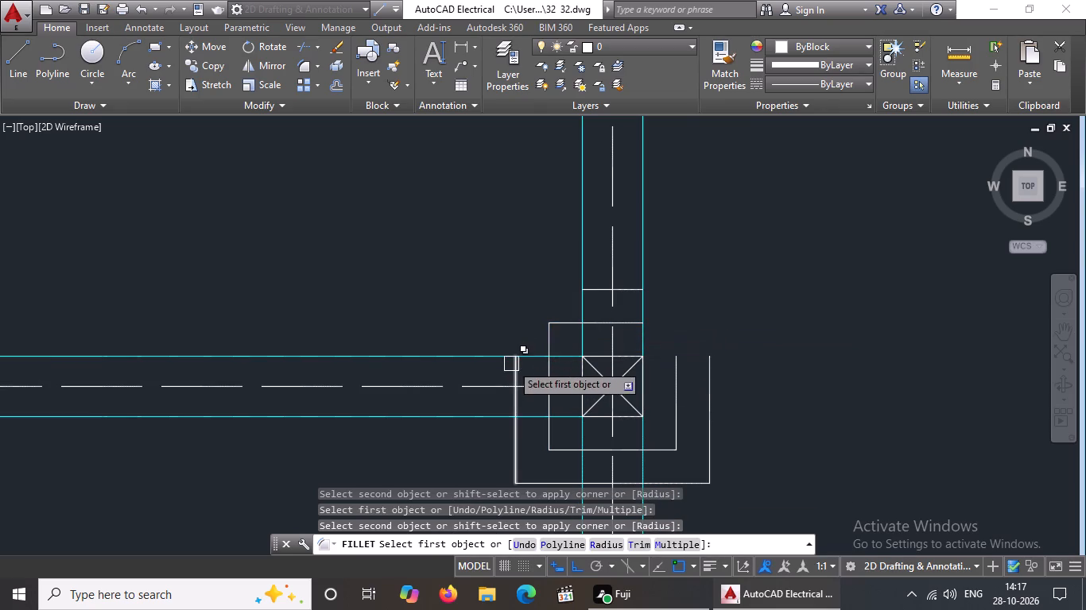
{"action": "left_click", "coordinate": [516, 371]}
{"action": "left_click", "coordinate": [595, 288]}
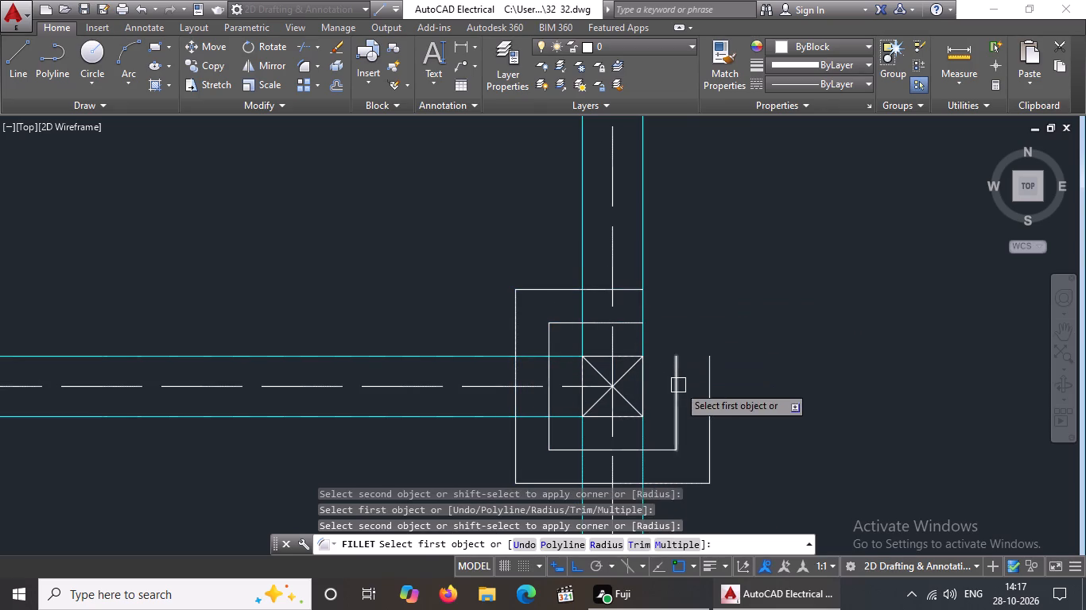
{"action": "left_click", "coordinate": [678, 385]}
{"action": "left_click", "coordinate": [625, 327]}
{"action": "left_click", "coordinate": [630, 286]}
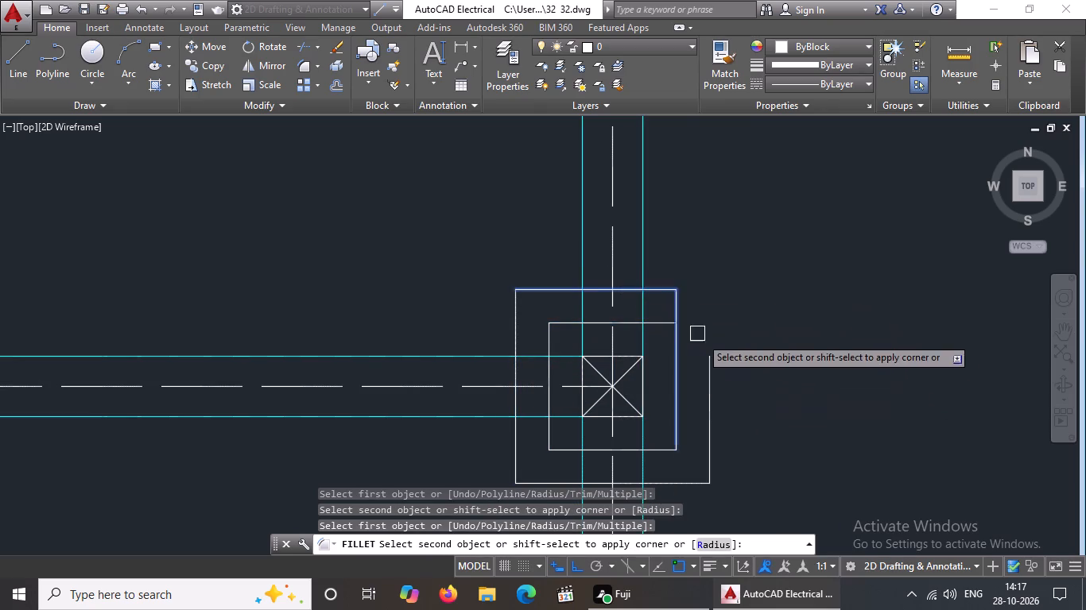
{"action": "left_click", "coordinate": [712, 368]}
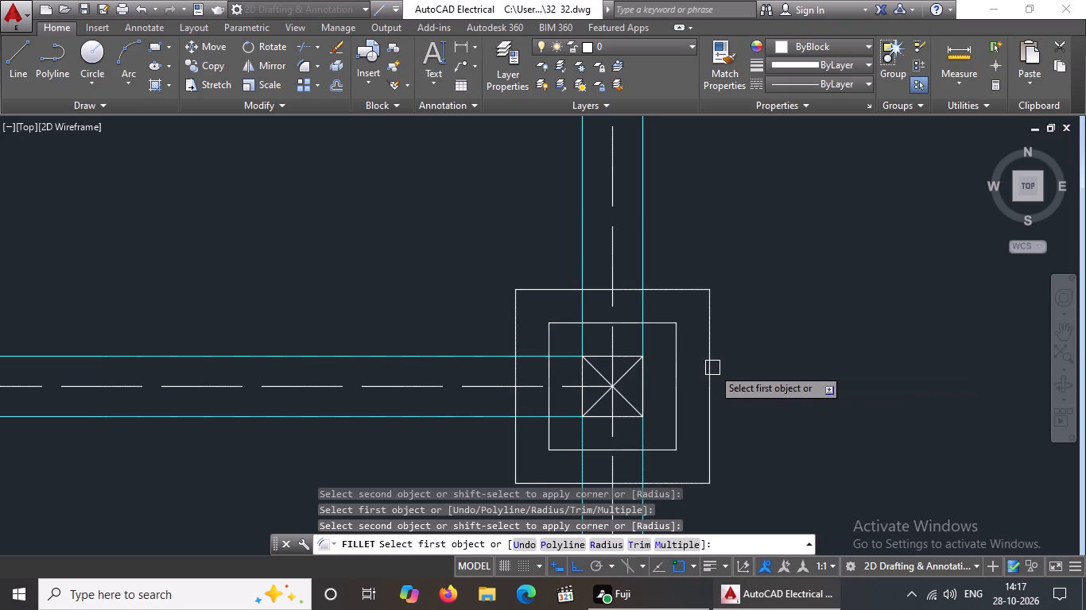
Fillet the inner and outer offset lines into sharp lower corners around the right column of the right bay's beam just below the top beam.
{"action": "scroll", "coordinate": [655, 383], "scroll_direction": "down", "scroll_amount": 5}
{"action": "scroll", "coordinate": [727, 288], "scroll_direction": "up", "scroll_amount": 3}
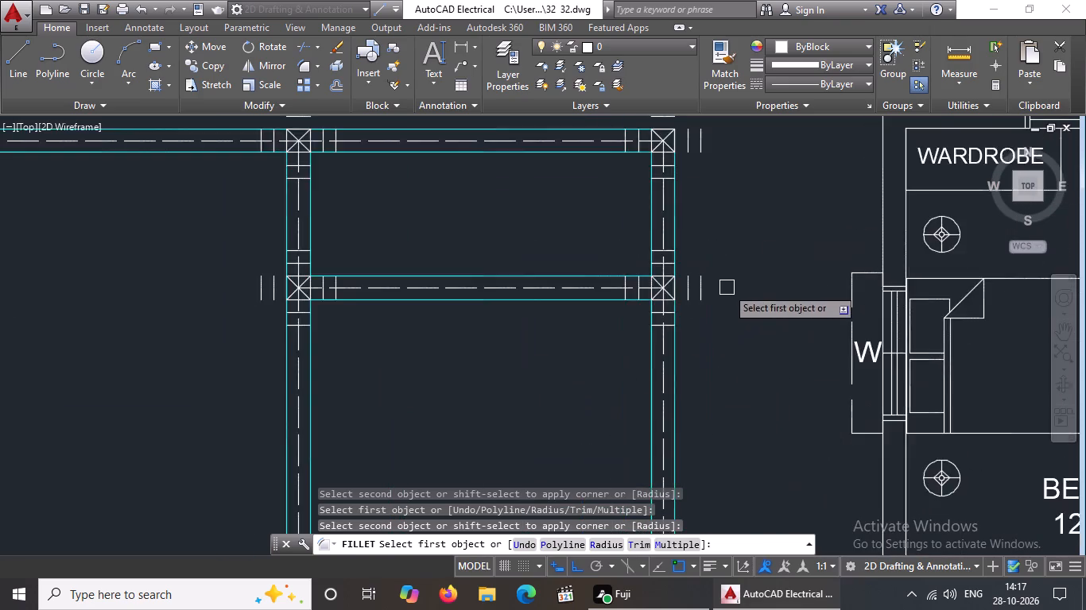
{"action": "scroll", "coordinate": [727, 288], "scroll_direction": "up", "scroll_amount": 2}
{"action": "left_click", "coordinate": [584, 345]}
{"action": "left_click", "coordinate": [623, 299]}
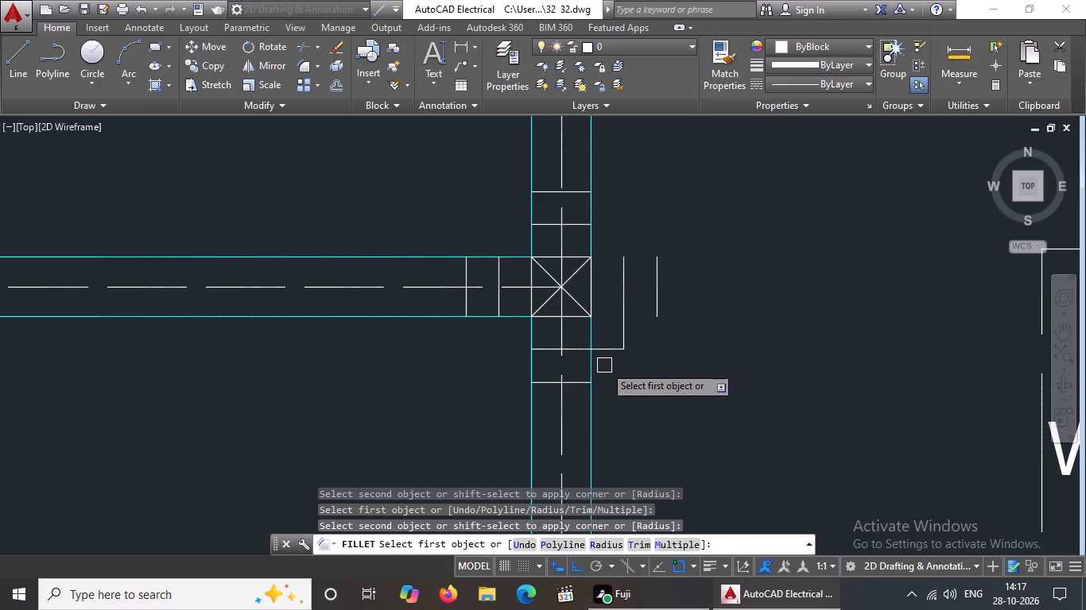
{"action": "left_click", "coordinate": [578, 382]}
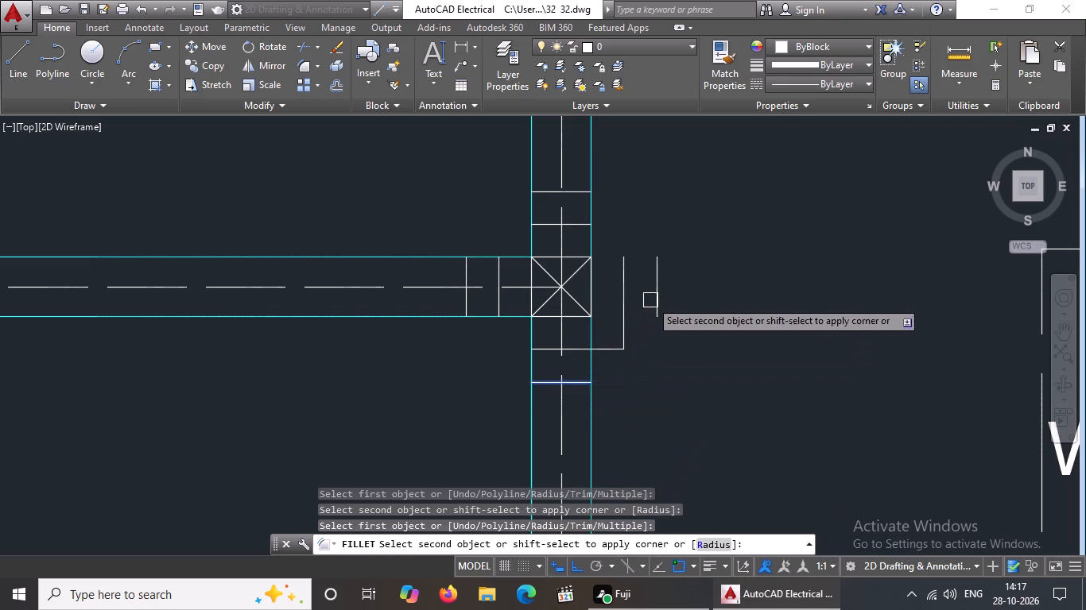
{"action": "left_click", "coordinate": [657, 295]}
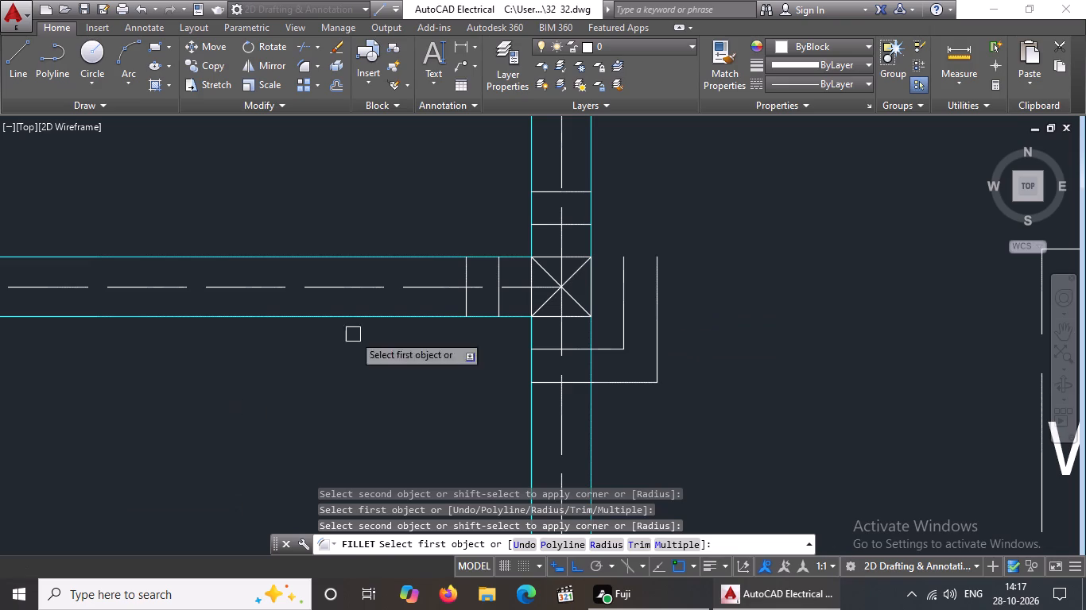
{"action": "left_click", "coordinate": [498, 303]}
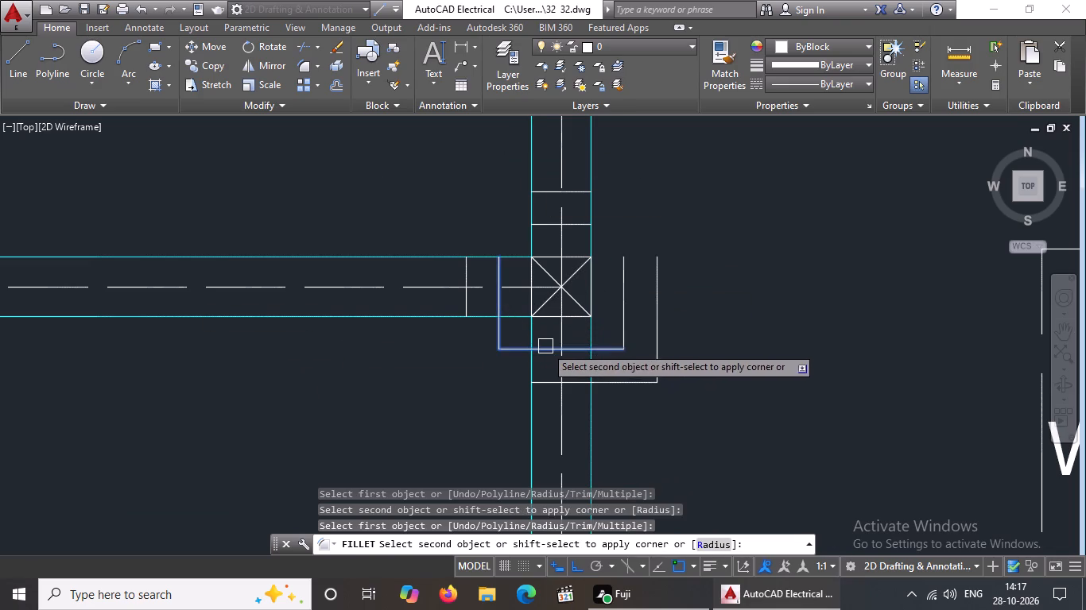
{"action": "left_click", "coordinate": [545, 346]}
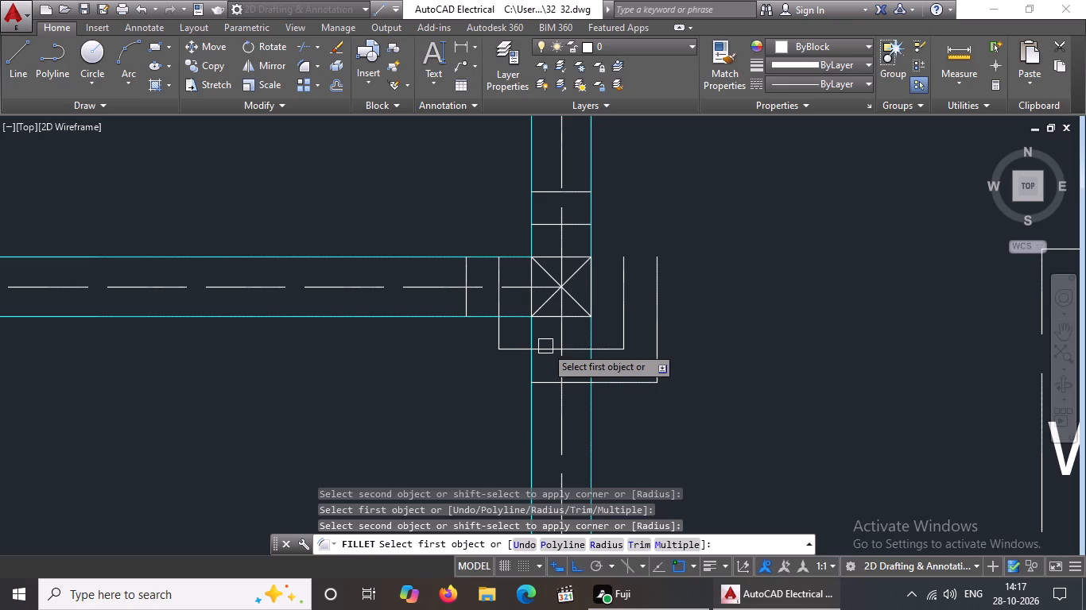
{"action": "scroll", "coordinate": [531, 299], "scroll_direction": "down", "scroll_amount": 2}
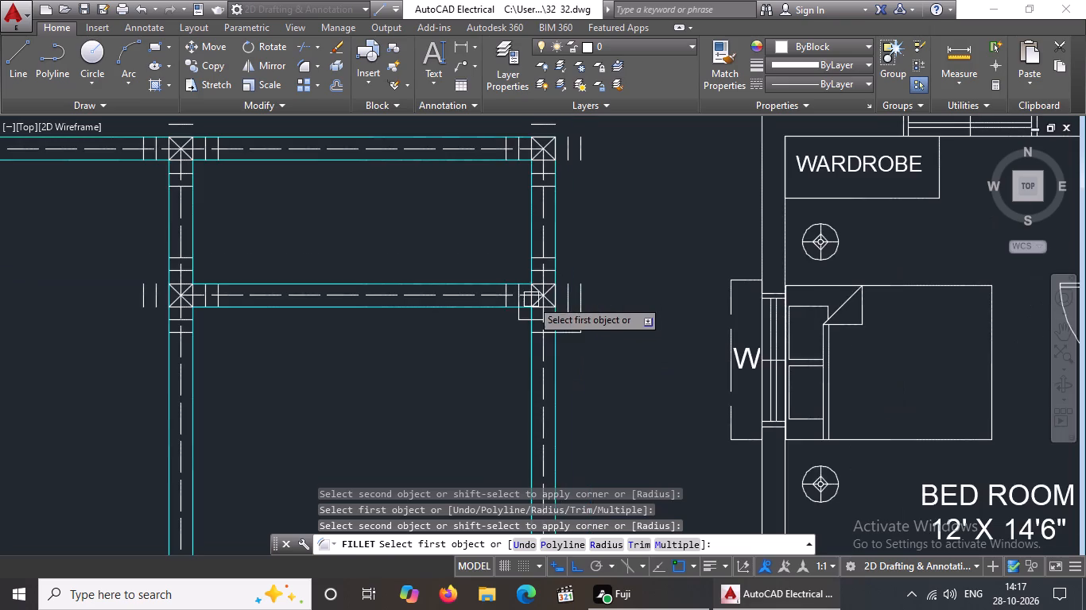
{"action": "scroll", "coordinate": [540, 307], "scroll_direction": "up", "scroll_amount": 3}
{"action": "left_click", "coordinate": [394, 272]}
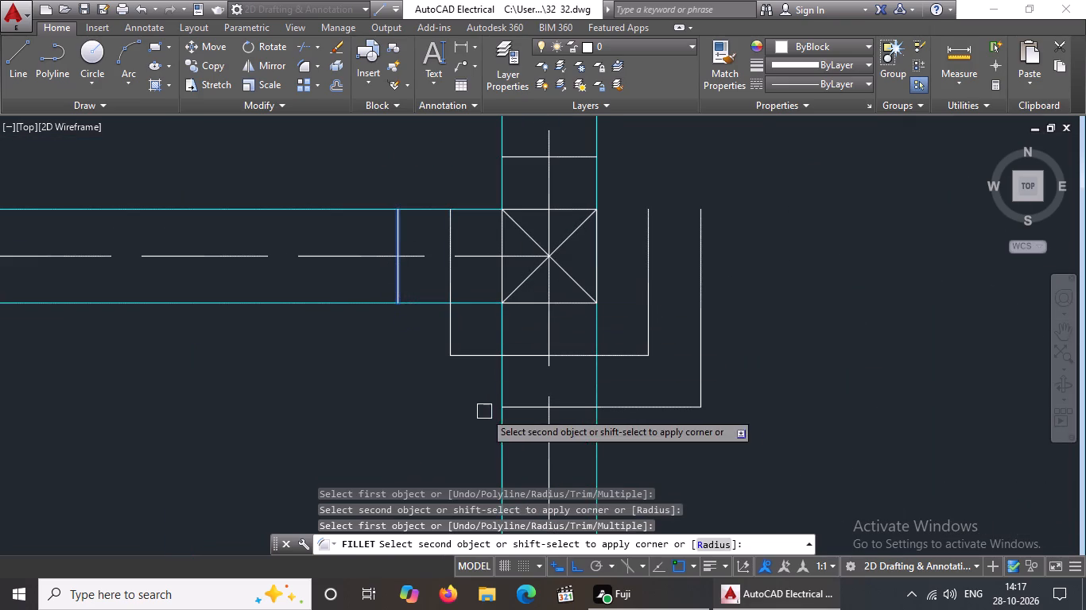
{"action": "left_click", "coordinate": [522, 407]}
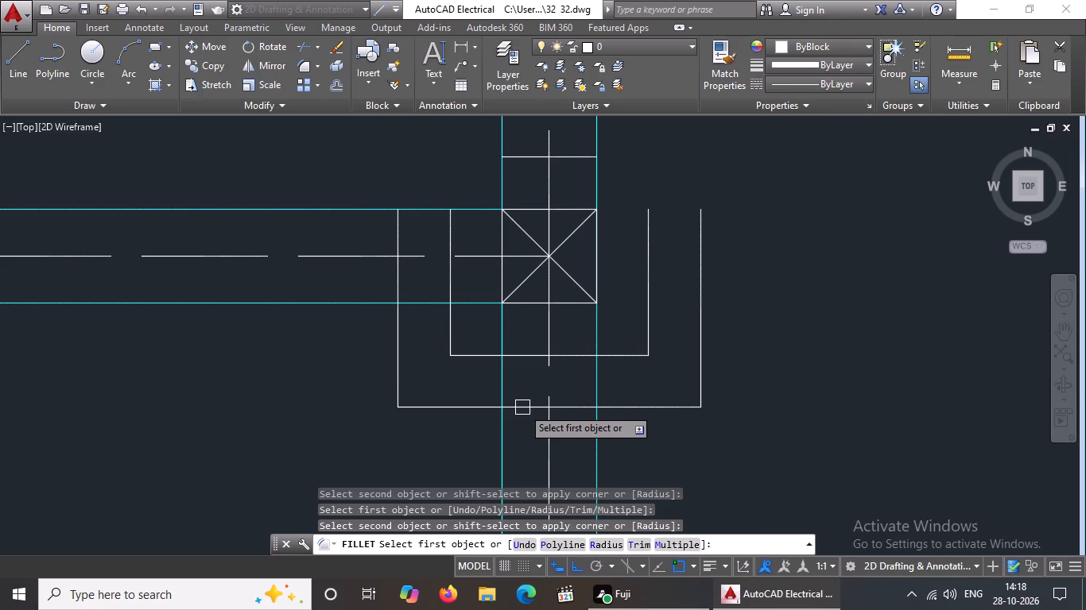
Close both offset squares around the right column of the right bay's beam just below the top beam by filleting their upper corners sharp.
{"action": "left_click", "coordinate": [447, 234]}
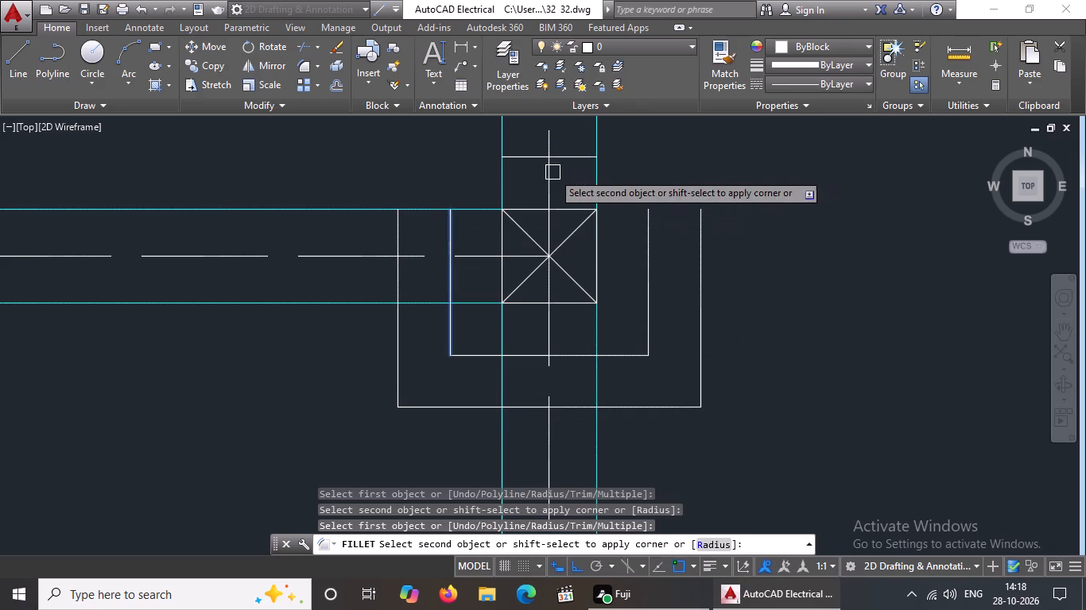
{"action": "left_click", "coordinate": [530, 158]}
{"action": "left_click", "coordinate": [654, 229]}
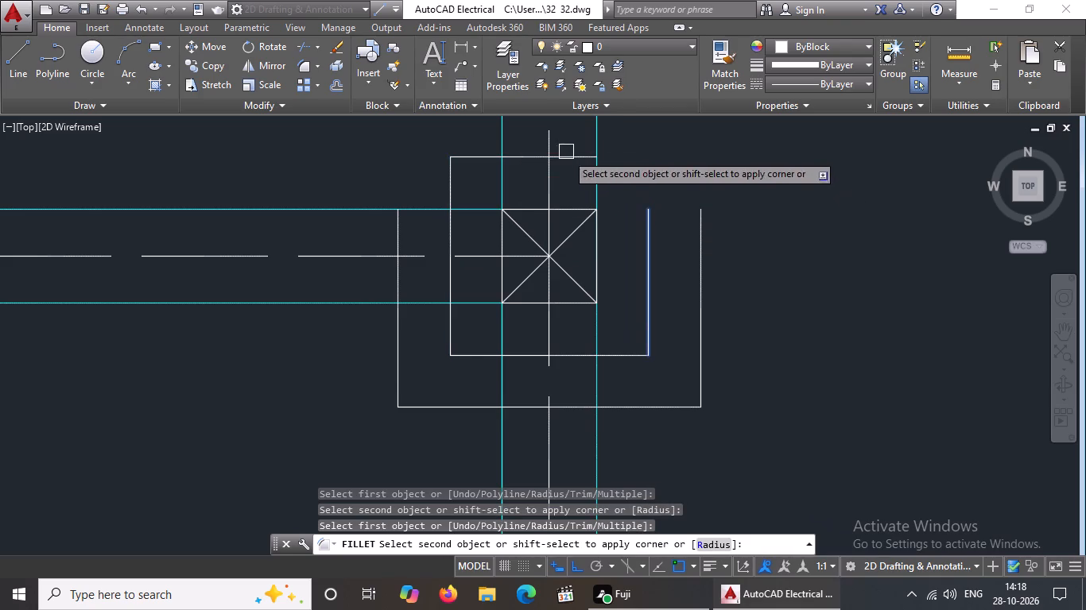
{"action": "left_click", "coordinate": [568, 160]}
{"action": "scroll", "coordinate": [594, 293], "scroll_direction": "down", "scroll_amount": 2}
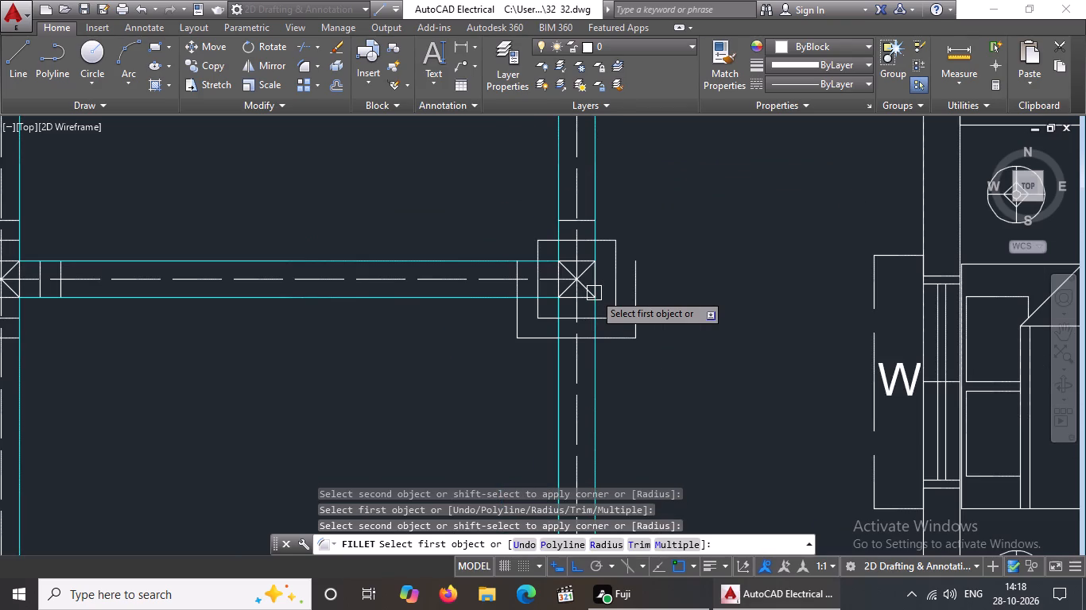
{"action": "scroll", "coordinate": [595, 214], "scroll_direction": "up", "scroll_amount": 1}
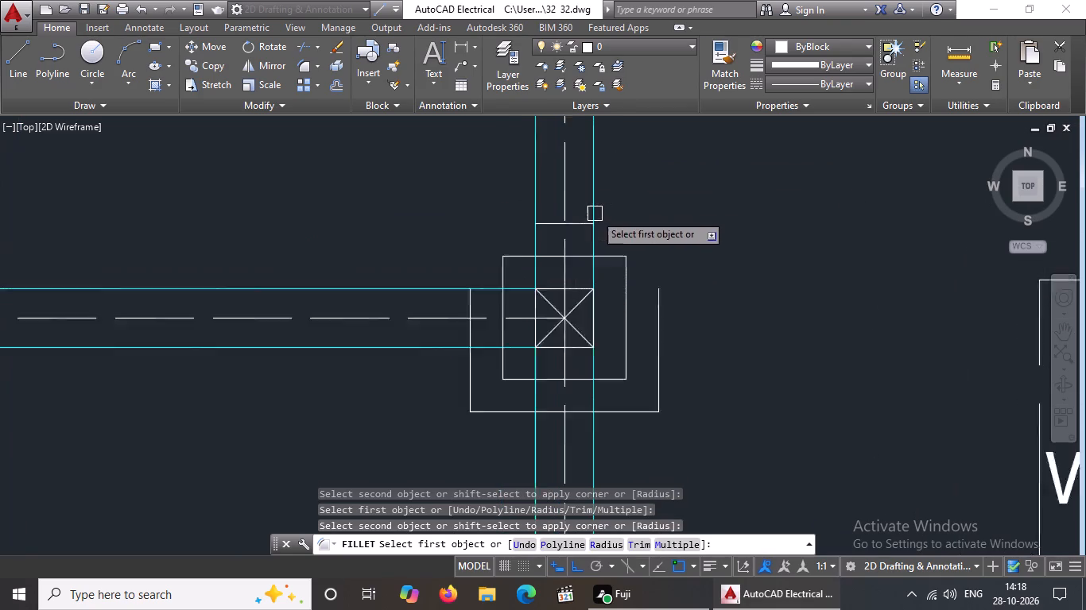
{"action": "scroll", "coordinate": [595, 214], "scroll_direction": "up", "scroll_amount": 1}
{"action": "left_click", "coordinate": [573, 230]}
{"action": "left_click", "coordinate": [694, 359]}
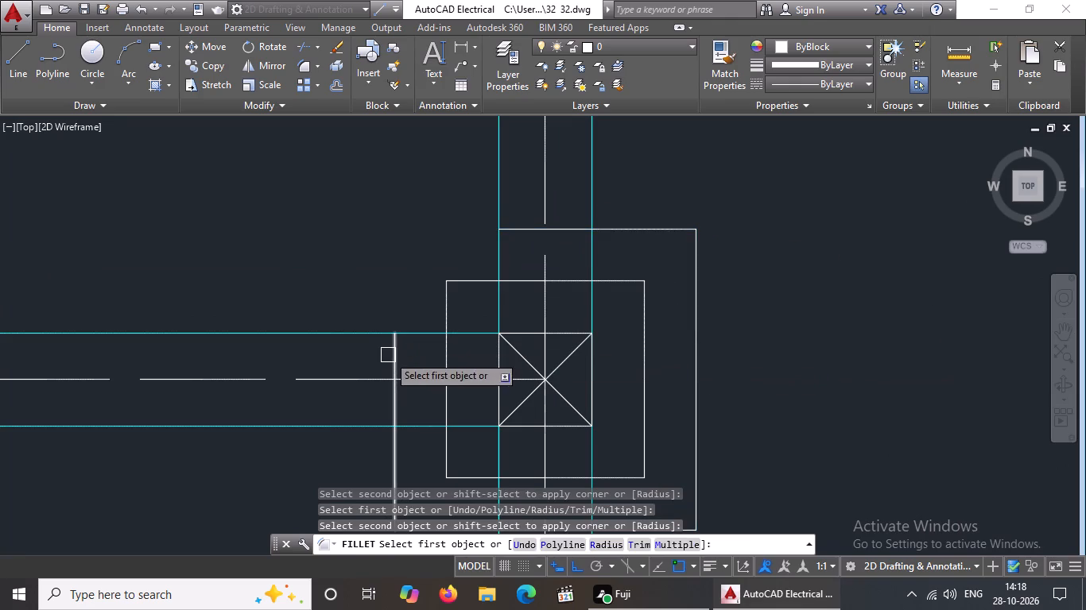
{"action": "left_click", "coordinate": [388, 356]}
{"action": "left_click", "coordinate": [517, 234]}
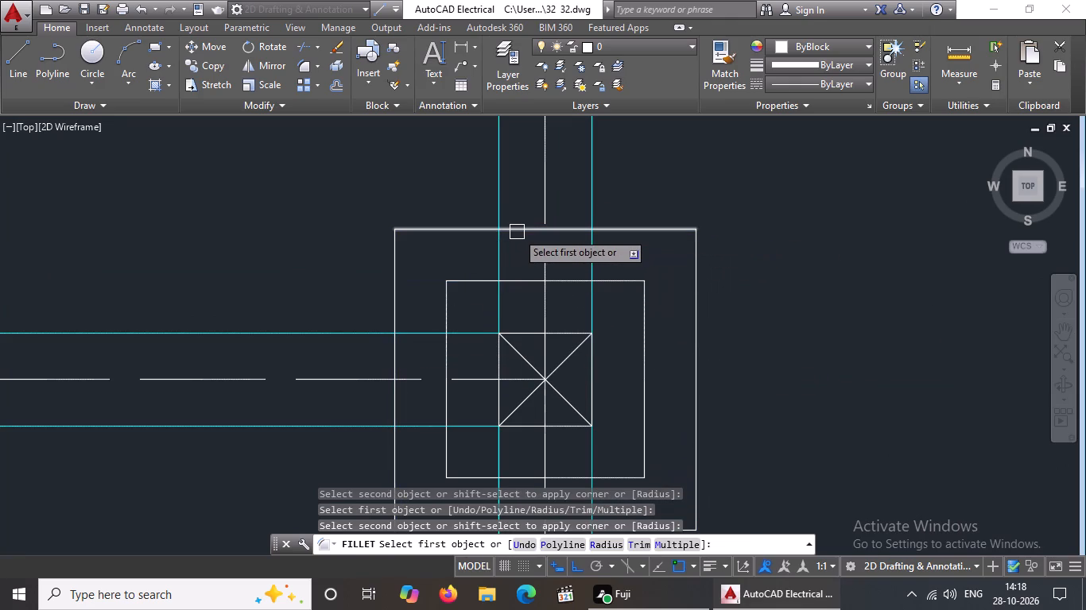
Fillet the inner and outer offset lines into sharp lower corners around the column at the left end of that same right-bay beam.
{"action": "scroll", "coordinate": [552, 311], "scroll_direction": "down", "scroll_amount": 4}
{"action": "scroll", "coordinate": [328, 365], "scroll_direction": "up", "scroll_amount": 4}
{"action": "left_click", "coordinate": [373, 259]}
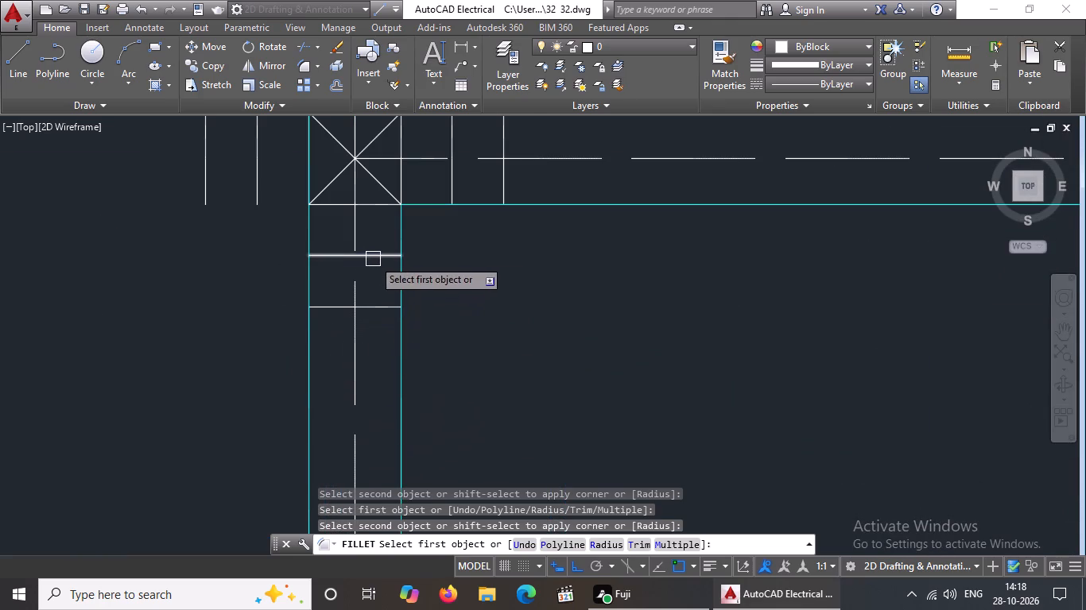
{"action": "left_click", "coordinate": [454, 187]}
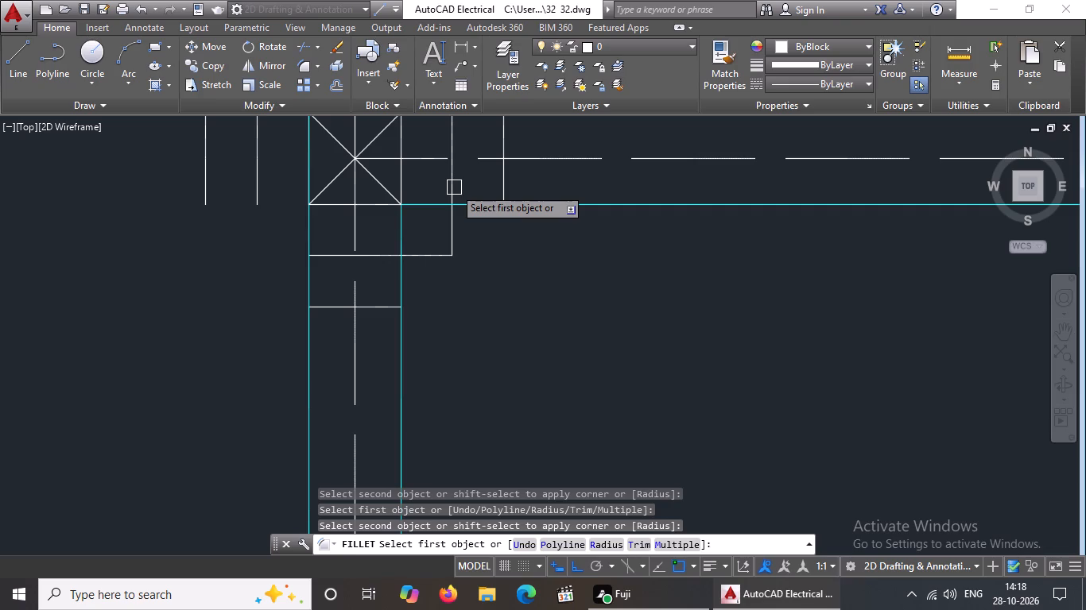
{"action": "scroll", "coordinate": [459, 195], "scroll_direction": "down", "scroll_amount": 3}
{"action": "scroll", "coordinate": [457, 211], "scroll_direction": "up", "scroll_amount": 3}
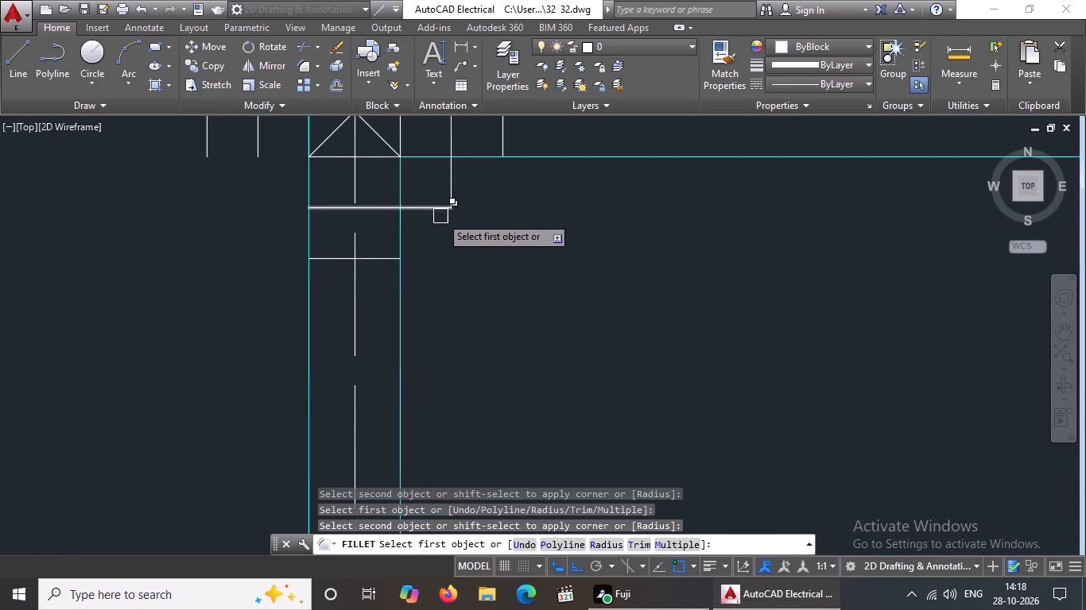
{"action": "left_click", "coordinate": [376, 261]}
{"action": "left_click", "coordinate": [500, 147]}
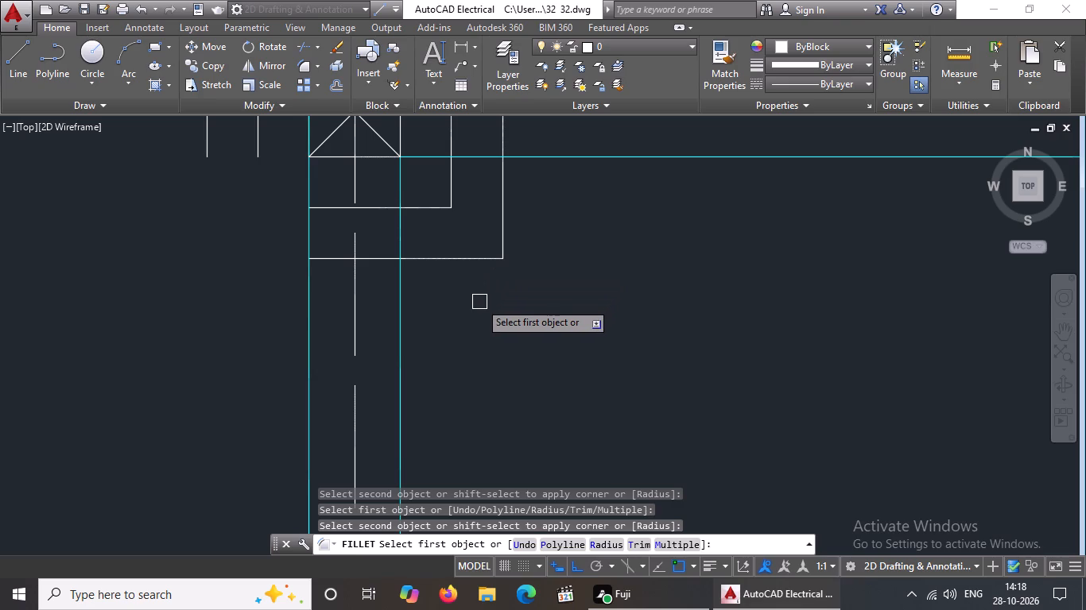
{"action": "scroll", "coordinate": [329, 376], "scroll_direction": "down", "scroll_amount": 3}
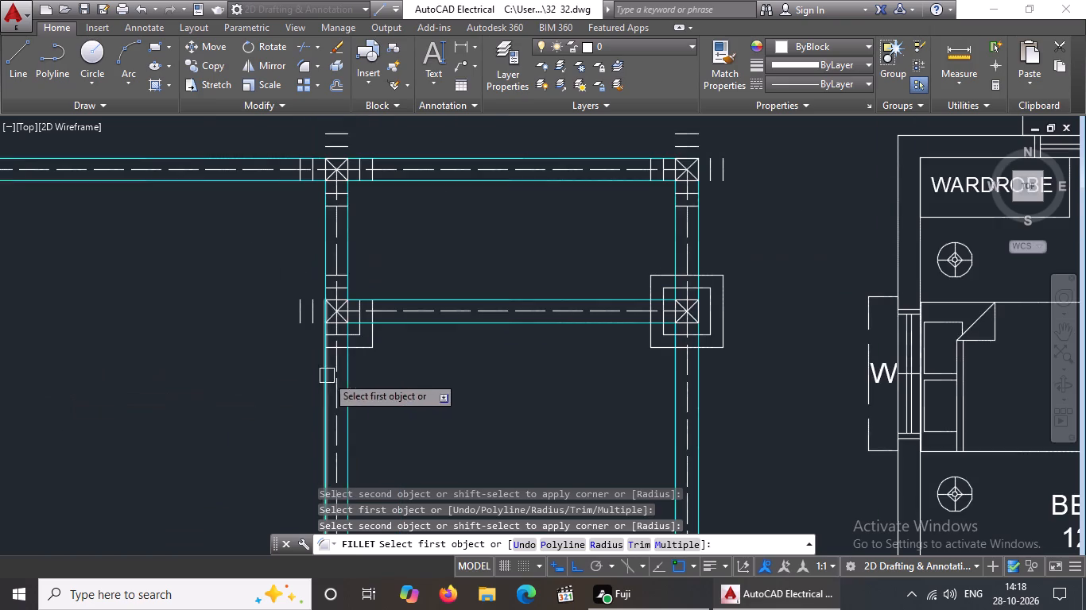
{"action": "scroll", "coordinate": [351, 322], "scroll_direction": "up", "scroll_amount": 2}
{"action": "left_click", "coordinate": [249, 299]}
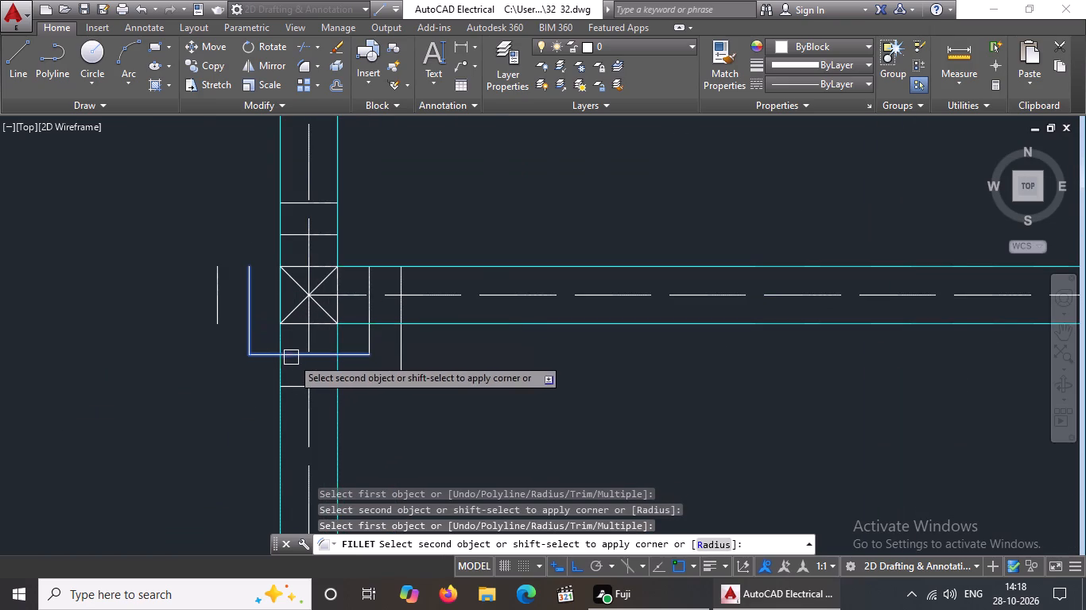
{"action": "left_click", "coordinate": [295, 356]}
{"action": "left_click", "coordinate": [215, 299]}
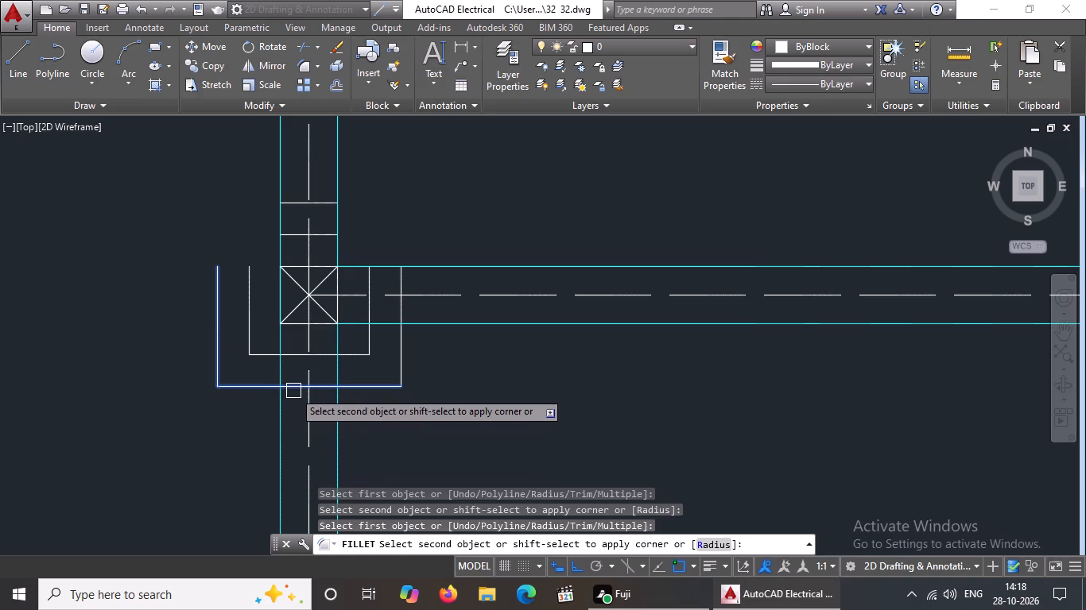
{"action": "left_click", "coordinate": [293, 387]}
Close both offset squares around that right-bay beam's left column by filleting their top-left and top-right corners sharp.
{"action": "left_click", "coordinate": [250, 279]}
{"action": "left_click", "coordinate": [297, 234]}
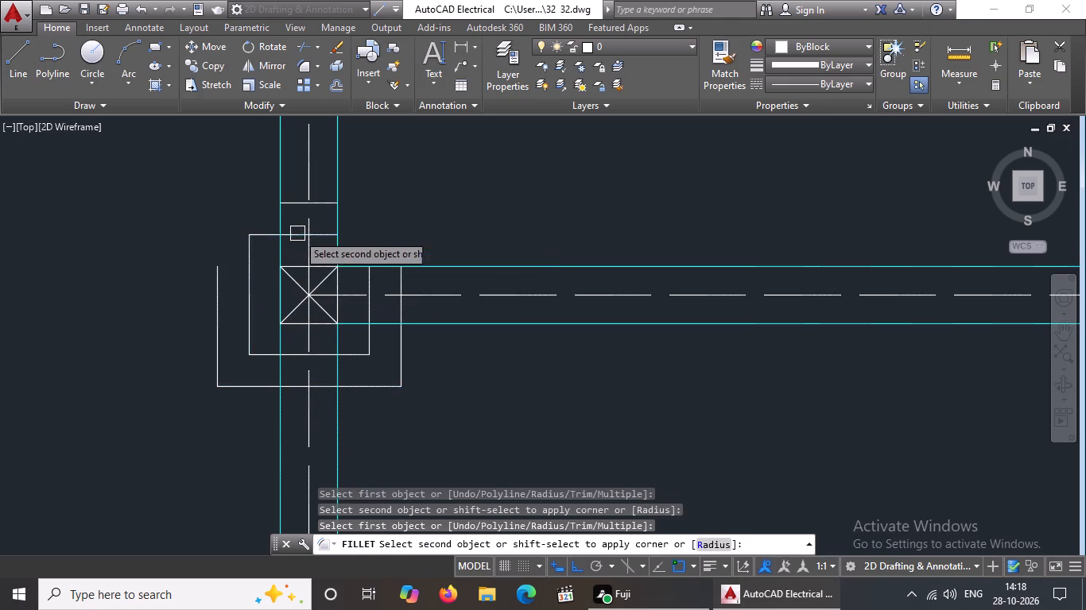
{"action": "left_click", "coordinate": [219, 276]}
{"action": "left_click", "coordinate": [290, 202]}
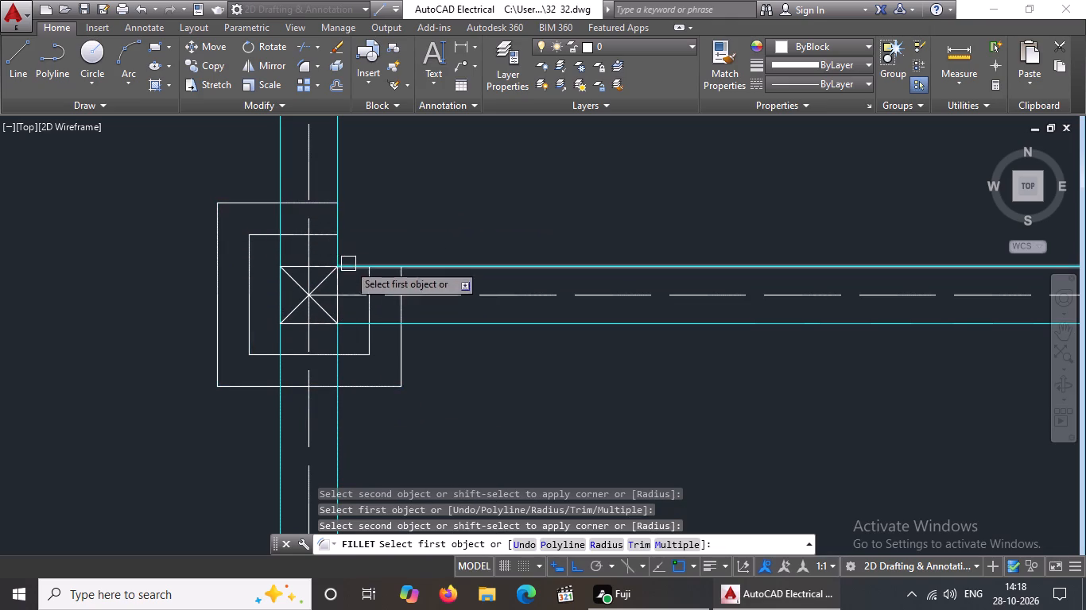
{"action": "left_click", "coordinate": [323, 235]}
{"action": "left_click", "coordinate": [368, 283]}
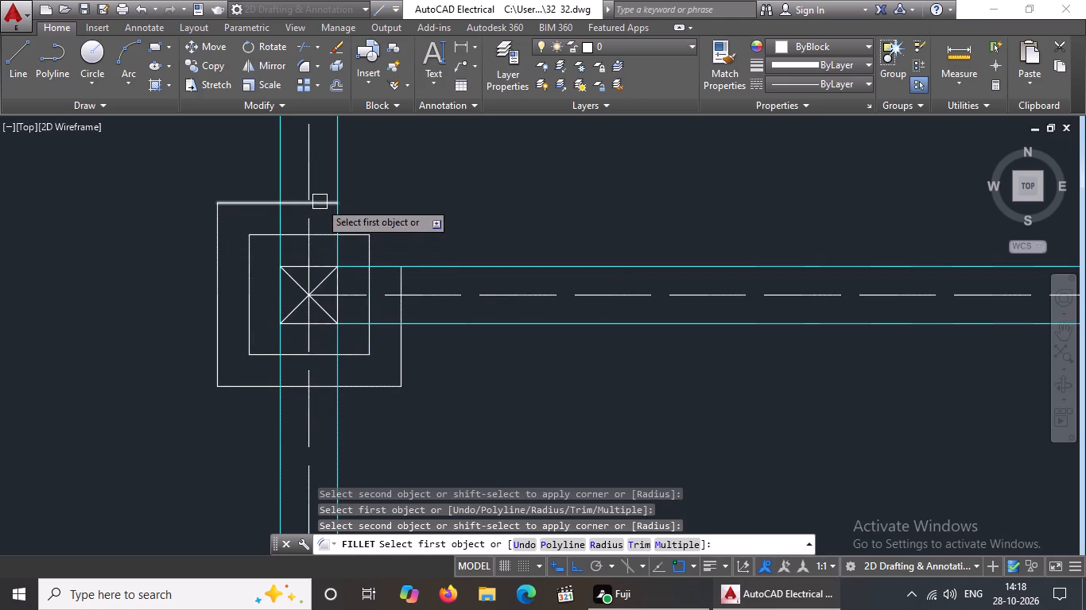
{"action": "left_click", "coordinate": [320, 201]}
{"action": "left_click", "coordinate": [405, 282]}
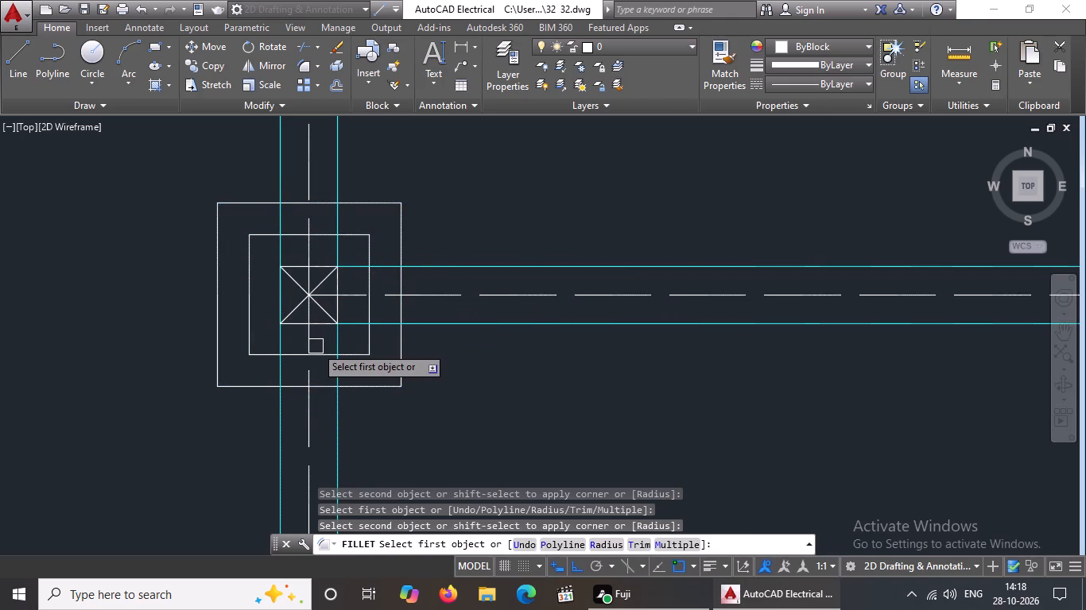
Fillet the inner and outer offset lines into sharp lower corners around the column at the right end of the top beam.
{"action": "scroll", "coordinate": [316, 346], "scroll_direction": "down", "scroll_amount": 6}
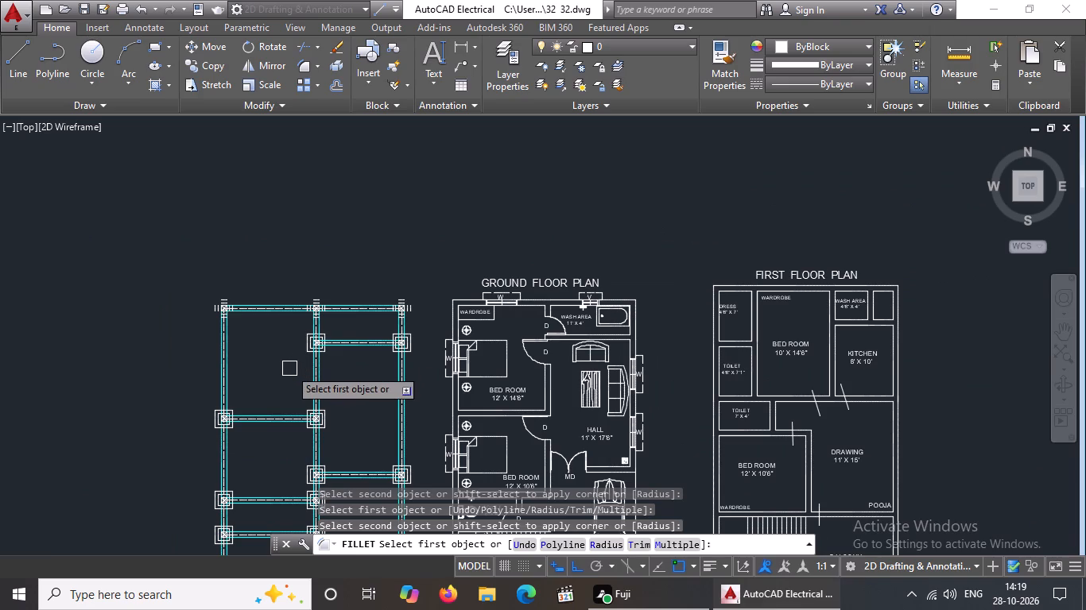
{"action": "scroll", "coordinate": [320, 359], "scroll_direction": "up", "scroll_amount": 2}
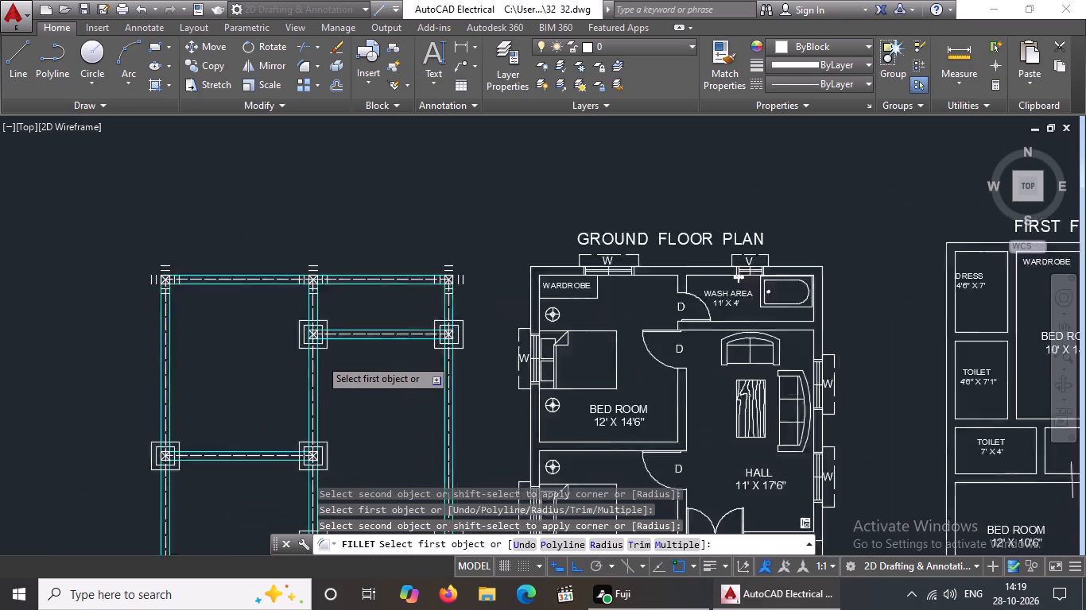
{"action": "scroll", "coordinate": [320, 358], "scroll_direction": "up", "scroll_amount": 1}
{"action": "scroll", "coordinate": [346, 338], "scroll_direction": "down", "scroll_amount": 3}
{"action": "scroll", "coordinate": [432, 271], "scroll_direction": "up", "scroll_amount": 3}
{"action": "scroll", "coordinate": [498, 284], "scroll_direction": "up", "scroll_amount": 1}
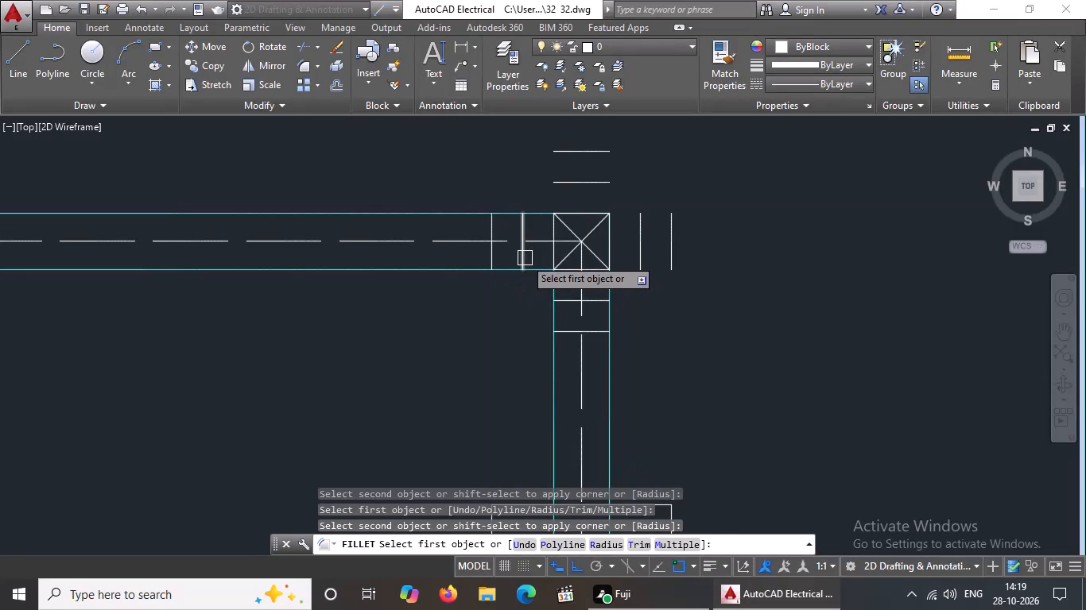
{"action": "left_click", "coordinate": [522, 259]}
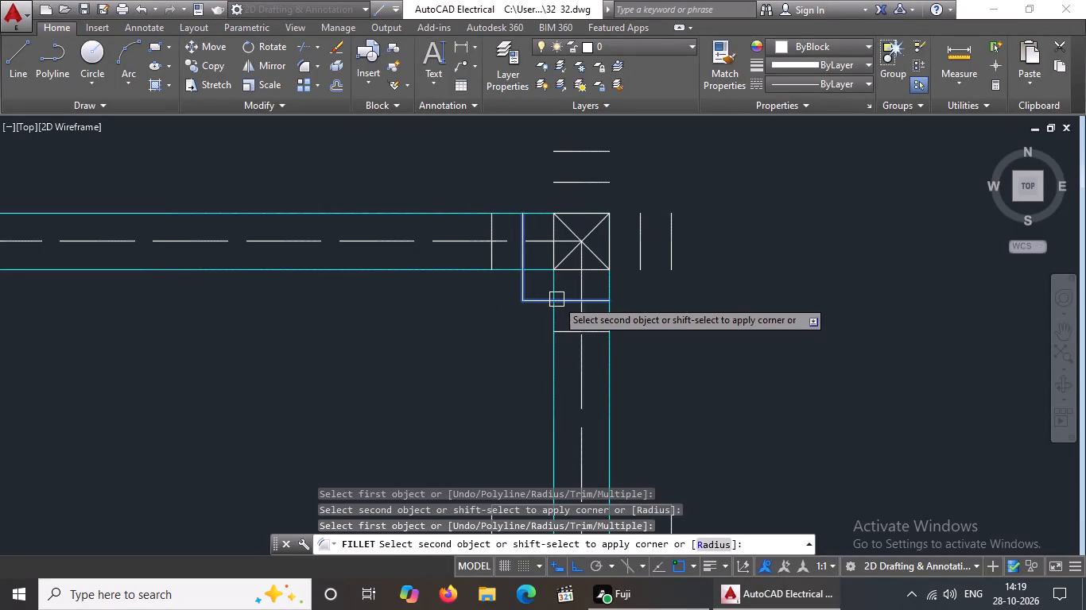
{"action": "left_click", "coordinate": [557, 299]}
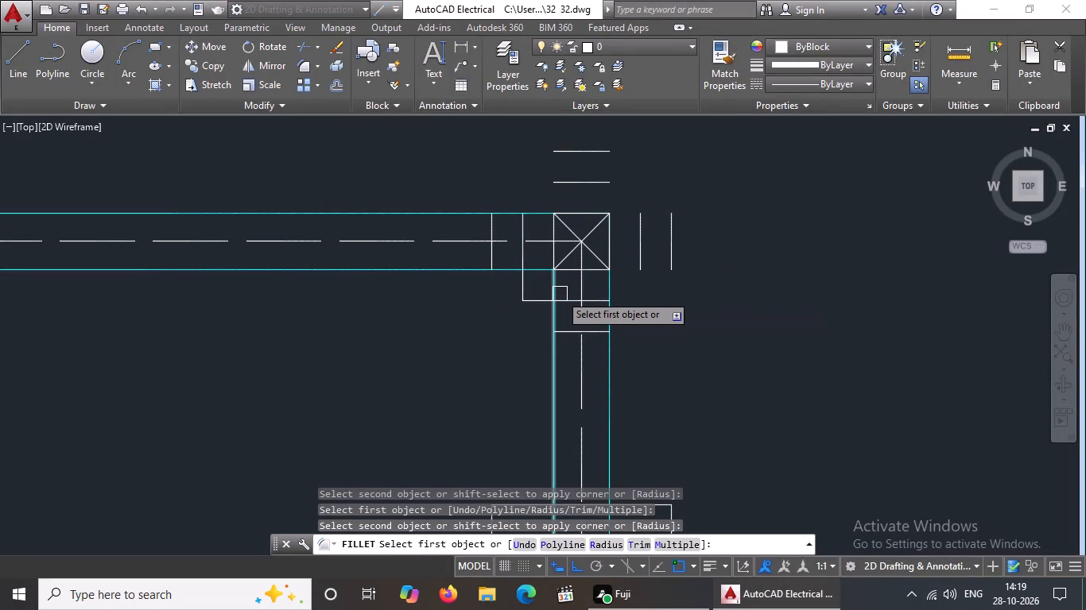
{"action": "scroll", "coordinate": [494, 261], "scroll_direction": "up", "scroll_amount": 1}
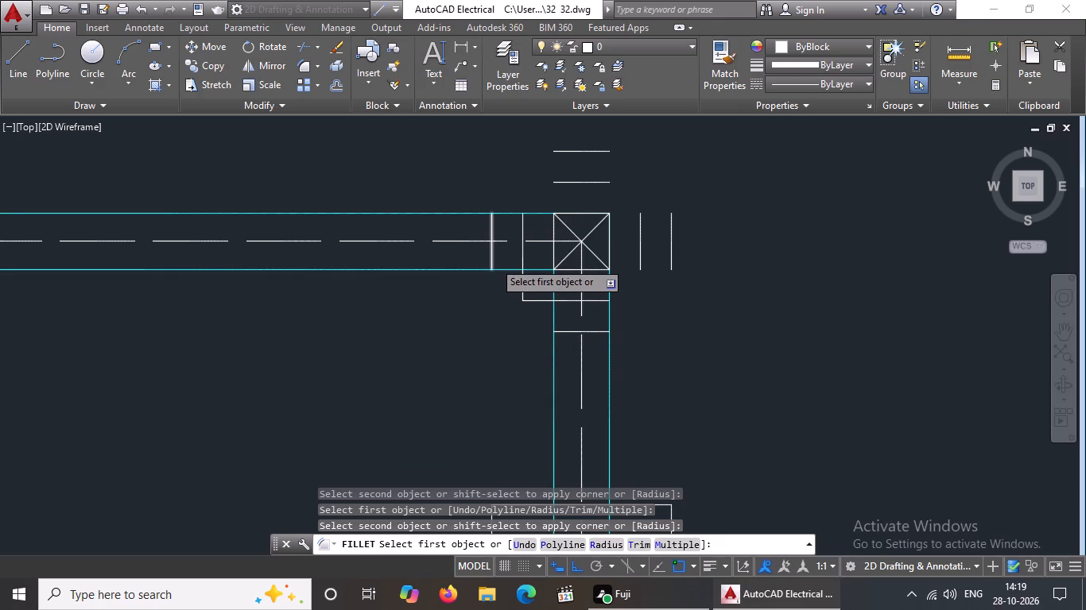
{"action": "left_click", "coordinate": [487, 257]}
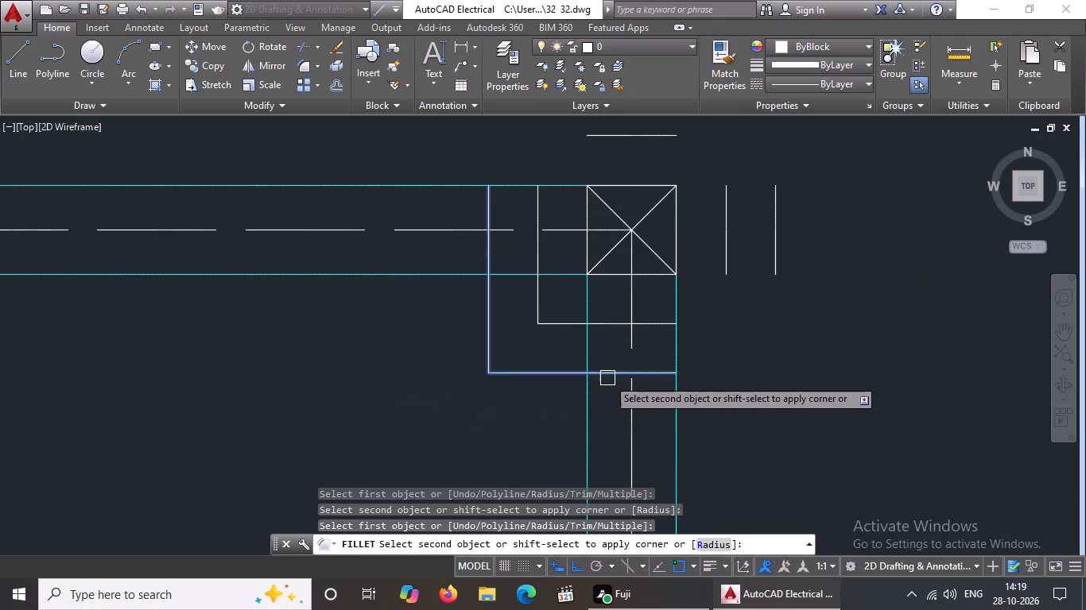
{"action": "left_click", "coordinate": [607, 375]}
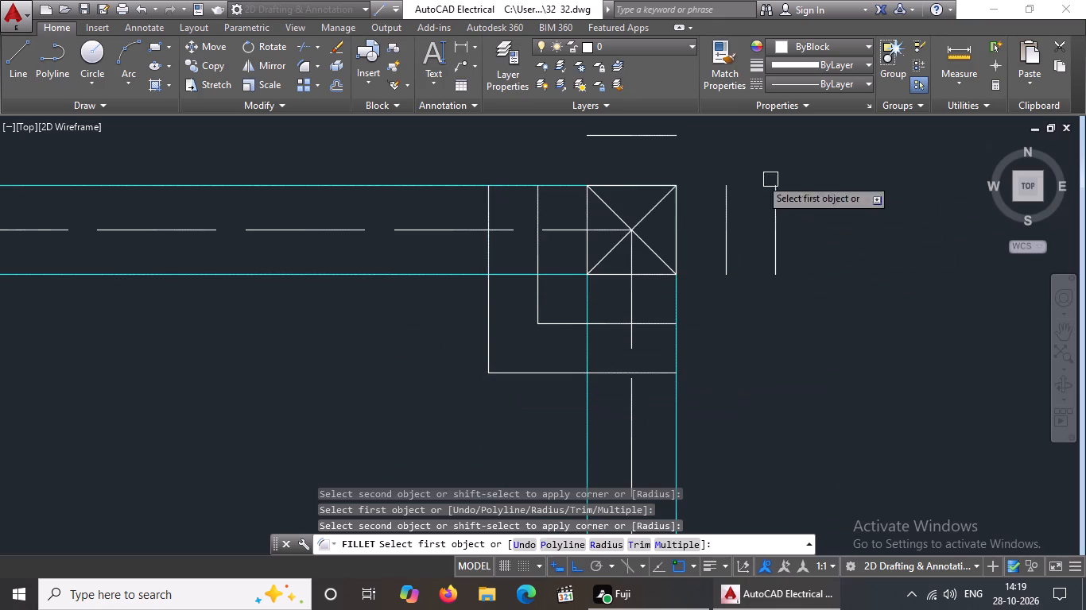
{"action": "left_click", "coordinate": [659, 321]}
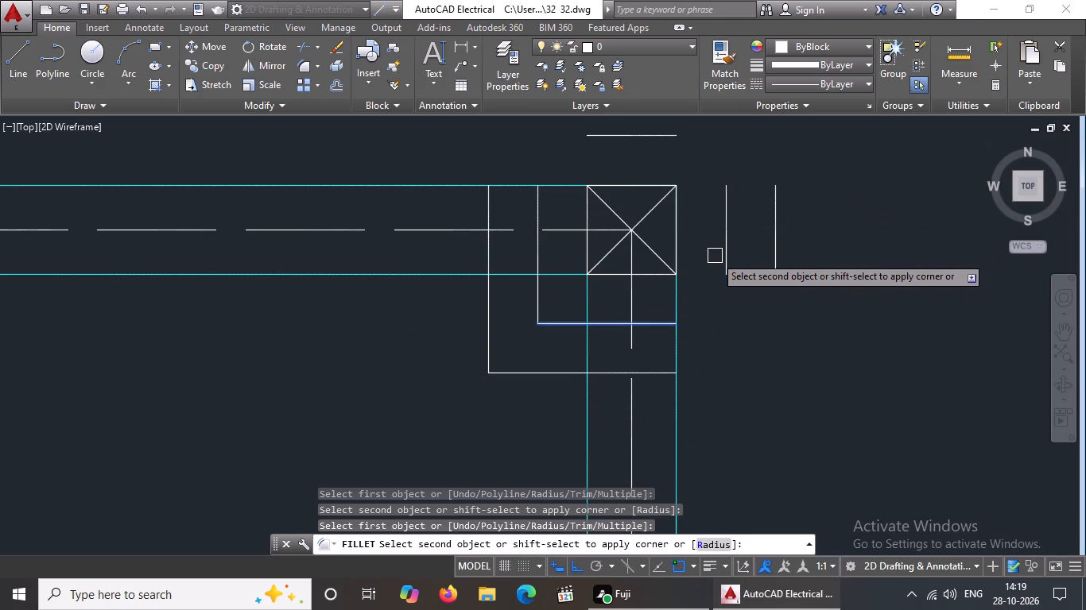
{"action": "left_click", "coordinate": [725, 249]}
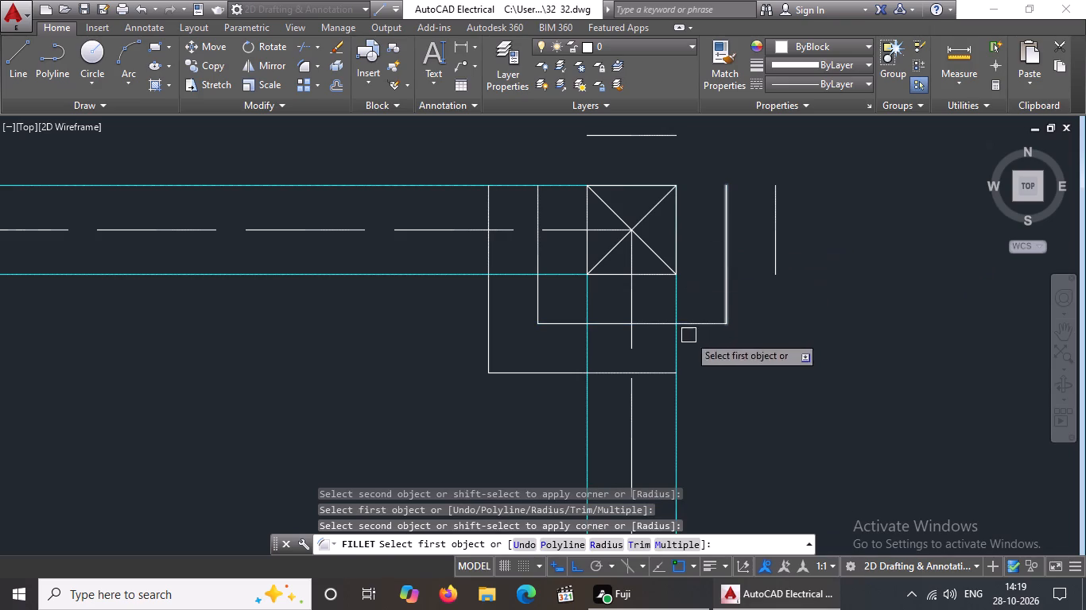
{"action": "left_click", "coordinate": [654, 373]}
{"action": "left_click", "coordinate": [774, 254]}
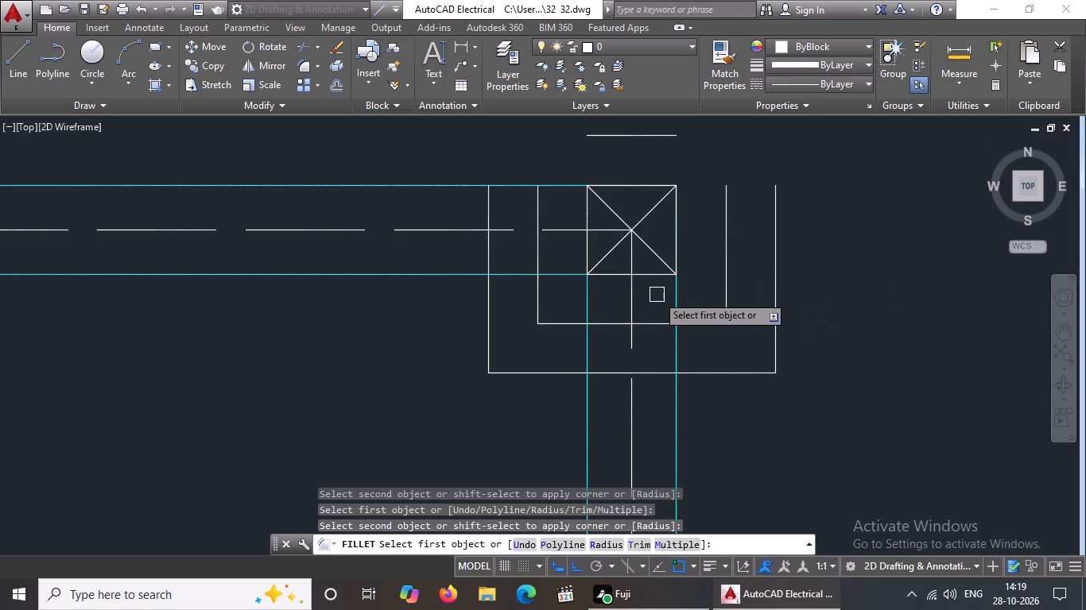
Close both offset squares around the top beam's right-end column by filleting their top-left and top-right corners sharp.
{"action": "left_click", "coordinate": [543, 210]}
{"action": "left_click", "coordinate": [623, 137]}
{"action": "scroll", "coordinate": [588, 182], "scroll_direction": "down", "scroll_amount": 4}
{"action": "scroll", "coordinate": [592, 165], "scroll_direction": "up", "scroll_amount": 2}
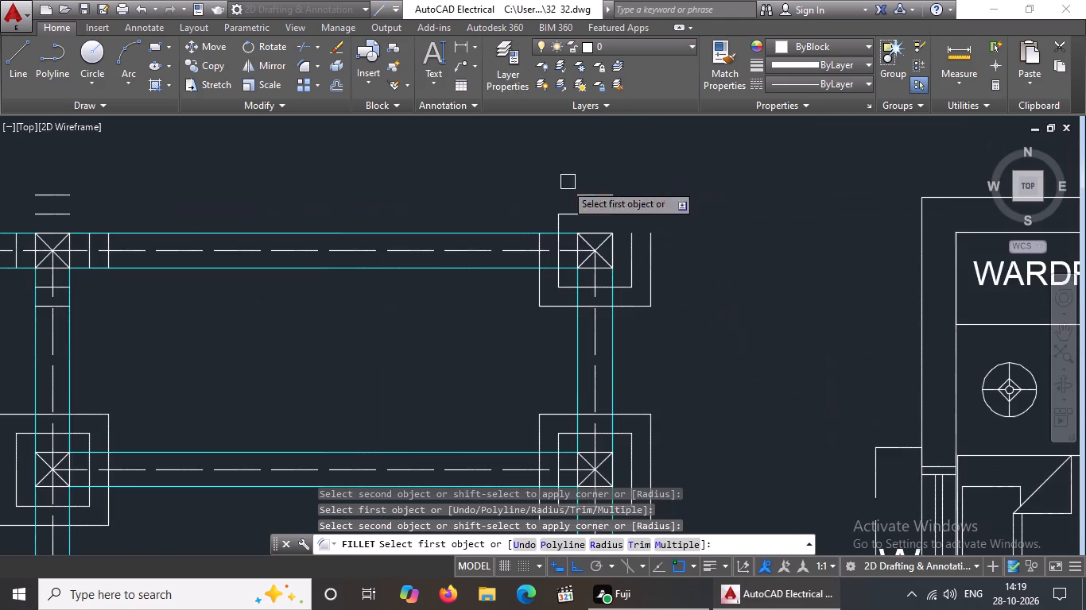
{"action": "scroll", "coordinate": [564, 236], "scroll_direction": "up", "scroll_amount": 3}
{"action": "left_click", "coordinate": [464, 262]}
{"action": "scroll", "coordinate": [487, 253], "scroll_direction": "down", "scroll_amount": 3}
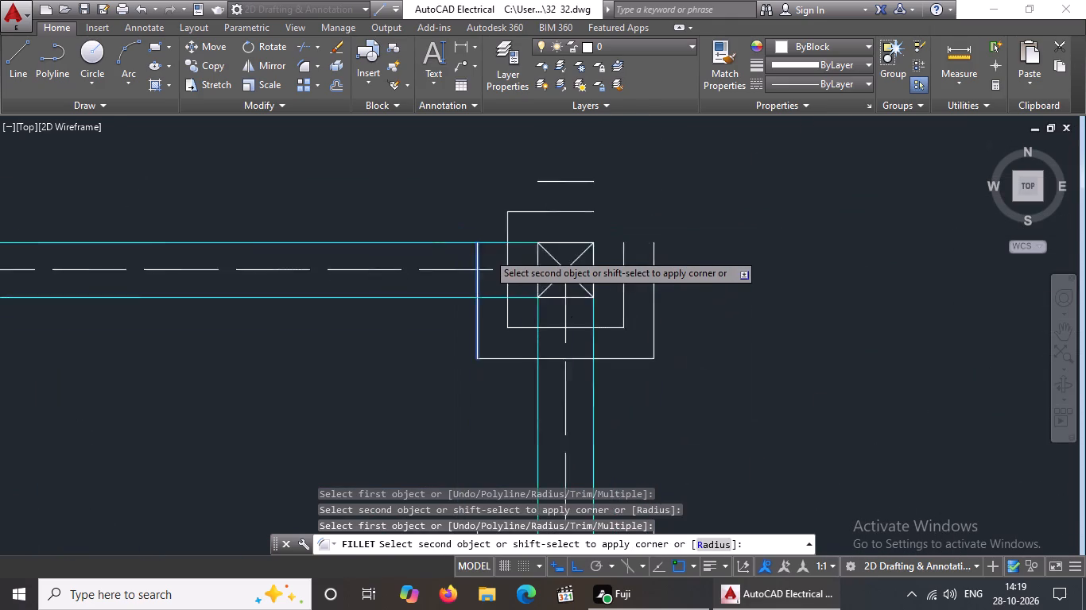
{"action": "left_click", "coordinate": [520, 207]}
{"action": "left_click", "coordinate": [574, 255]}
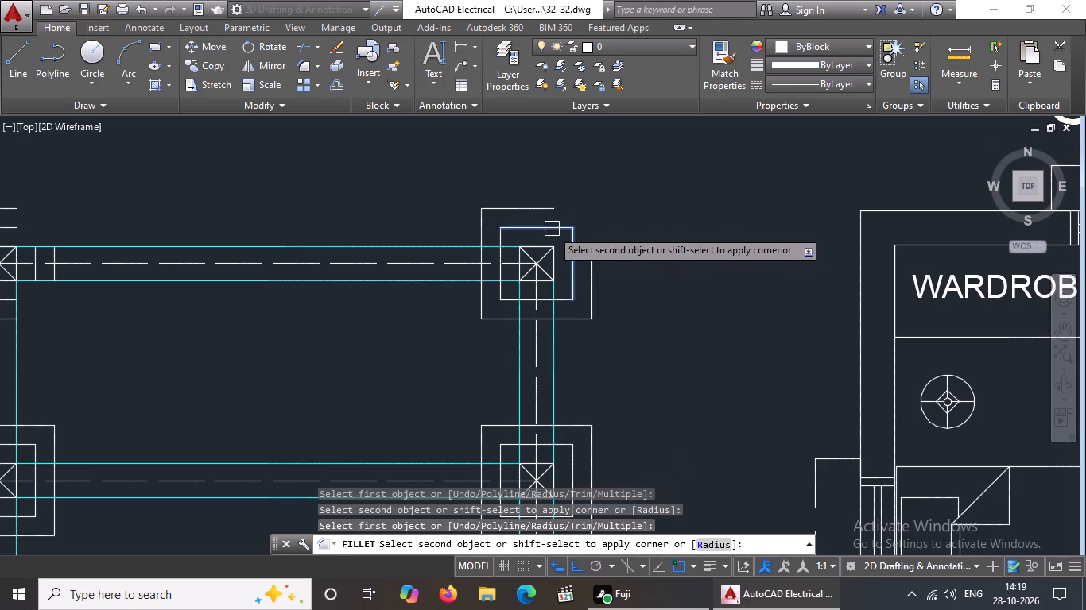
{"action": "left_click", "coordinate": [551, 230]}
{"action": "left_click", "coordinate": [596, 262]}
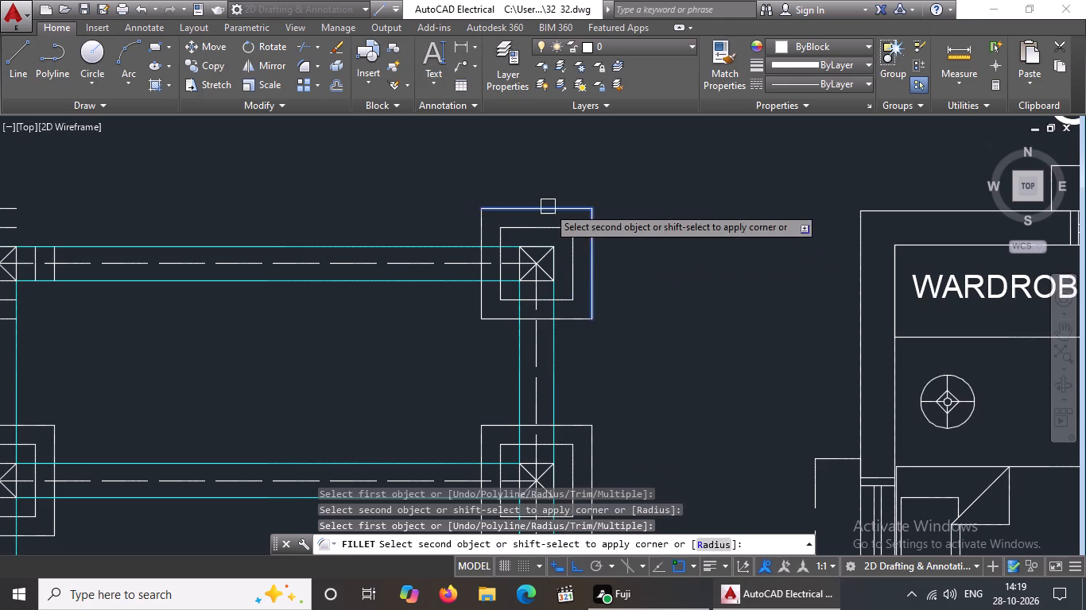
{"action": "left_click", "coordinate": [548, 207]}
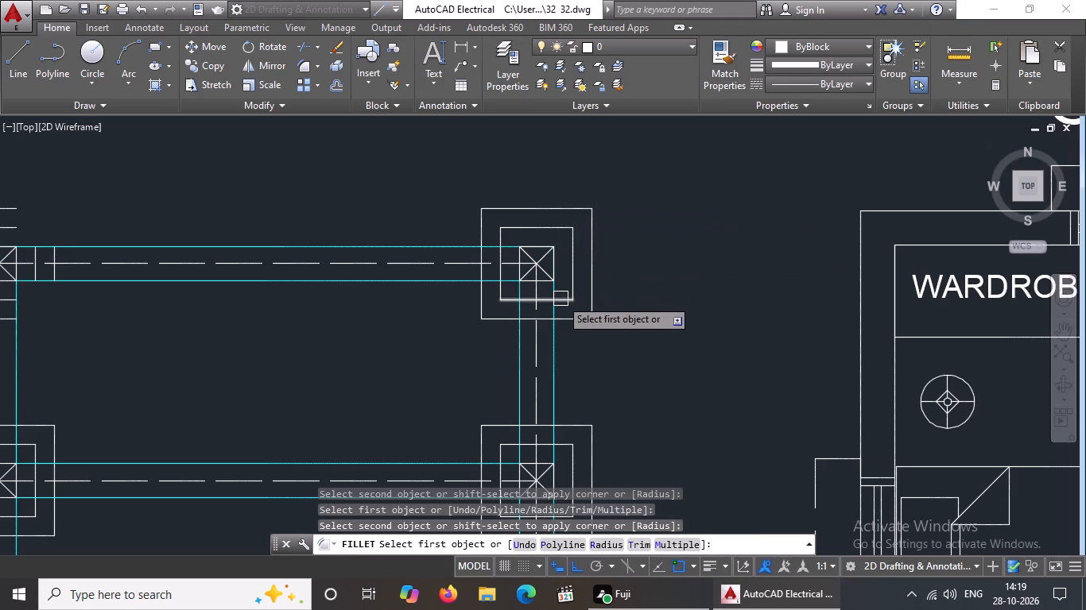
Fillet the inner and outer offset lines into sharp lower corners around the column at the middle of the top beam.
{"action": "scroll", "coordinate": [559, 304], "scroll_direction": "down", "scroll_amount": 3}
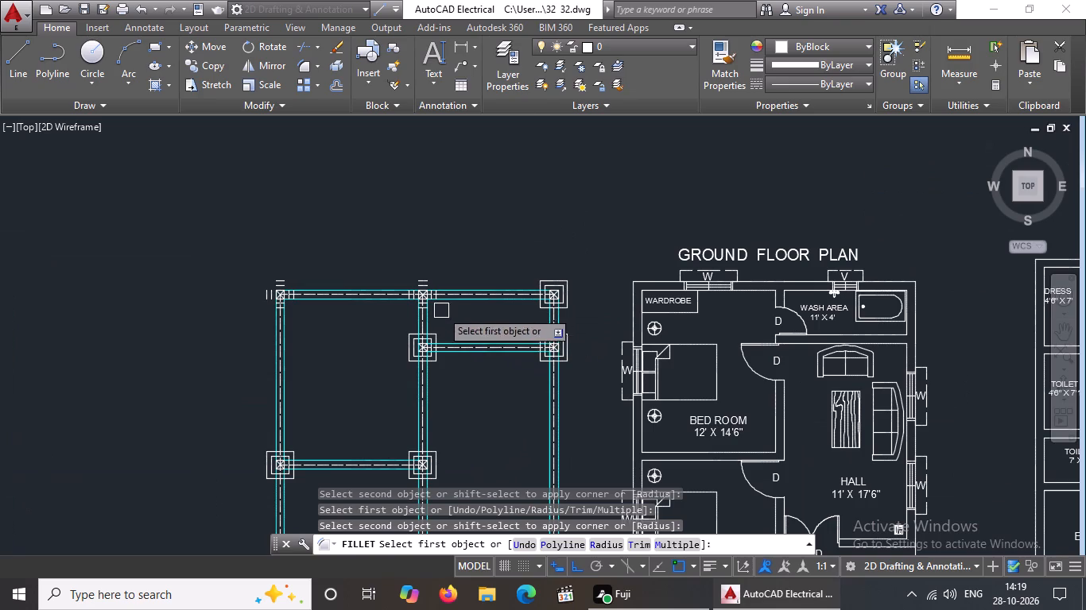
{"action": "scroll", "coordinate": [439, 300], "scroll_direction": "up", "scroll_amount": 3}
{"action": "scroll", "coordinate": [370, 284], "scroll_direction": "up", "scroll_amount": 2}
{"action": "left_click_drag", "start_coordinate": [375, 347], "coordinate": [392, 338]}
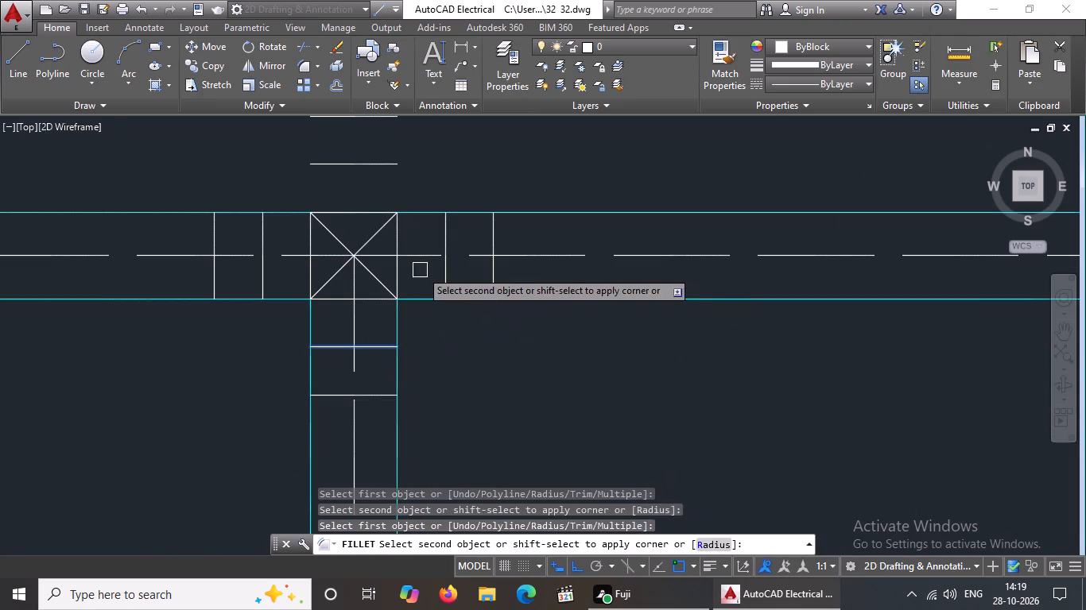
{"action": "left_click", "coordinate": [441, 279]}
{"action": "left_click_drag", "start_coordinate": [378, 396], "coordinate": [398, 387]}
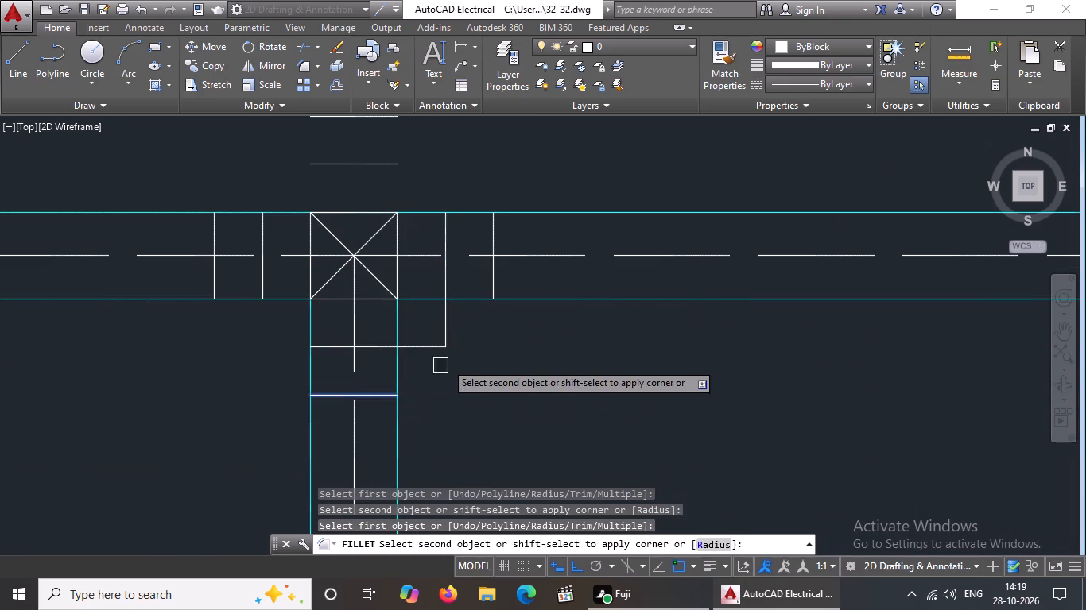
{"action": "left_click", "coordinate": [492, 286]}
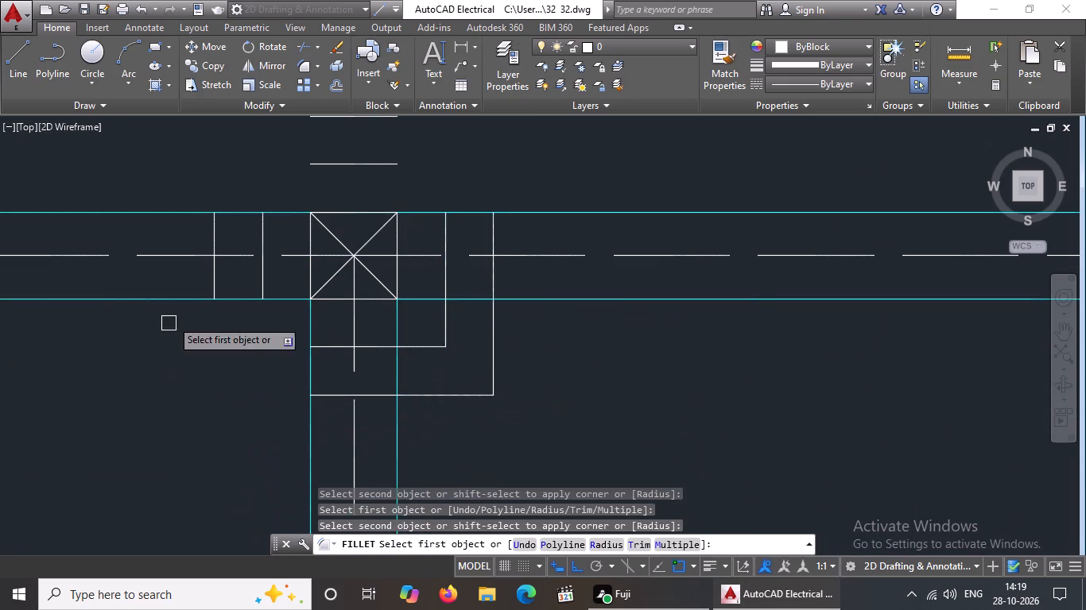
{"action": "left_click", "coordinate": [257, 276]}
{"action": "left_click", "coordinate": [340, 349]}
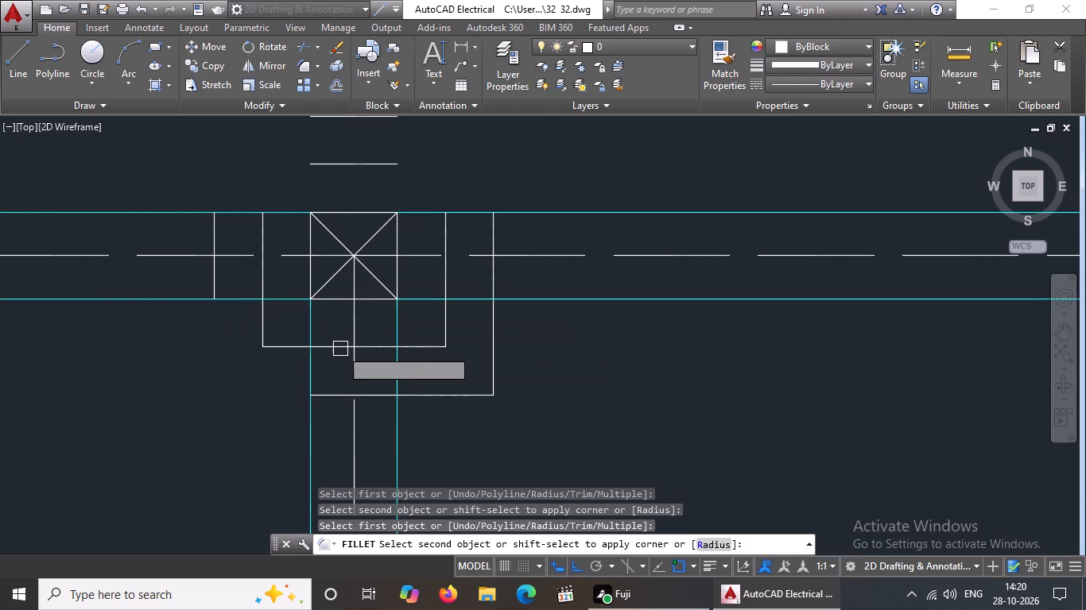
{"action": "left_click", "coordinate": [208, 279]}
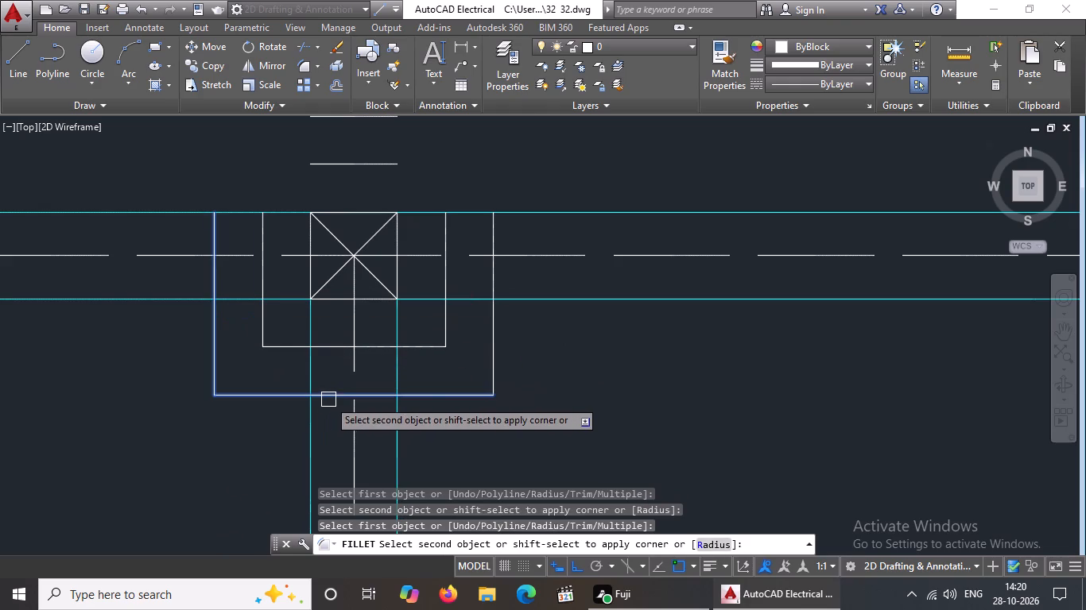
{"action": "left_click", "coordinate": [329, 398]}
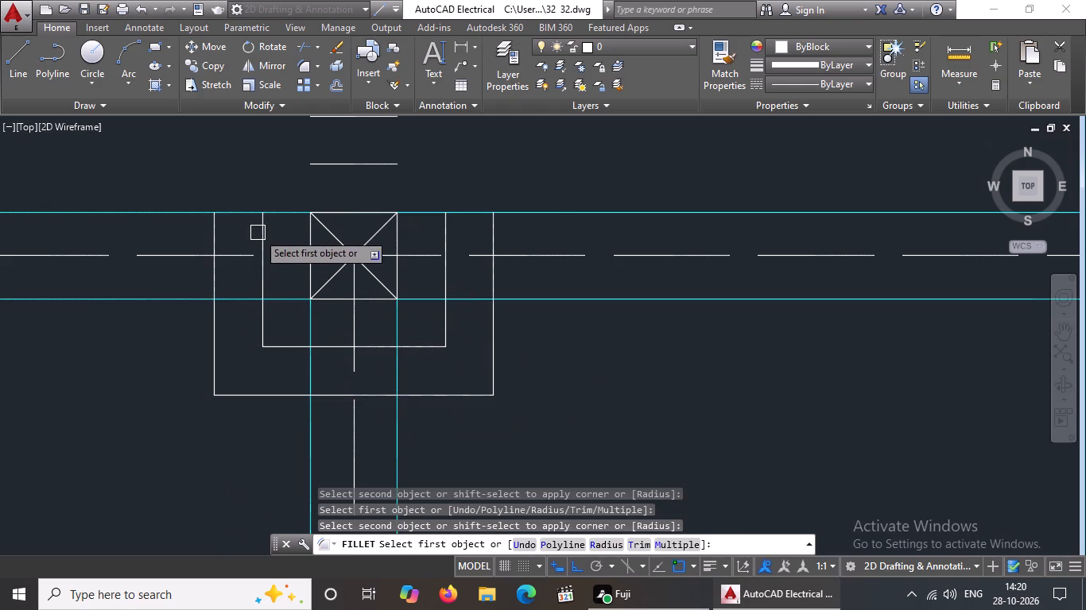
Close both offset squares around the top beam's middle column by filleting their top-left and top-right corners sharp.
{"action": "left_click", "coordinate": [258, 233]}
{"action": "left_click", "coordinate": [338, 165]}
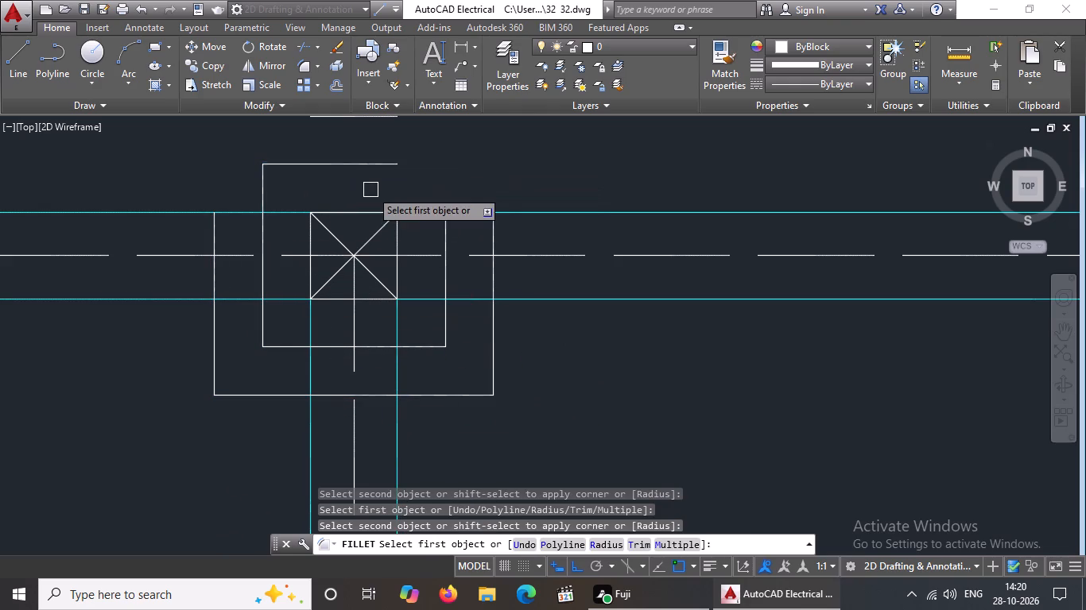
{"action": "scroll", "coordinate": [370, 190], "scroll_direction": "down", "scroll_amount": 1}
{"action": "left_click", "coordinate": [270, 216]}
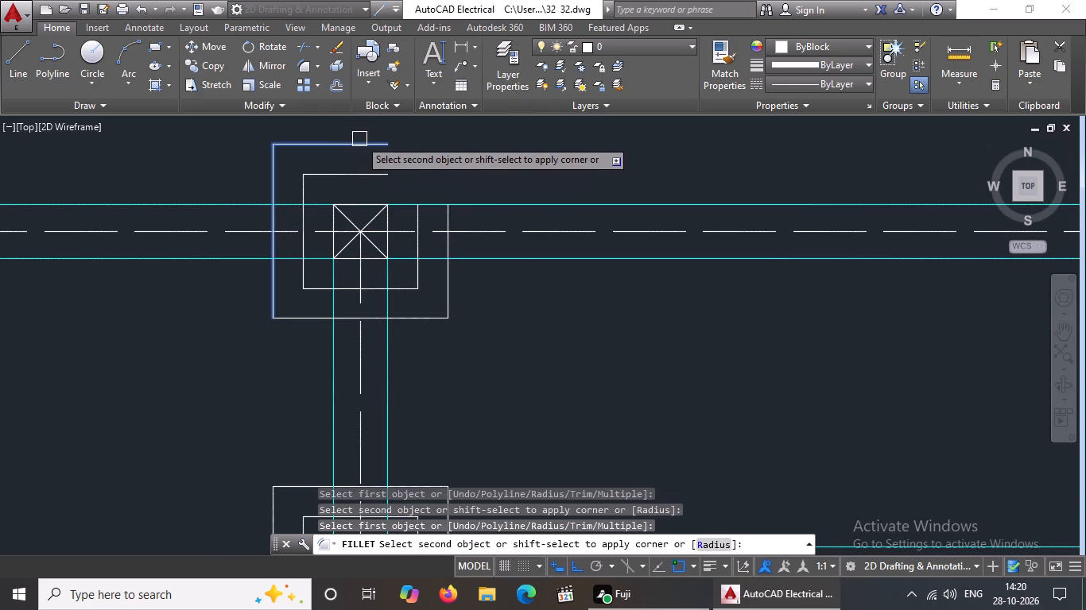
{"action": "left_click", "coordinate": [356, 144]}
{"action": "left_click", "coordinate": [417, 218]}
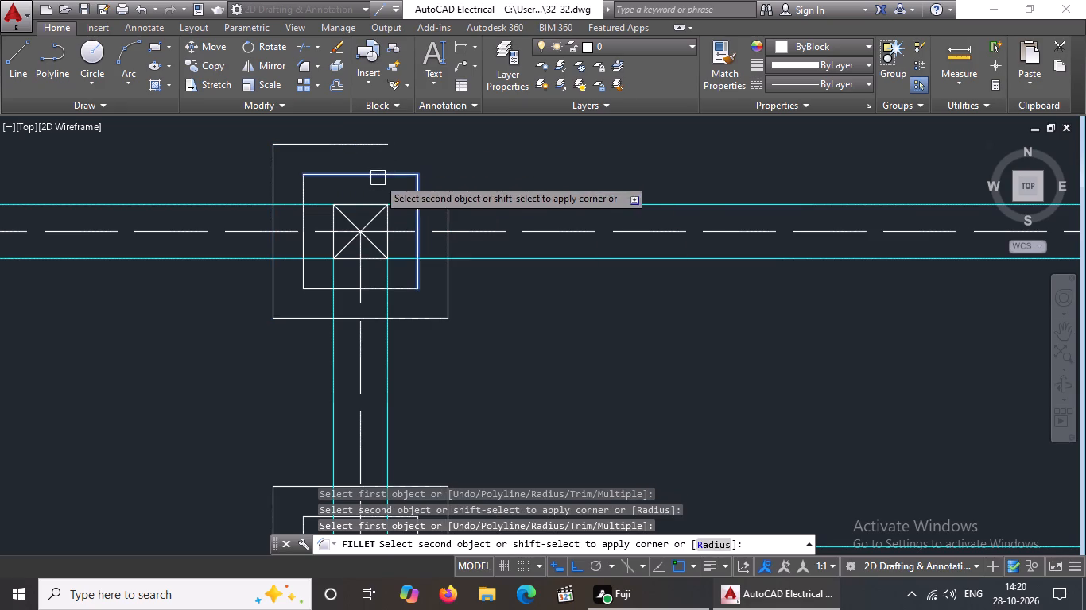
{"action": "left_click", "coordinate": [378, 180]}
{"action": "left_click", "coordinate": [447, 216]}
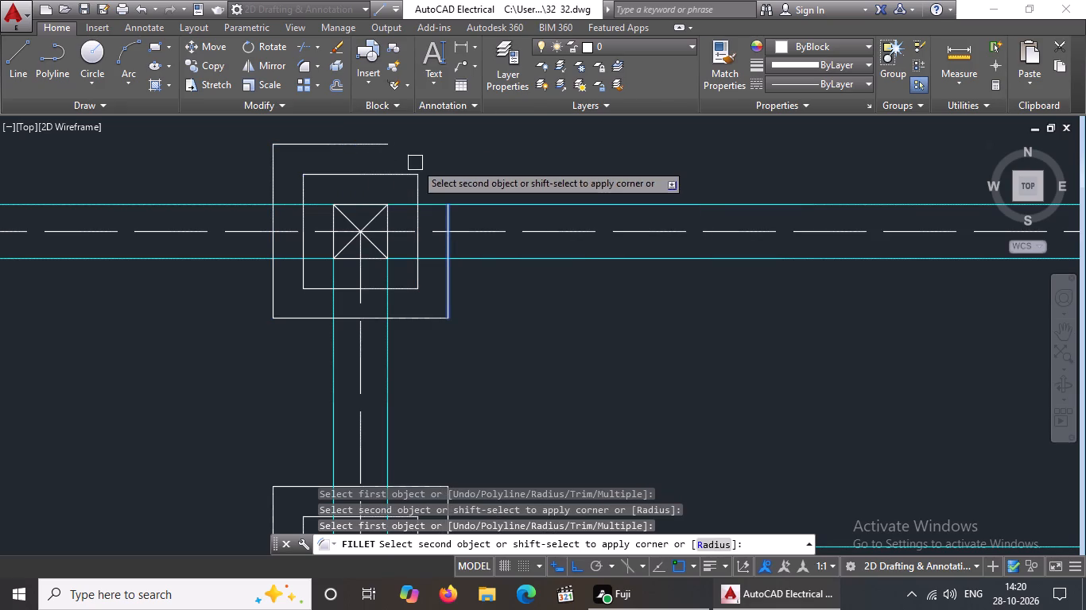
{"action": "left_click", "coordinate": [364, 142]}
Fillet the inner and outer offset lines into sharp upper corners around the column at the left end of the top beam.
{"action": "scroll", "coordinate": [466, 200], "scroll_direction": "down", "scroll_amount": 3}
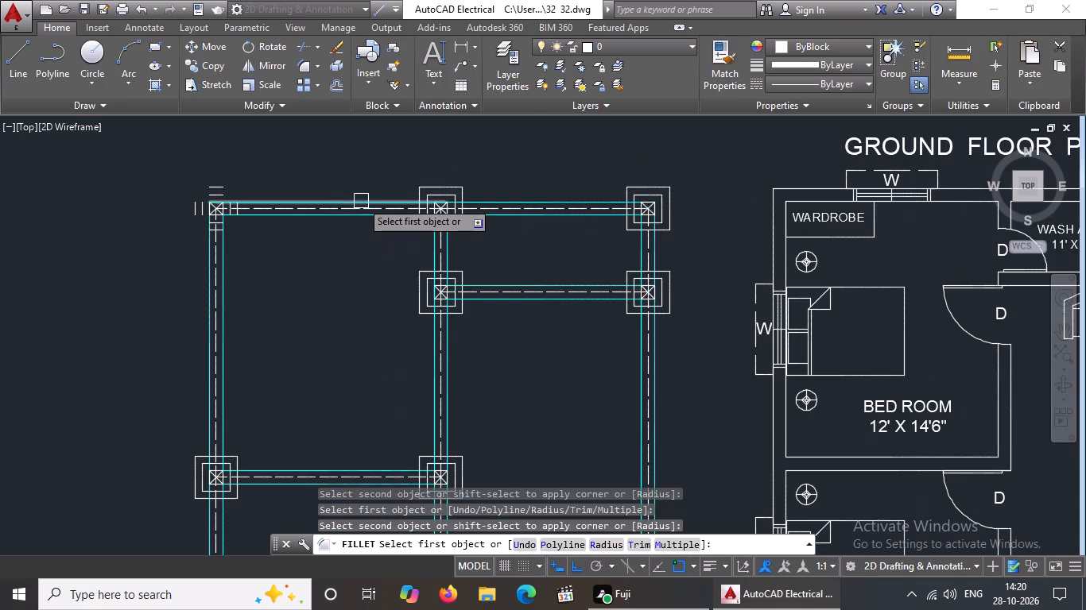
{"action": "scroll", "coordinate": [184, 170], "scroll_direction": "up", "scroll_amount": 3}
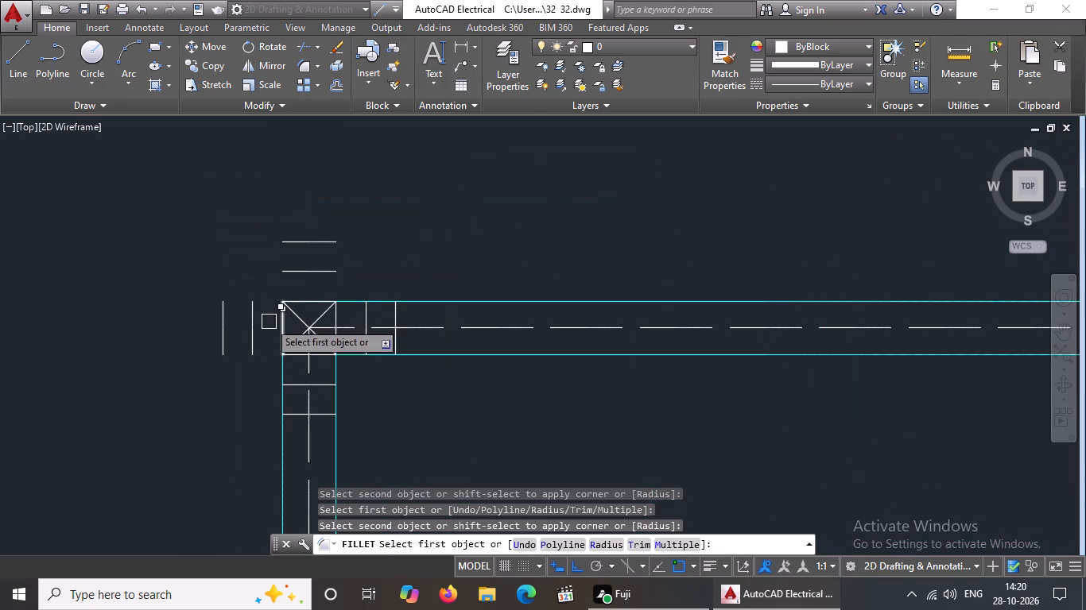
{"action": "left_click_drag", "start_coordinate": [254, 327], "coordinate": [259, 317]}
{"action": "left_click", "coordinate": [298, 272]}
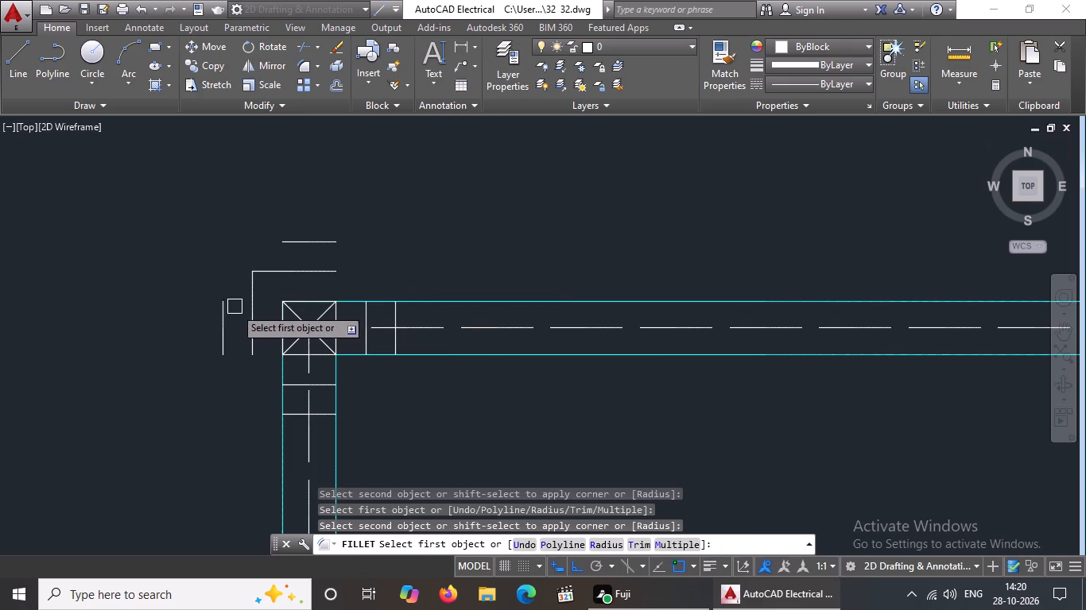
{"action": "left_click_drag", "start_coordinate": [225, 315], "coordinate": [228, 307]}
{"action": "left_click", "coordinate": [290, 242]}
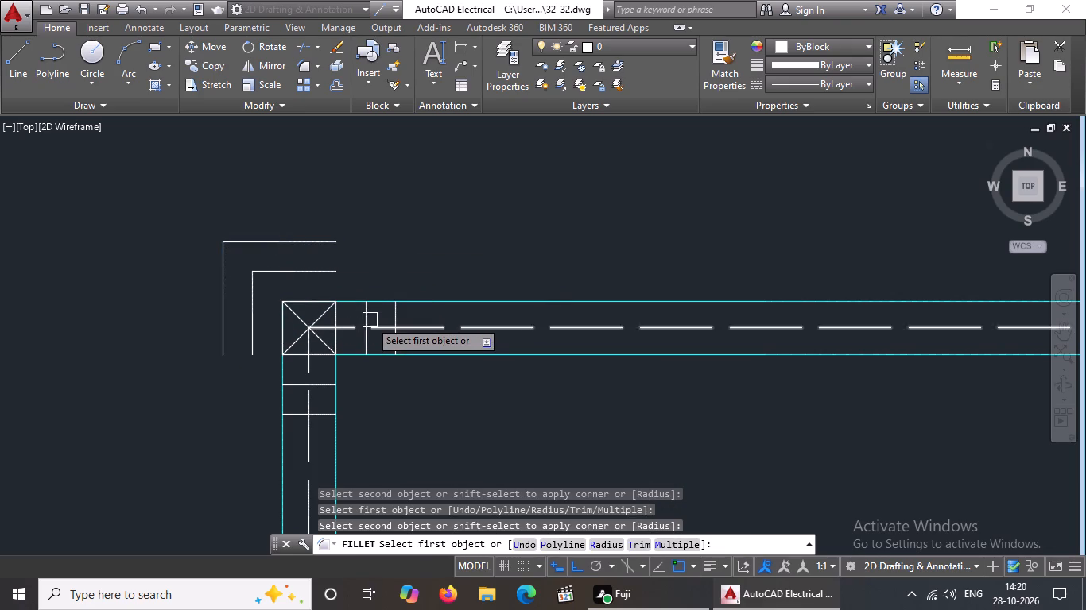
{"action": "left_click", "coordinate": [370, 319]}
{"action": "left_click", "coordinate": [317, 274]}
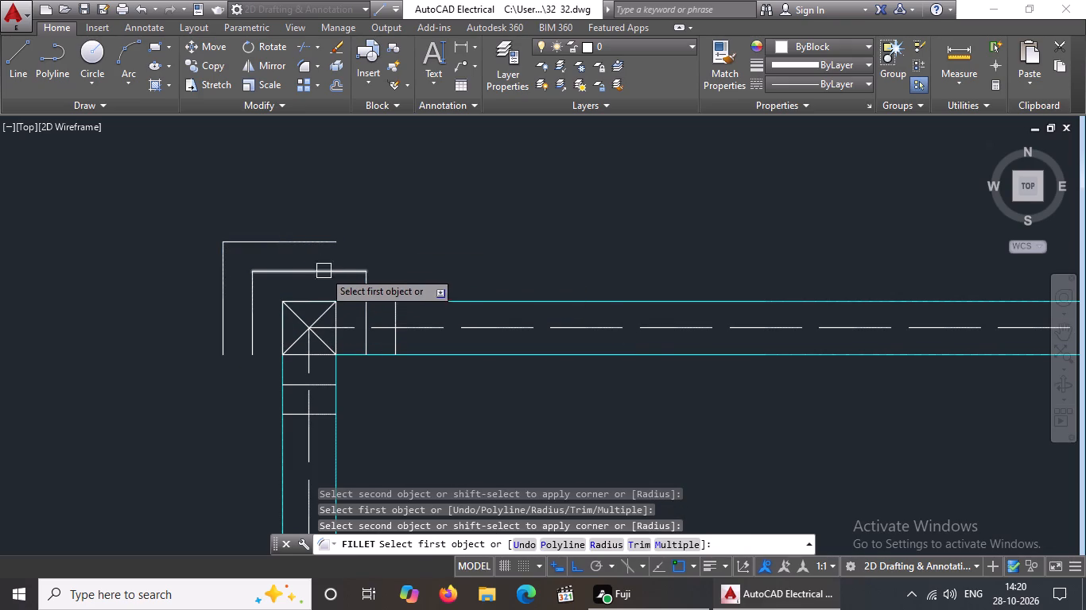
{"action": "left_click", "coordinate": [327, 245]}
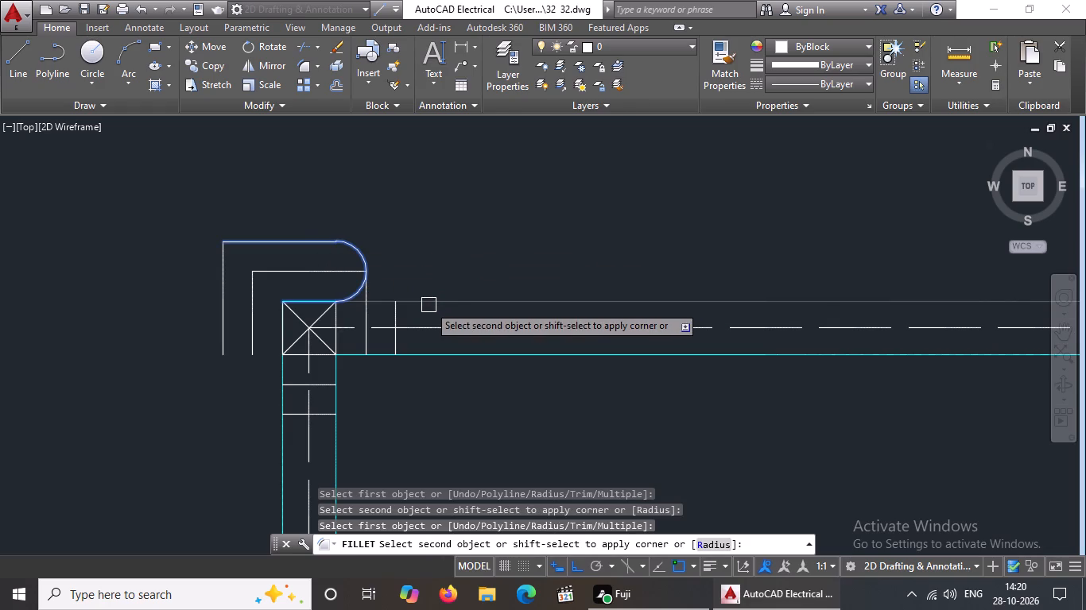
{"action": "left_click", "coordinate": [394, 315]}
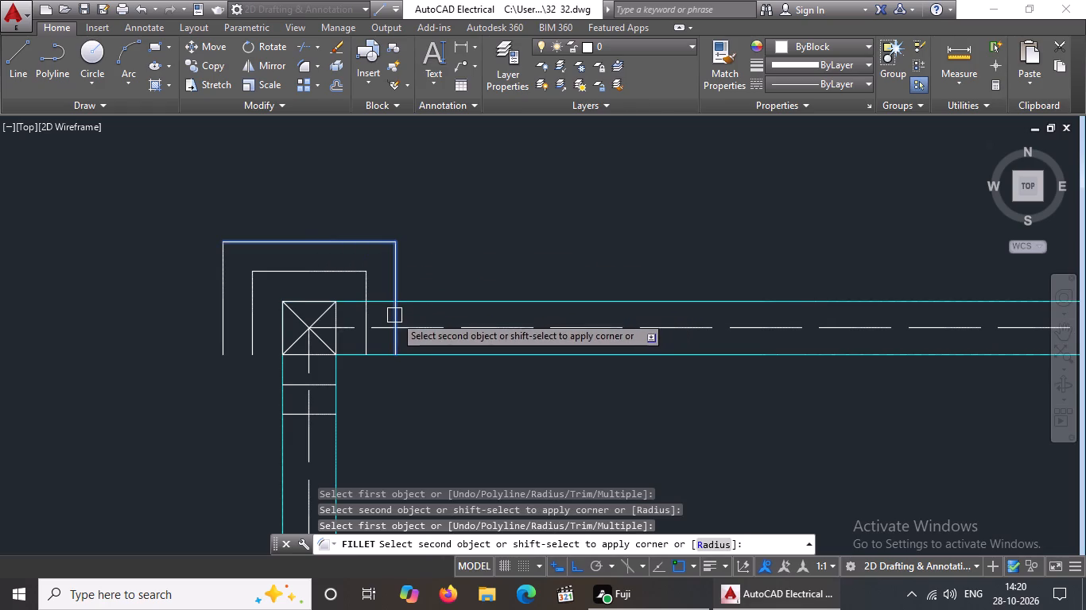
Close both offset squares around the top beam's left-end column by filleting their bottom-left and bottom-right corners sharp.
{"action": "left_click", "coordinate": [250, 333]}
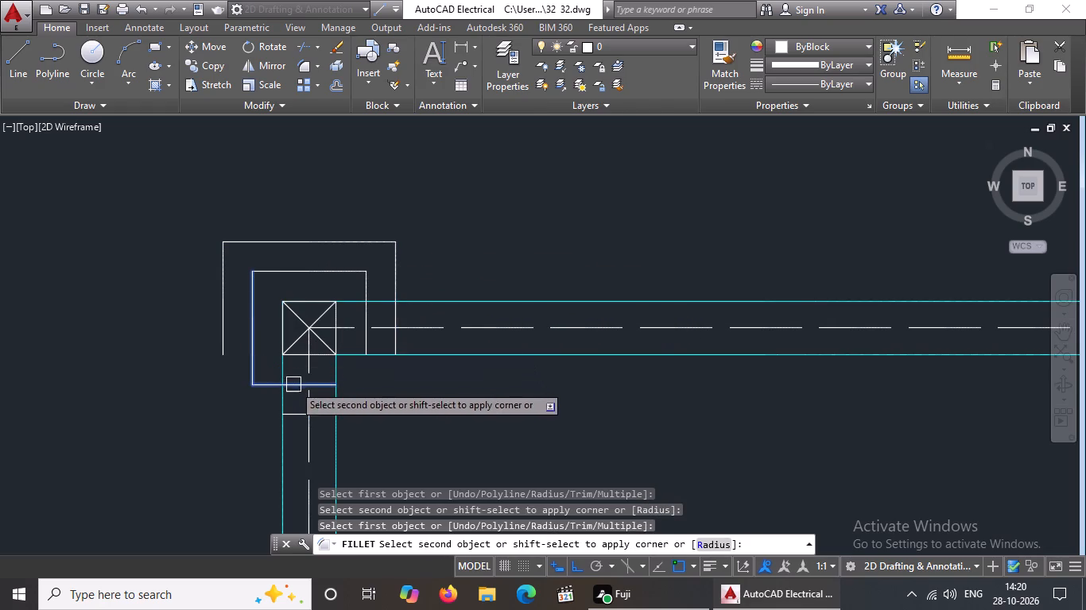
{"action": "left_click", "coordinate": [293, 384]}
{"action": "left_click_drag", "start_coordinate": [220, 333], "coordinate": [220, 340]}
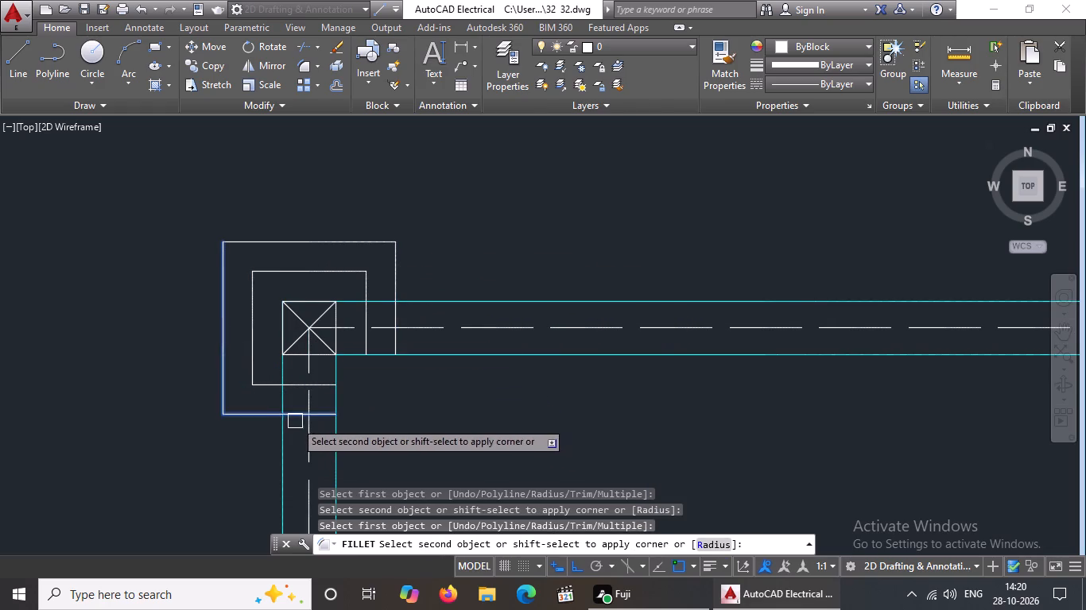
{"action": "left_click", "coordinate": [293, 419]}
{"action": "left_click", "coordinate": [321, 386]}
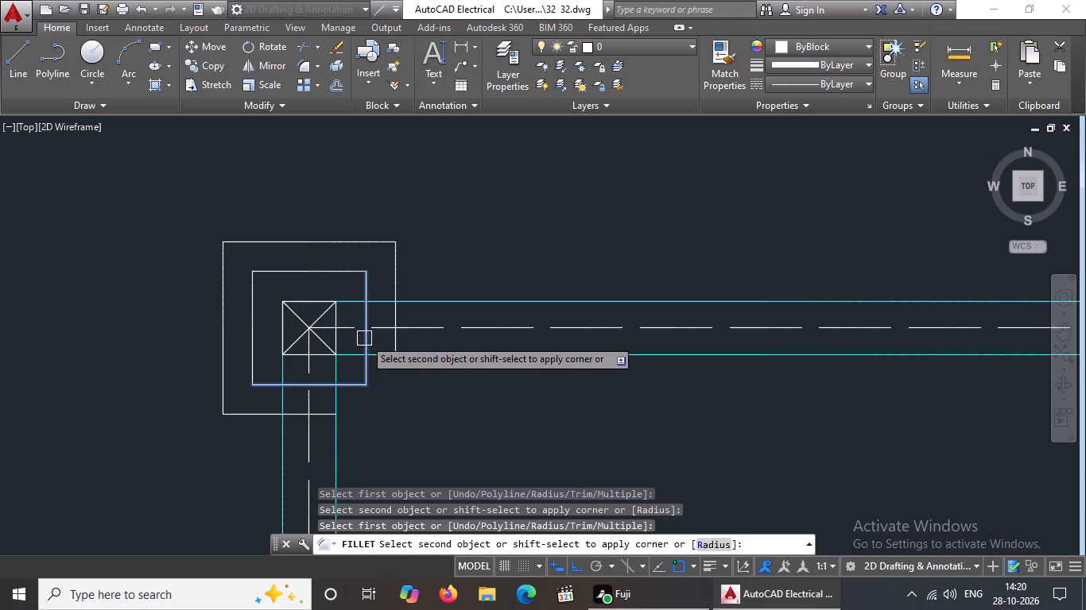
{"action": "left_click", "coordinate": [364, 338]}
{"action": "left_click", "coordinate": [324, 415]}
{"action": "left_click", "coordinate": [395, 349]}
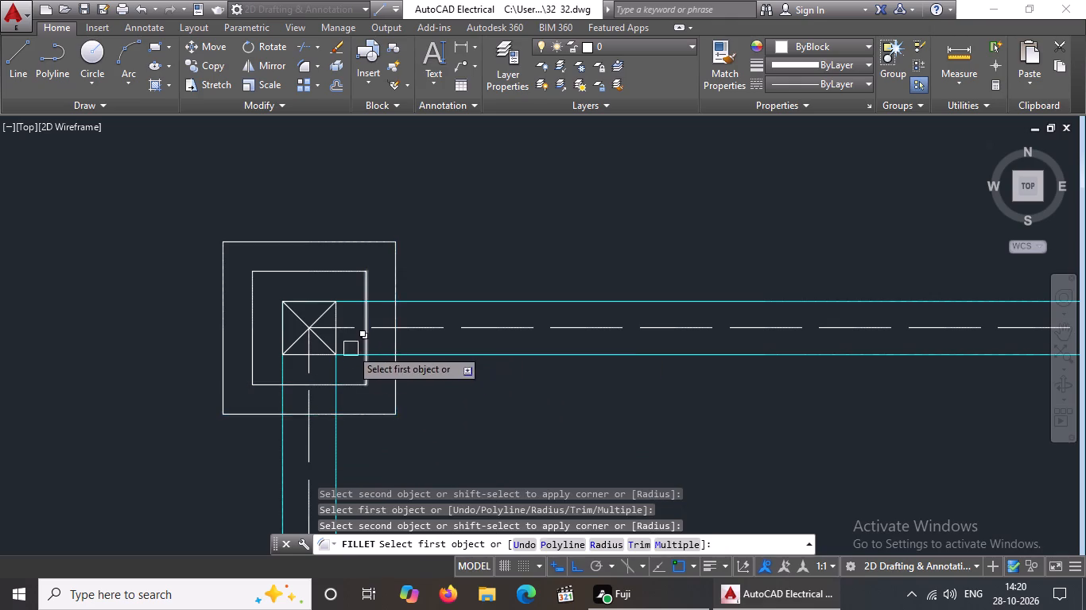
{"action": "scroll", "coordinate": [351, 346], "scroll_direction": "down", "scroll_amount": 9}
{"action": "scroll", "coordinate": [383, 385], "scroll_direction": "up", "scroll_amount": 2}
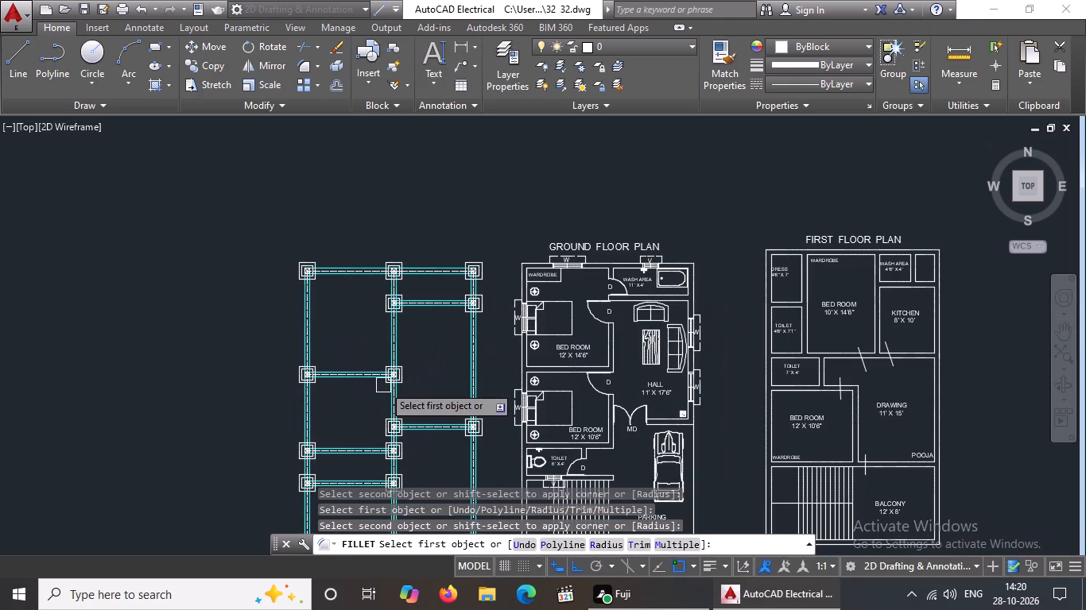
{"action": "key", "text": "Escape"}
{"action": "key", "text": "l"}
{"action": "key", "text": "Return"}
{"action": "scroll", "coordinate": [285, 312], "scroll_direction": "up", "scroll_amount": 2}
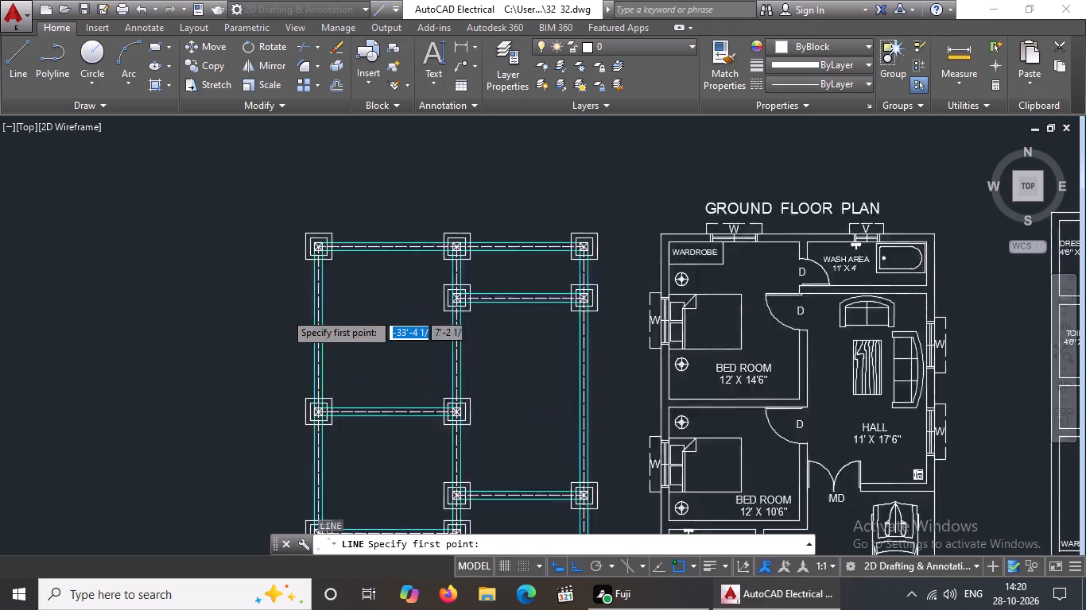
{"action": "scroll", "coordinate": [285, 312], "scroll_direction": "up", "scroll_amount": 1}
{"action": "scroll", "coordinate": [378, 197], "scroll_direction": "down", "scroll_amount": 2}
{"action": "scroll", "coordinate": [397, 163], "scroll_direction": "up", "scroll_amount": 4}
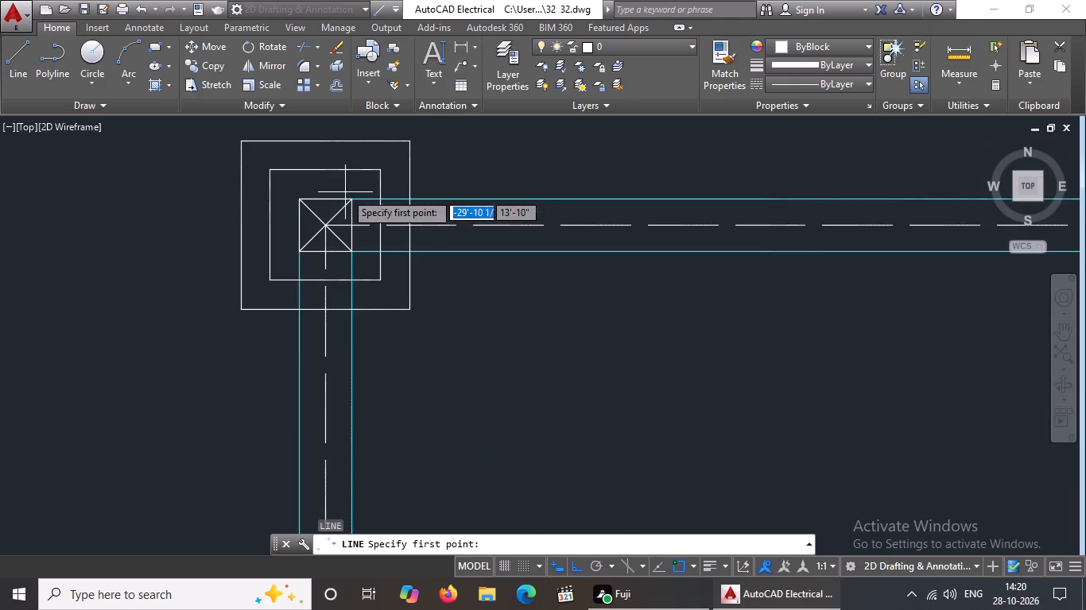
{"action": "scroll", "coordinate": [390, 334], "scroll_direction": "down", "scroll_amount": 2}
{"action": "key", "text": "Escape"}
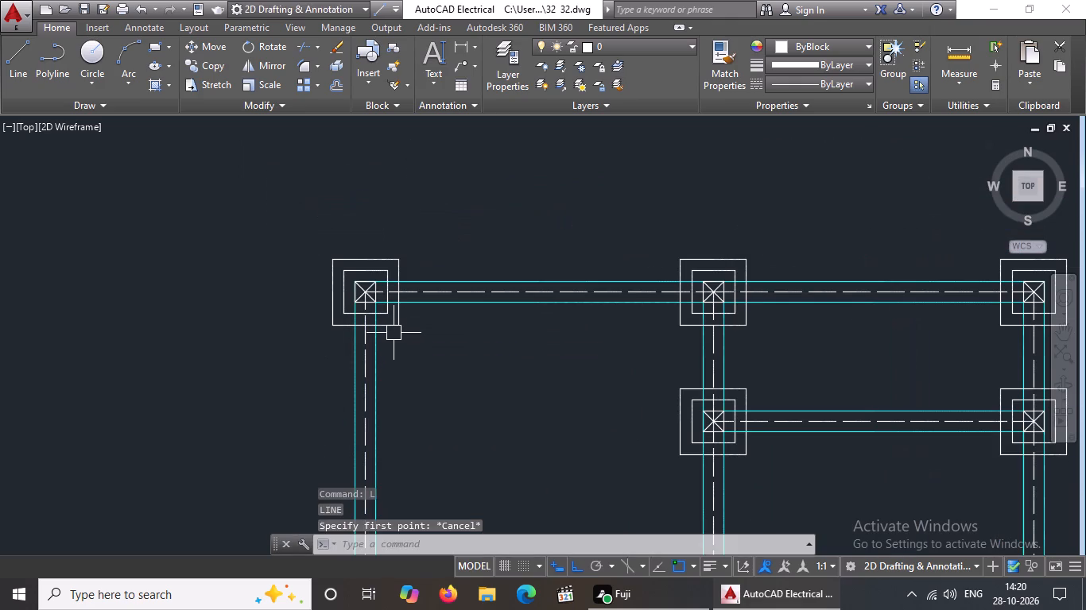
Erase both diagonal lines inside the column square at the left end of the top beam.
{"action": "scroll", "coordinate": [394, 286], "scroll_direction": "up", "scroll_amount": 4}
{"action": "left_click", "coordinate": [164, 301]}
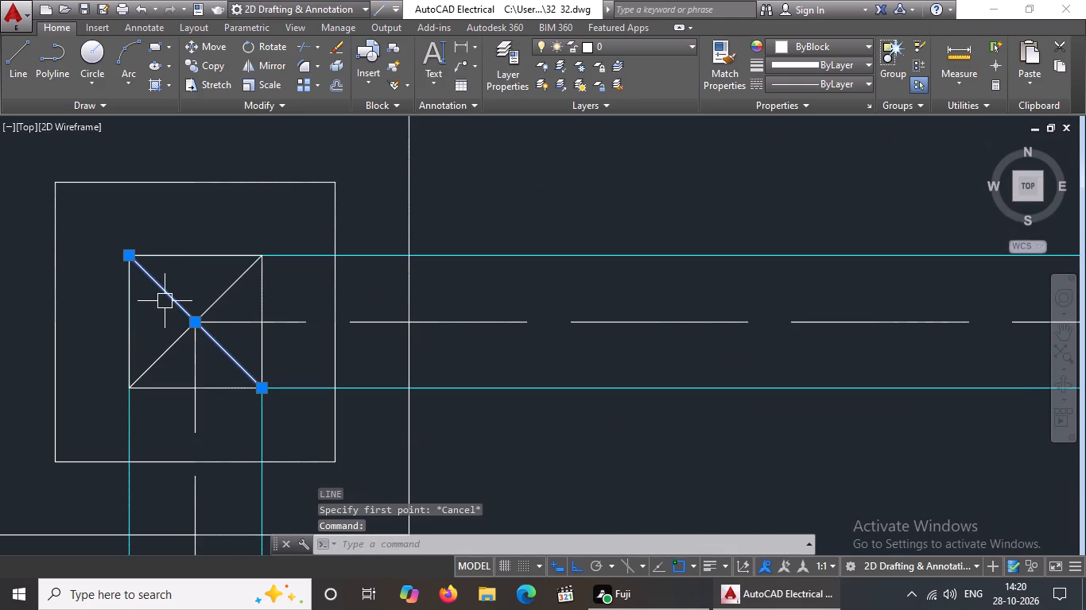
{"action": "key", "text": "Delete"}
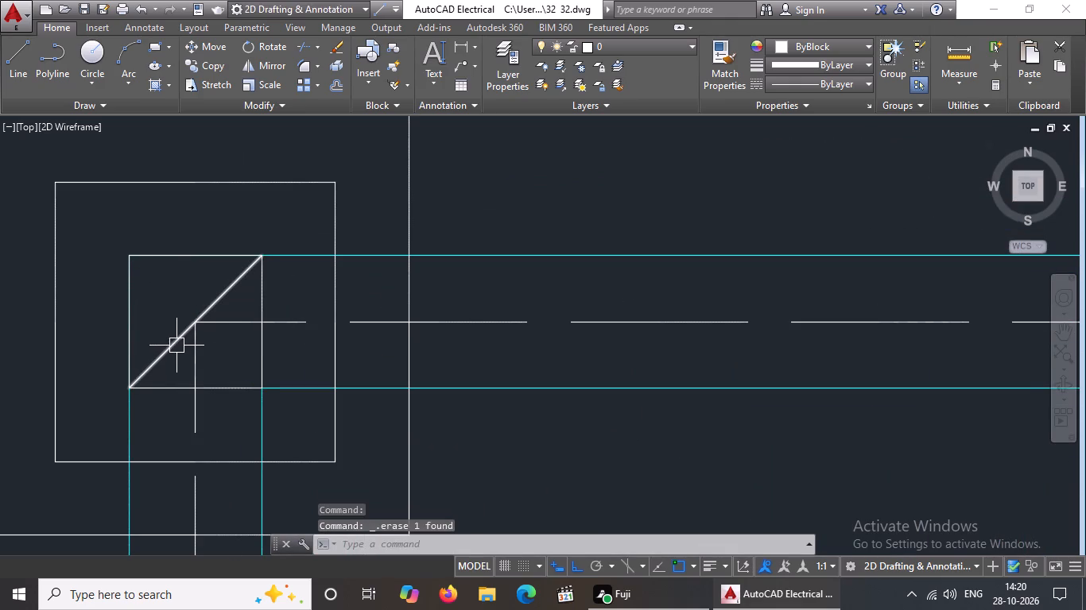
{"action": "left_click", "coordinate": [176, 346]}
{"action": "key", "text": "Delete"}
Trim the vertical and horizontal centre lines inside the column square at the left end of the top beam.
{"action": "key", "text": "t"}
{"action": "key", "text": "r"}
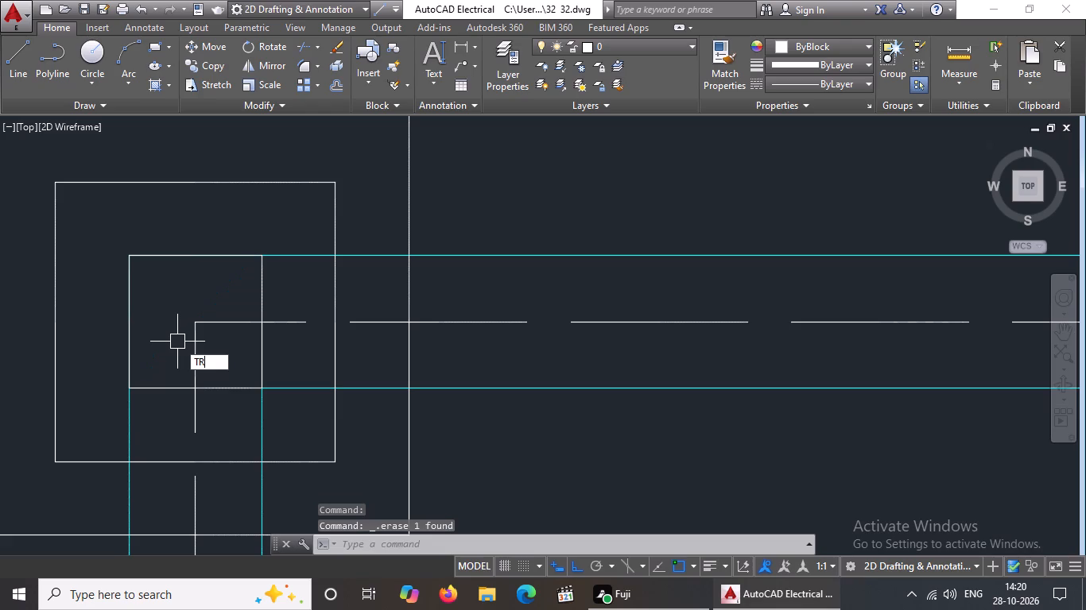
{"action": "key", "text": "Return"}
{"action": "key", "text": "Return"}
{"action": "left_click", "coordinate": [195, 360]}
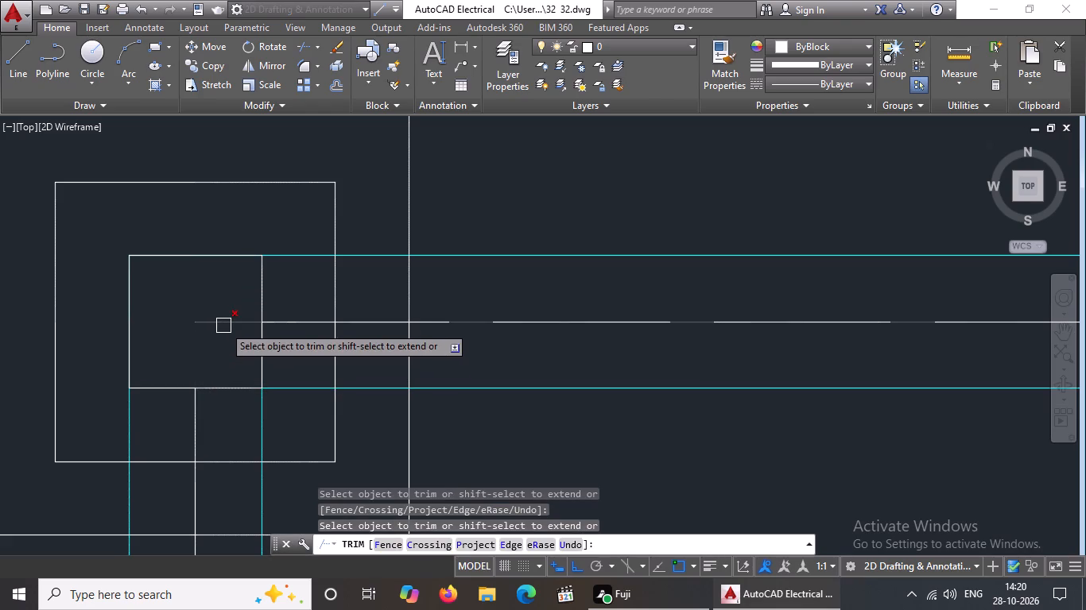
{"action": "left_click", "coordinate": [223, 326]}
Trim the three centre-line ends inside the column square at the middle of the top beam.
{"action": "scroll", "coordinate": [223, 326], "scroll_direction": "down", "scroll_amount": 5}
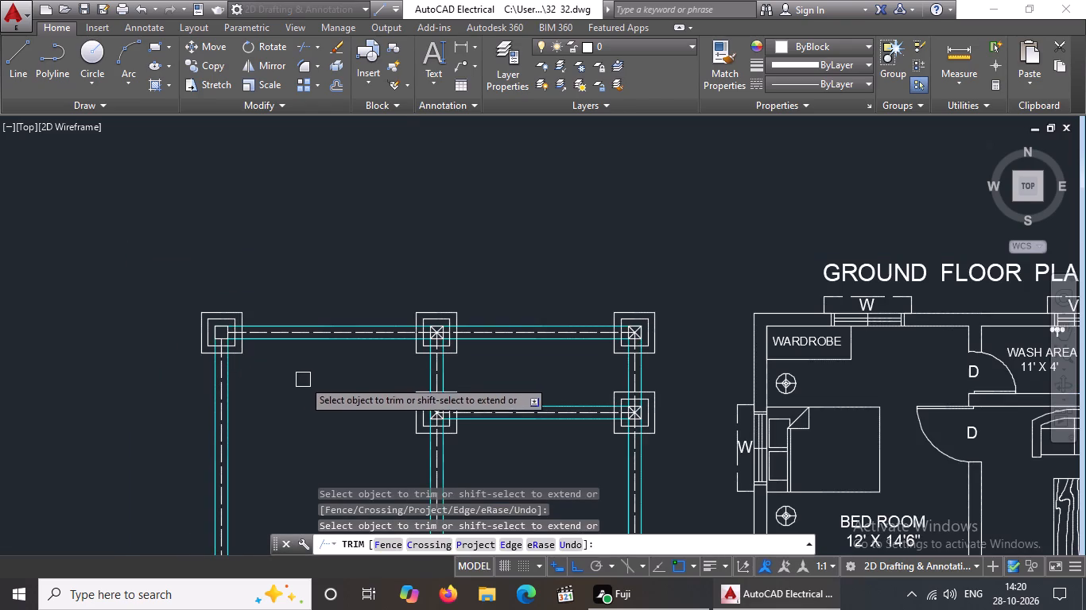
{"action": "scroll", "coordinate": [443, 337], "scroll_direction": "up", "scroll_amount": 4}
{"action": "left_click_drag", "start_coordinate": [387, 343], "coordinate": [400, 328]}
{"action": "left_click", "coordinate": [418, 315]}
{"action": "left_click", "coordinate": [356, 318]}
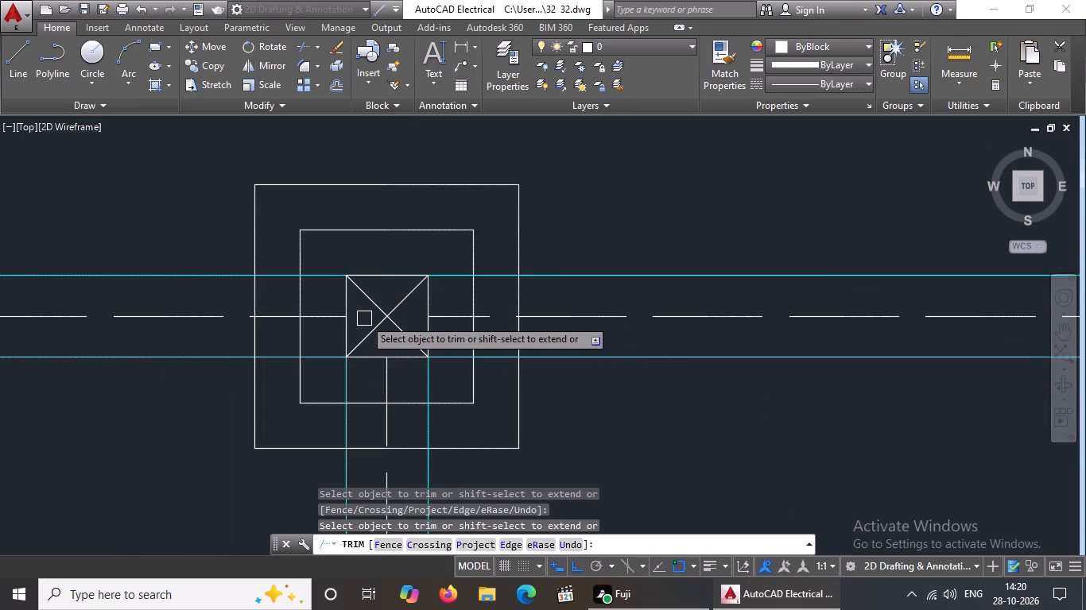
{"action": "key", "text": "Escape"}
Erase both diagonal lines inside the column square at the middle of the top beam.
{"action": "left_click", "coordinate": [381, 311]}
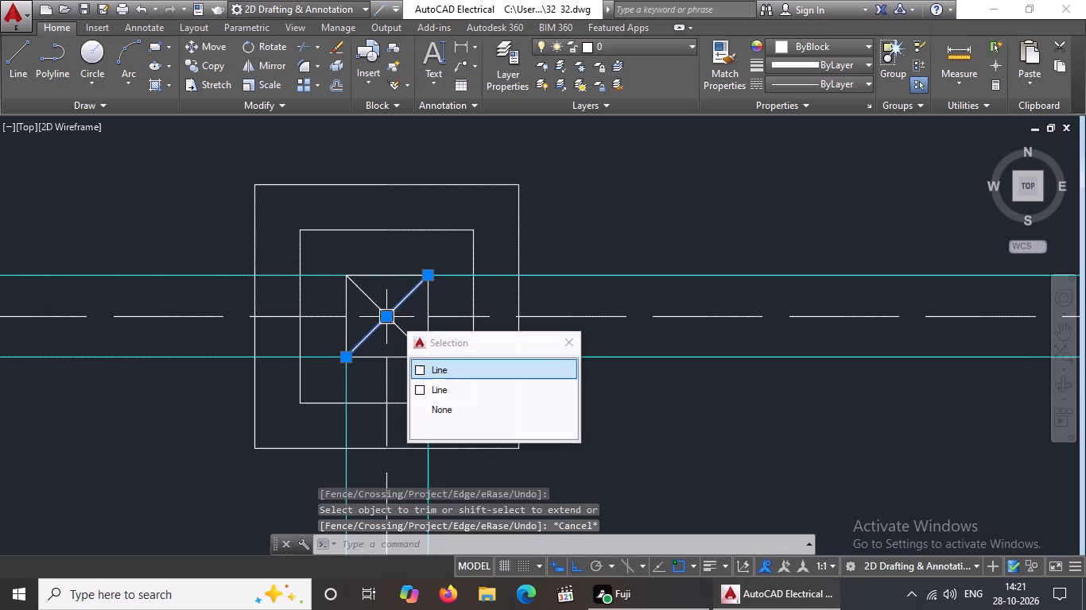
{"action": "key", "text": "Delete"}
{"action": "left_click", "coordinate": [394, 314]}
{"action": "key", "text": "Delete"}
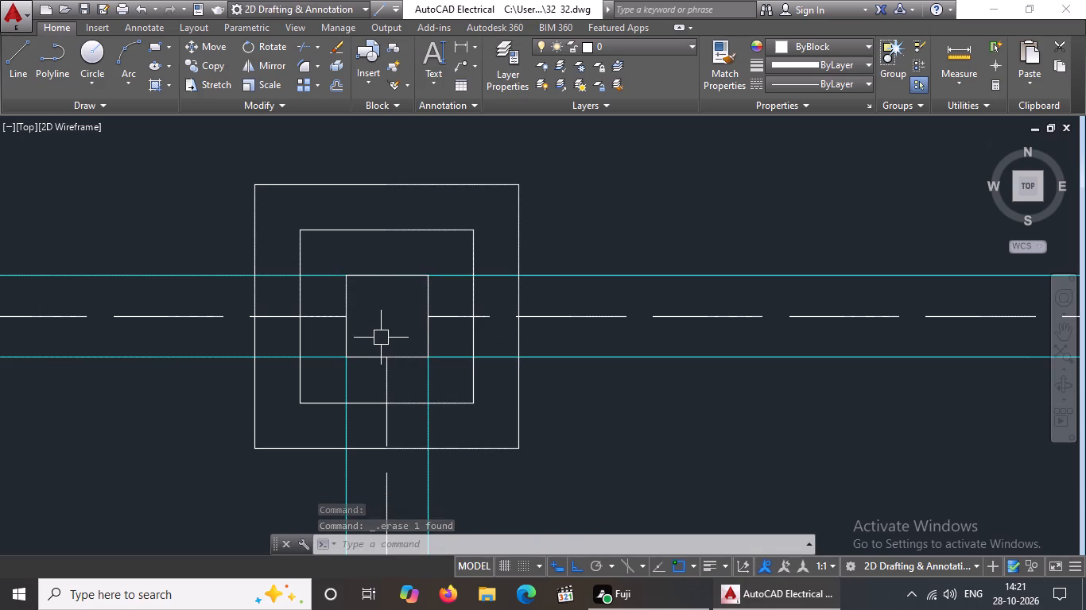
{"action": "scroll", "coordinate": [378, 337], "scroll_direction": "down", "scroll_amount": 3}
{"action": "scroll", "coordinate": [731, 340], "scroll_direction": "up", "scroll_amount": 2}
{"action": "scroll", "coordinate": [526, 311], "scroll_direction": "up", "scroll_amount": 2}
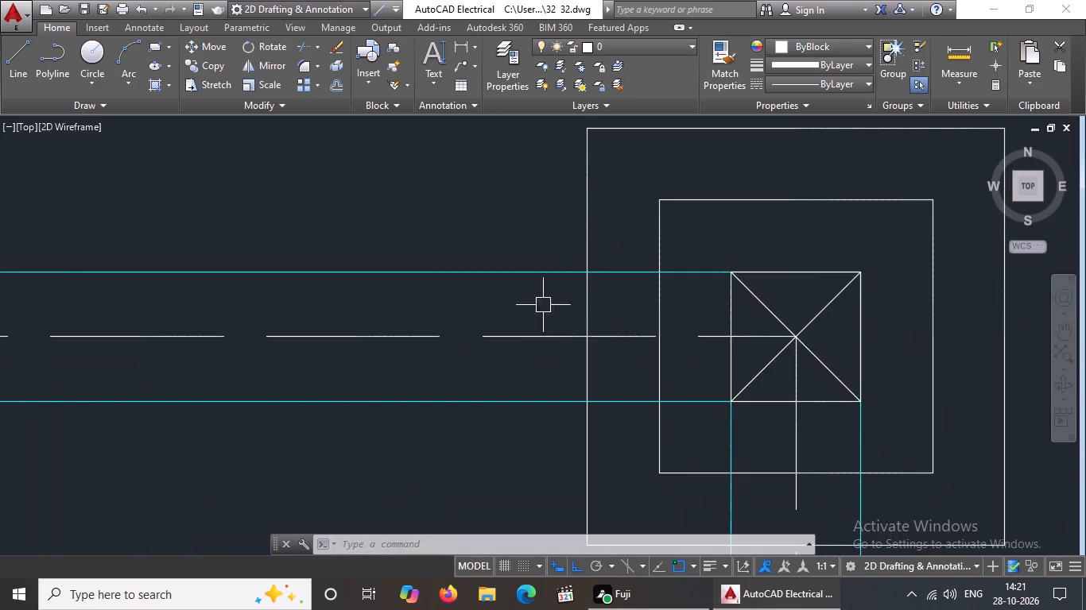
Erase both diagonal lines inside the column square at the right end of the top beam.
{"action": "left_click", "coordinate": [826, 355]}
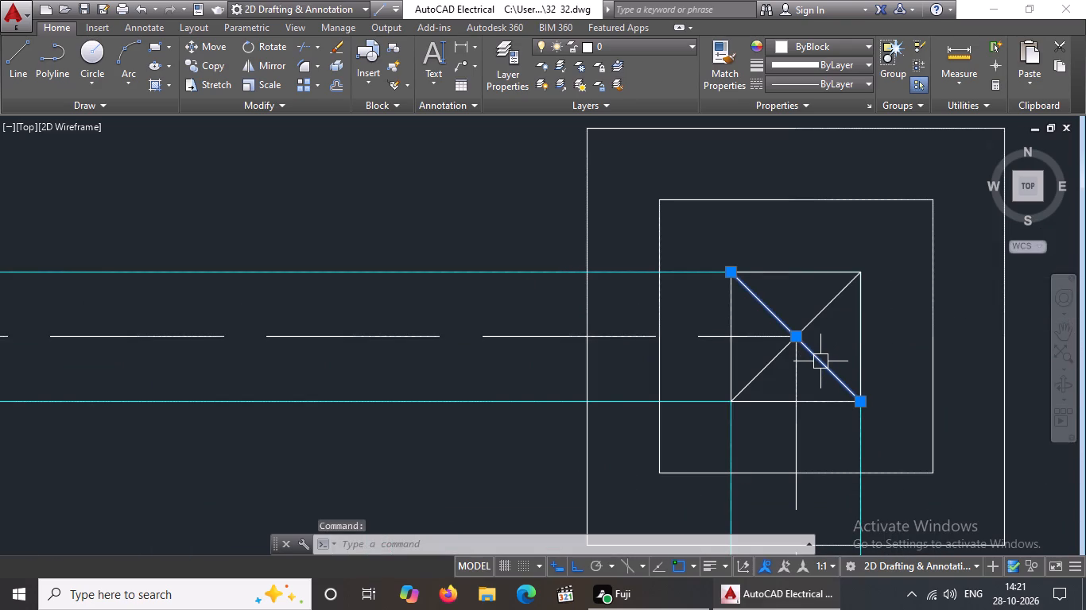
{"action": "key", "text": "Delete"}
{"action": "left_click", "coordinate": [810, 330]}
{"action": "key", "text": "Delete"}
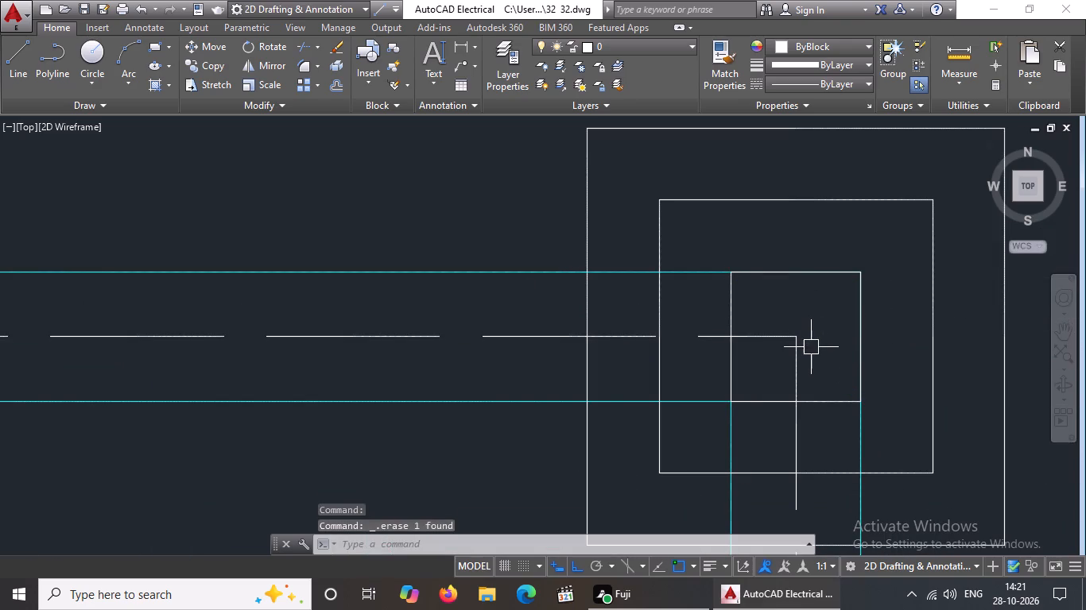
{"action": "key", "text": "Escape"}
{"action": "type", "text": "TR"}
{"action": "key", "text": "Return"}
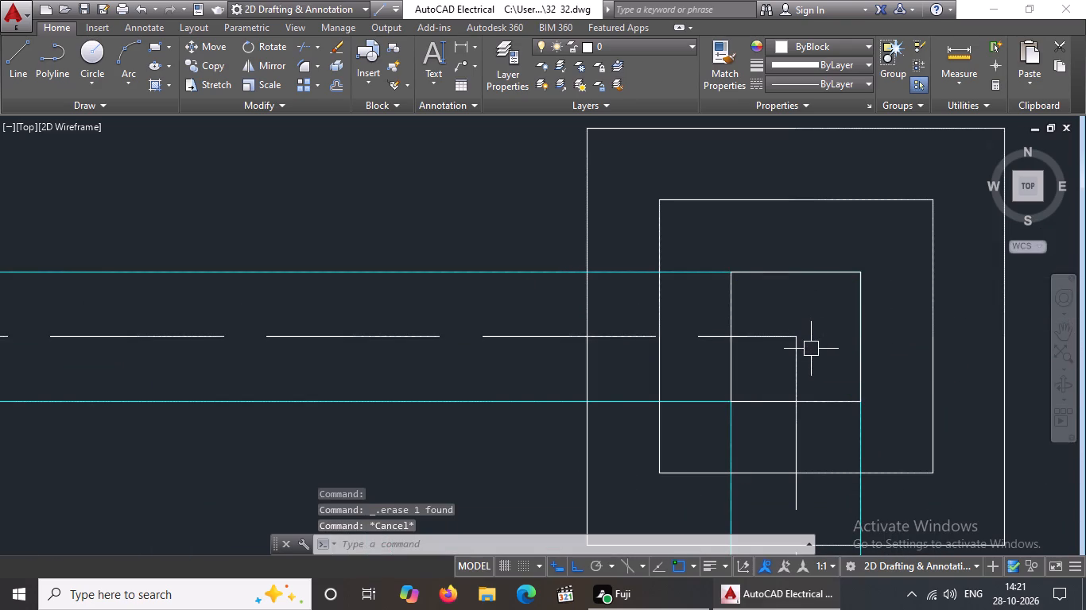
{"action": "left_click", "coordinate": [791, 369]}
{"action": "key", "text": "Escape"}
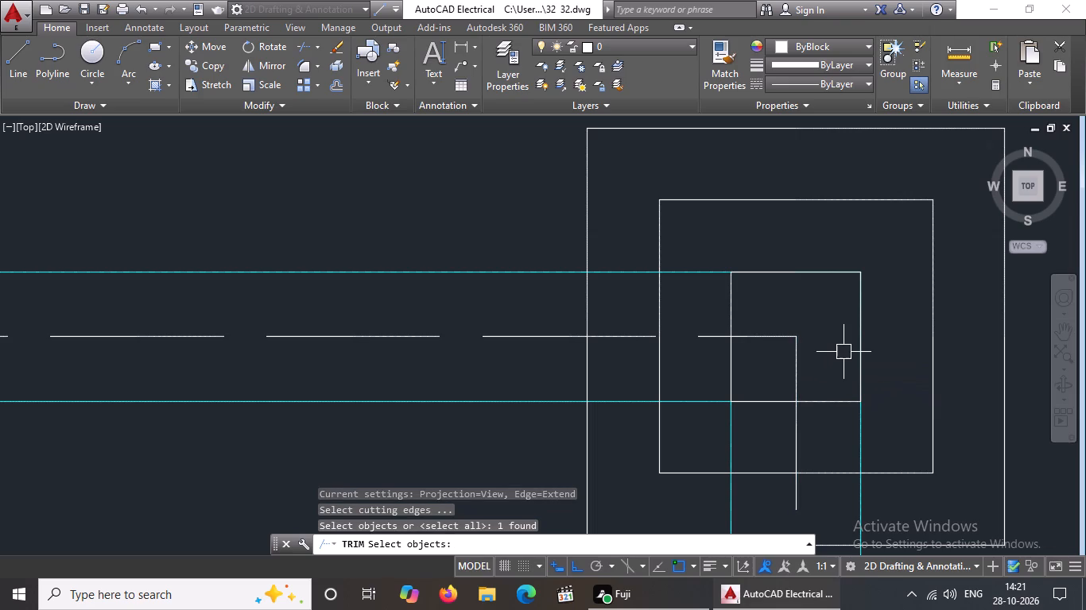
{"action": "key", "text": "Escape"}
Trim the vertical and horizontal centre-line ends inside the column square at the right end of the top beam.
{"action": "type", "text": "TR"}
{"action": "key", "text": "Return"}
{"action": "key", "text": "Return"}
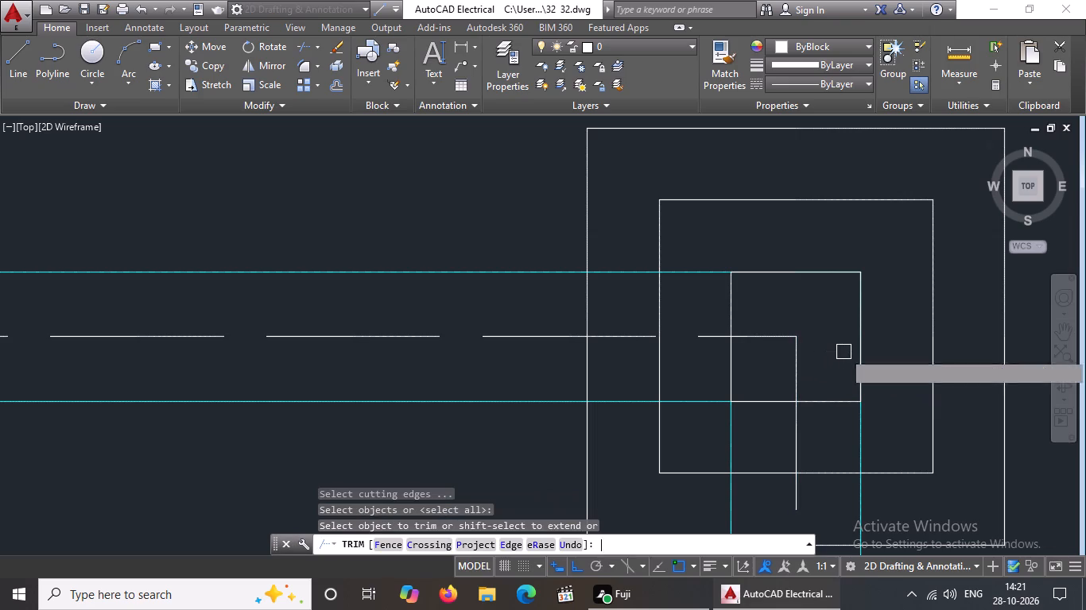
{"action": "left_click", "coordinate": [789, 384]}
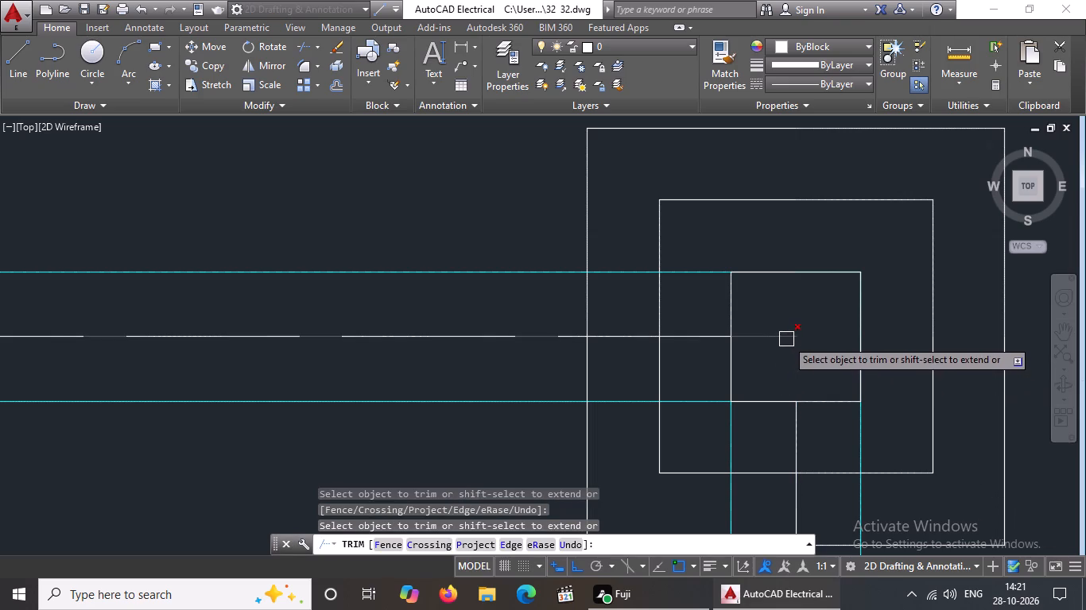
{"action": "left_click", "coordinate": [786, 338]}
{"action": "scroll", "coordinate": [794, 334], "scroll_direction": "down", "scroll_amount": 5}
{"action": "key", "text": "Escape"}
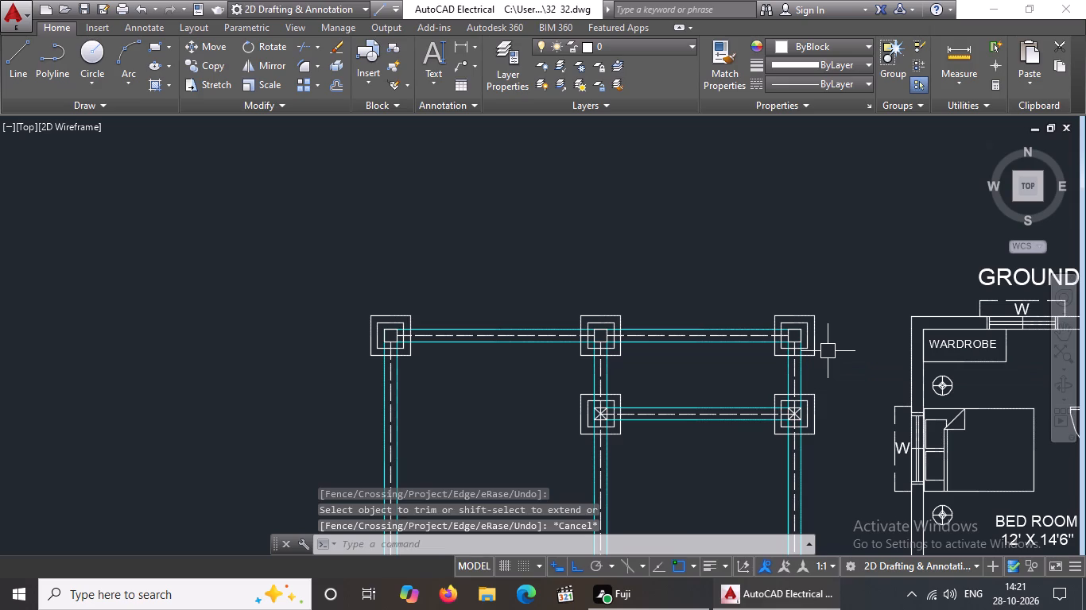
Trim the three centre-line ends inside the column square at the right end of the second beam from the top.
{"action": "type", "text": "TR"}
{"action": "key", "text": "Return"}
{"action": "key", "text": "Return"}
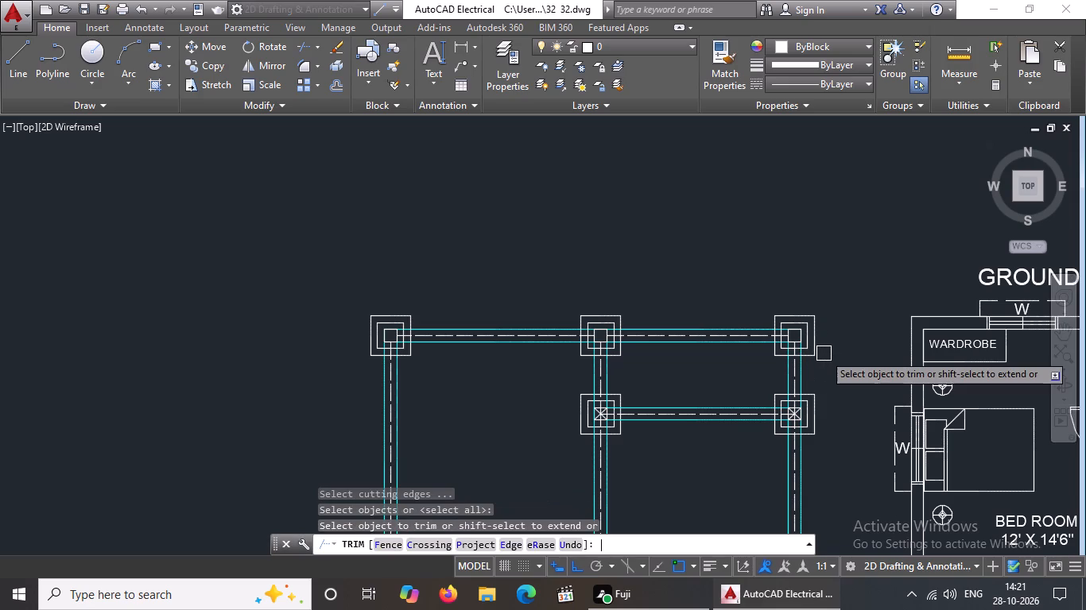
{"action": "scroll", "coordinate": [769, 461], "scroll_direction": "up", "scroll_amount": 2}
{"action": "scroll", "coordinate": [820, 355], "scroll_direction": "up", "scroll_amount": 2}
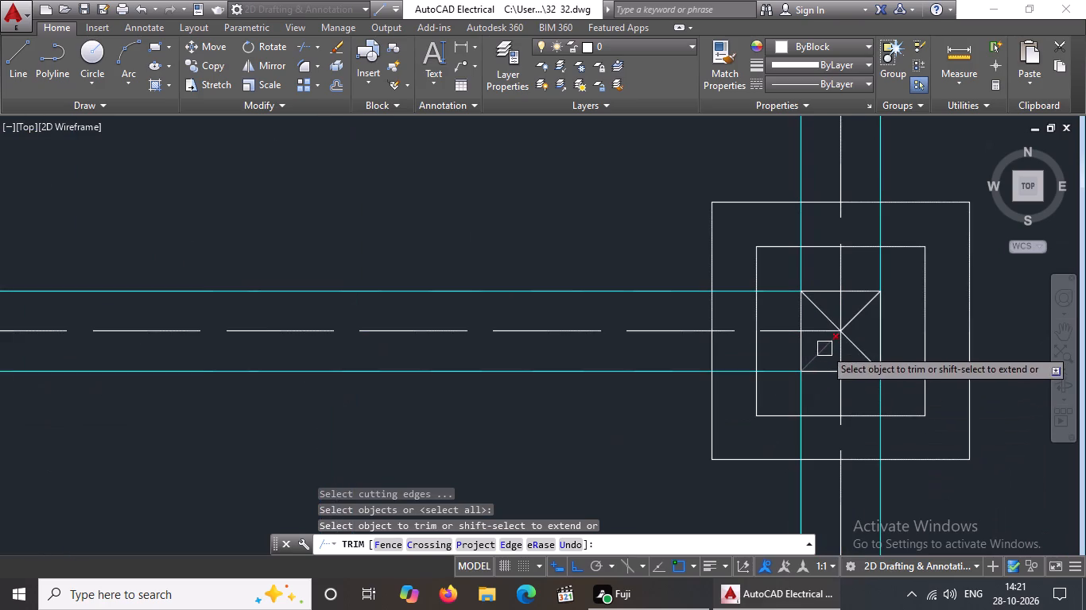
{"action": "left_click", "coordinate": [816, 328]}
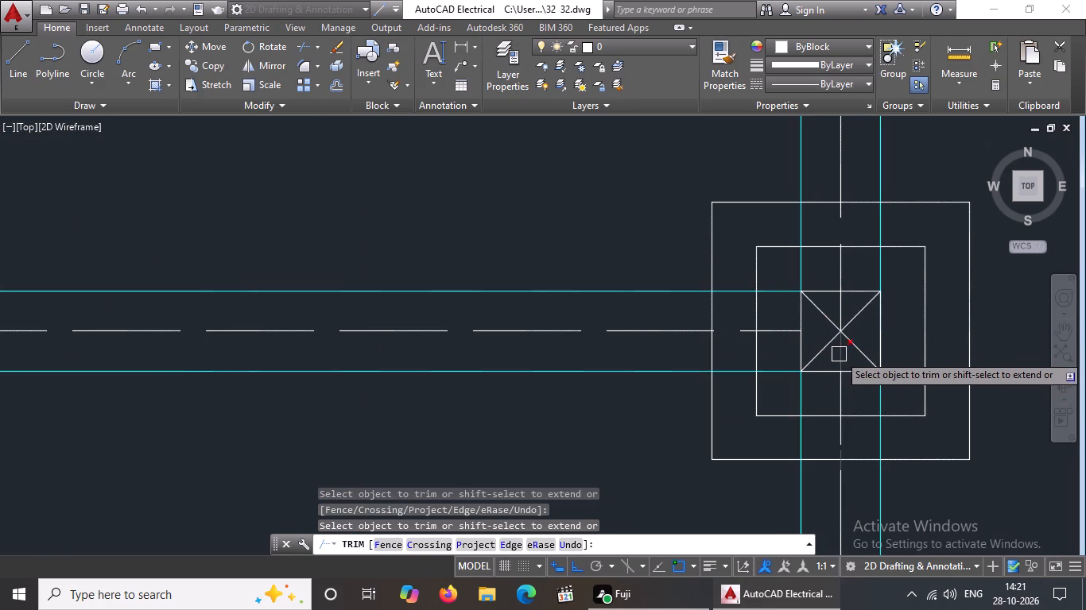
{"action": "left_click", "coordinate": [839, 354]}
{"action": "left_click", "coordinate": [843, 310]}
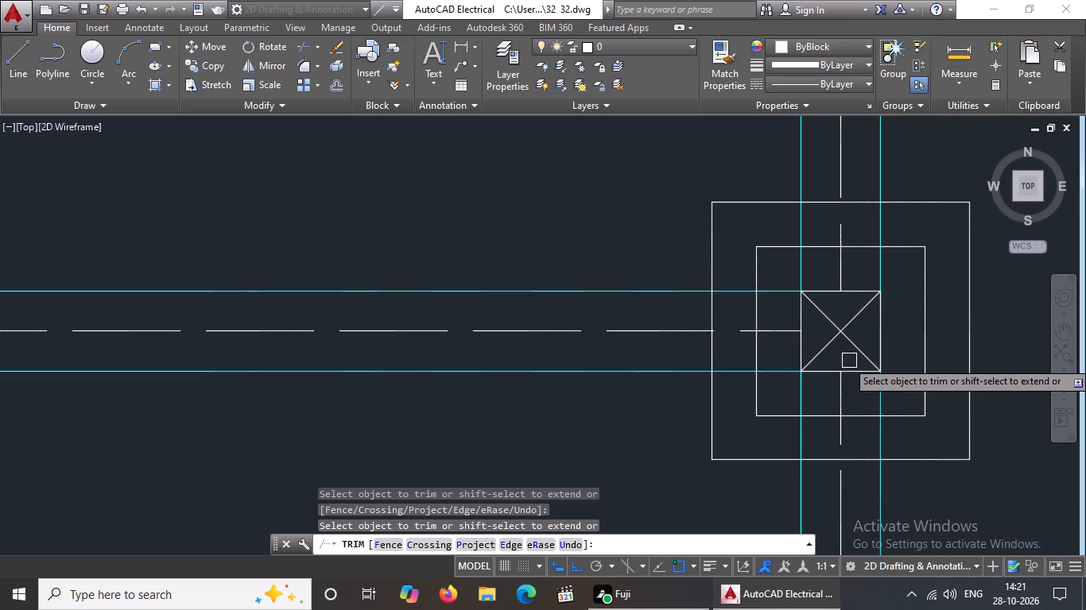
{"action": "key", "text": "Escape"}
Erase both diagonal lines inside the column square at the right end of the second beam.
{"action": "left_click", "coordinate": [861, 352]}
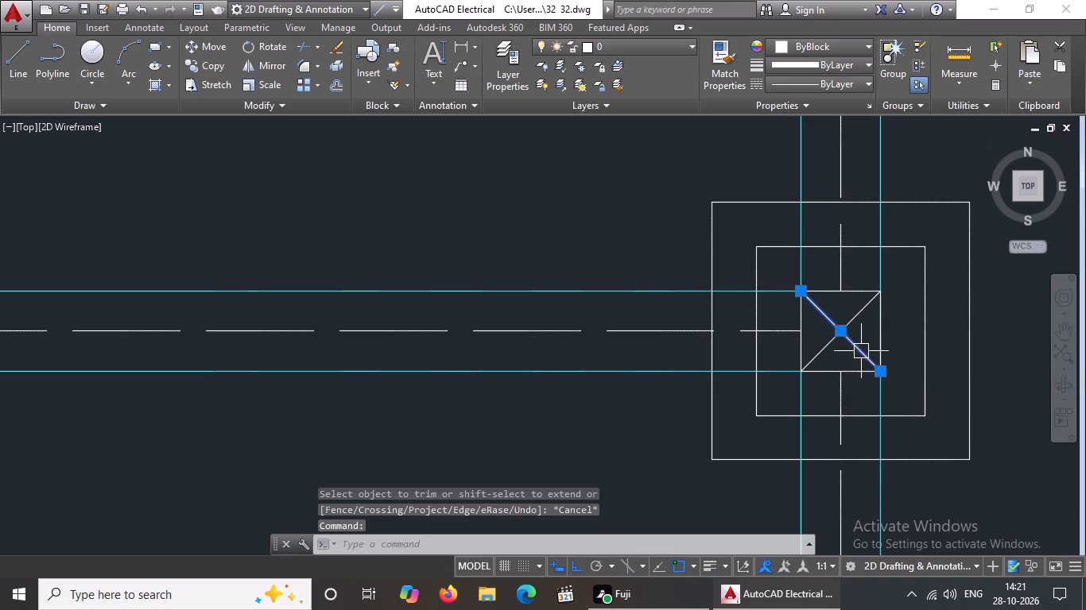
{"action": "key", "text": "Delete"}
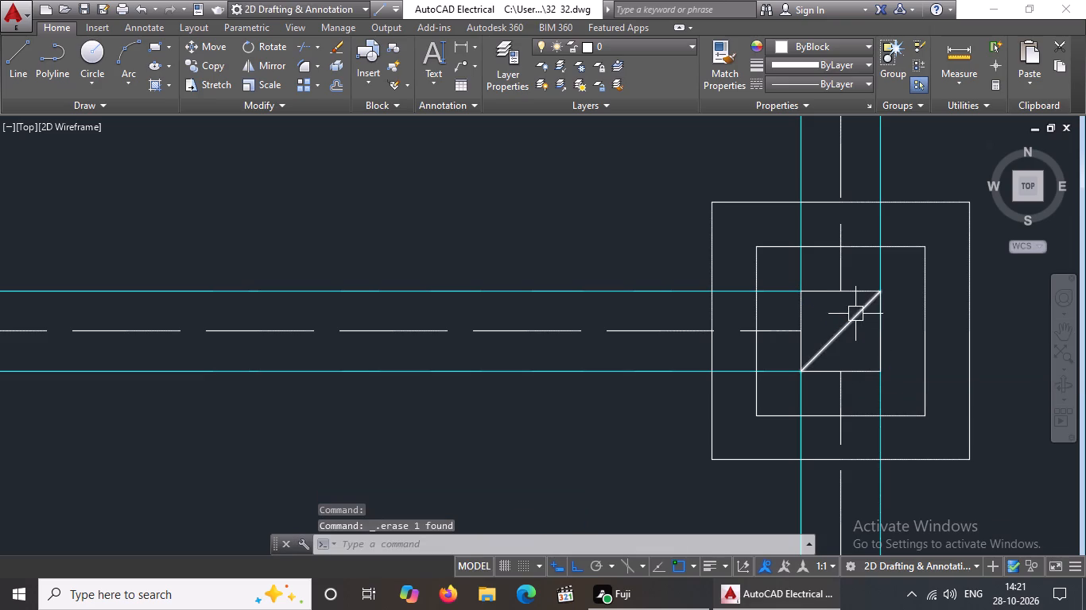
{"action": "left_click", "coordinate": [855, 314]}
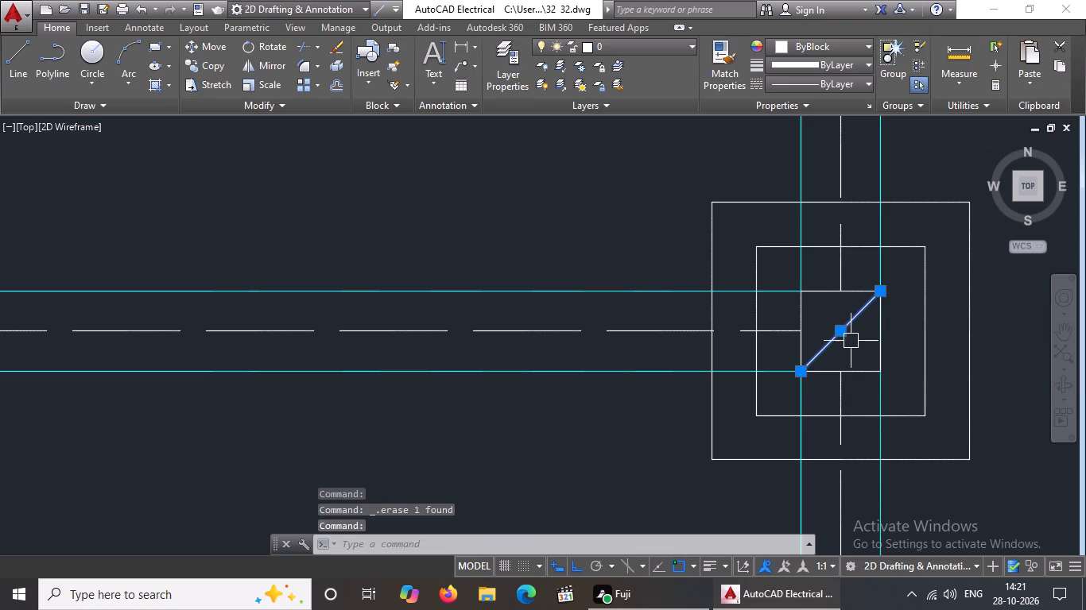
{"action": "key", "text": "Delete"}
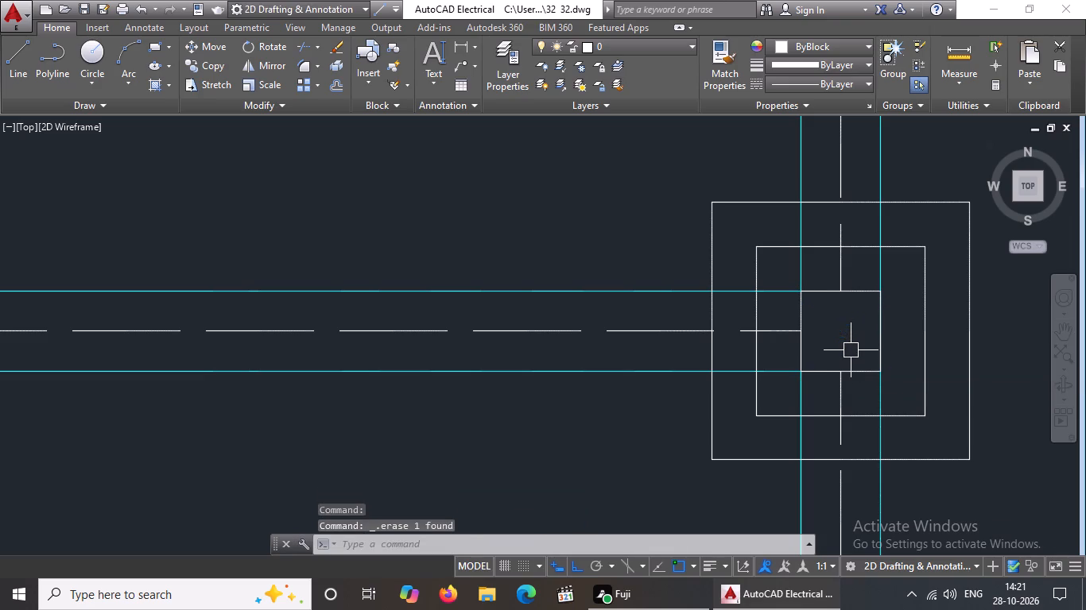
Erase both diagonal lines inside the column square at the left end of the second beam.
{"action": "scroll", "coordinate": [851, 350], "scroll_direction": "down", "scroll_amount": 4}
{"action": "scroll", "coordinate": [669, 334], "scroll_direction": "up", "scroll_amount": 6}
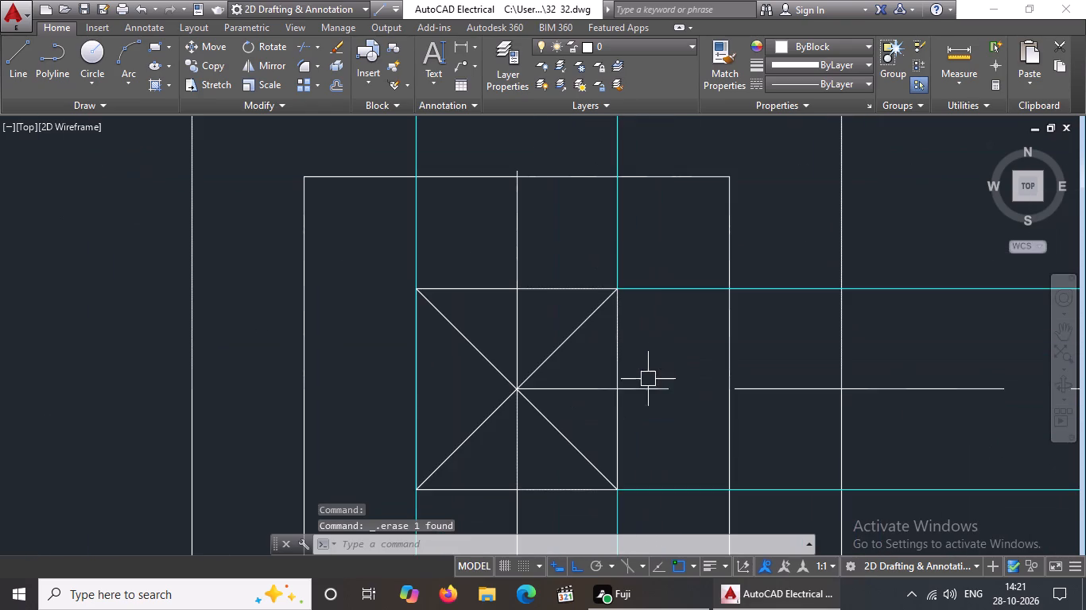
{"action": "left_click", "coordinate": [568, 430]}
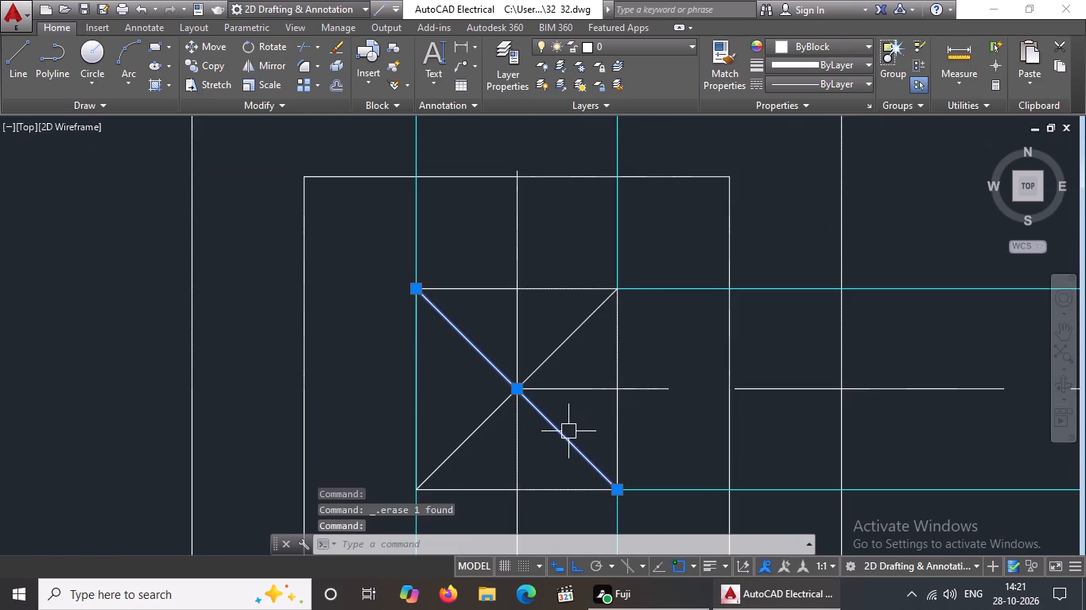
{"action": "key", "text": "Delete"}
{"action": "left_click", "coordinate": [566, 338]}
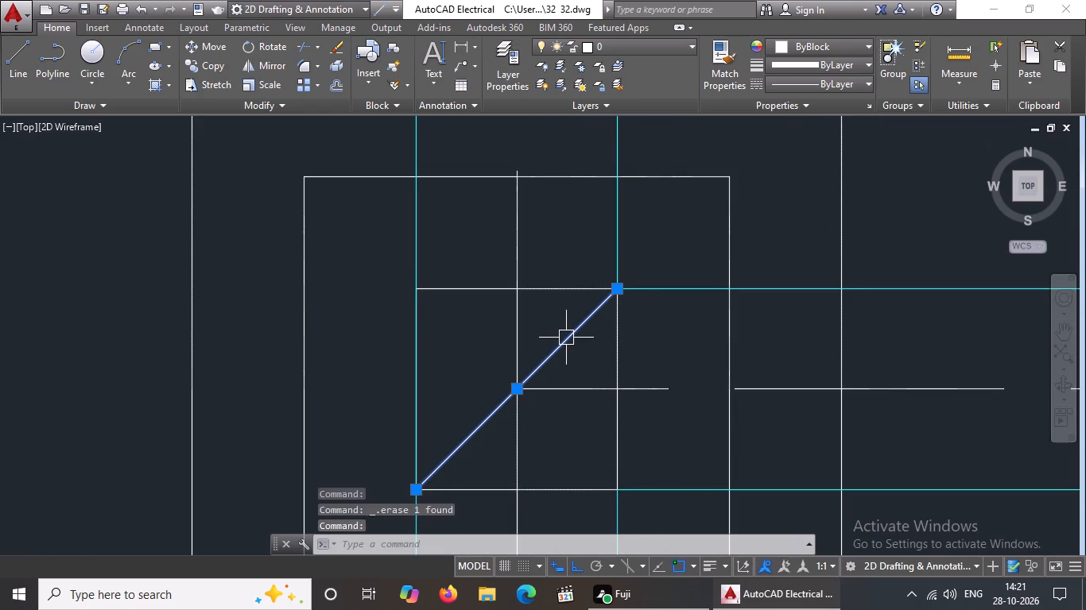
{"action": "key", "text": "Delete"}
Trim the three centre-line ends inside the column square at the left end of the second beam.
{"action": "type", "text": "TR"}
{"action": "key", "text": "Return"}
{"action": "key", "text": "Return"}
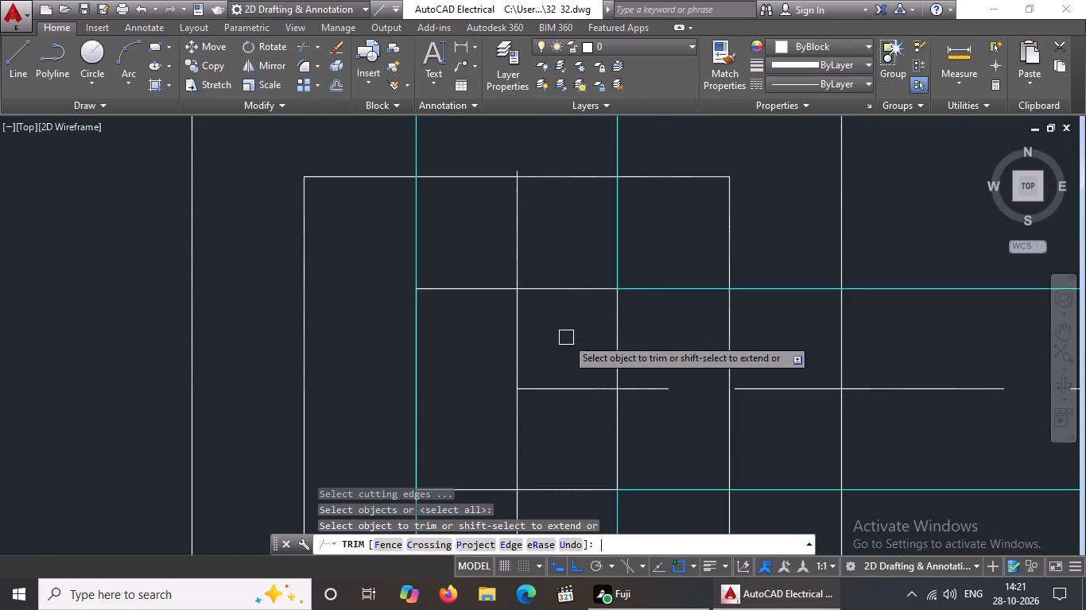
{"action": "left_click", "coordinate": [564, 394]}
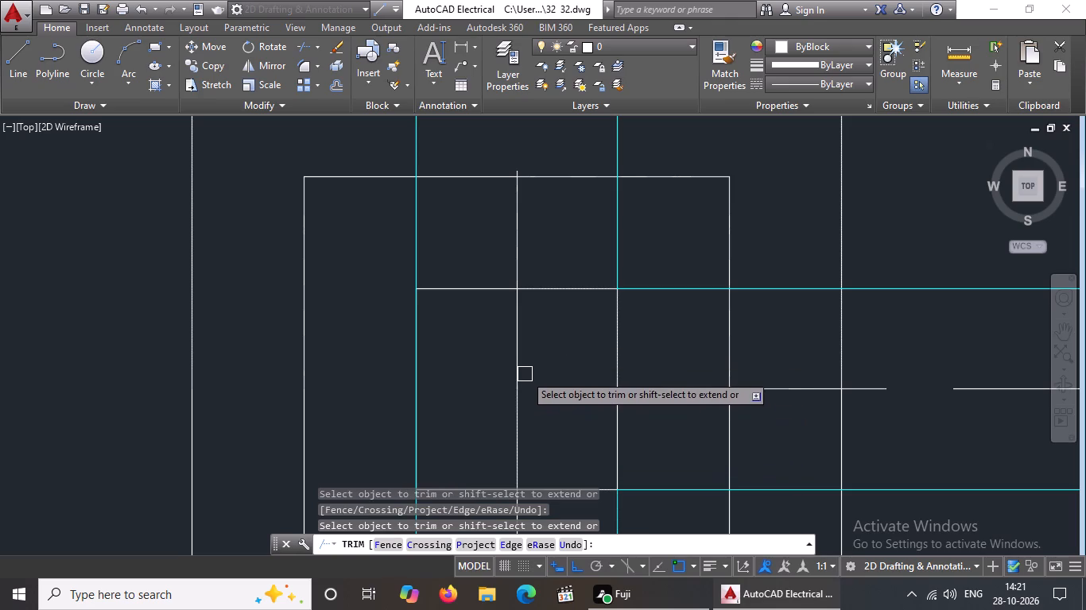
{"action": "left_click", "coordinate": [522, 357]}
{"action": "left_click", "coordinate": [519, 437]}
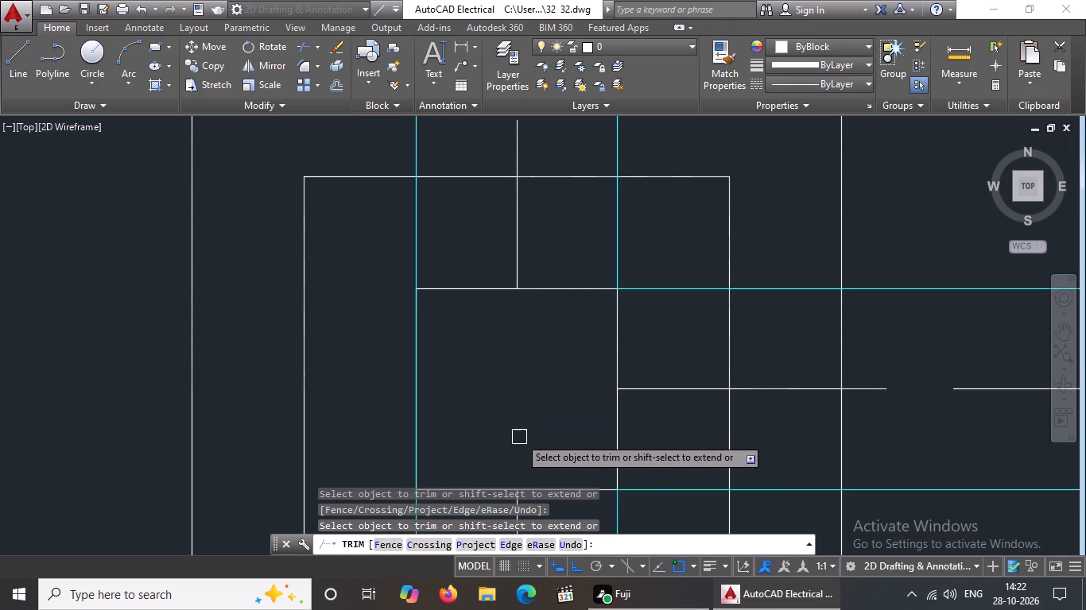
{"action": "scroll", "coordinate": [560, 417], "scroll_direction": "down", "scroll_amount": 6}
{"action": "key", "text": "Escape"}
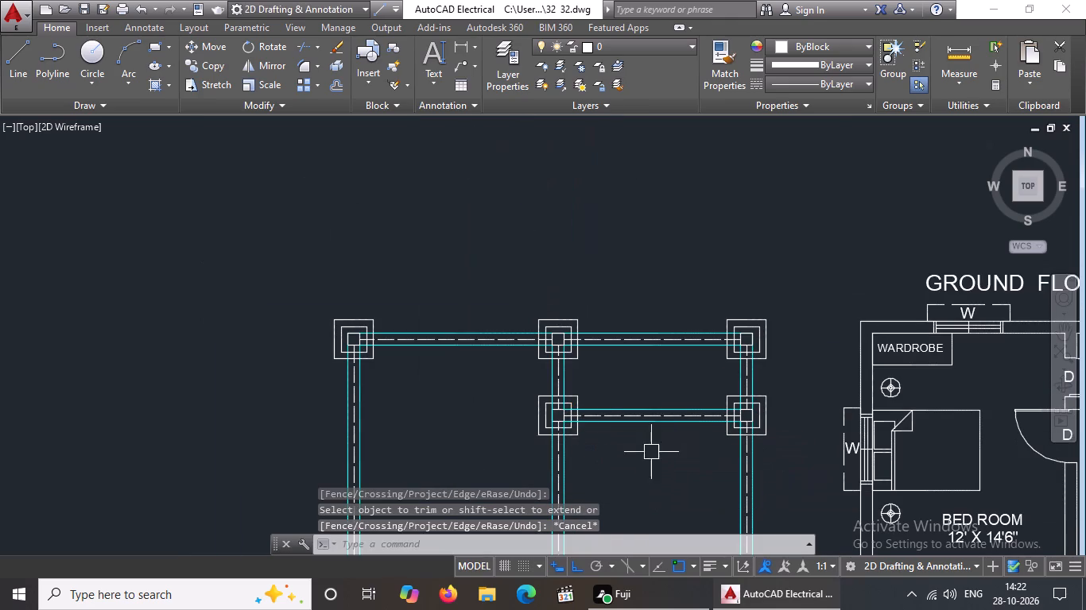
Erase both diagonals in the middle-line column square at the right end of the third beam from the top.
{"action": "scroll", "coordinate": [655, 450], "scroll_direction": "down", "scroll_amount": 3}
{"action": "scroll", "coordinate": [638, 496], "scroll_direction": "up", "scroll_amount": 4}
{"action": "scroll", "coordinate": [552, 440], "scroll_direction": "up", "scroll_amount": 4}
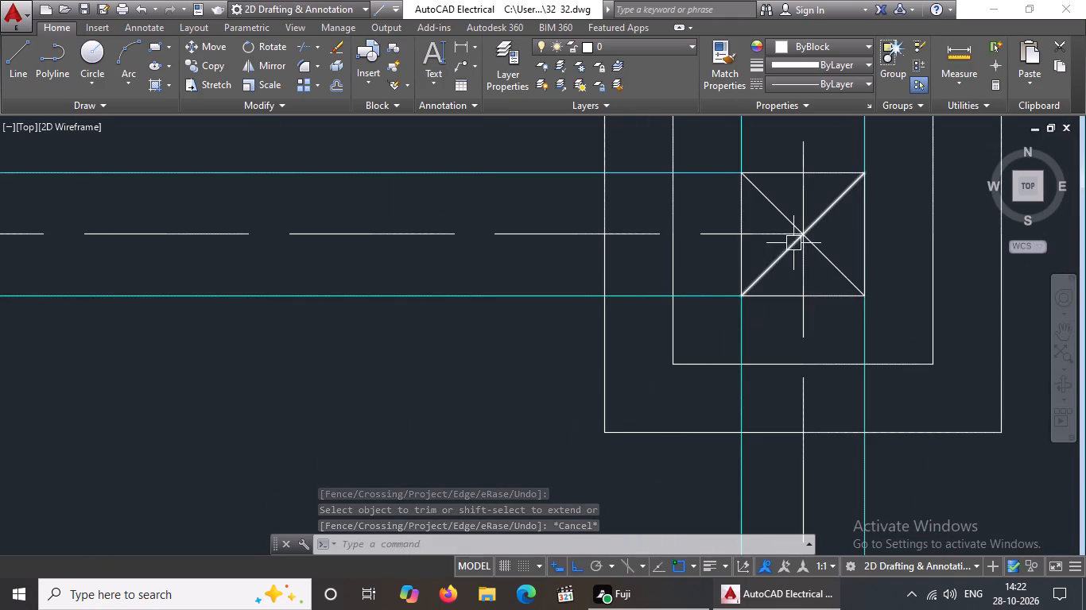
{"action": "left_click", "coordinate": [785, 259]}
{"action": "key", "text": "Delete"}
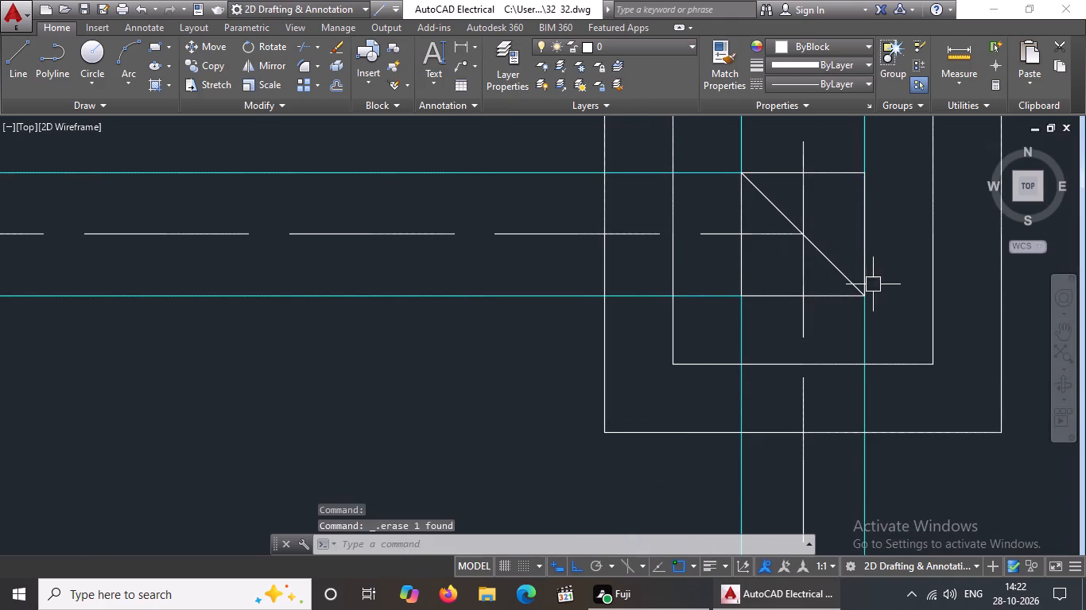
{"action": "left_click", "coordinate": [824, 260]}
{"action": "key", "text": "Delete"}
Trim the three centre-line ends inside the column square at the right end of the third beam.
{"action": "type", "text": "TR"}
{"action": "key", "text": "Return"}
{"action": "key", "text": "Return"}
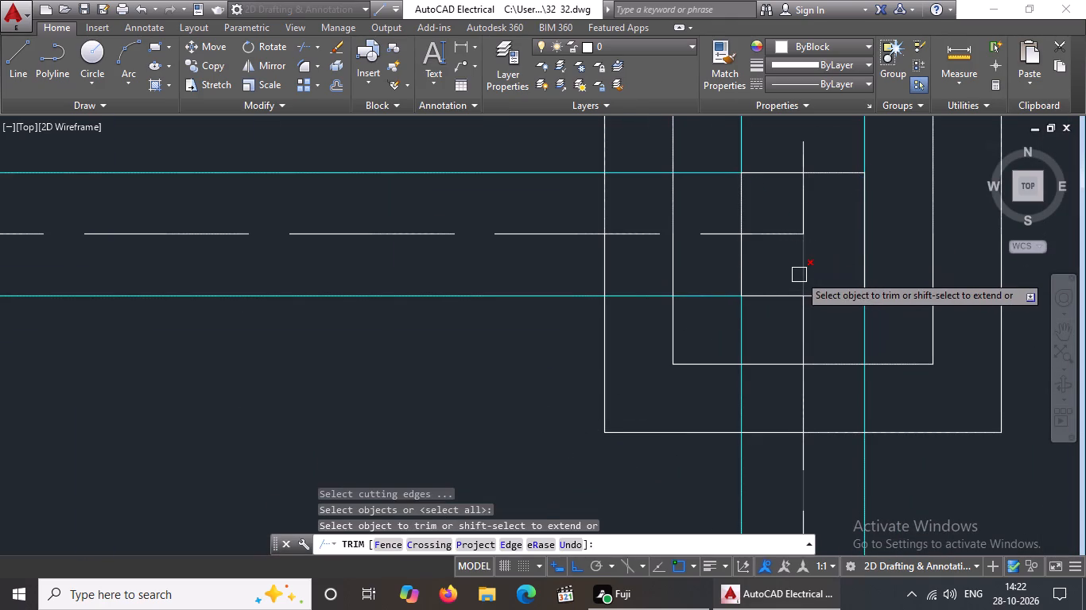
{"action": "left_click", "coordinate": [800, 274]}
{"action": "left_click", "coordinate": [795, 237]}
{"action": "left_click", "coordinate": [801, 228]}
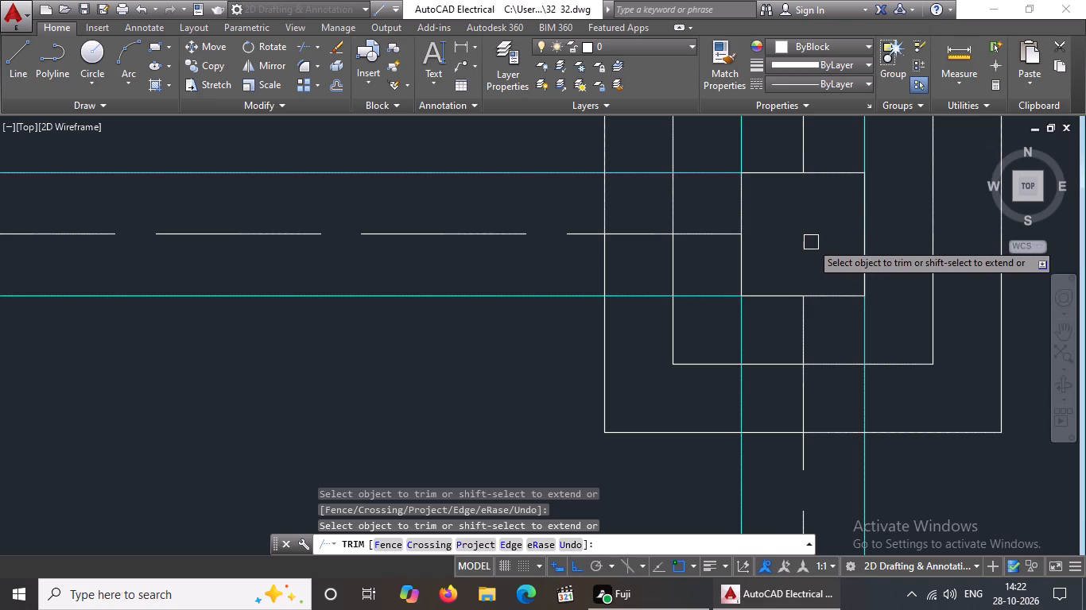
{"action": "key", "text": "Escape"}
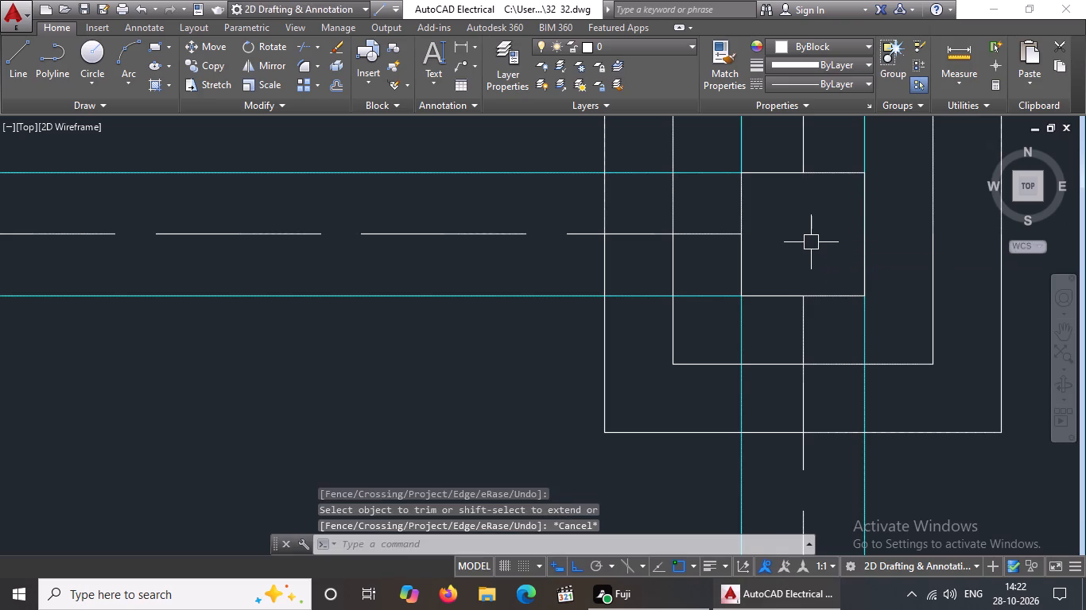
Erase both diagonal lines inside the column square at the left end of the third beam.
{"action": "scroll", "coordinate": [811, 242], "scroll_direction": "down", "scroll_amount": 9}
{"action": "scroll", "coordinate": [811, 242], "scroll_direction": "up", "scroll_amount": 3}
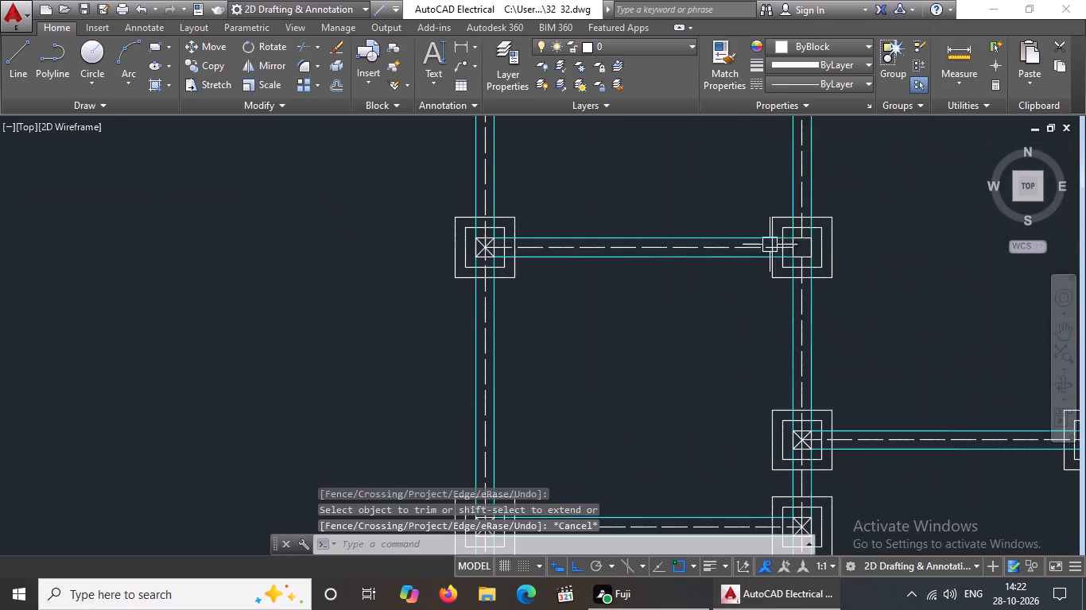
{"action": "scroll", "coordinate": [399, 253], "scroll_direction": "up", "scroll_amount": 3}
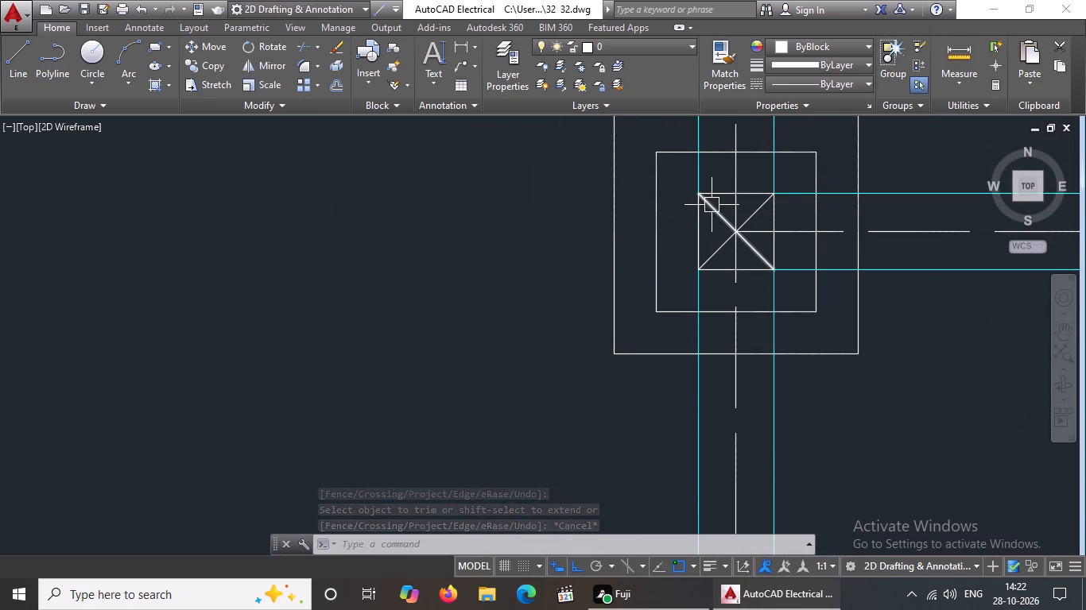
{"action": "left_click", "coordinate": [712, 205]}
{"action": "key", "text": "Delete"}
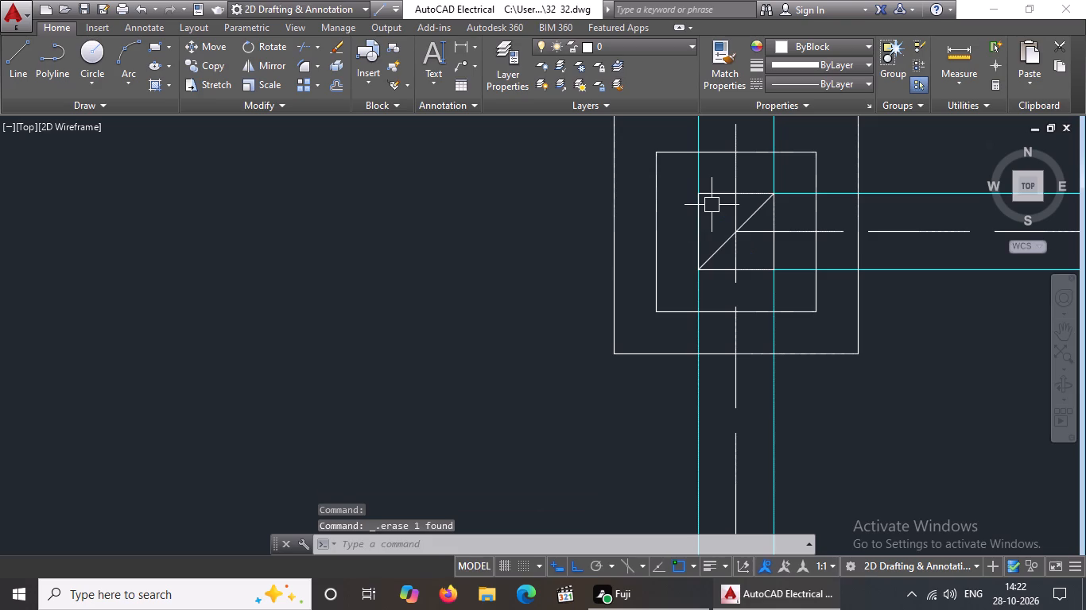
{"action": "left_click", "coordinate": [715, 235]}
{"action": "left_click", "coordinate": [716, 247]}
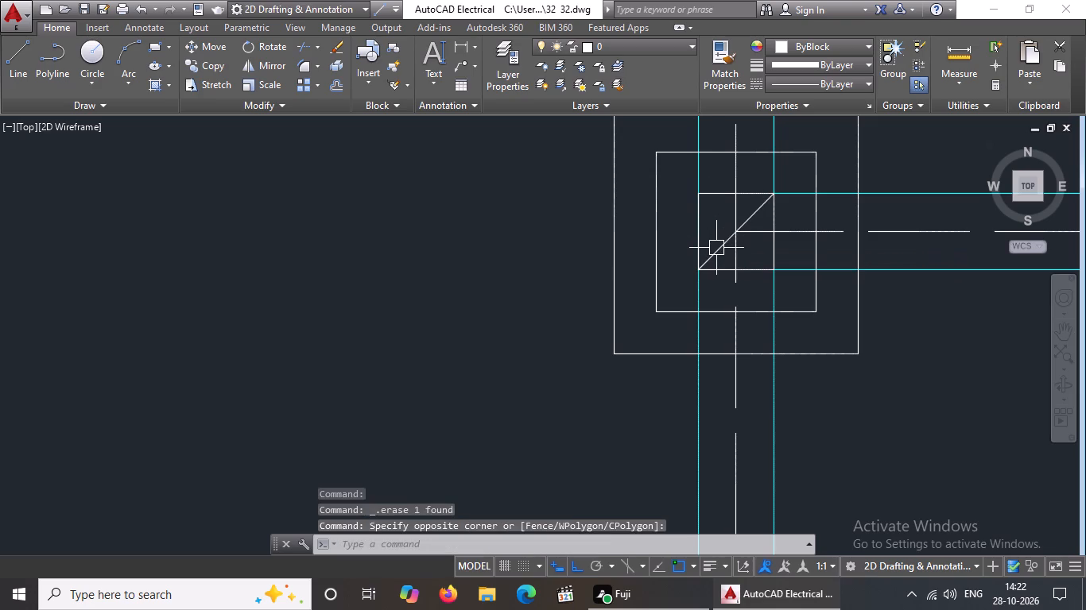
{"action": "left_click", "coordinate": [716, 248]}
{"action": "key", "text": "Delete"}
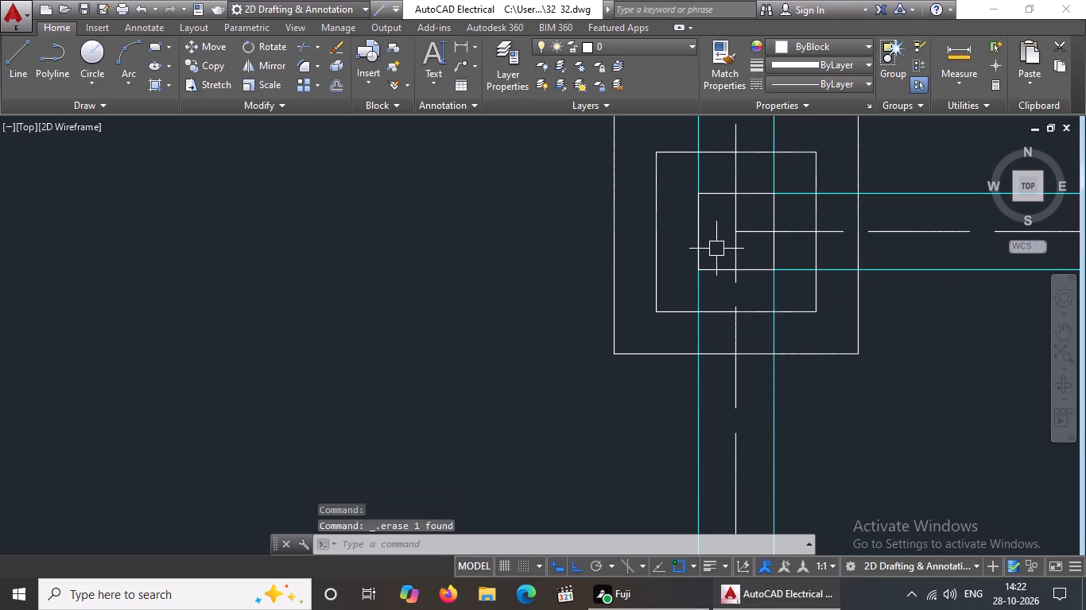
{"action": "key", "text": "Escape"}
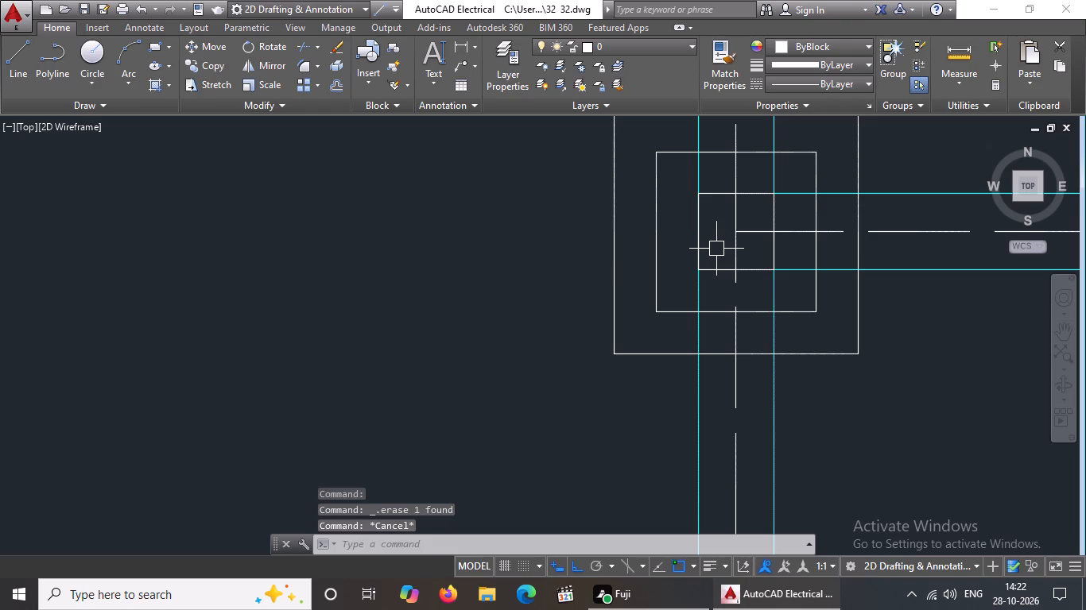
Trim the three centre-line ends inside the column square at the left end of the third beam from the top.
{"action": "type", "text": "TR"}
{"action": "key", "text": "Return"}
{"action": "key", "text": "Return"}
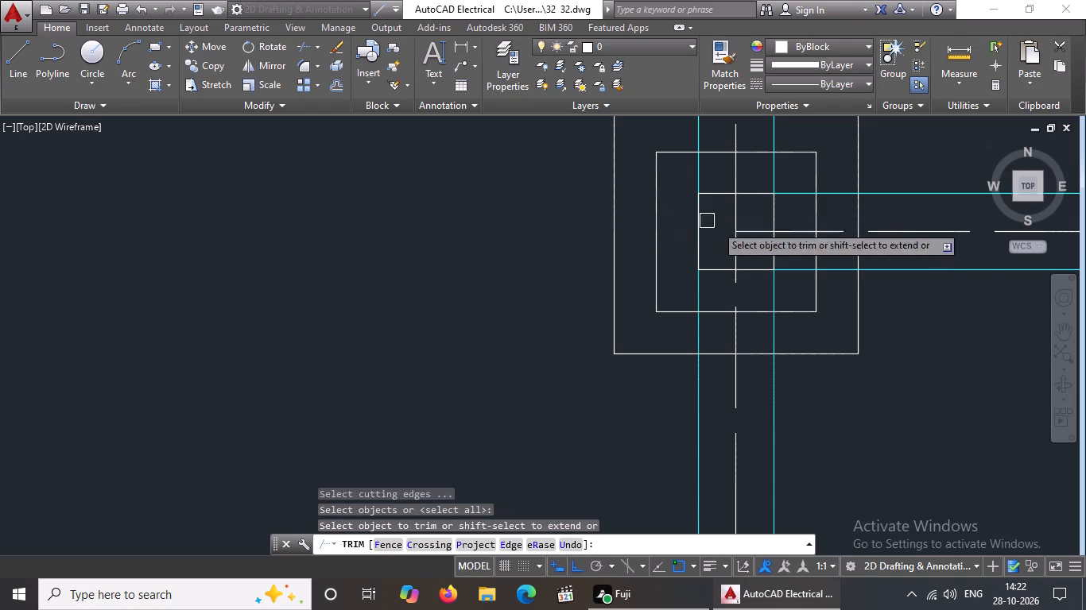
{"action": "left_click", "coordinate": [739, 250]}
{"action": "left_click", "coordinate": [751, 235]}
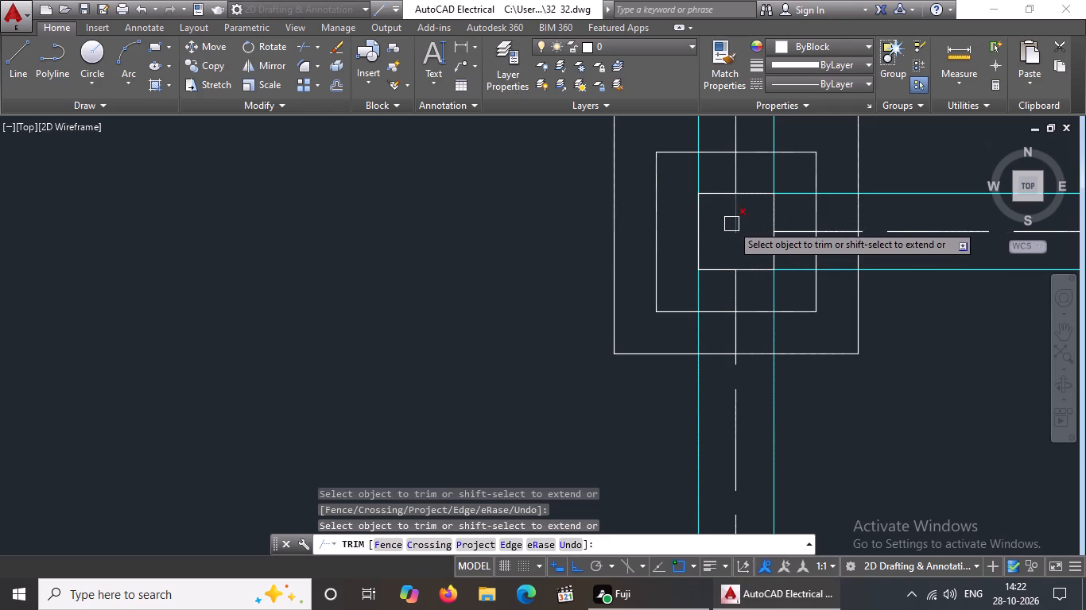
{"action": "left_click_drag", "start_coordinate": [731, 224], "coordinate": [731, 263]}
{"action": "scroll", "coordinate": [771, 300], "scroll_direction": "down", "scroll_amount": 6}
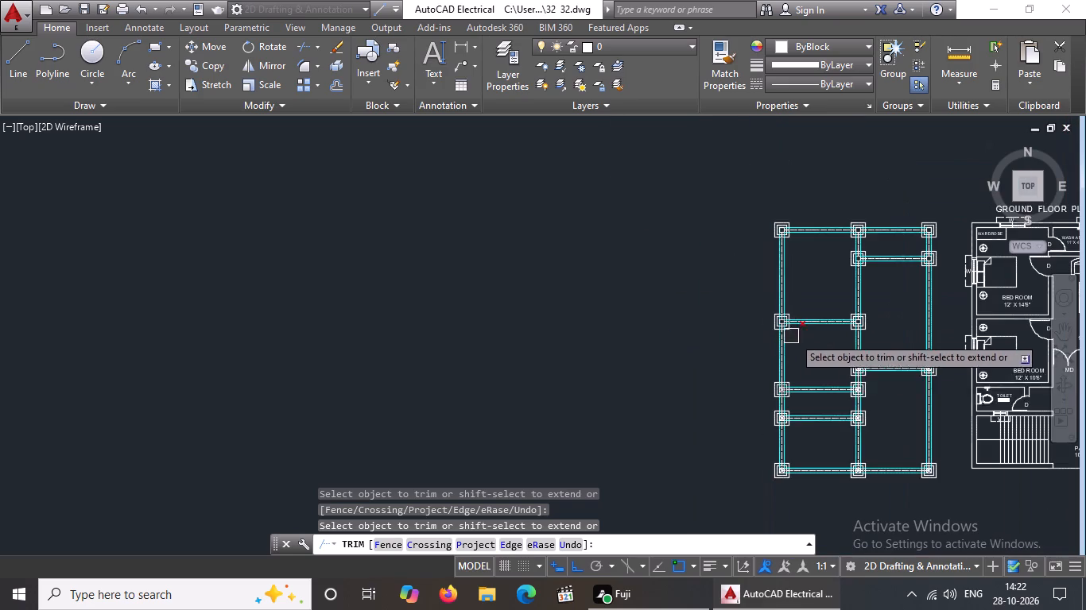
{"action": "key", "text": "Escape"}
Erase both diagonals in the middle-line column square at the left end of the fourth beam from the top.
{"action": "scroll", "coordinate": [871, 376], "scroll_direction": "up", "scroll_amount": 4}
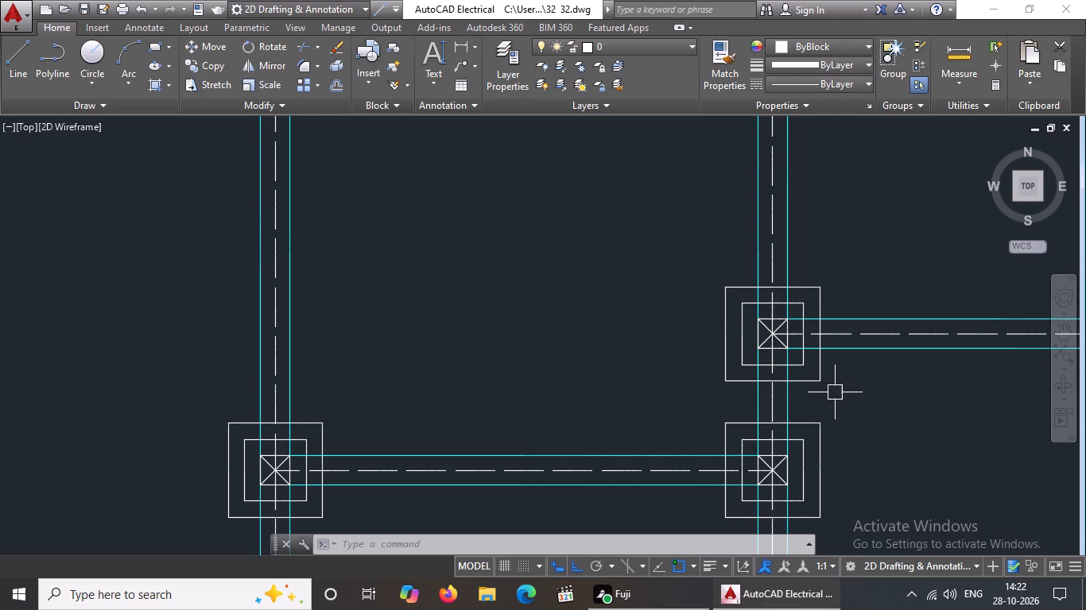
{"action": "scroll", "coordinate": [805, 350], "scroll_direction": "up", "scroll_amount": 2}
{"action": "left_click", "coordinate": [748, 338]}
{"action": "key", "text": "Delete"}
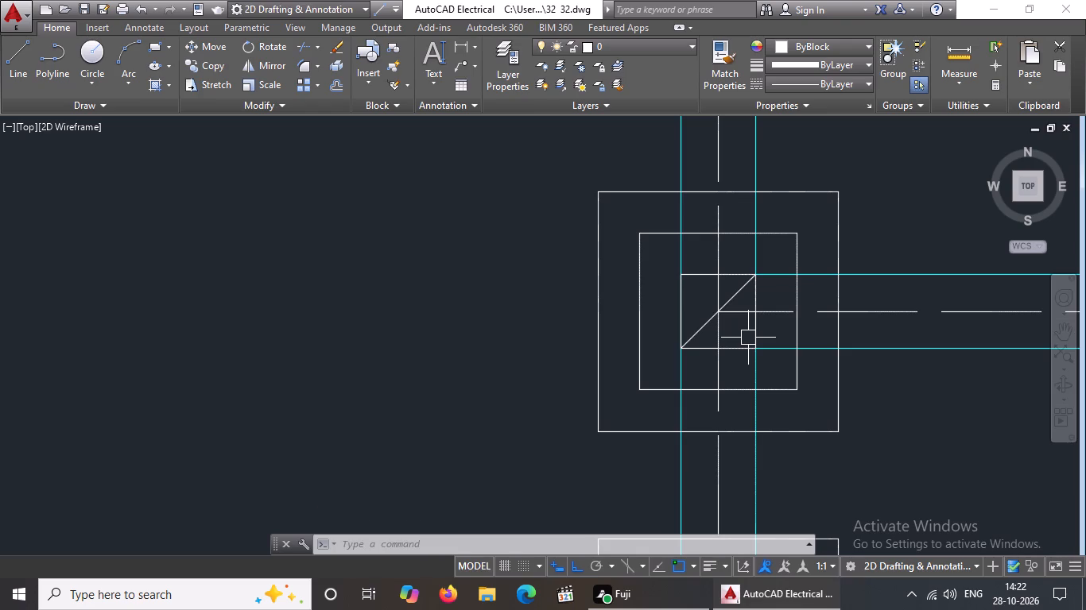
{"action": "left_click", "coordinate": [700, 330]}
{"action": "key", "text": "Delete"}
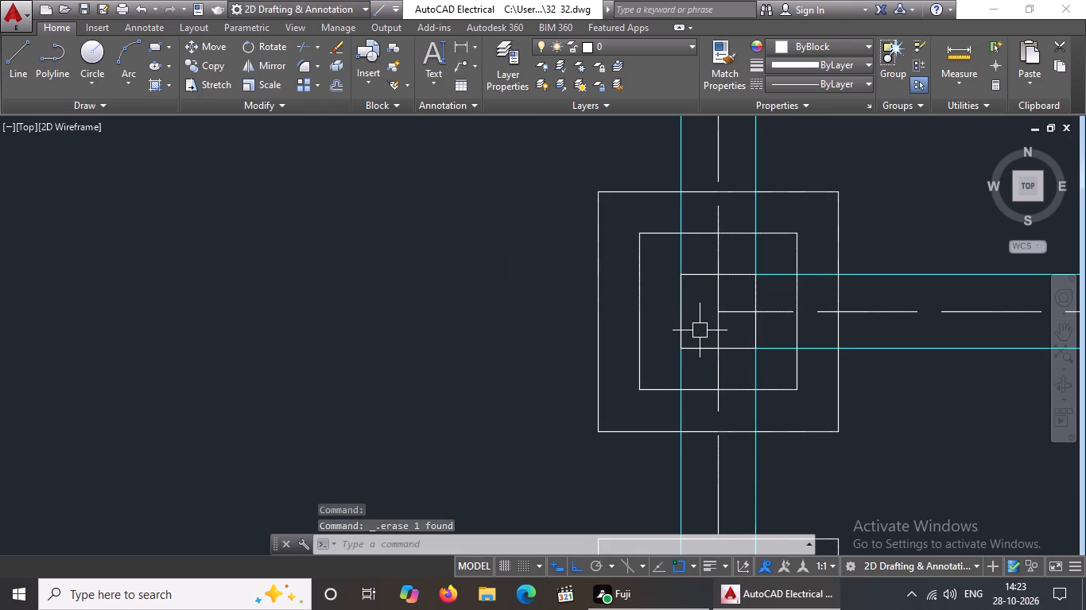
Trim the three centre-line ends inside the column square at the left end of the fourth beam.
{"action": "type", "text": "TR"}
{"action": "key", "text": "Return"}
{"action": "key", "text": "Return"}
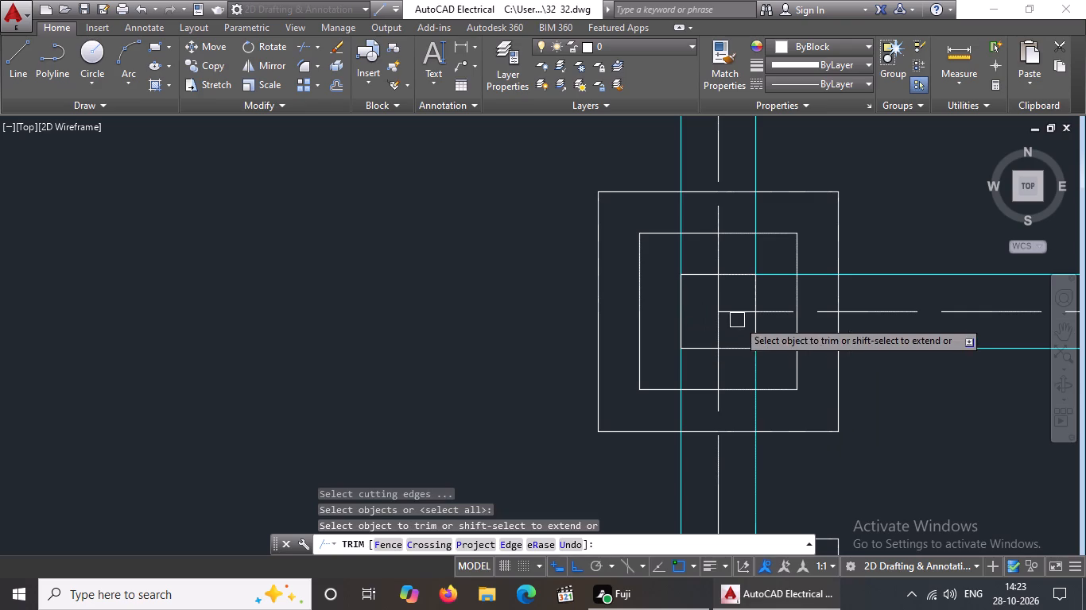
{"action": "left_click", "coordinate": [719, 341]}
{"action": "left_click", "coordinate": [741, 315]}
{"action": "left_click", "coordinate": [720, 307]}
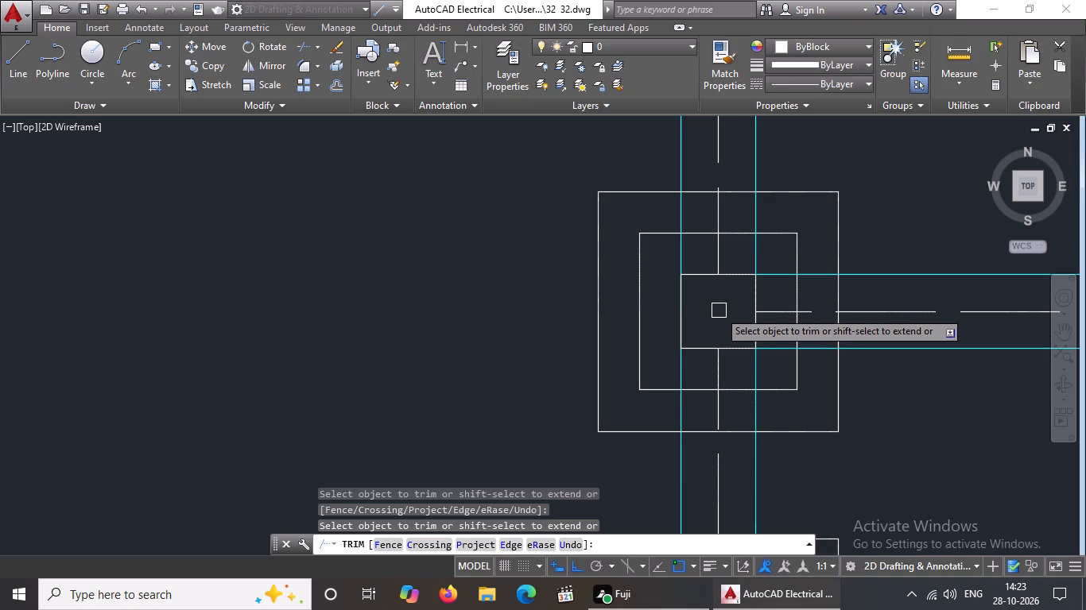
Trim the three centre-line ends inside the column square at the right end of the fourth beam.
{"action": "scroll", "coordinate": [717, 304], "scroll_direction": "down", "scroll_amount": 4}
{"action": "scroll", "coordinate": [898, 299], "scroll_direction": "up", "scroll_amount": 6}
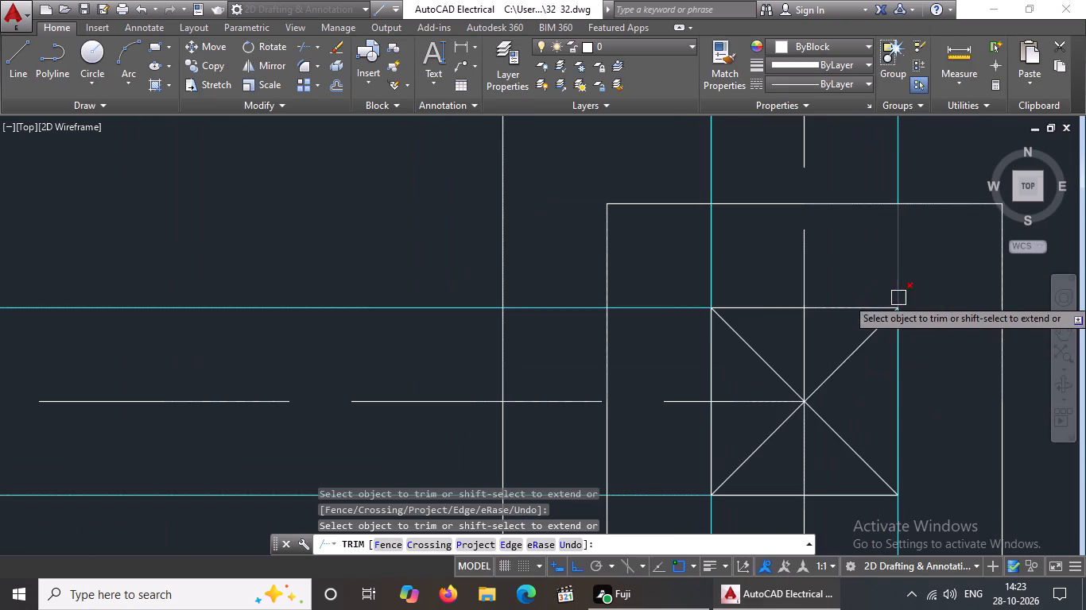
{"action": "left_click", "coordinate": [809, 348]}
{"action": "left_click", "coordinate": [735, 398]}
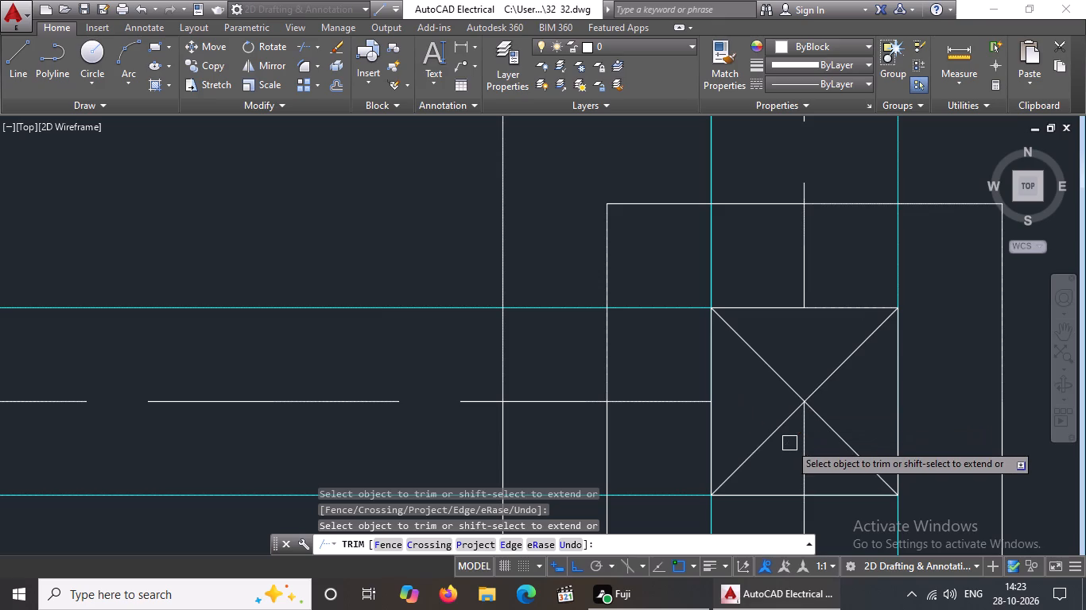
{"action": "left_click", "coordinate": [799, 443]}
{"action": "key", "text": "Escape"}
Erase both diagonal lines inside the column square at the right end of the fourth beam.
{"action": "left_click", "coordinate": [788, 431]}
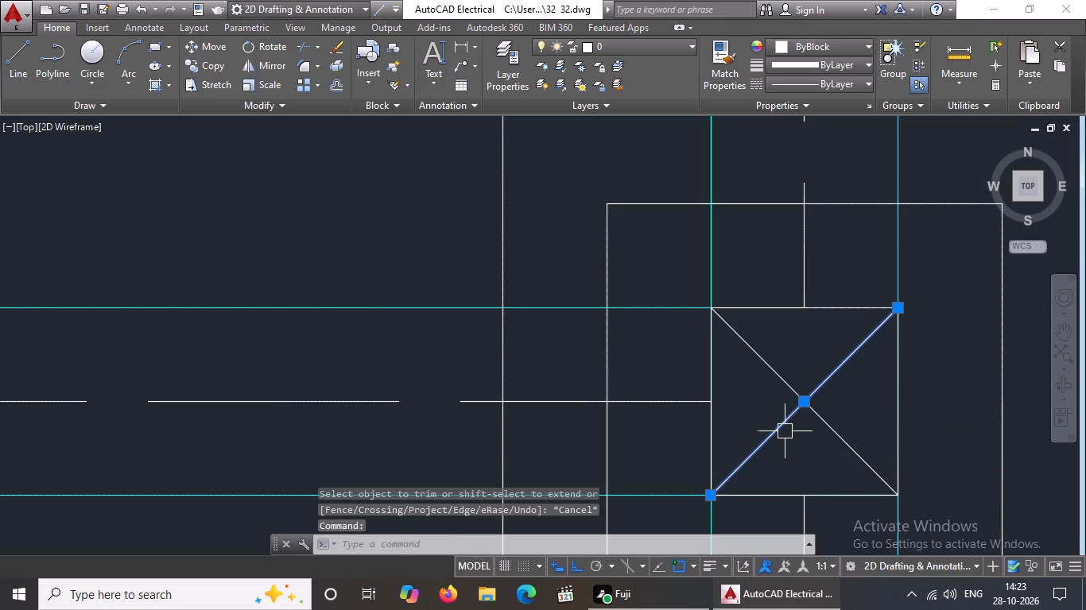
{"action": "key", "text": "Delete"}
{"action": "left_click", "coordinate": [817, 415]}
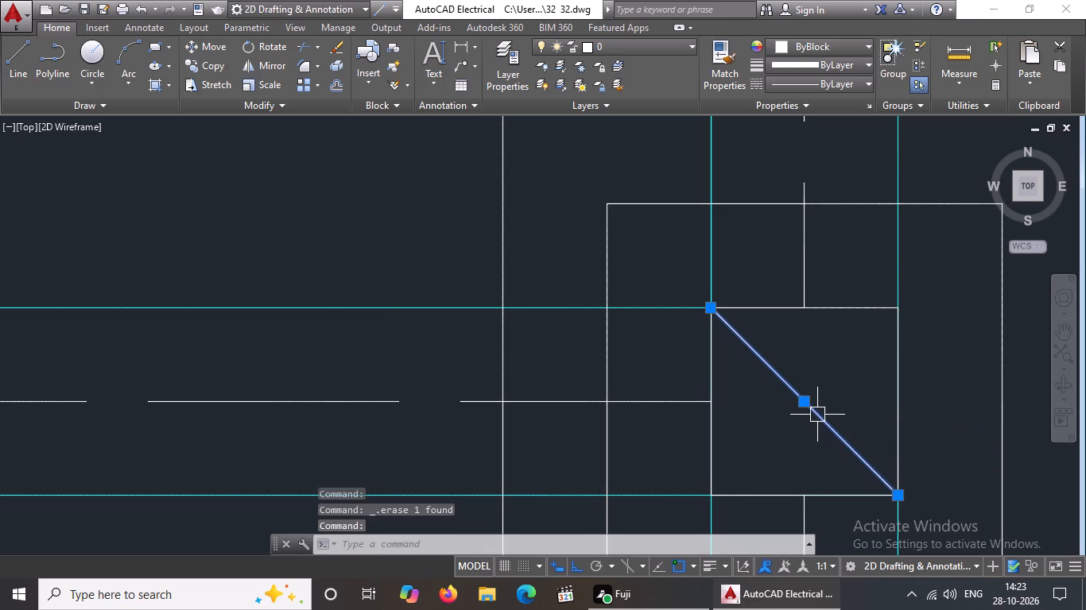
{"action": "key", "text": "Delete"}
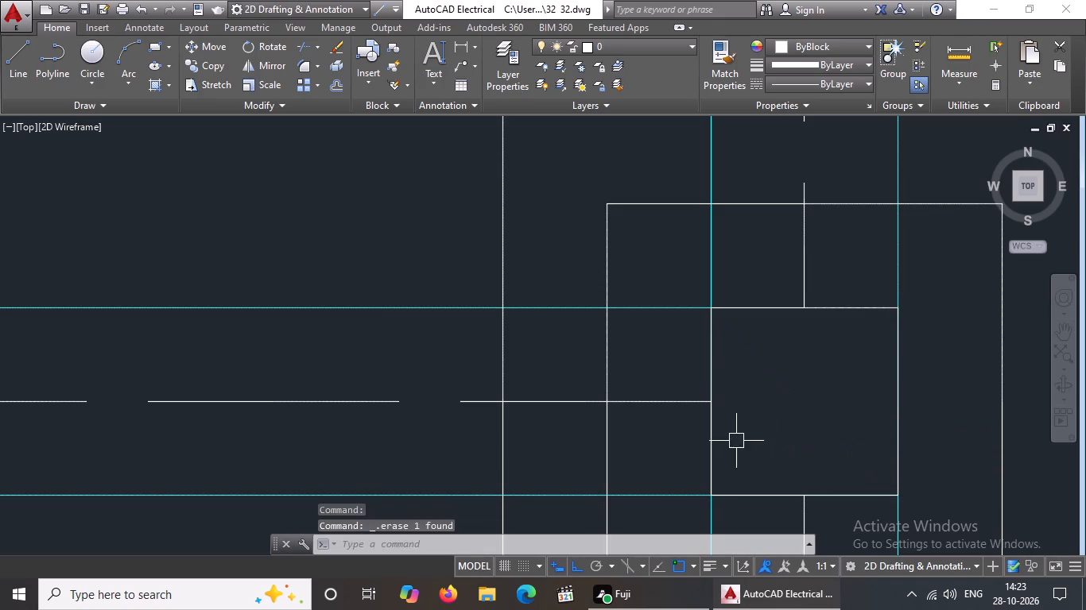
Erase both diagonals in the middle-line column square at the right end of the fifth beam from the top.
{"action": "scroll", "coordinate": [709, 405], "scroll_direction": "down", "scroll_amount": 7}
{"action": "scroll", "coordinate": [606, 454], "scroll_direction": "up", "scroll_amount": 1}
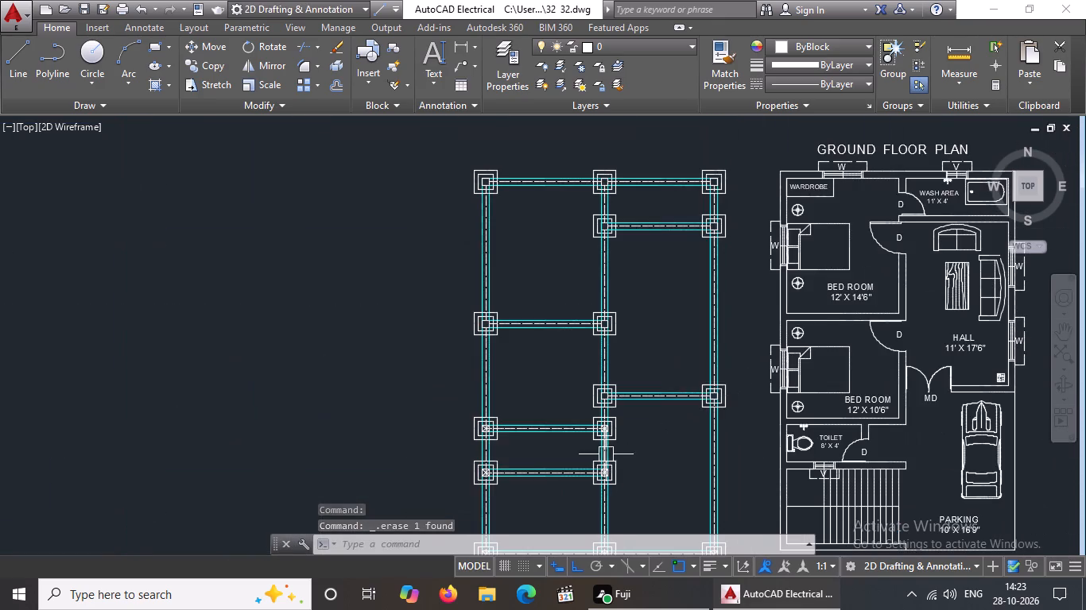
{"action": "scroll", "coordinate": [606, 454], "scroll_direction": "up", "scroll_amount": 2}
{"action": "scroll", "coordinate": [584, 373], "scroll_direction": "up", "scroll_amount": 2}
{"action": "left_click", "coordinate": [623, 341]}
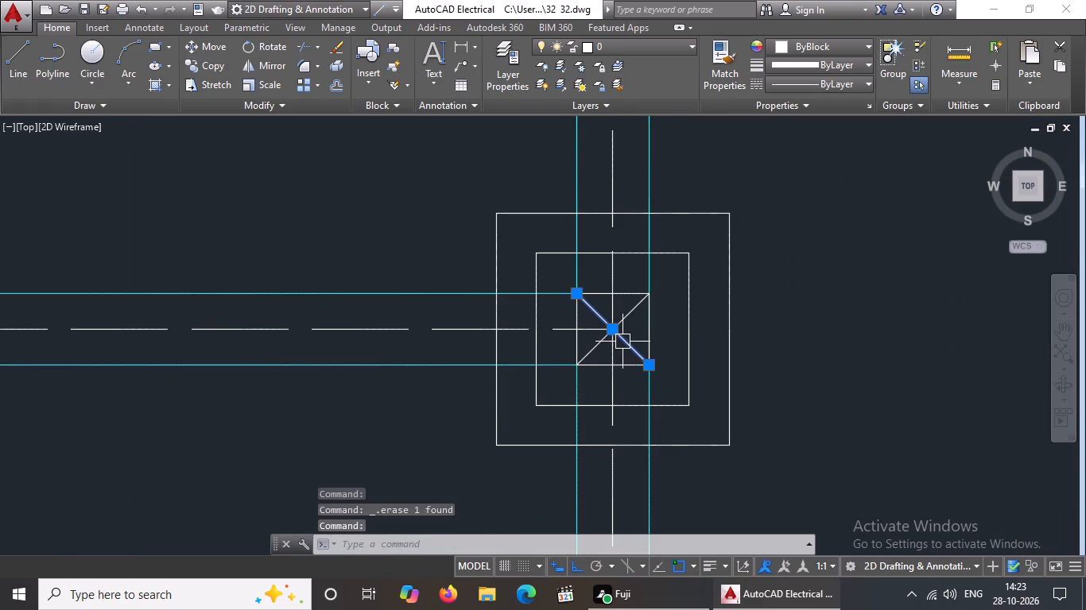
{"action": "key", "text": "Delete"}
{"action": "scroll", "coordinate": [623, 342], "scroll_direction": "up", "scroll_amount": 1}
{"action": "left_click", "coordinate": [634, 288]}
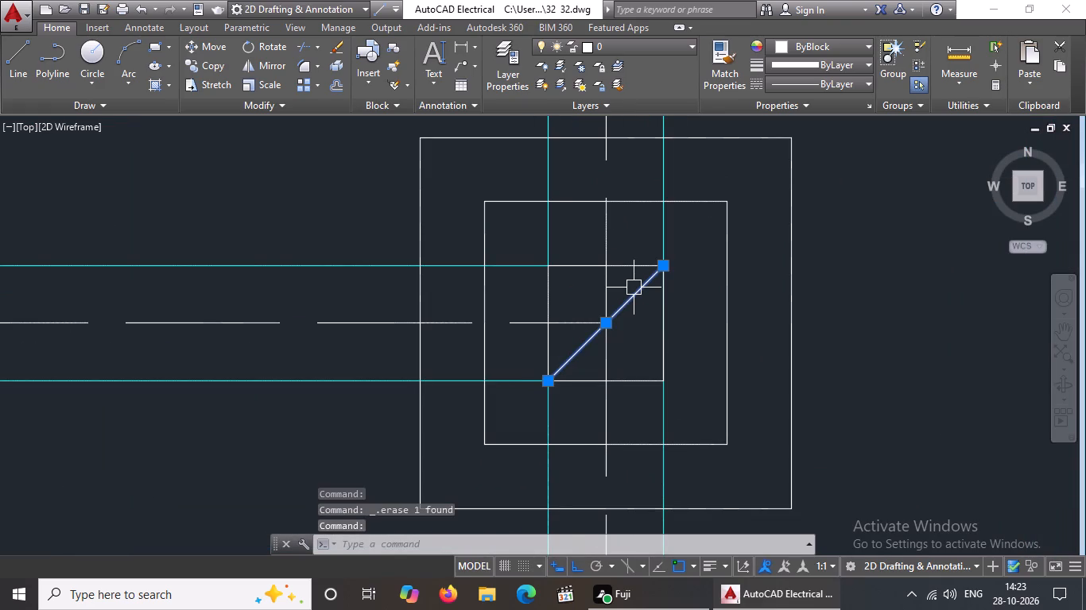
{"action": "key", "text": "Delete"}
Trim the three centre-line ends inside the column square at the right end of the fifth beam.
{"action": "type", "text": "TR"}
{"action": "key", "text": "Return"}
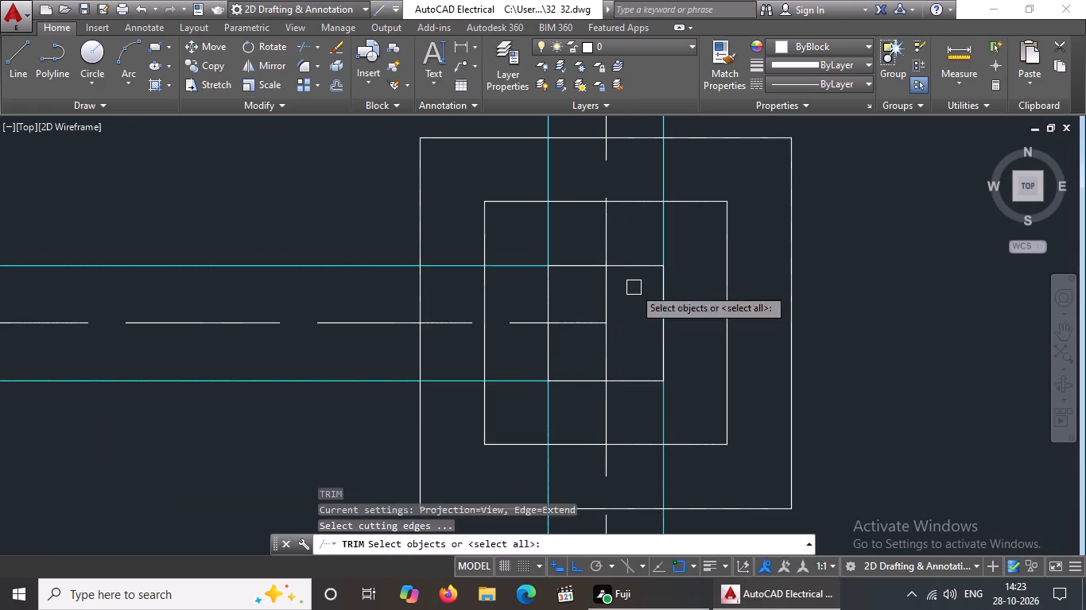
{"action": "key", "text": "Return"}
{"action": "left_click", "coordinate": [604, 307]}
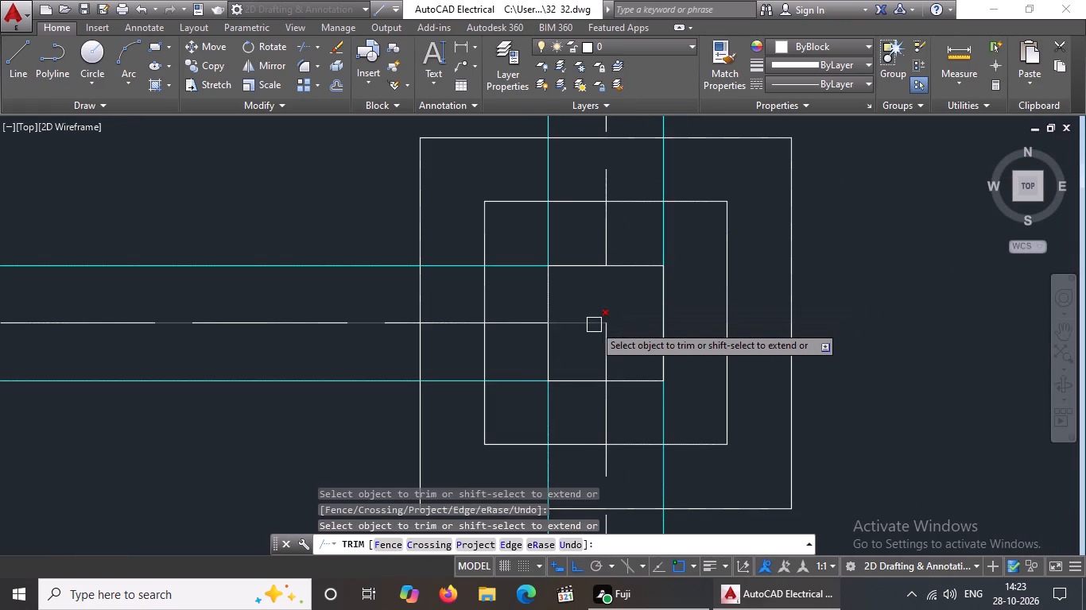
{"action": "left_click", "coordinate": [594, 325]}
{"action": "left_click", "coordinate": [600, 338]}
{"action": "scroll", "coordinate": [623, 331], "scroll_direction": "down", "scroll_amount": 5}
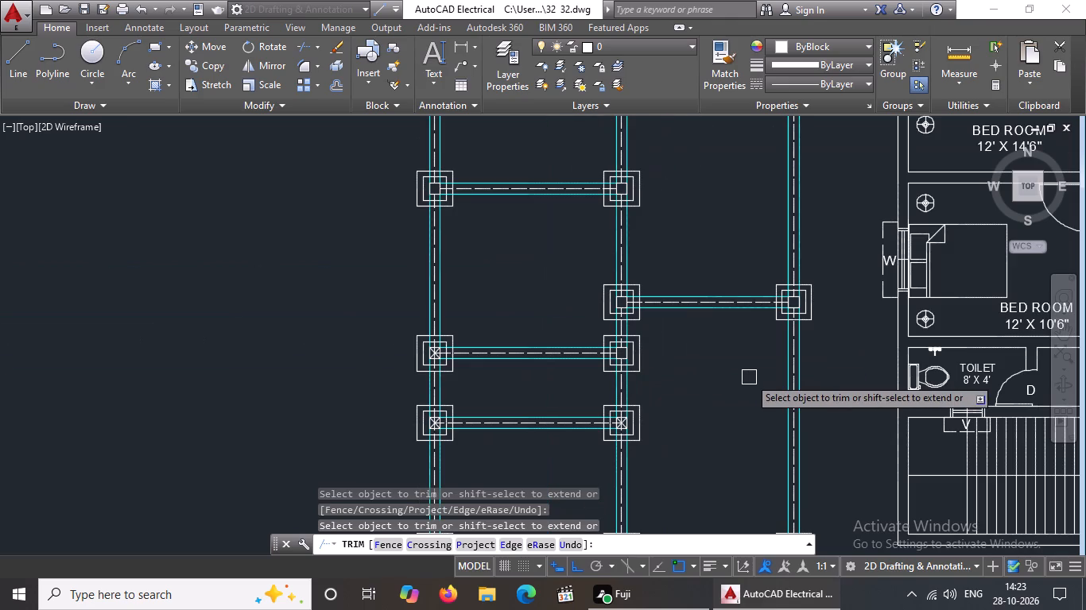
{"action": "key", "text": "Escape"}
Erase both diagonal lines inside the column square at the left end of the fifth beam.
{"action": "scroll", "coordinate": [429, 356], "scroll_direction": "up", "scroll_amount": 5}
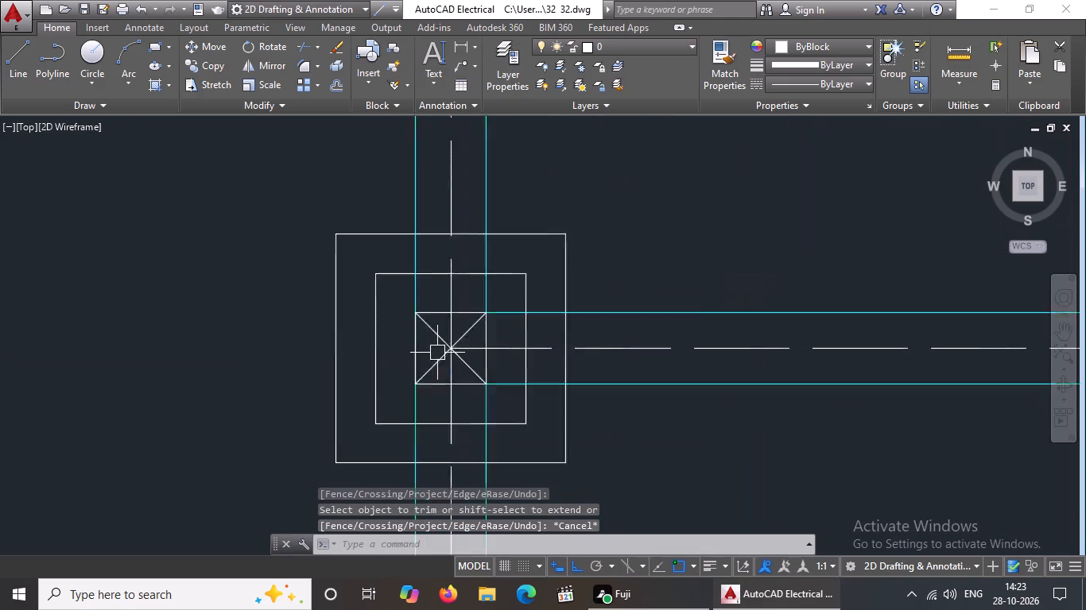
{"action": "scroll", "coordinate": [437, 353], "scroll_direction": "up", "scroll_amount": 1}
{"action": "left_click", "coordinate": [436, 330]}
{"action": "key", "text": "Delete"}
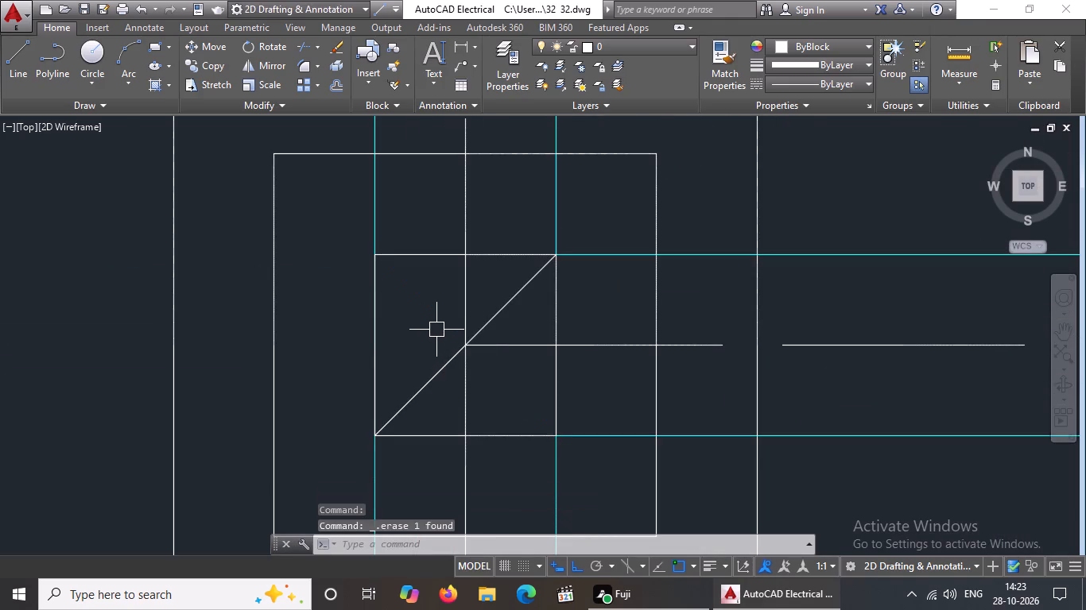
{"action": "left_click", "coordinate": [446, 371]}
{"action": "key", "text": "Delete"}
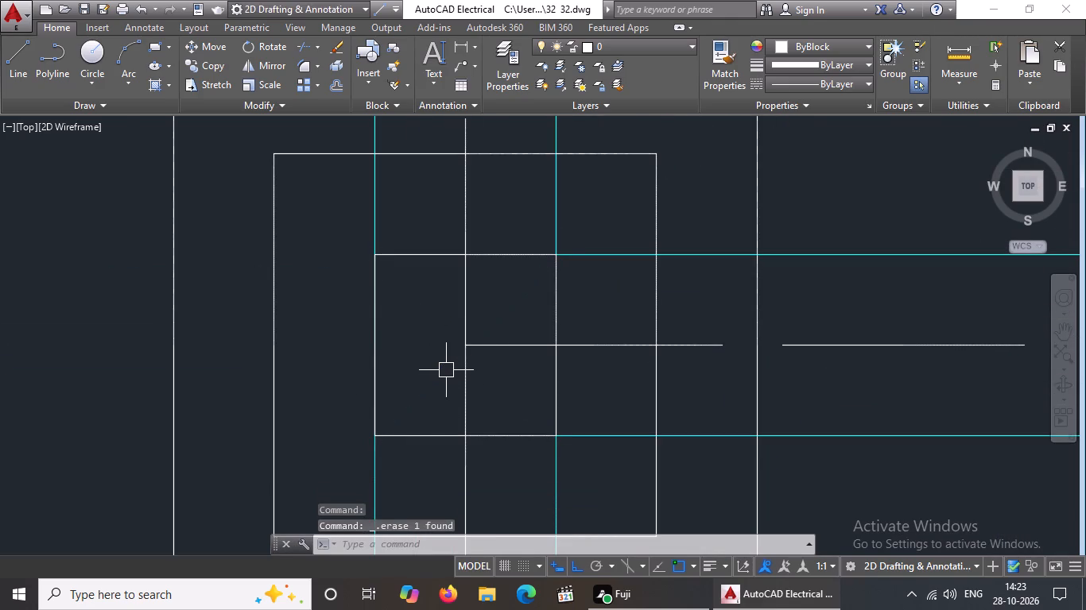
Trim the three centre-line ends inside the column square at the left end of the fifth beam.
{"action": "type", "text": "TR"}
{"action": "key", "text": "Return"}
{"action": "key", "text": "Return"}
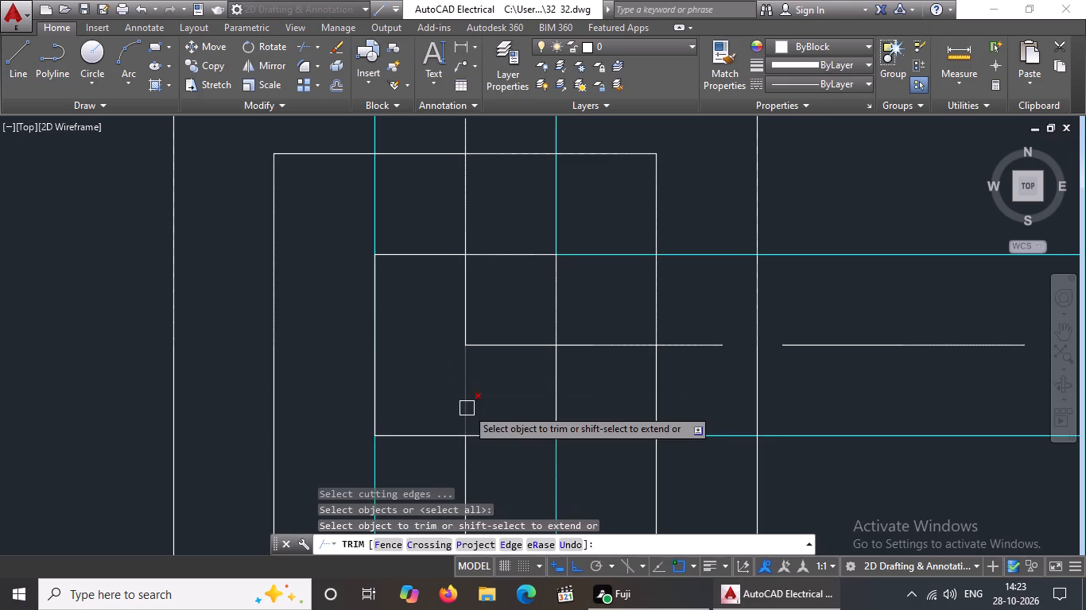
{"action": "left_click", "coordinate": [467, 408]}
{"action": "left_click", "coordinate": [519, 346]}
{"action": "left_click", "coordinate": [464, 307]}
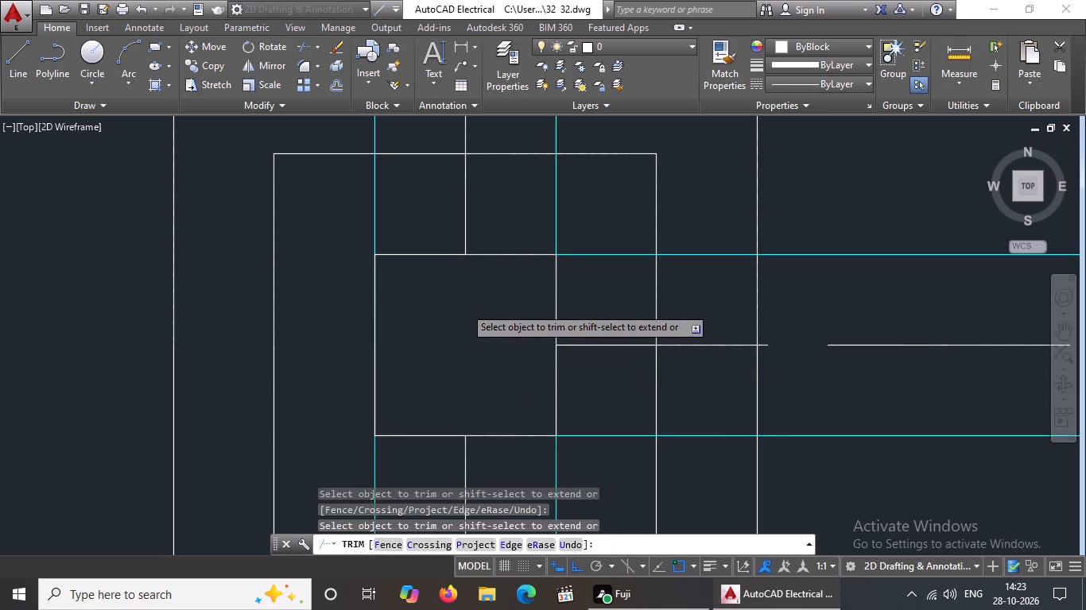
{"action": "scroll", "coordinate": [482, 371], "scroll_direction": "down", "scroll_amount": 5}
{"action": "key", "text": "Escape"}
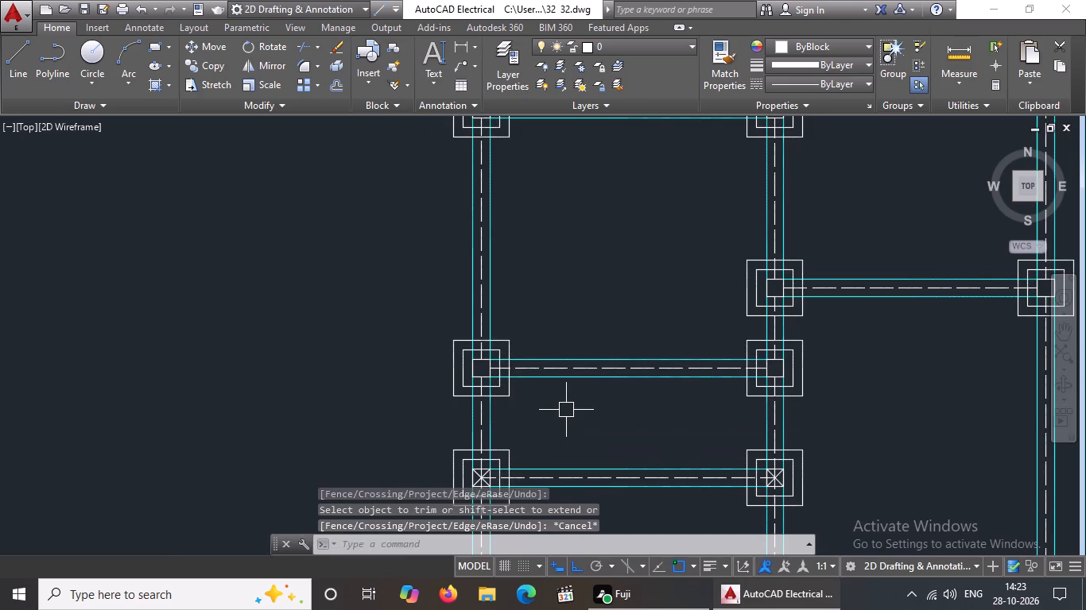
Trim the three centre-line ends inside the middle-line column square at the right end of the sixth beam from the top.
{"action": "type", "text": "TR"}
{"action": "key", "text": "Return"}
{"action": "key", "text": "Return"}
{"action": "scroll", "coordinate": [567, 410], "scroll_direction": "down", "scroll_amount": 3}
{"action": "scroll", "coordinate": [630, 419], "scroll_direction": "up", "scroll_amount": 3}
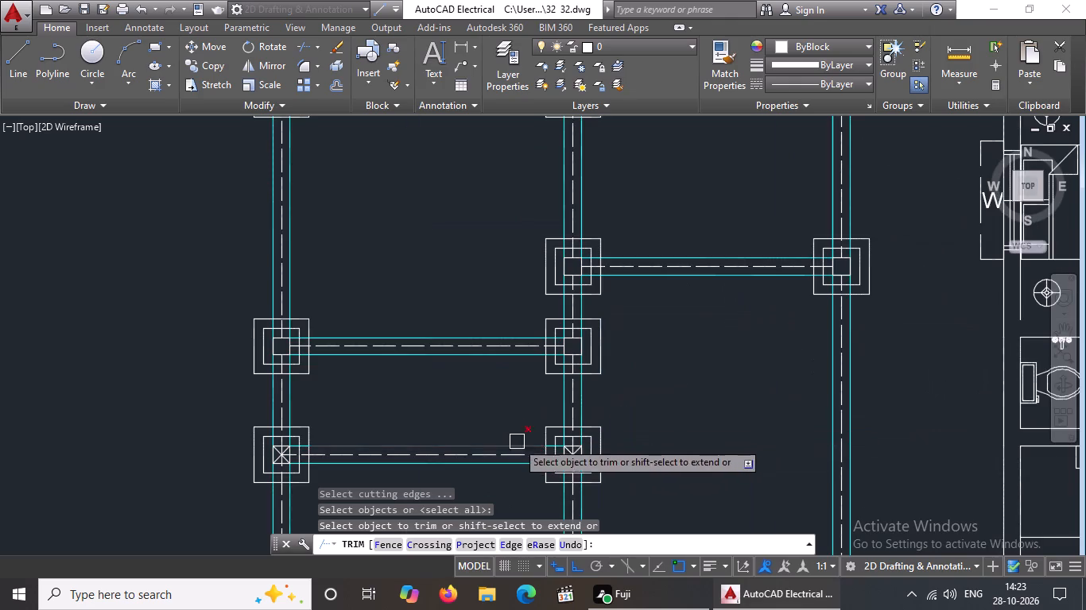
{"action": "scroll", "coordinate": [570, 453], "scroll_direction": "up", "scroll_amount": 6}
{"action": "left_click_drag", "start_coordinate": [534, 487], "coordinate": [546, 475]}
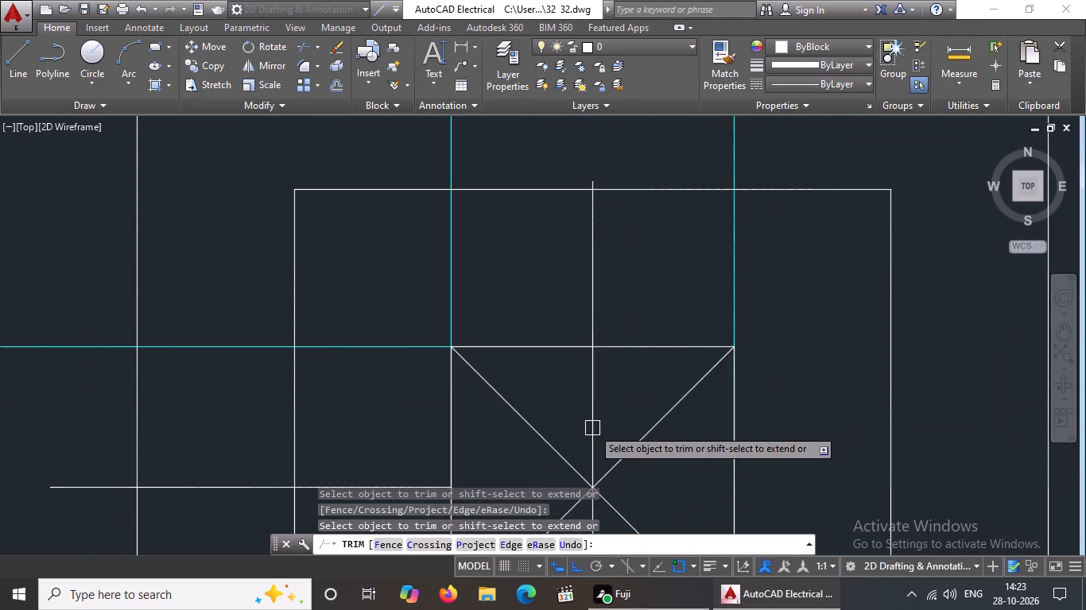
{"action": "left_click", "coordinate": [591, 427]}
{"action": "scroll", "coordinate": [603, 403], "scroll_direction": "down", "scroll_amount": 3}
{"action": "left_click", "coordinate": [596, 443]}
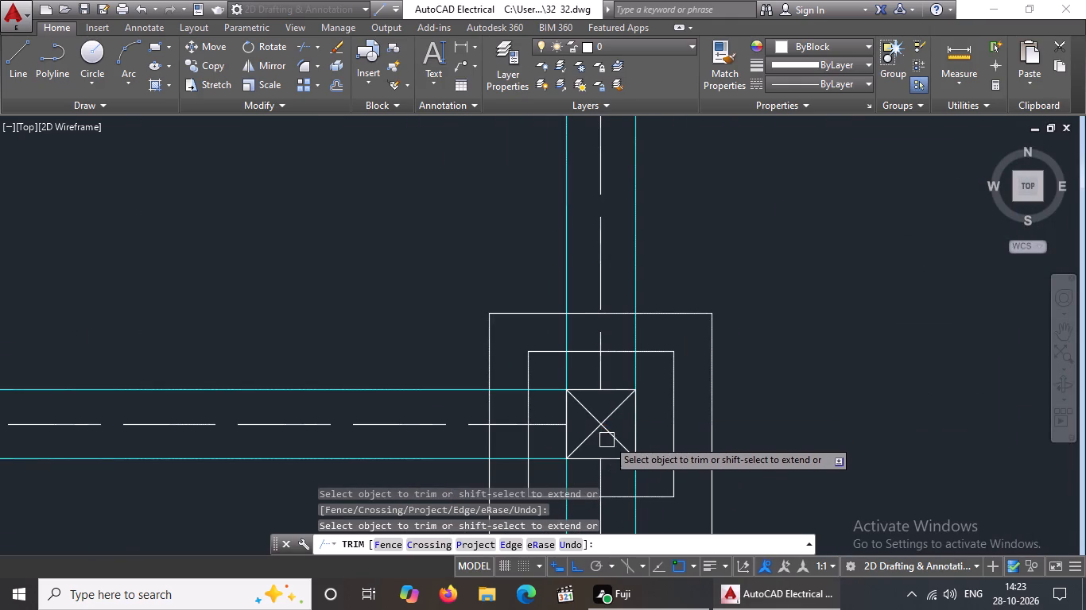
{"action": "key", "text": "Escape"}
Erase both diagonal lines inside the column square at the right end of the sixth beam.
{"action": "left_click", "coordinate": [613, 438]}
{"action": "key", "text": "Delete"}
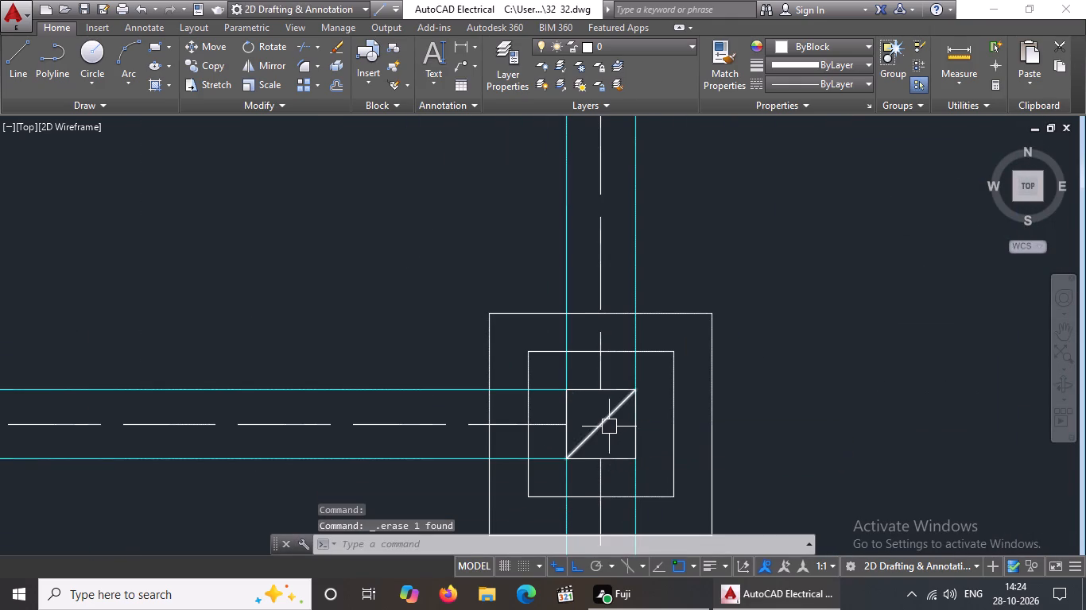
{"action": "left_click", "coordinate": [608, 423]}
{"action": "key", "text": "Delete"}
Erase the diagonal lines inside the column square at the left end of the sixth beam.
{"action": "scroll", "coordinate": [601, 427], "scroll_direction": "down", "scroll_amount": 4}
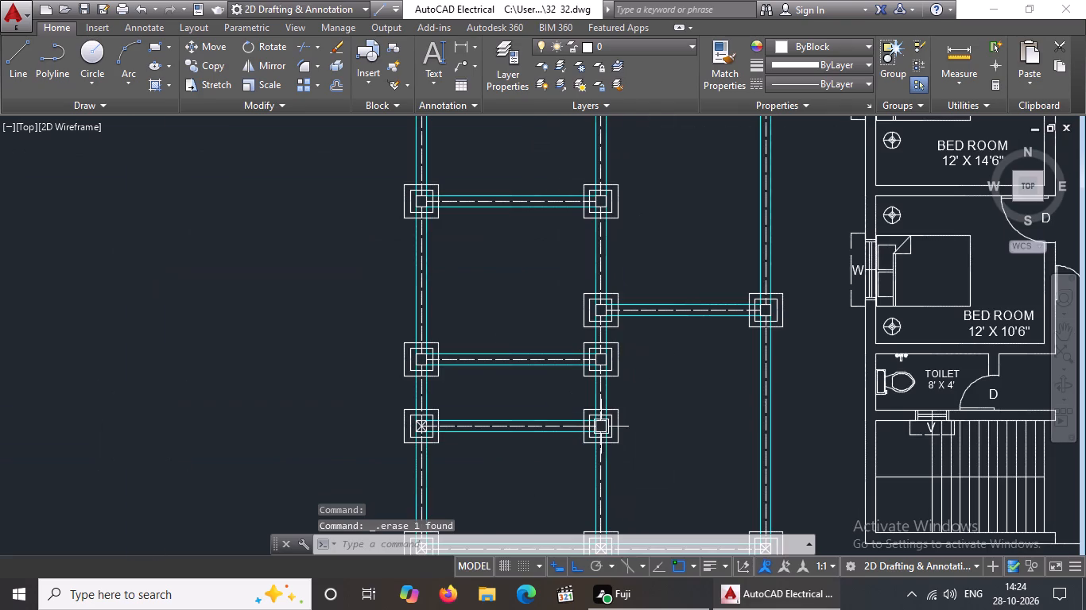
{"action": "scroll", "coordinate": [413, 446], "scroll_direction": "up", "scroll_amount": 2}
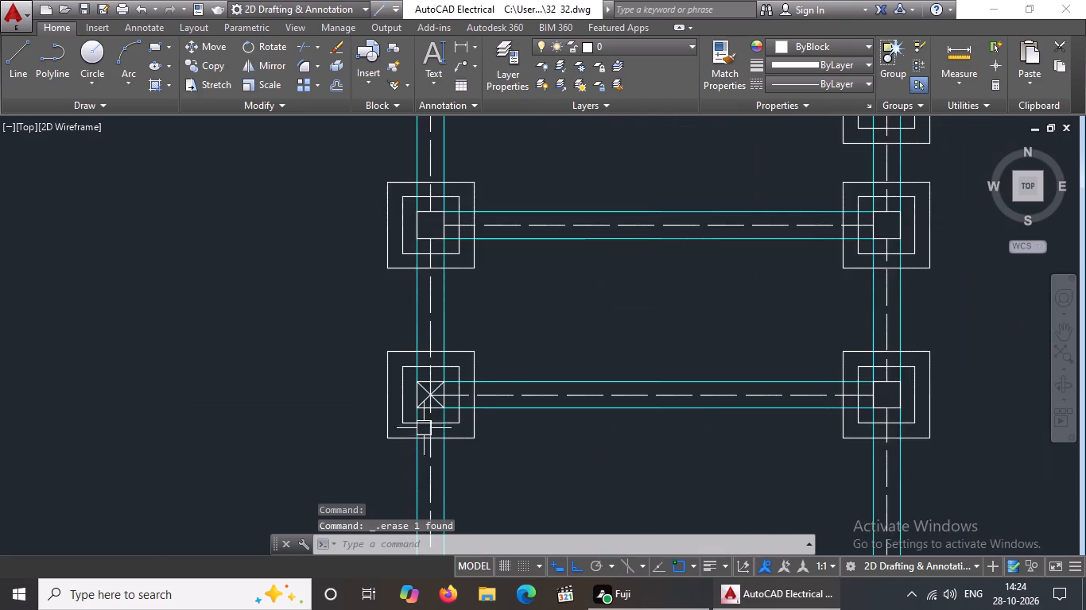
{"action": "scroll", "coordinate": [447, 390], "scroll_direction": "up", "scroll_amount": 2}
{"action": "left_click", "coordinate": [421, 415]}
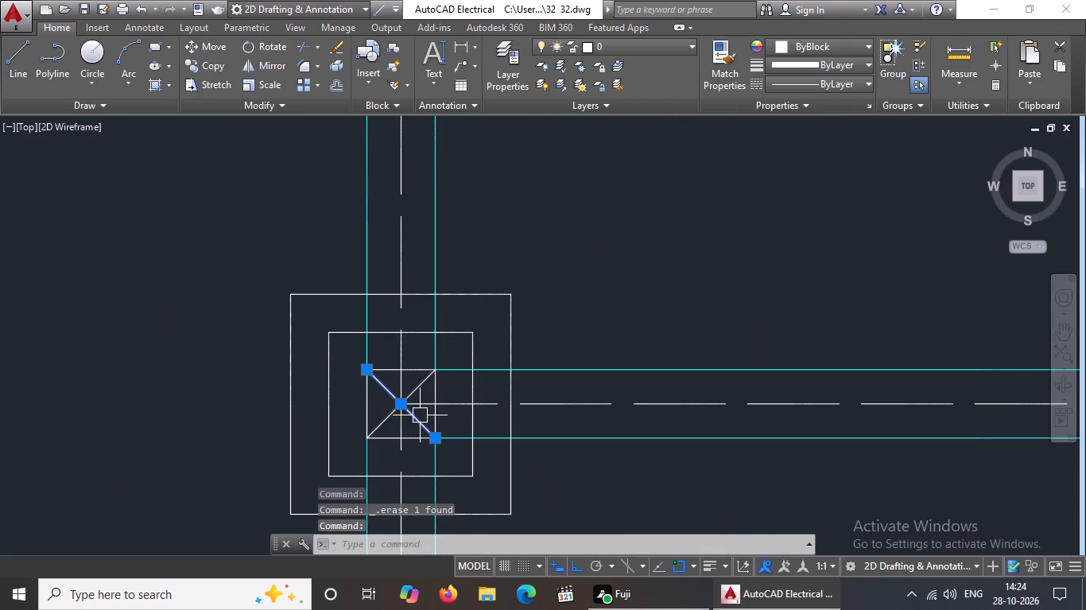
{"action": "key", "text": "Delete"}
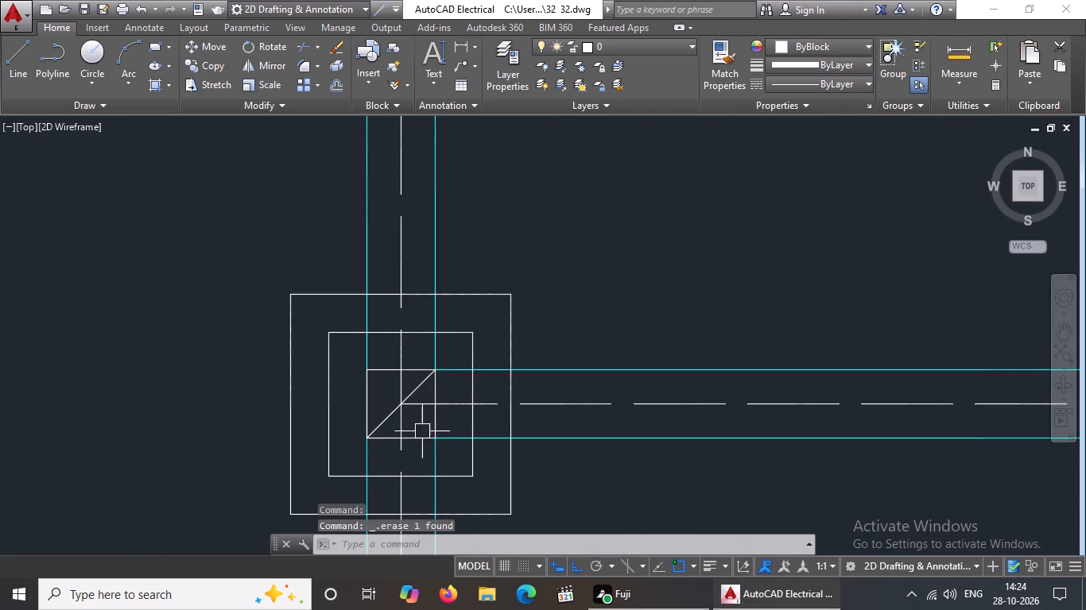
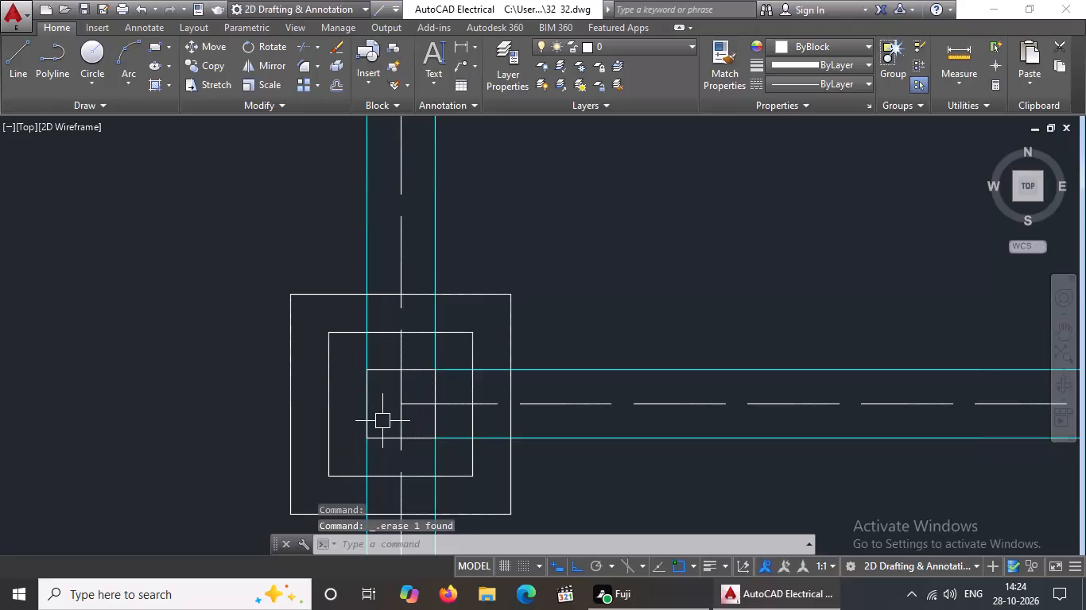
Trim the beam centerlines inside the column square of the left footing one row above the bottom row.
{"action": "type", "text": "TR"}
{"action": "key", "text": "Return"}
{"action": "key", "text": "Return"}
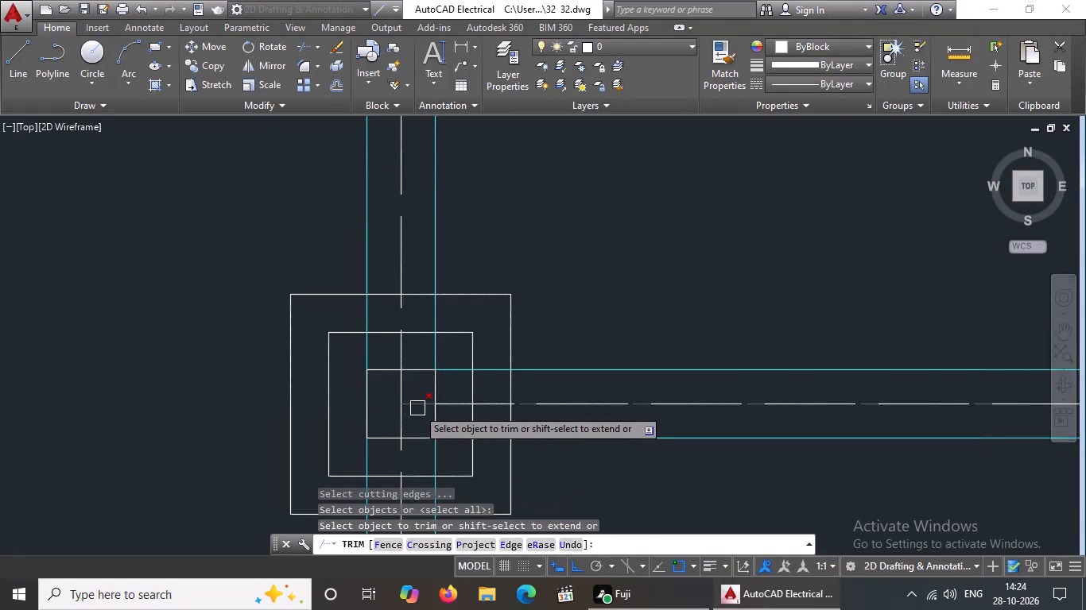
{"action": "left_click_drag", "start_coordinate": [398, 423], "coordinate": [406, 421]}
{"action": "left_click", "coordinate": [423, 407]}
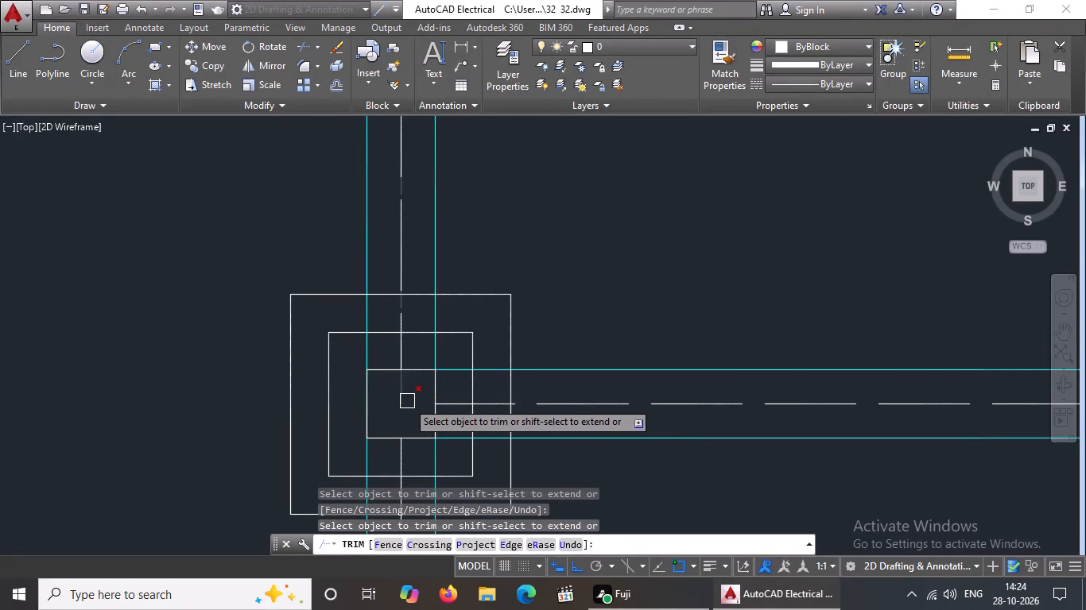
{"action": "left_click", "coordinate": [407, 401]}
{"action": "key", "text": "Escape"}
{"action": "scroll", "coordinate": [436, 399], "scroll_direction": "down", "scroll_amount": 5}
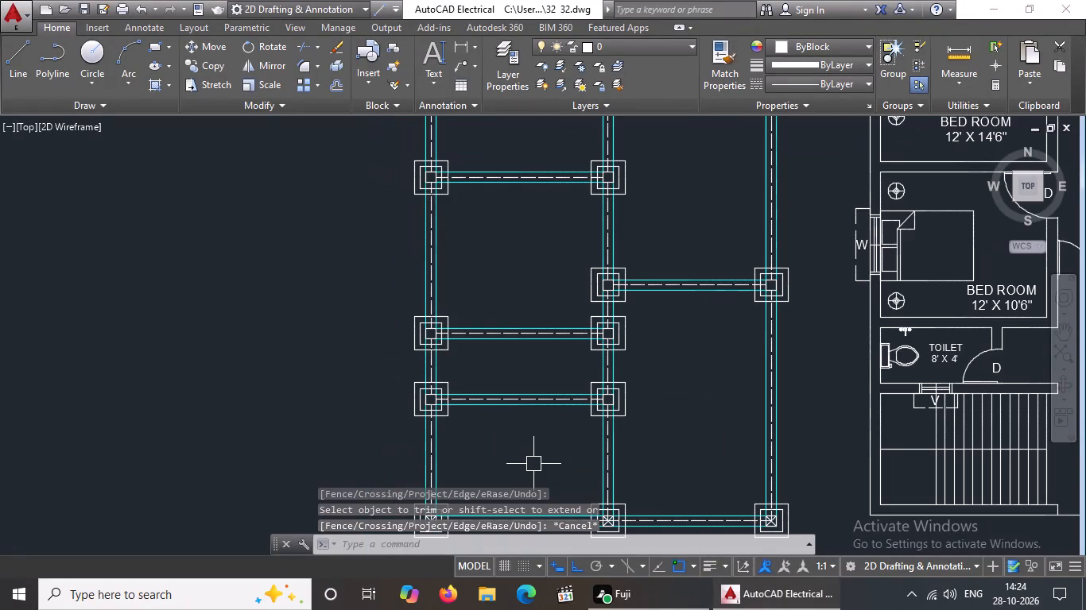
{"action": "key", "text": "Escape"}
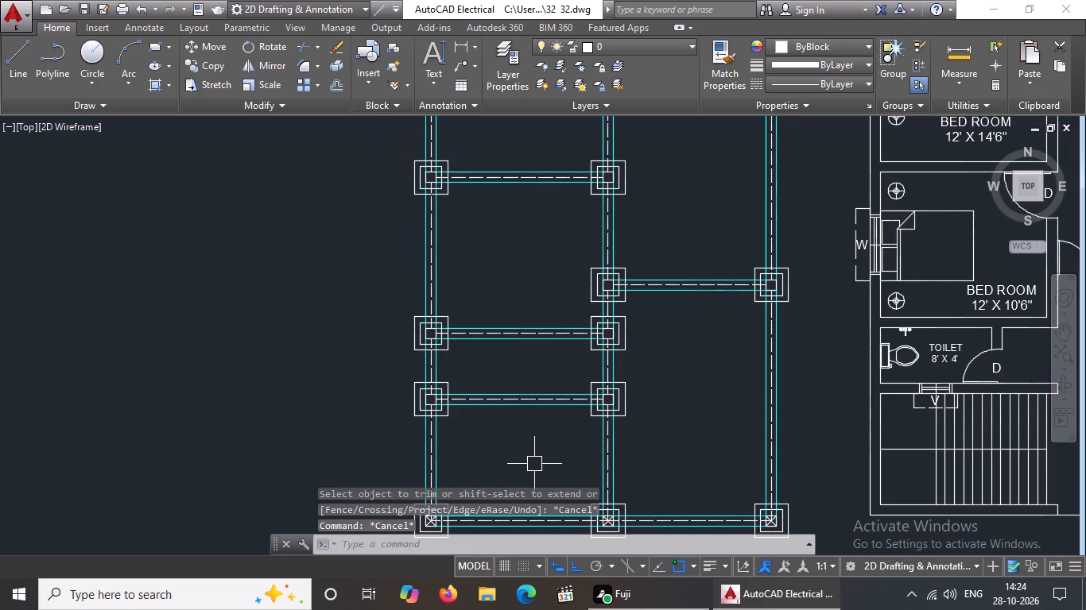
Erase both crossing diagonals inside the column square of the bottom-right corner footing.
{"action": "scroll", "coordinate": [574, 449], "scroll_direction": "down", "scroll_amount": 1}
{"action": "scroll", "coordinate": [628, 513], "scroll_direction": "up", "scroll_amount": 3}
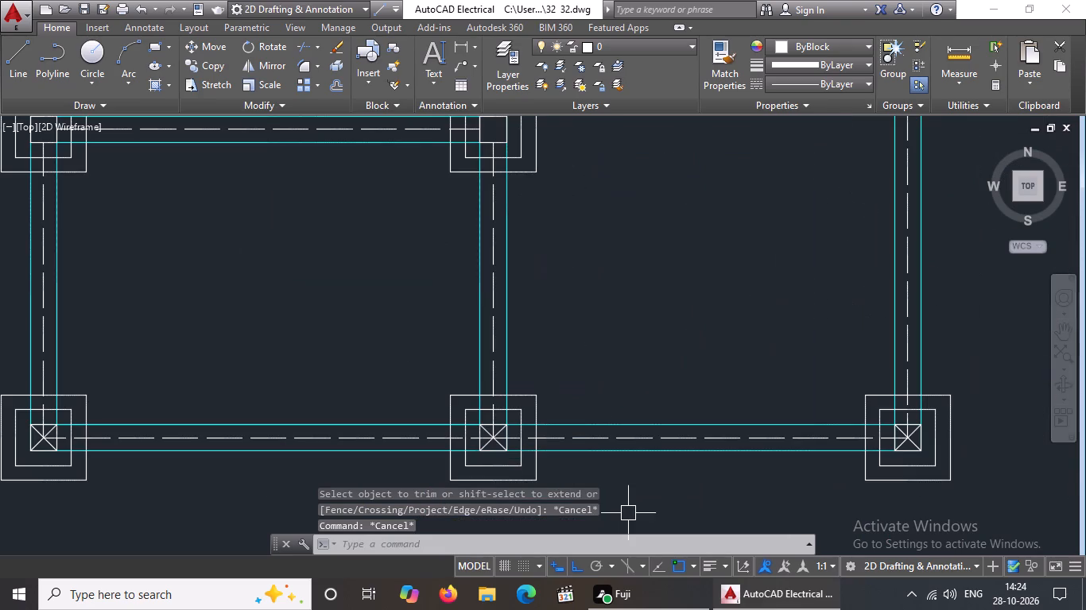
{"action": "scroll", "coordinate": [897, 443], "scroll_direction": "up", "scroll_amount": 2}
{"action": "left_click", "coordinate": [929, 438]}
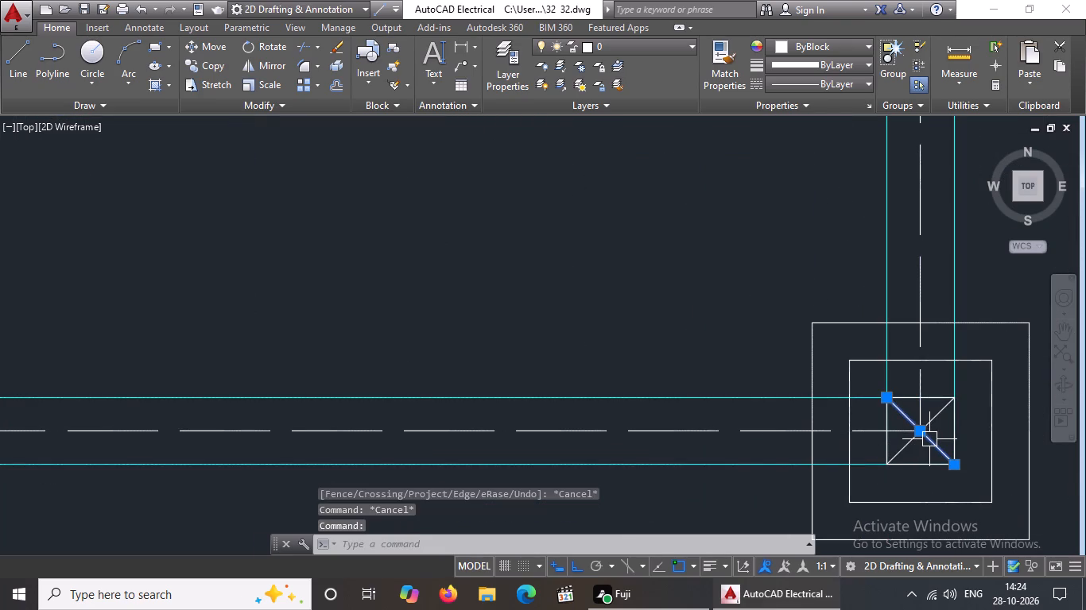
{"action": "key", "text": "Delete"}
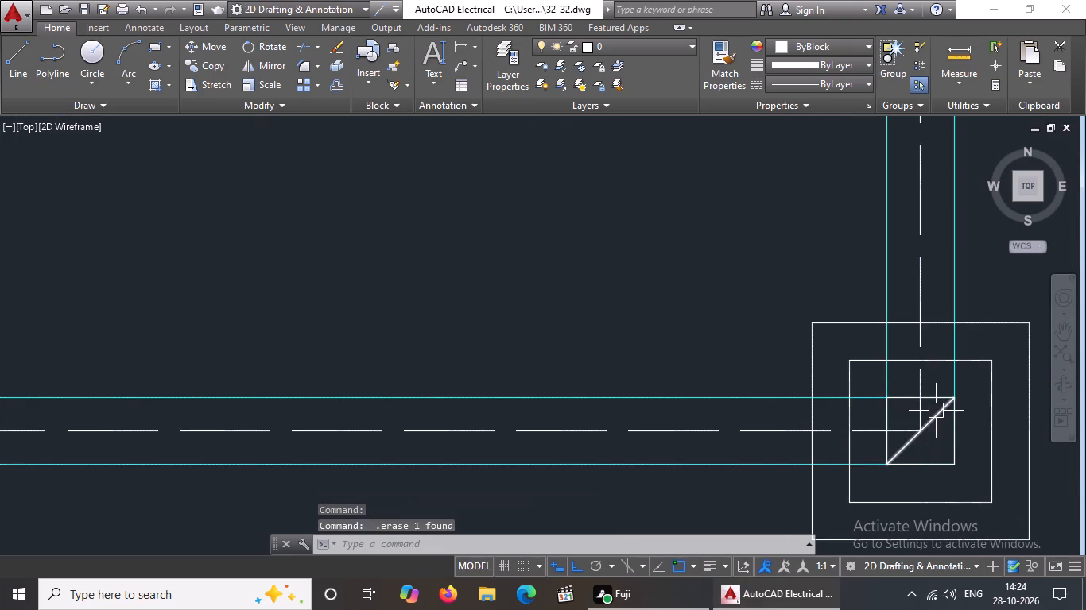
{"action": "left_click", "coordinate": [937, 413]}
{"action": "key", "text": "Delete"}
Trim the vertical and horizontal centerline ends inside the bottom-right footing's column square.
{"action": "type", "text": "TR"}
{"action": "key", "text": "Return"}
{"action": "key", "text": "Return"}
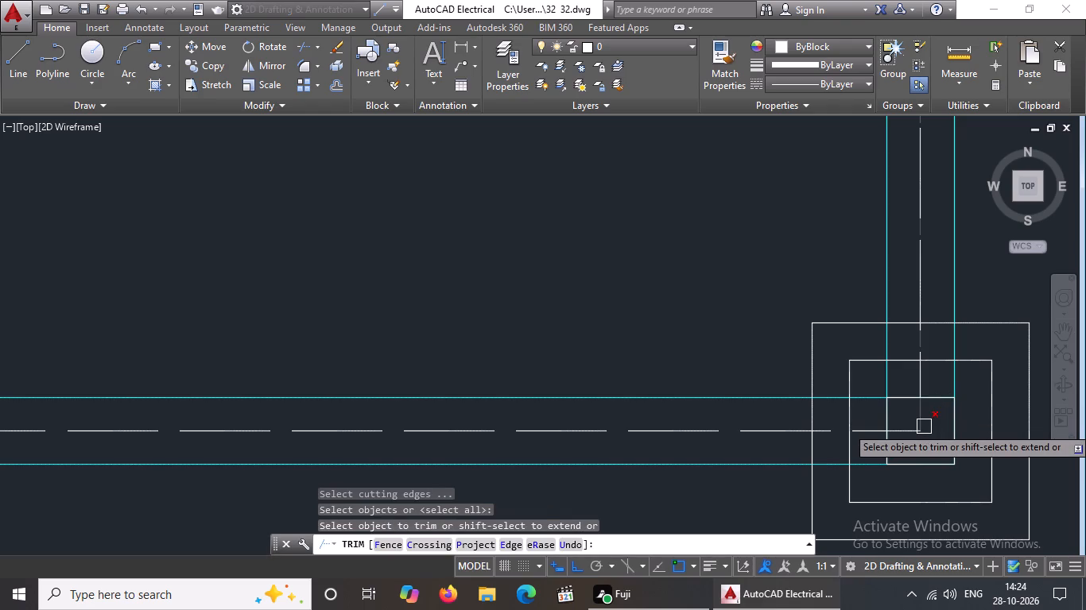
{"action": "left_click", "coordinate": [924, 427]}
{"action": "left_click", "coordinate": [921, 431]}
{"action": "scroll", "coordinate": [955, 342], "scroll_direction": "down", "scroll_amount": 5}
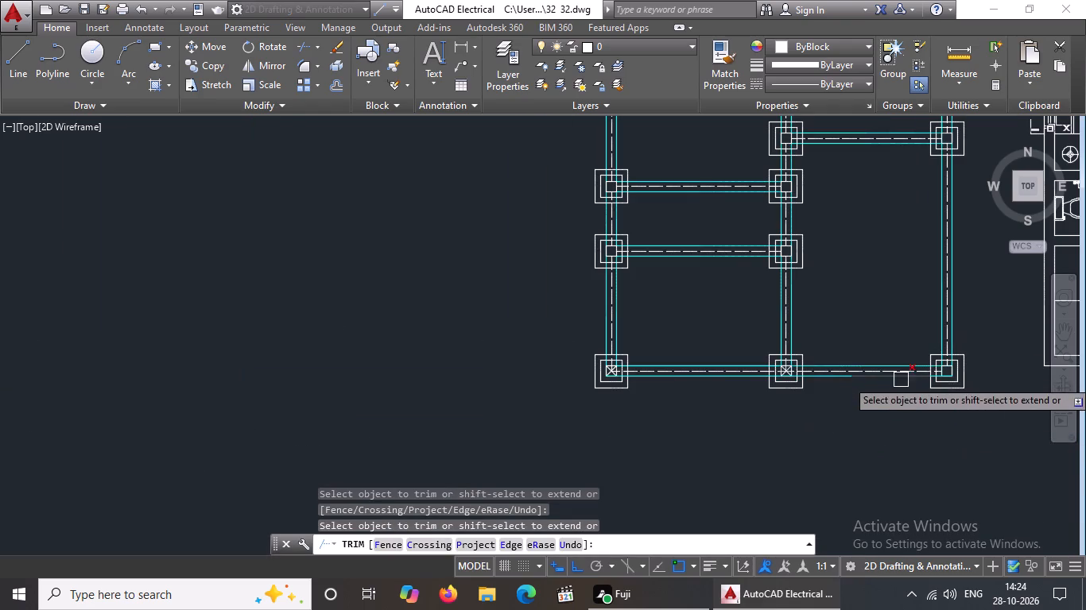
{"action": "key", "text": "Escape"}
Erase both crossing diagonals inside the column square of the bottom-middle footing.
{"action": "scroll", "coordinate": [782, 365], "scroll_direction": "up", "scroll_amount": 6}
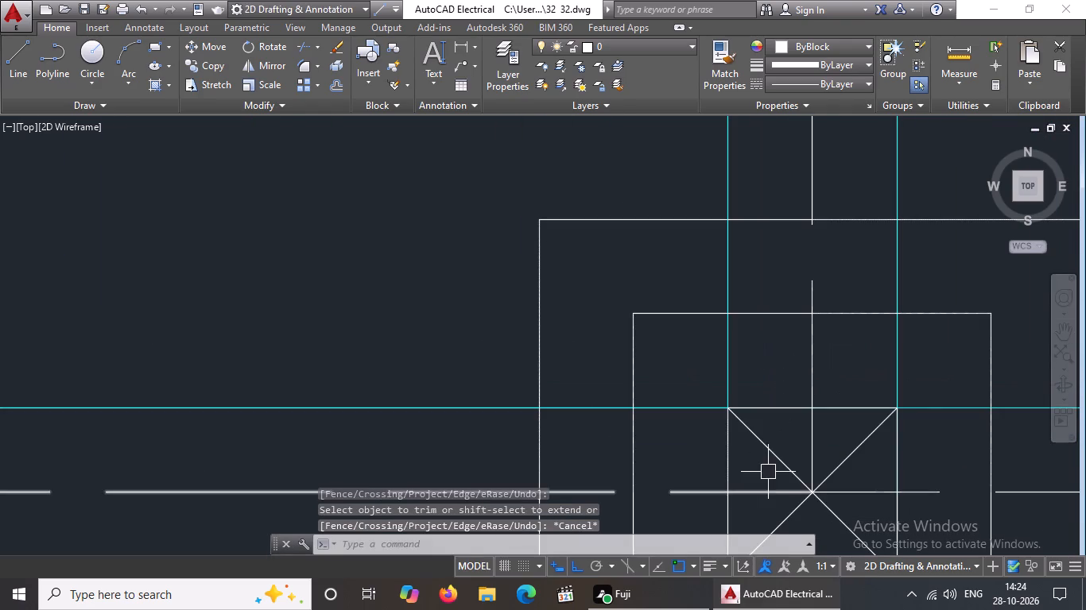
{"action": "left_click", "coordinate": [777, 455]}
{"action": "key", "text": "Delete"}
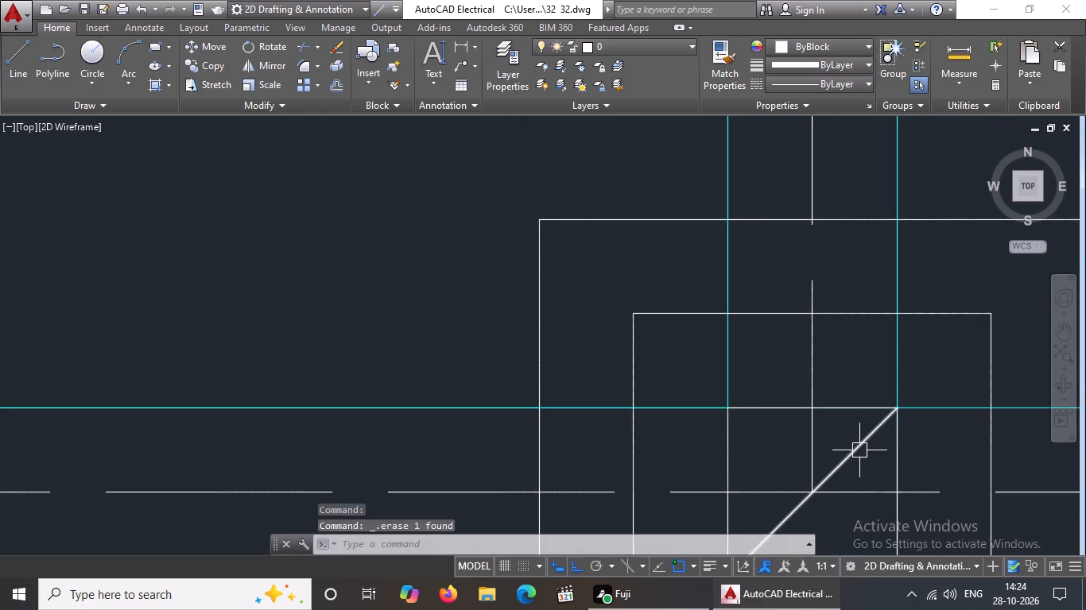
{"action": "left_click", "coordinate": [859, 450]}
{"action": "key", "text": "Delete"}
Trim the three centerline segments inside the bottom-middle footing's column square.
{"action": "type", "text": "TR"}
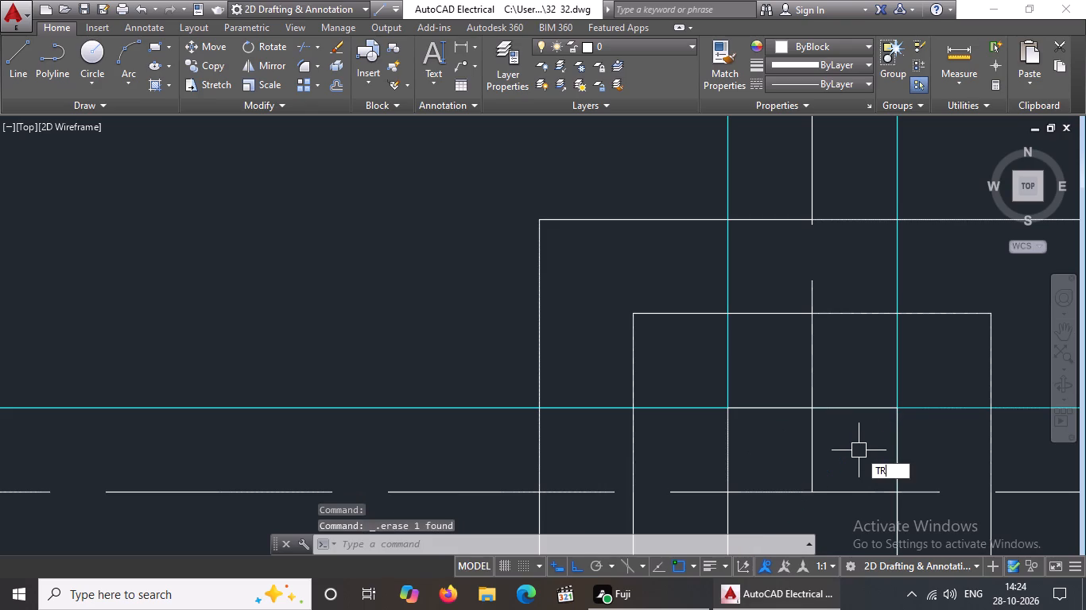
{"action": "key", "text": "Return"}
{"action": "key", "text": "Return"}
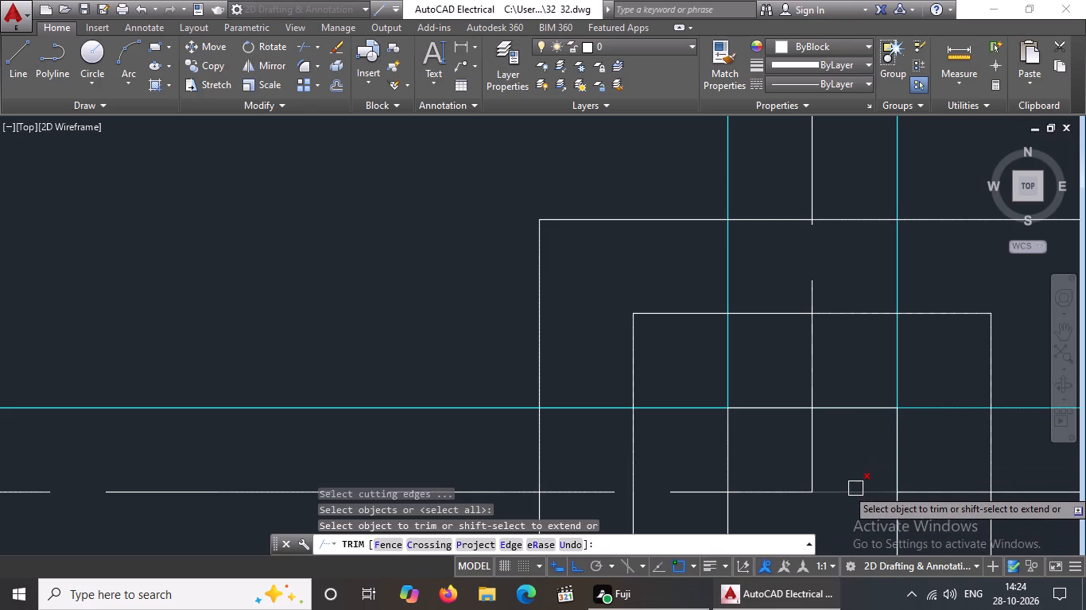
{"action": "left_click", "coordinate": [855, 487]}
{"action": "left_click", "coordinate": [809, 492]}
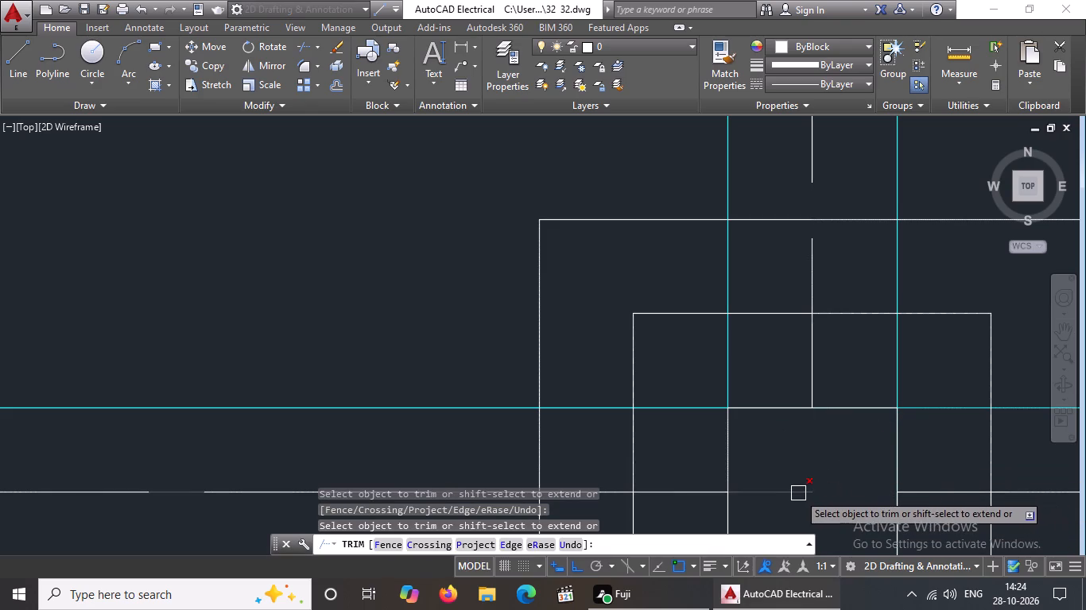
{"action": "left_click", "coordinate": [797, 493]}
Trim the horizontal and vertical centerline ends inside the bottom-left footing's column square.
{"action": "scroll", "coordinate": [809, 439], "scroll_direction": "down", "scroll_amount": 7}
{"action": "scroll", "coordinate": [633, 449], "scroll_direction": "up", "scroll_amount": 3}
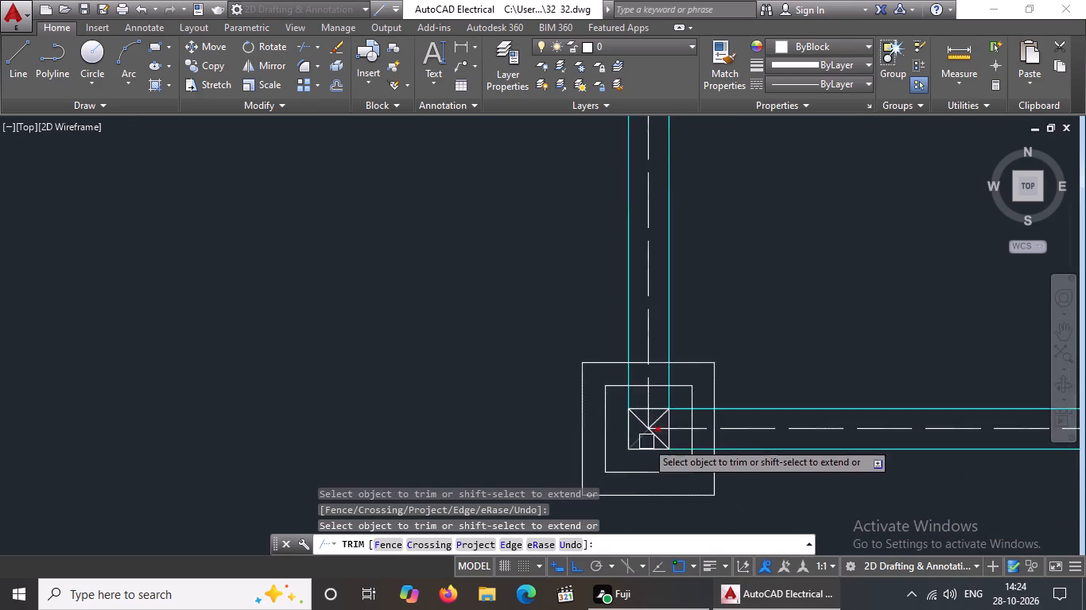
{"action": "scroll", "coordinate": [648, 442], "scroll_direction": "up", "scroll_amount": 3}
{"action": "left_click", "coordinate": [709, 396]}
{"action": "left_click", "coordinate": [638, 365]}
{"action": "key", "text": "Escape"}
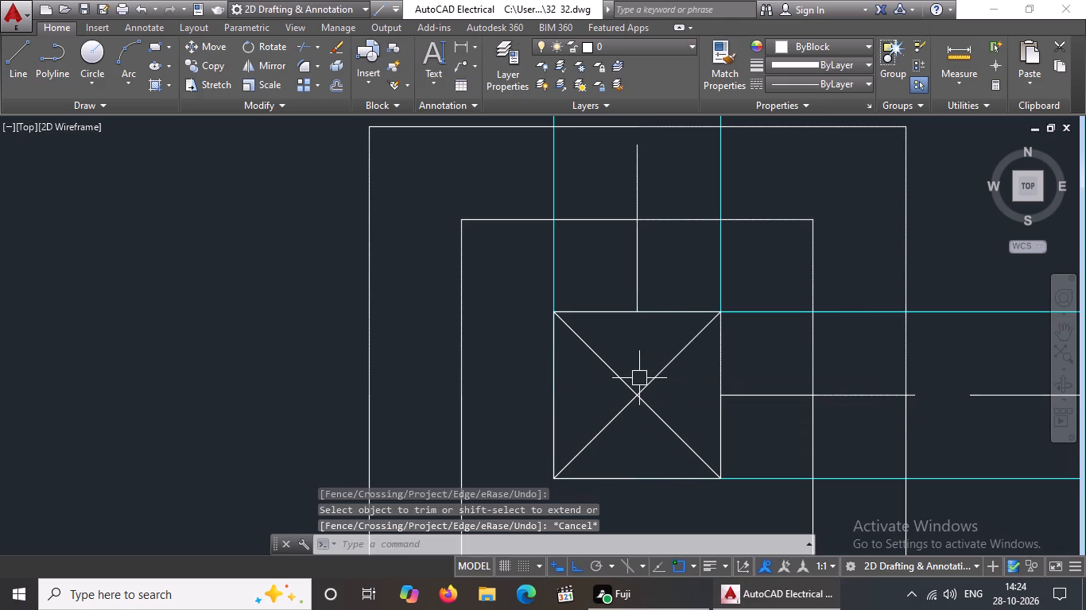
Erase both crossing diagonals inside the column square of the bottom-left footing.
{"action": "left_click", "coordinate": [634, 391]}
{"action": "key", "text": "Delete"}
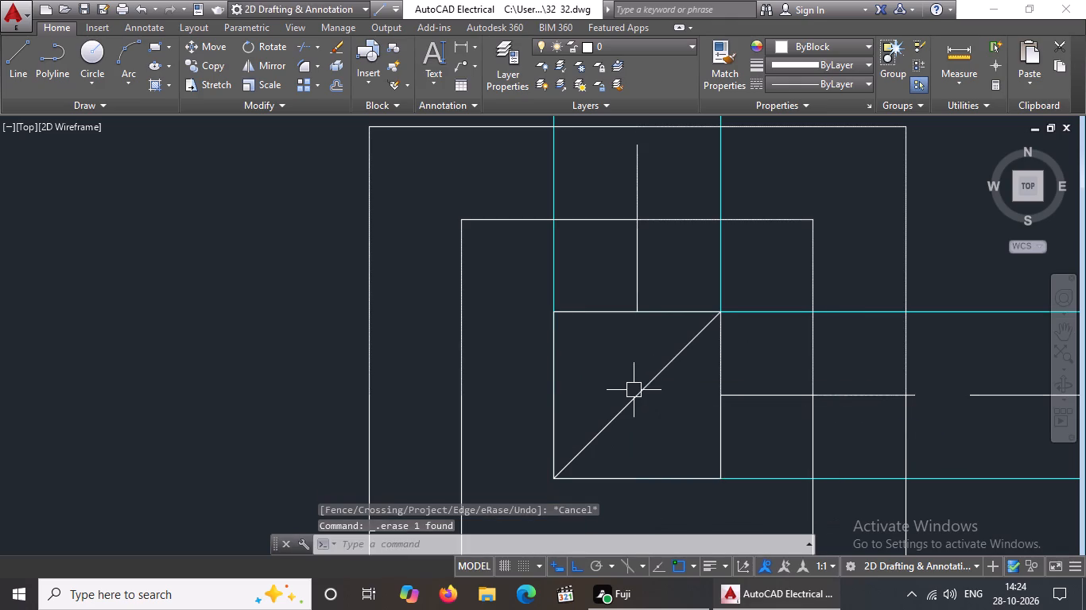
{"action": "left_click", "coordinate": [634, 395]}
{"action": "key", "text": "Delete"}
On the top-left footing, draw a line from the column square's upper-right corner to the middle square's matching corner, with Ortho off.
{"action": "scroll", "coordinate": [596, 330], "scroll_direction": "down", "scroll_amount": 2}
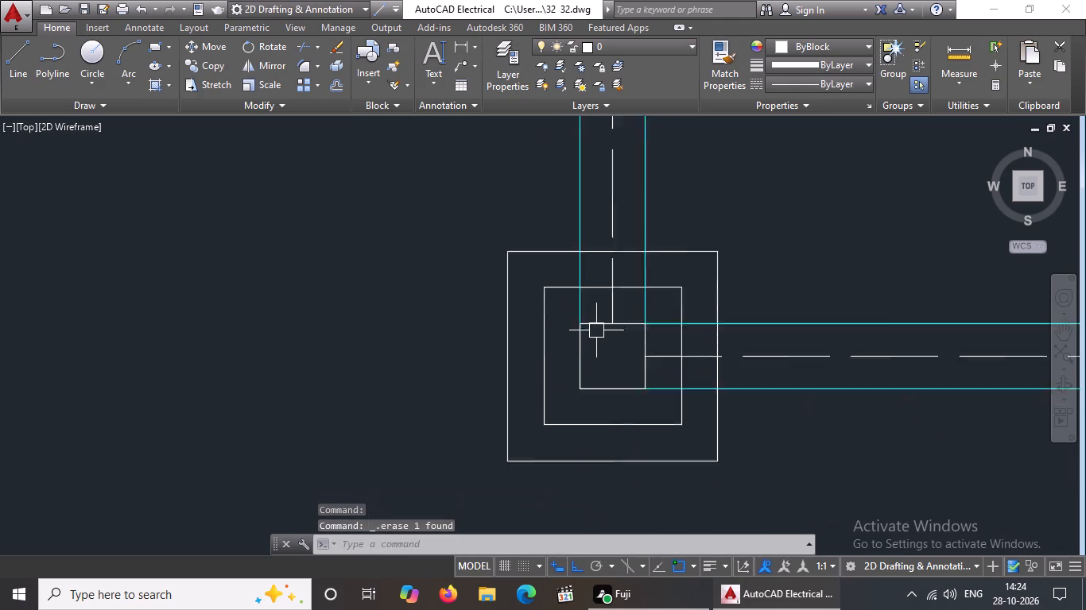
{"action": "scroll", "coordinate": [596, 330], "scroll_direction": "down", "scroll_amount": 3}
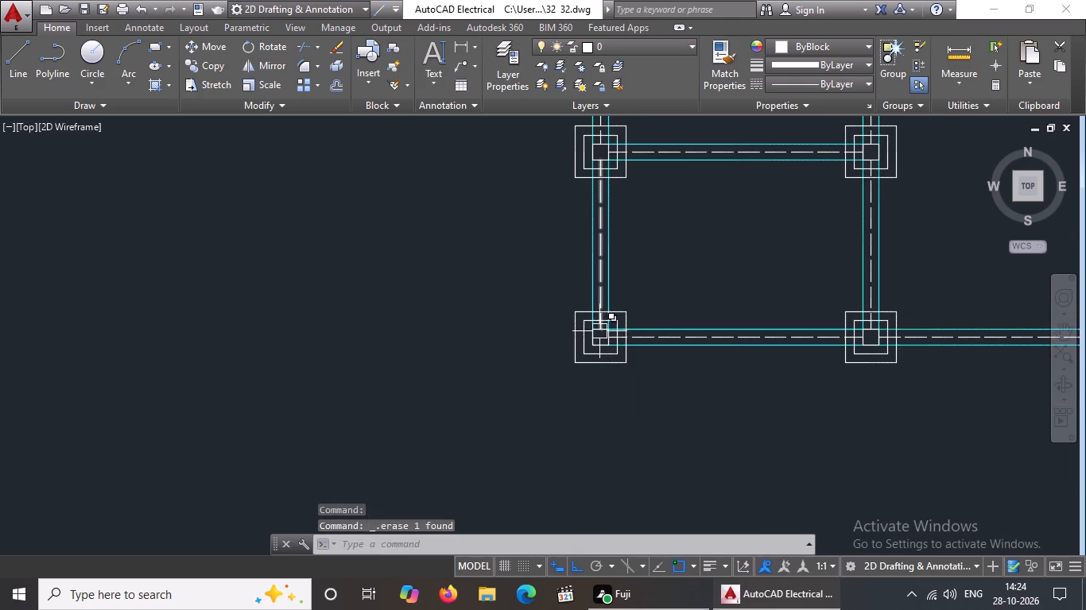
{"action": "scroll", "coordinate": [601, 330], "scroll_direction": "down", "scroll_amount": 2}
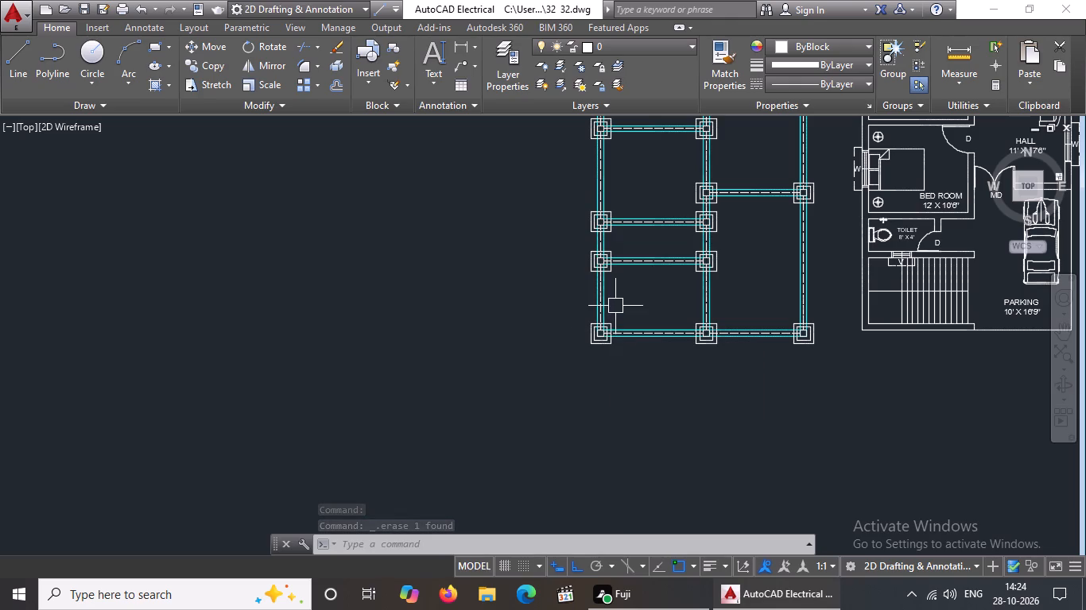
{"action": "middle_click_drag", "start_coordinate": [615, 309], "coordinate": [615, 361]}
{"action": "scroll", "coordinate": [599, 457], "scroll_direction": "up", "scroll_amount": 1}
{"action": "scroll", "coordinate": [662, 372], "scroll_direction": "down", "scroll_amount": 3}
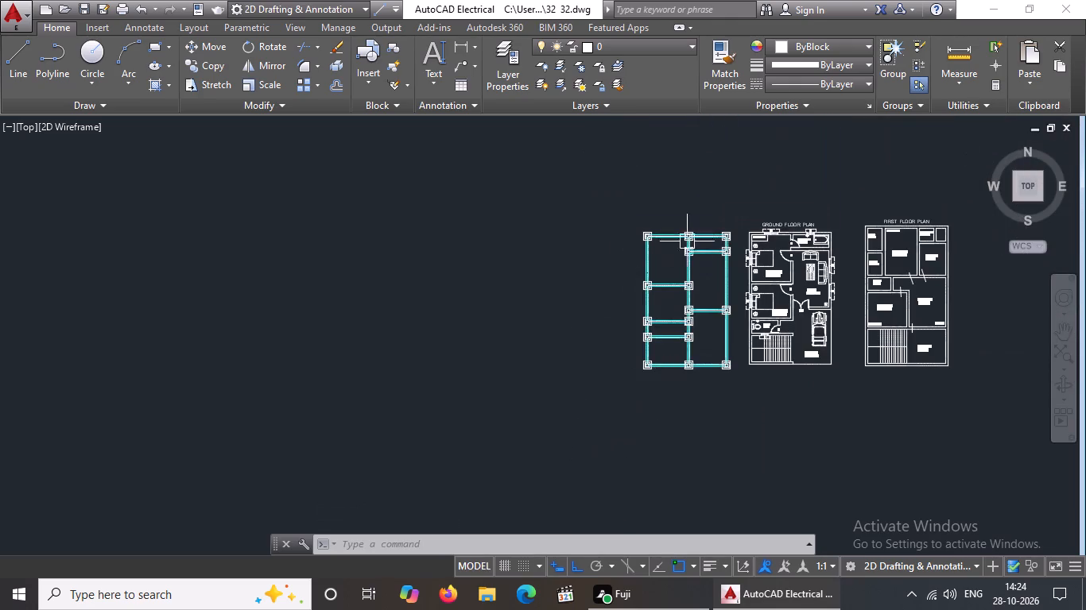
{"action": "scroll", "coordinate": [695, 226], "scroll_direction": "up", "scroll_amount": 3}
{"action": "scroll", "coordinate": [501, 261], "scroll_direction": "up", "scroll_amount": 5}
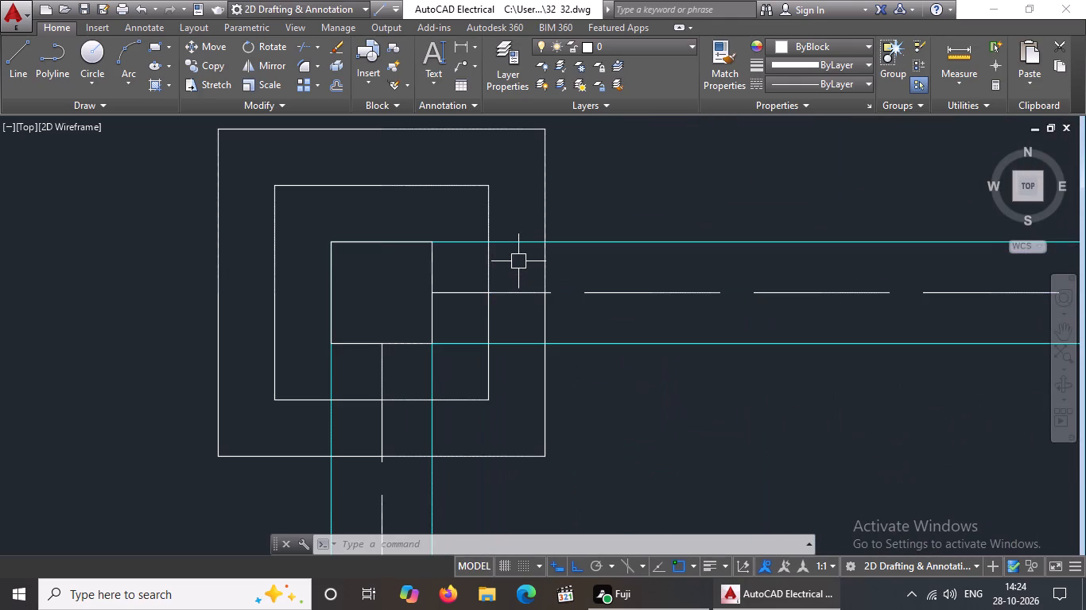
{"action": "key", "text": "l"}
{"action": "key", "text": "Return"}
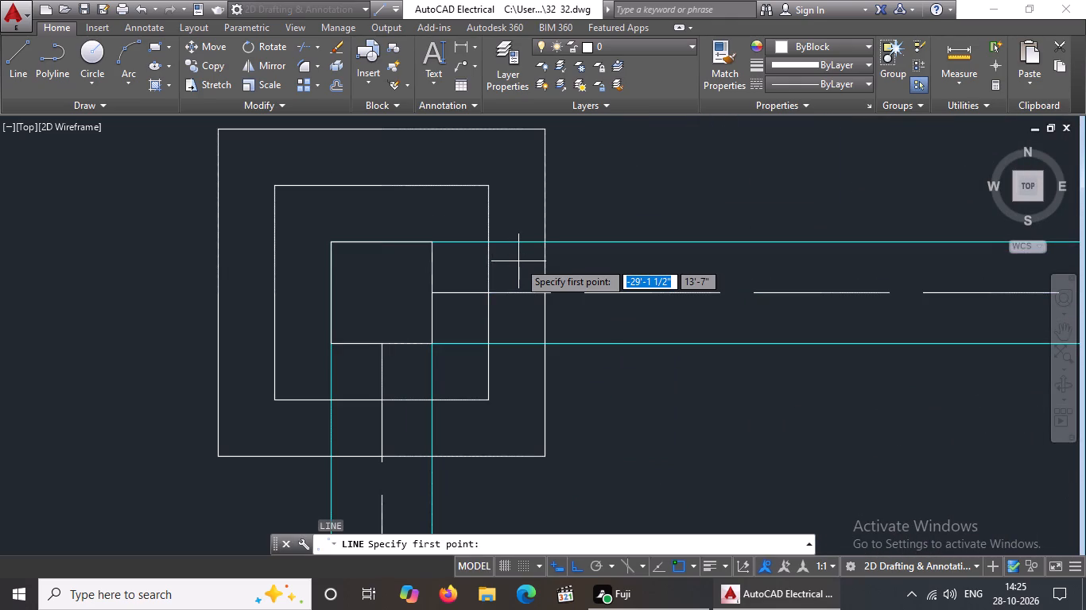
{"action": "left_click", "coordinate": [432, 242]}
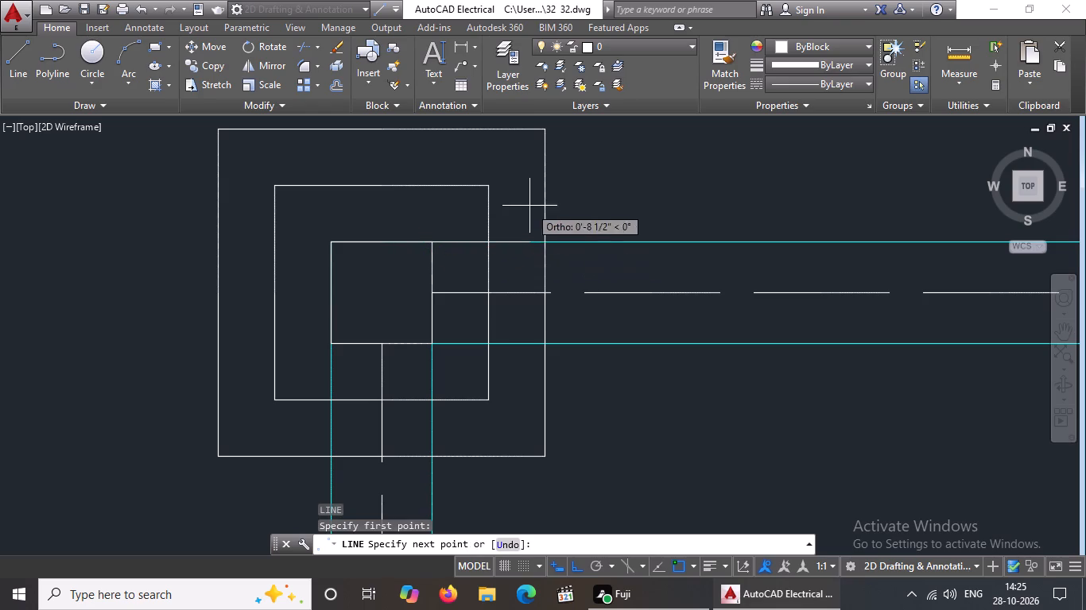
{"action": "left_click", "coordinate": [579, 562]}
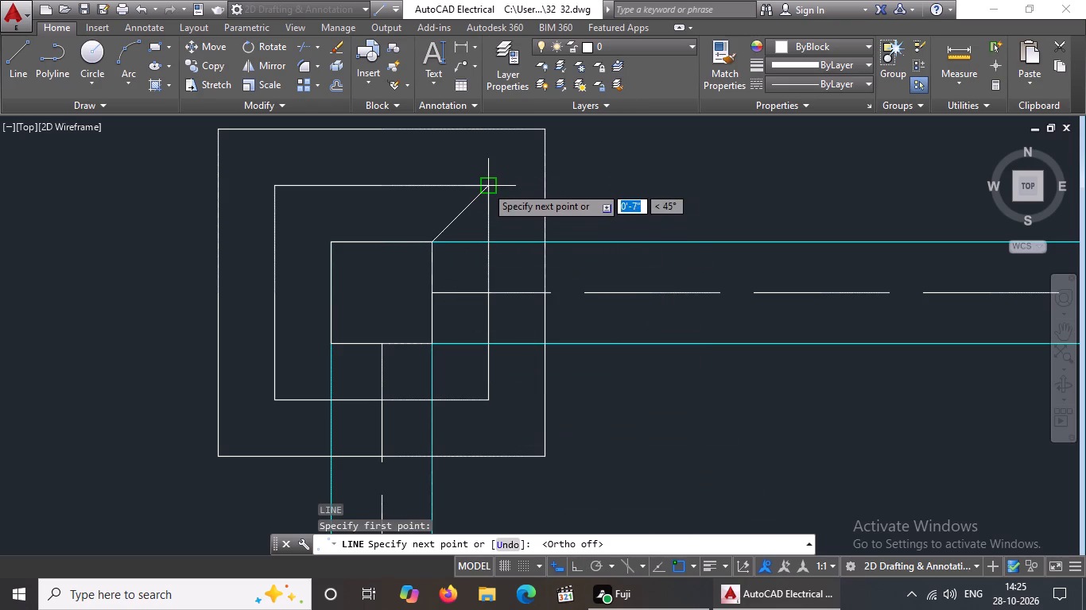
{"action": "left_click", "coordinate": [486, 186]}
{"action": "key", "text": "Return"}
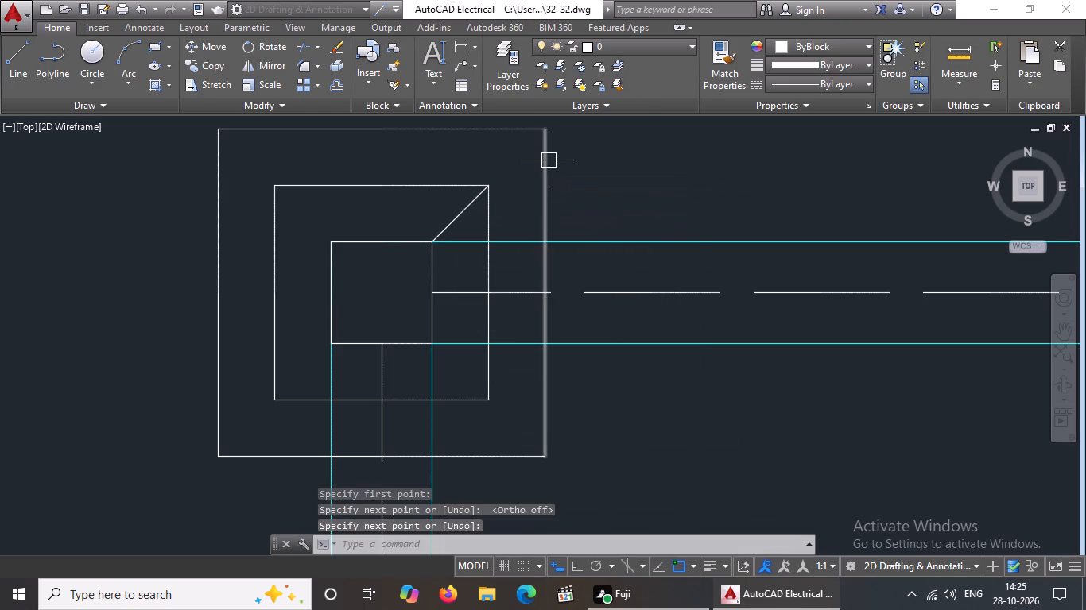
Draw diagonal lines joining the column square and middle square at both lower corners of the top-left footing.
{"action": "key", "text": "l"}
{"action": "key", "text": "Return"}
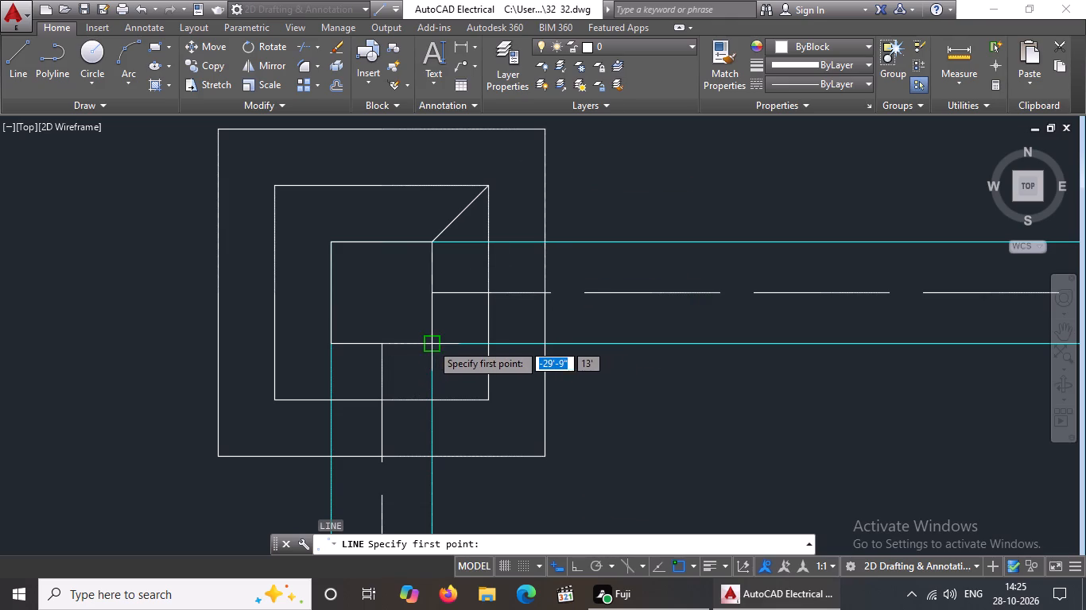
{"action": "left_click", "coordinate": [431, 342]}
{"action": "left_click", "coordinate": [485, 400]}
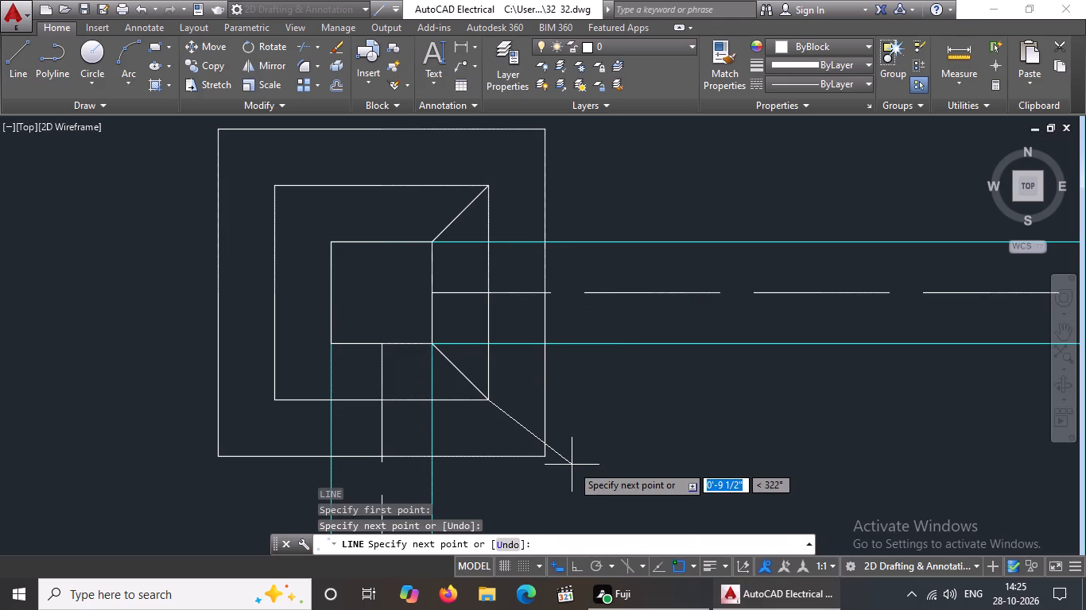
{"action": "key", "text": "Return"}
{"action": "key", "text": "l"}
{"action": "key", "text": "Return"}
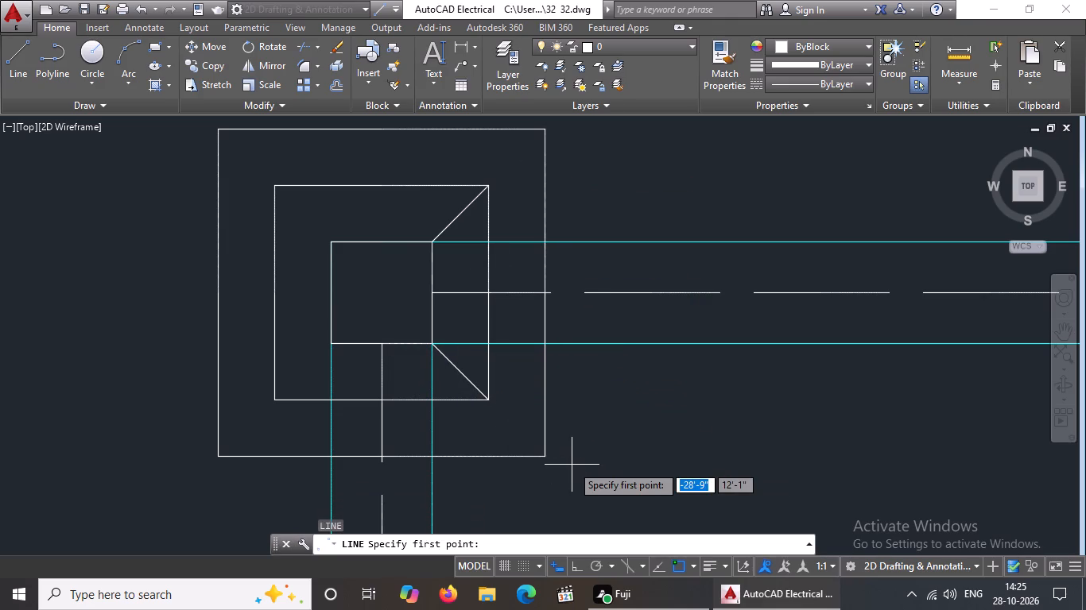
{"action": "left_click", "coordinate": [274, 400]}
{"action": "left_click", "coordinate": [333, 343]}
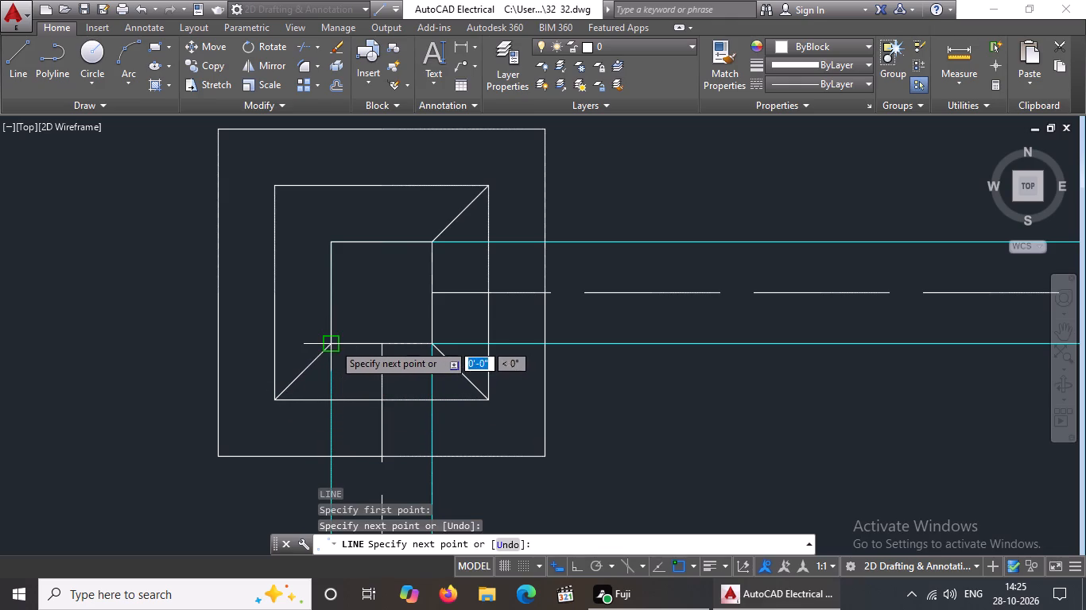
{"action": "key", "text": "Return"}
Draw a diagonal line joining the middle square and column square at the top-left footing's upper-left corner.
{"action": "key", "text": "l"}
{"action": "key", "text": "Return"}
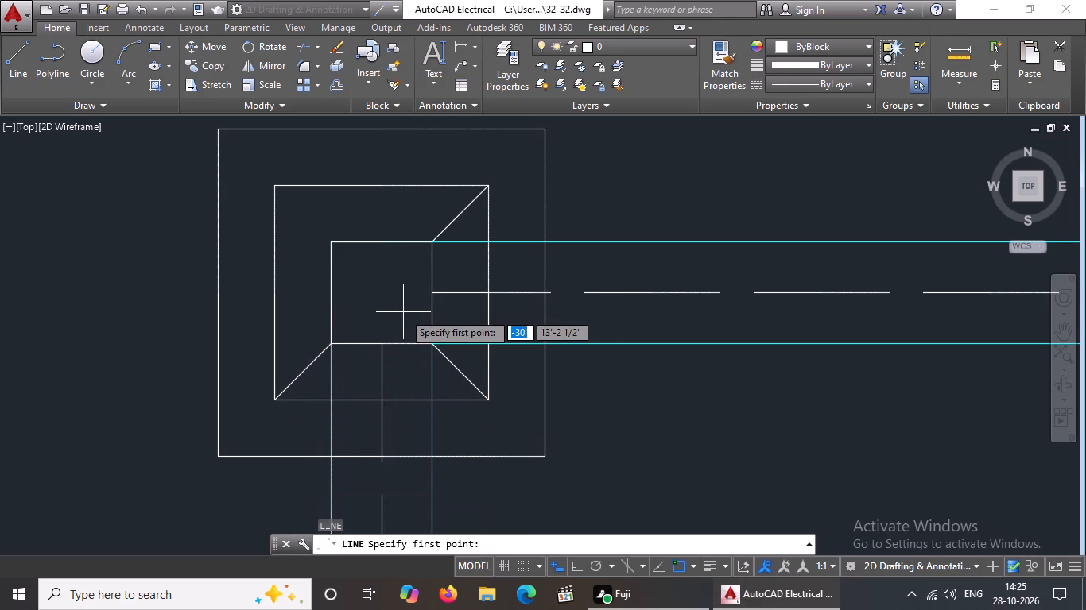
{"action": "left_click", "coordinate": [277, 186]}
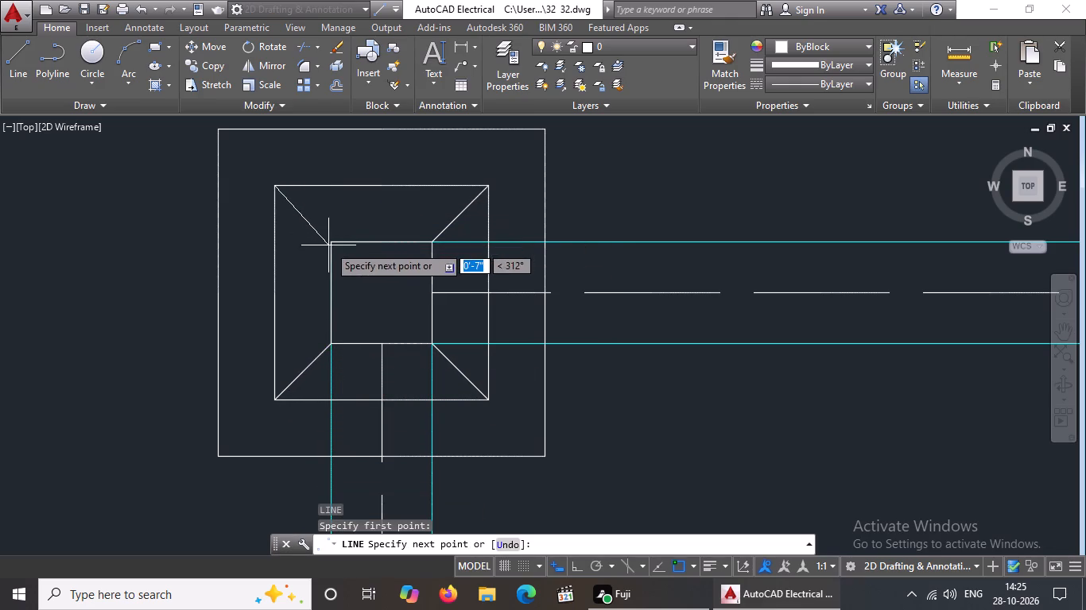
{"action": "left_click", "coordinate": [331, 245]}
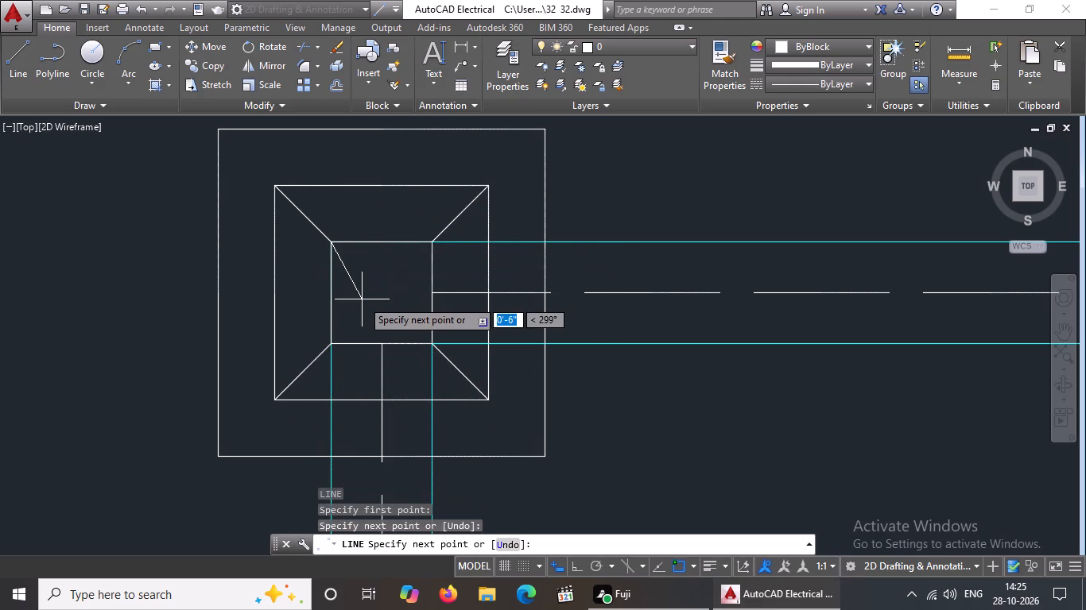
{"action": "key", "text": "Return"}
Draw diagonal lines joining the column square and middle square at both upper corners of the top-middle footing.
{"action": "key", "text": "l"}
{"action": "key", "text": "Return"}
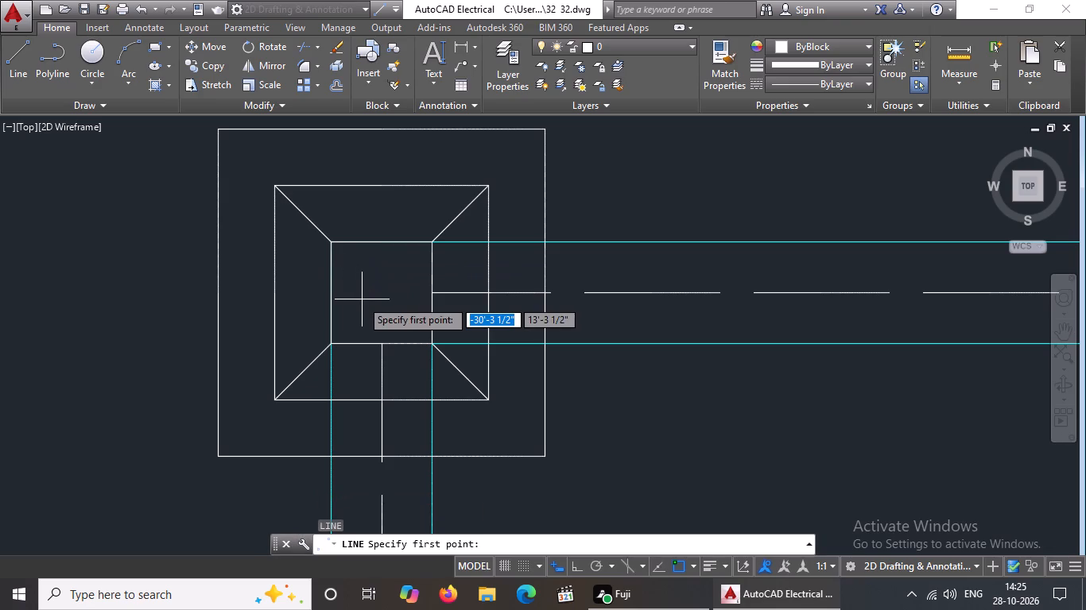
{"action": "scroll", "coordinate": [361, 299], "scroll_direction": "down", "scroll_amount": 3}
{"action": "scroll", "coordinate": [909, 308], "scroll_direction": "up", "scroll_amount": 3}
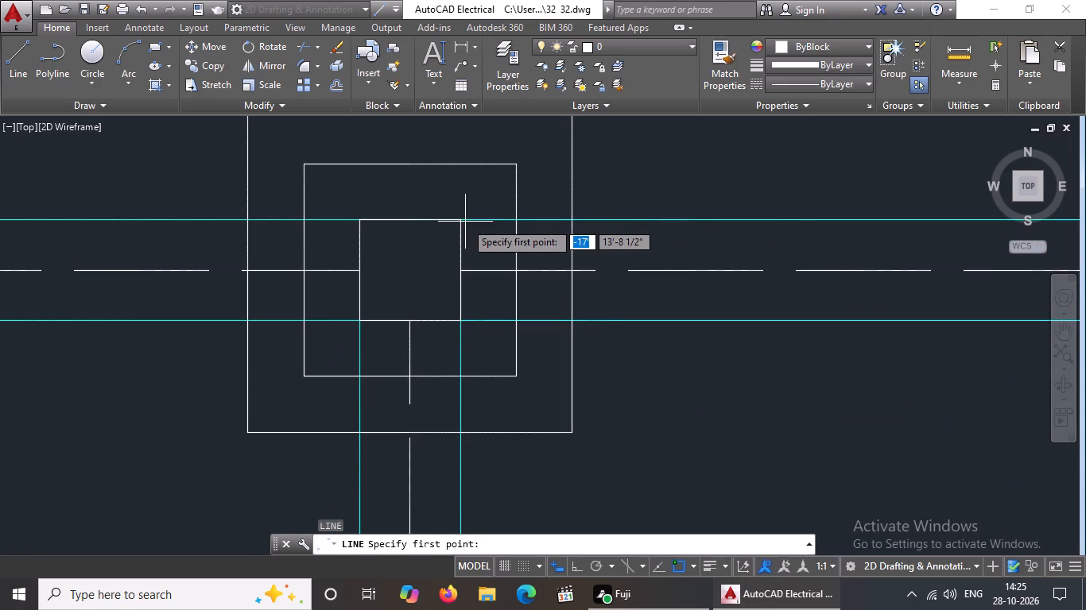
{"action": "left_click", "coordinate": [459, 222]}
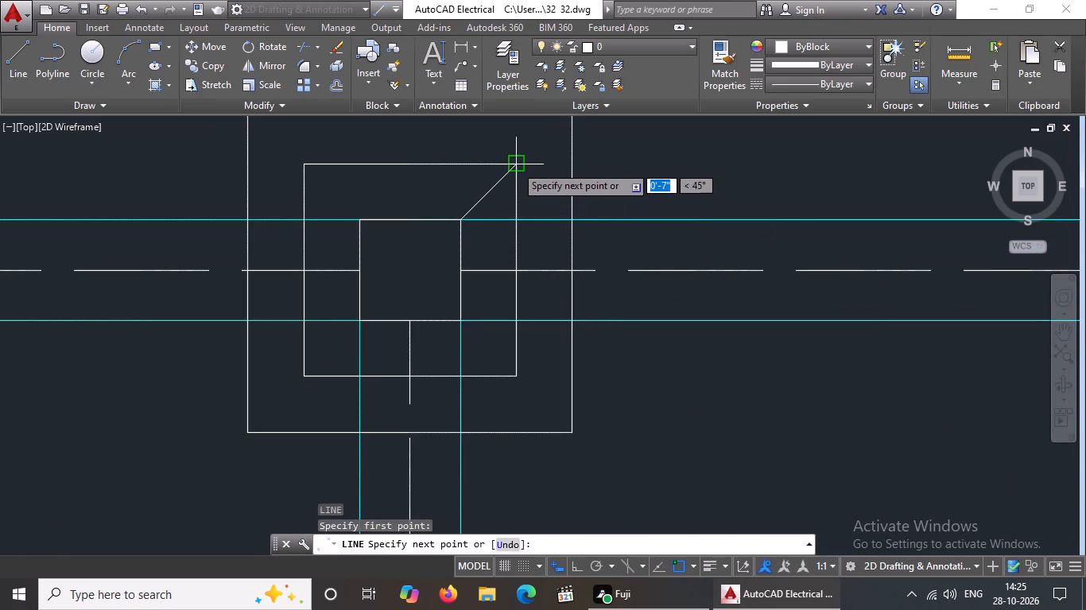
{"action": "left_click_drag", "start_coordinate": [516, 164], "coordinate": [532, 157]}
{"action": "key", "text": "Return"}
{"action": "key", "text": "l"}
{"action": "key", "text": "Return"}
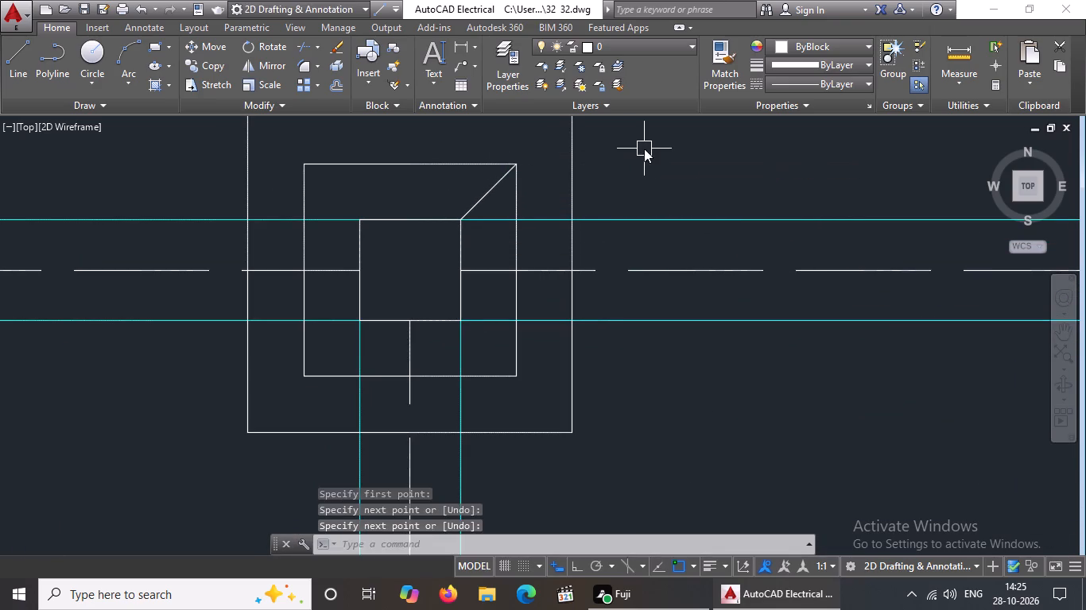
{"action": "left_click", "coordinate": [306, 161]}
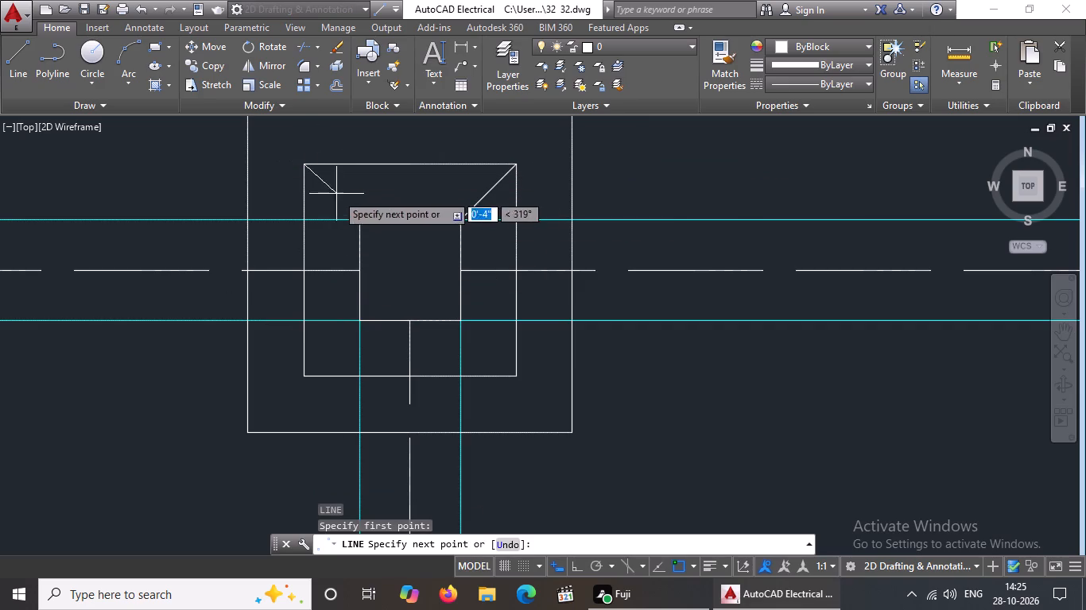
{"action": "left_click_drag", "start_coordinate": [360, 220], "coordinate": [361, 230]}
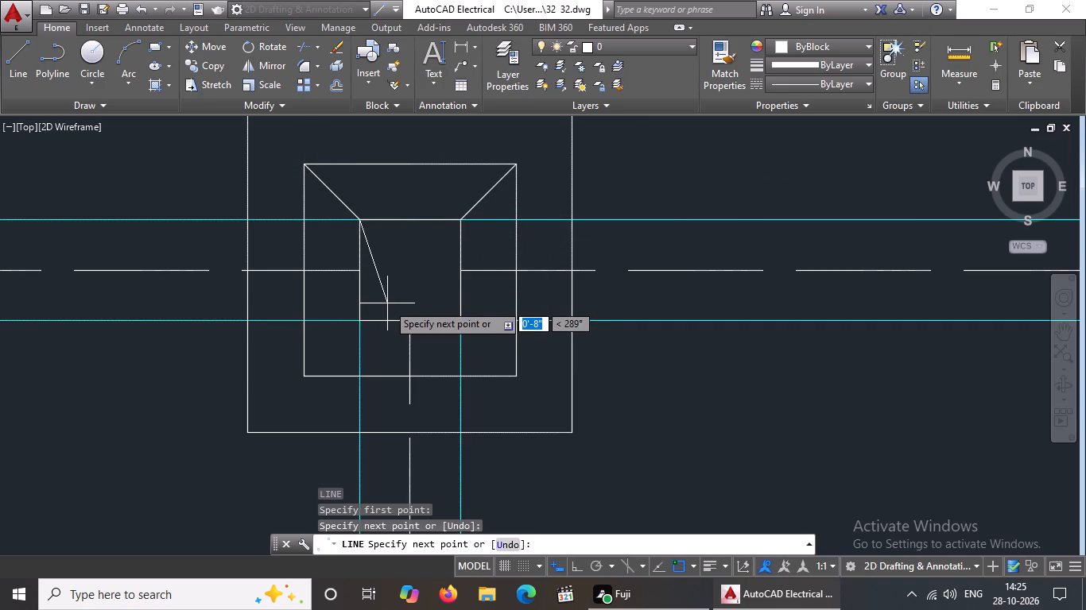
{"action": "key", "text": "Return"}
Draw diagonal lines joining the middle square and column square at both lower corners of the top-middle footing.
{"action": "key", "text": "l"}
{"action": "key", "text": "Return"}
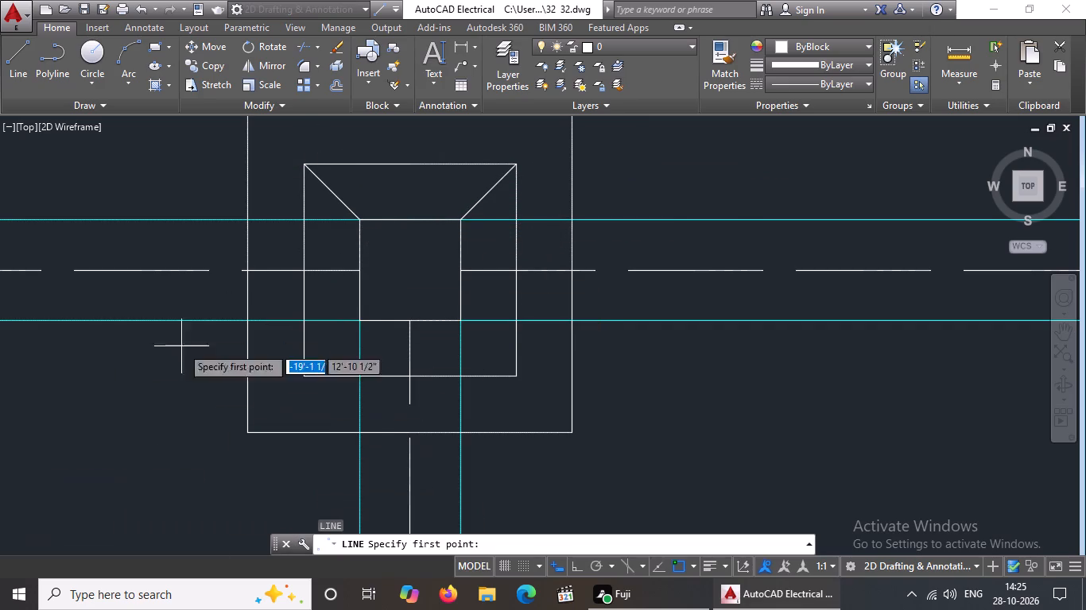
{"action": "left_click_drag", "start_coordinate": [304, 374], "coordinate": [315, 366]}
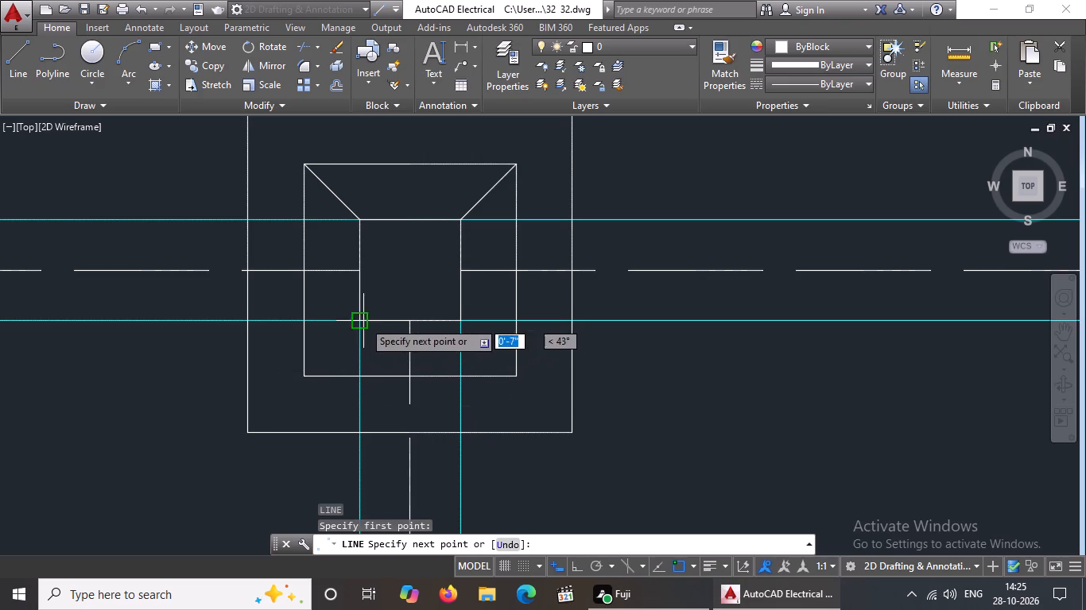
{"action": "left_click_drag", "start_coordinate": [363, 321], "coordinate": [376, 311]}
{"action": "key", "text": "Return"}
{"action": "key", "text": "l"}
{"action": "key", "text": "Return"}
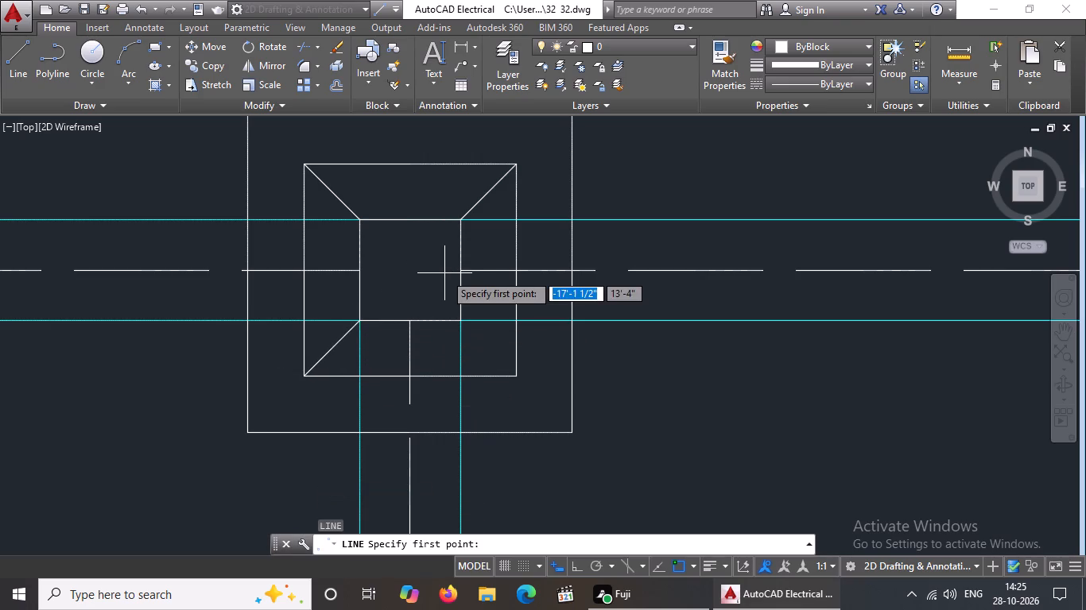
{"action": "left_click", "coordinate": [460, 320]}
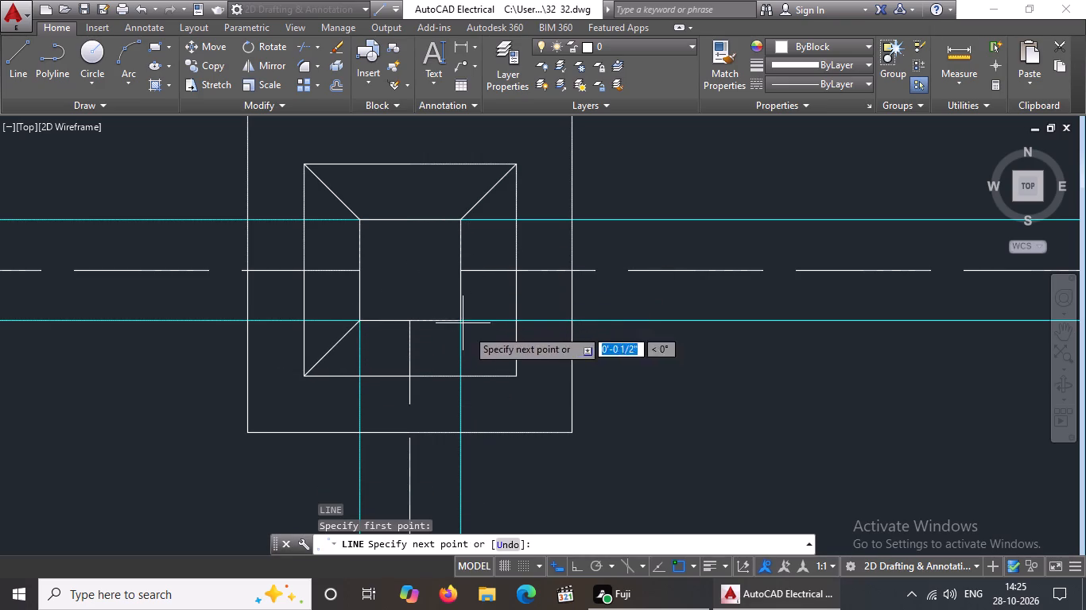
{"action": "left_click_drag", "start_coordinate": [514, 375], "coordinate": [519, 386]}
{"action": "key", "text": "Return"}
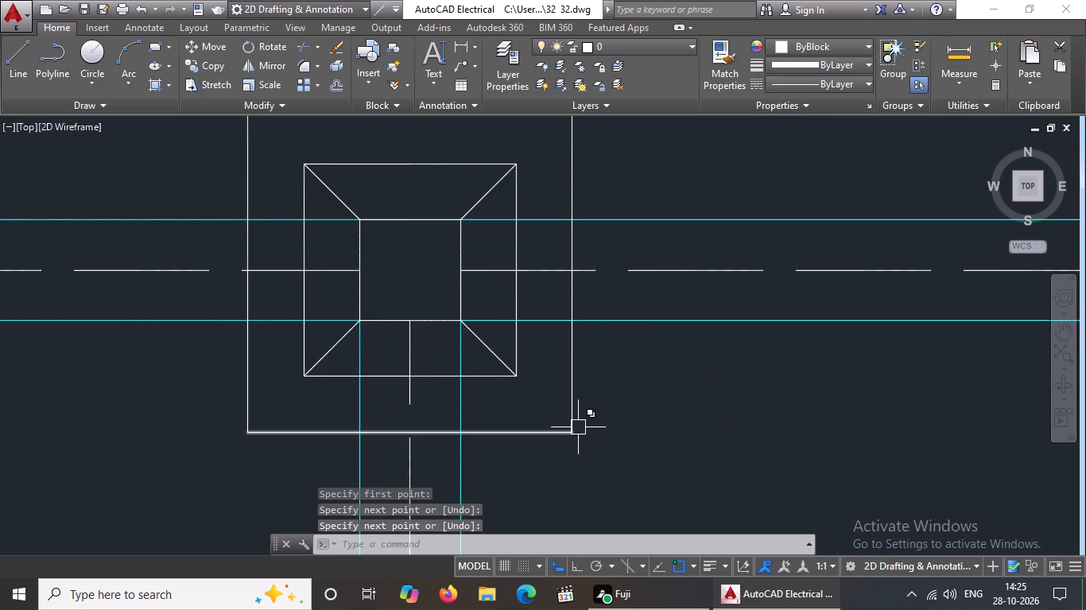
On the top-right footing, draw diagonal lines joining the column square and middle square at both upper corners.
{"action": "key", "text": "l"}
{"action": "key", "text": "Return"}
{"action": "scroll", "coordinate": [484, 469], "scroll_direction": "down", "scroll_amount": 3}
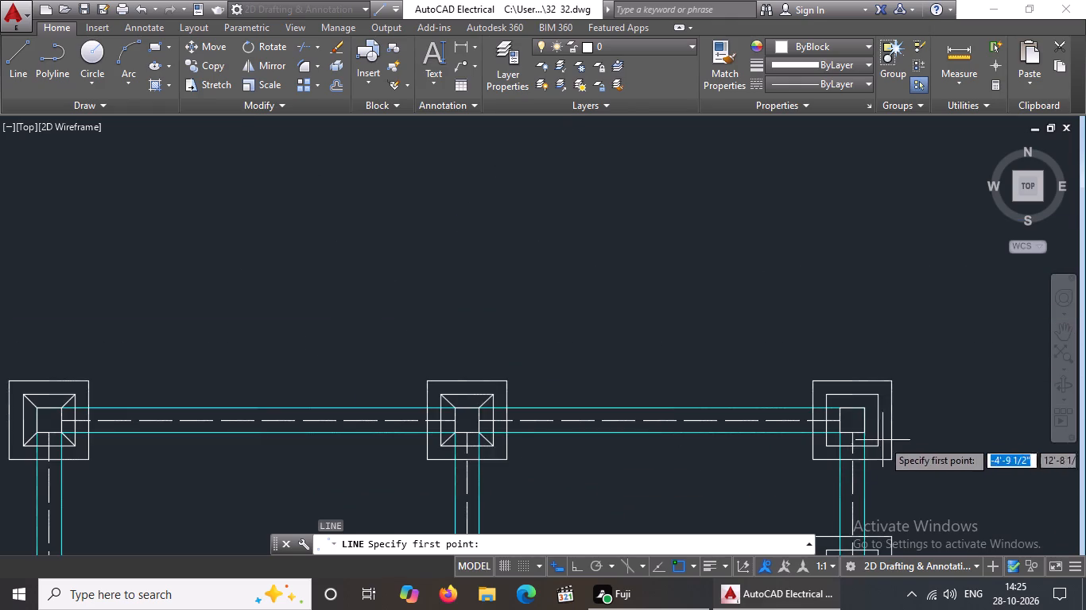
{"action": "scroll", "coordinate": [894, 430], "scroll_direction": "up", "scroll_amount": 3}
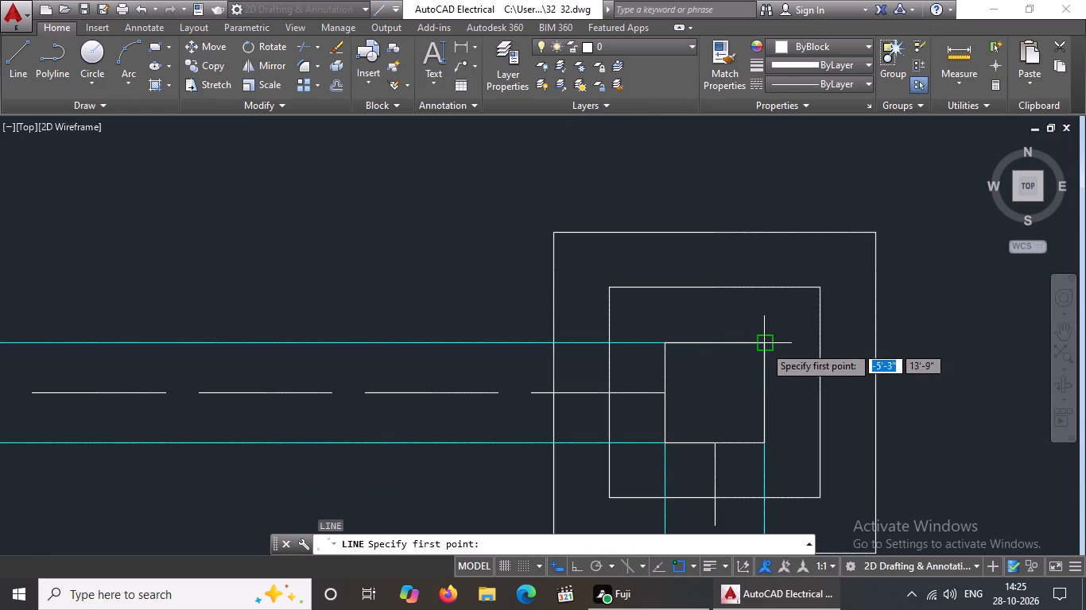
{"action": "left_click", "coordinate": [764, 346]}
{"action": "left_click", "coordinate": [819, 292]}
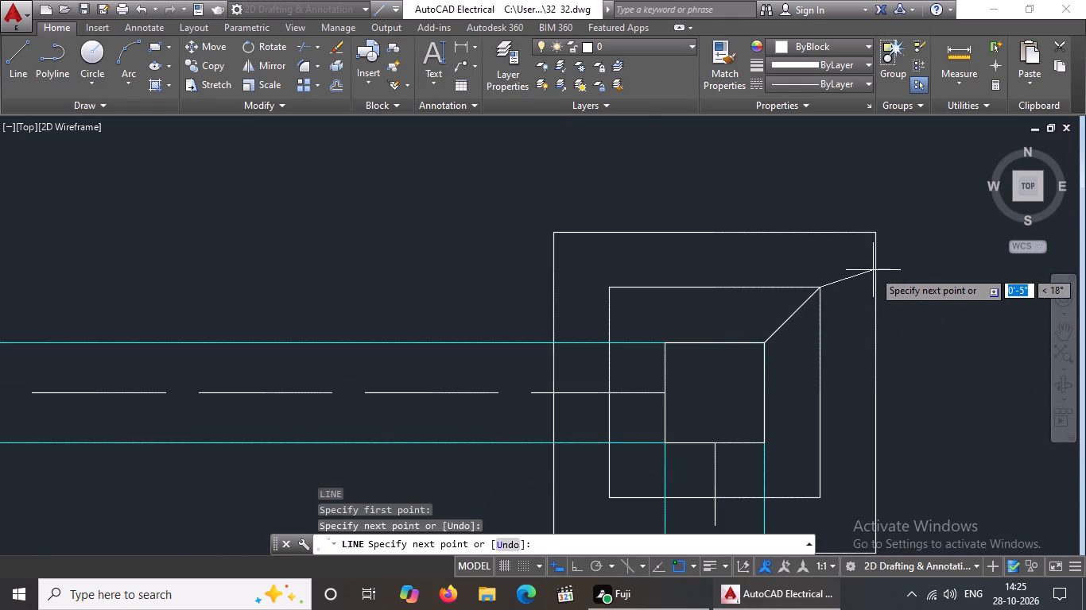
{"action": "key", "text": "Return"}
{"action": "key", "text": "l"}
{"action": "key", "text": "Return"}
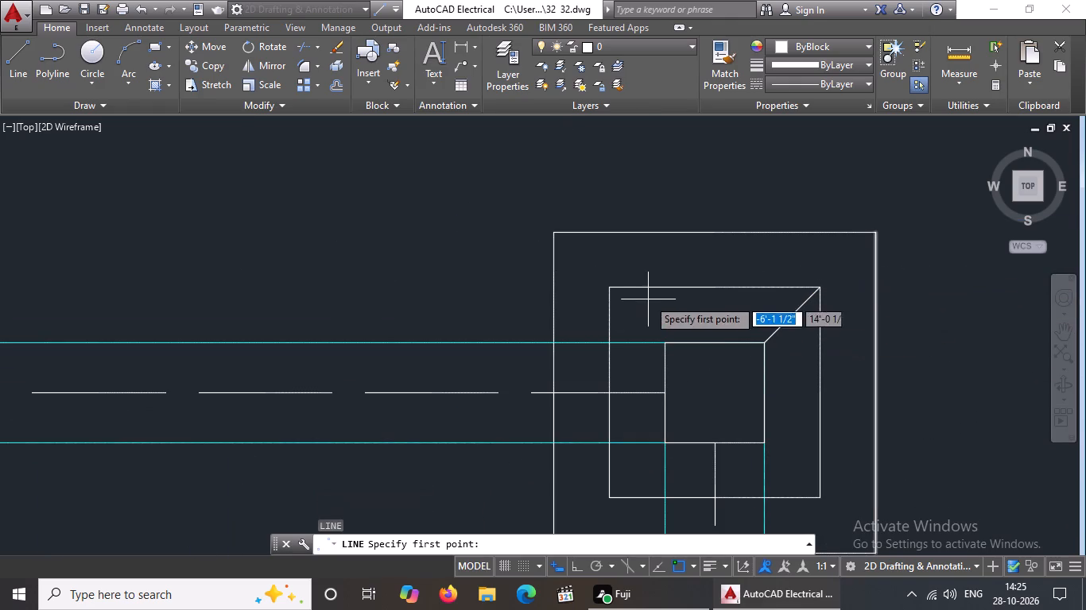
{"action": "left_click", "coordinate": [608, 290]}
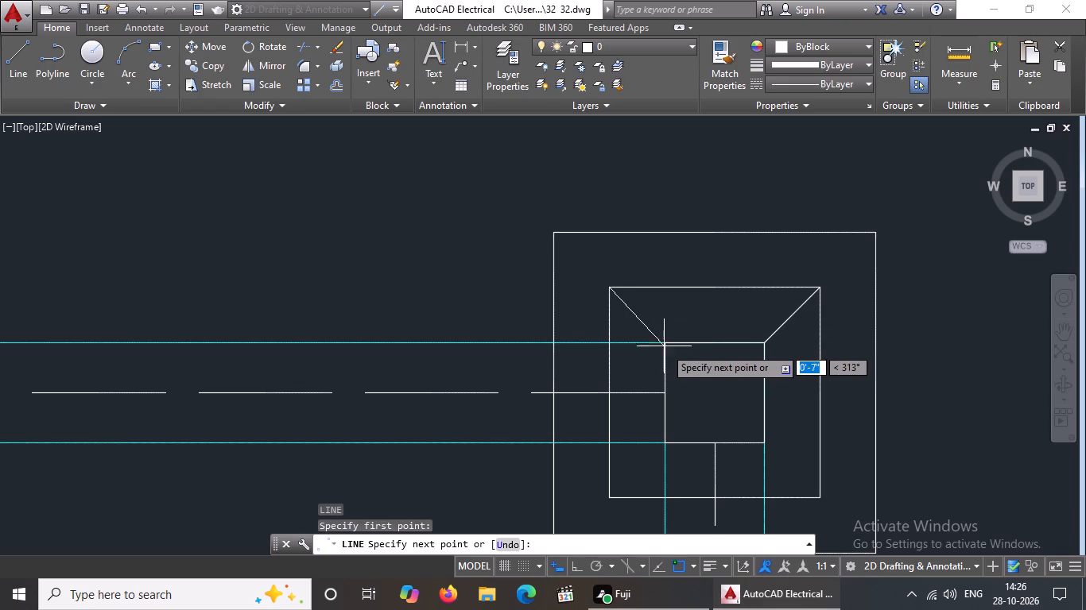
{"action": "left_click_drag", "start_coordinate": [667, 346], "coordinate": [689, 390]}
{"action": "key", "text": "Return"}
Draw diagonal lines from the middle square to the column square at both lower corners of the top-right footing.
{"action": "key", "text": "l"}
{"action": "key", "text": "Return"}
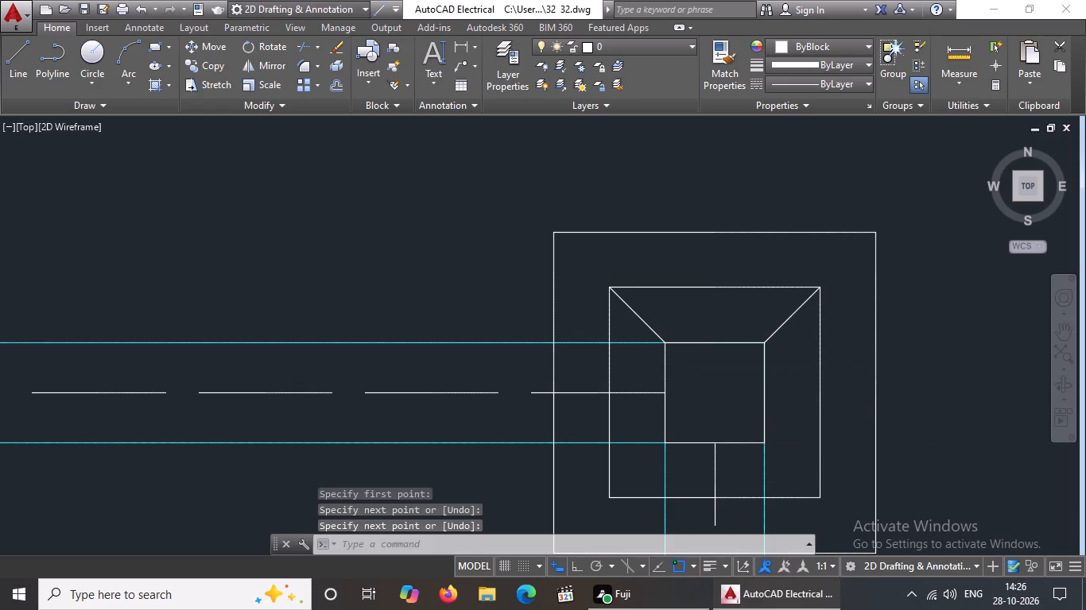
{"action": "left_click", "coordinate": [611, 492]}
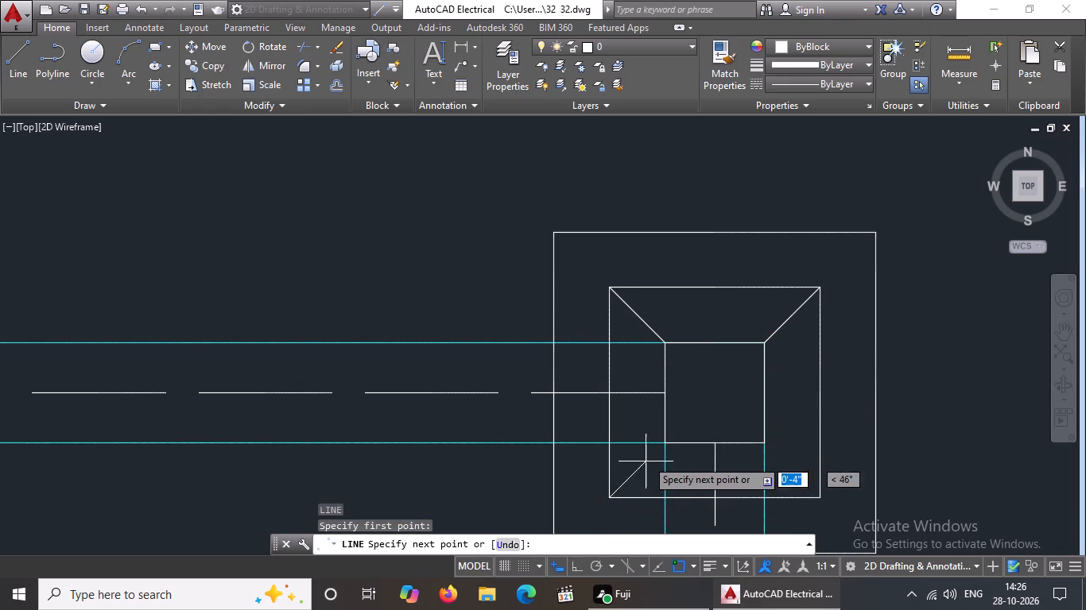
{"action": "left_click_drag", "start_coordinate": [667, 442], "coordinate": [673, 434]}
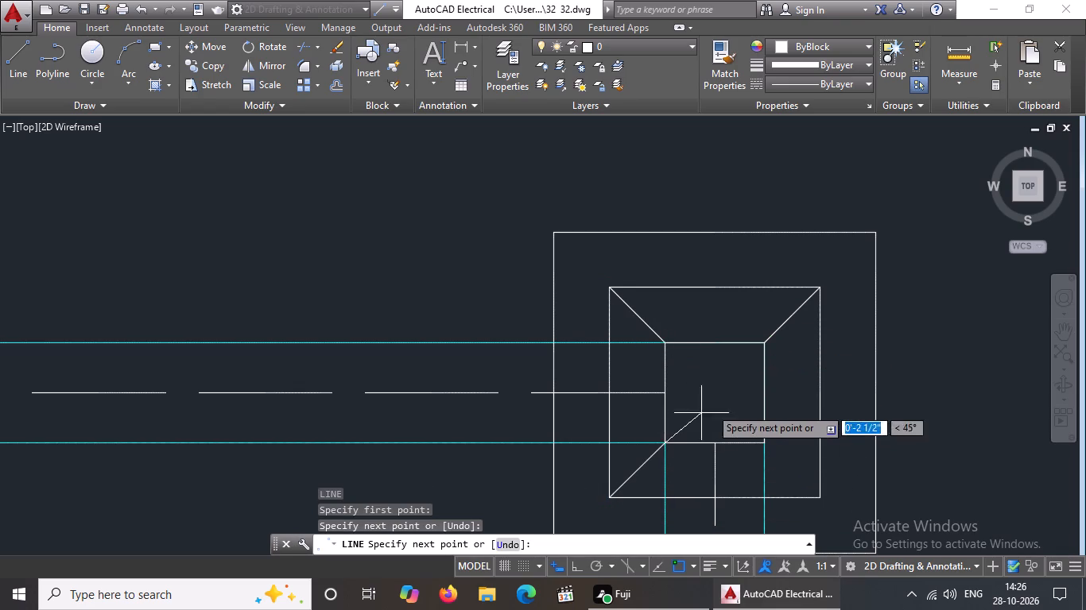
{"action": "key", "text": "Return"}
{"action": "key", "text": "l"}
{"action": "key", "text": "Return"}
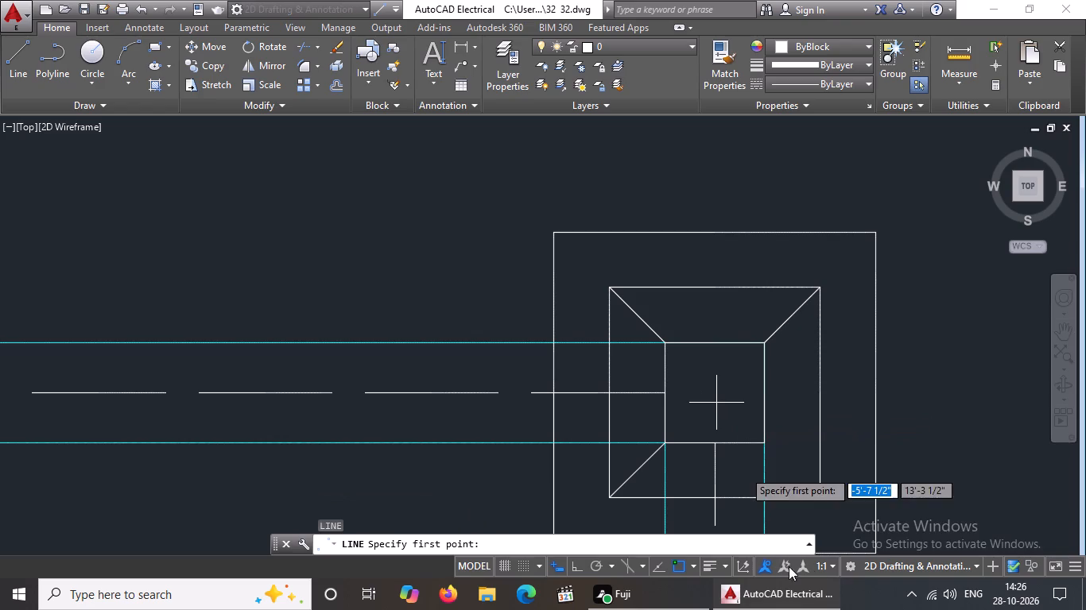
{"action": "left_click", "coordinate": [819, 499]}
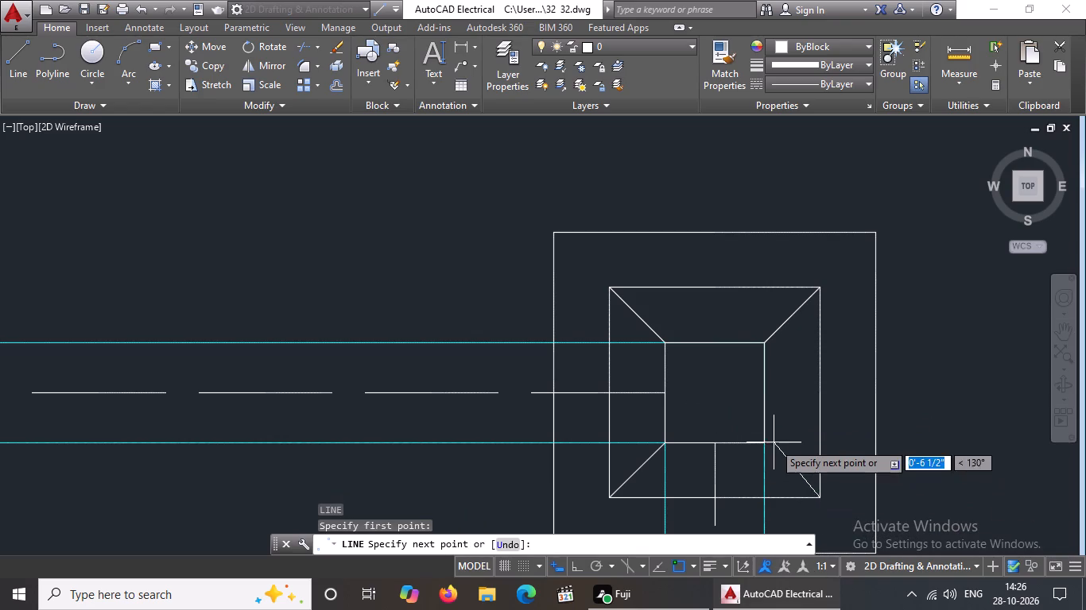
{"action": "left_click", "coordinate": [765, 441]}
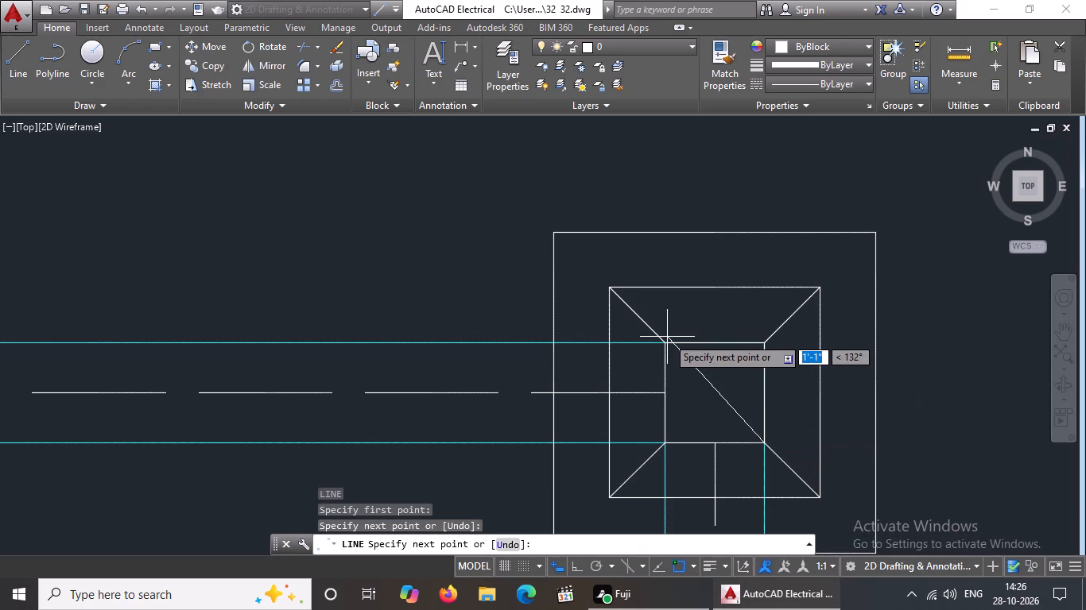
{"action": "key", "text": "Return"}
On the footing directly below the top-middle one, draw diagonals from the column square to the middle square at both upper corners.
{"action": "key", "text": "l"}
{"action": "key", "text": "Return"}
{"action": "scroll", "coordinate": [667, 337], "scroll_direction": "down", "scroll_amount": 4}
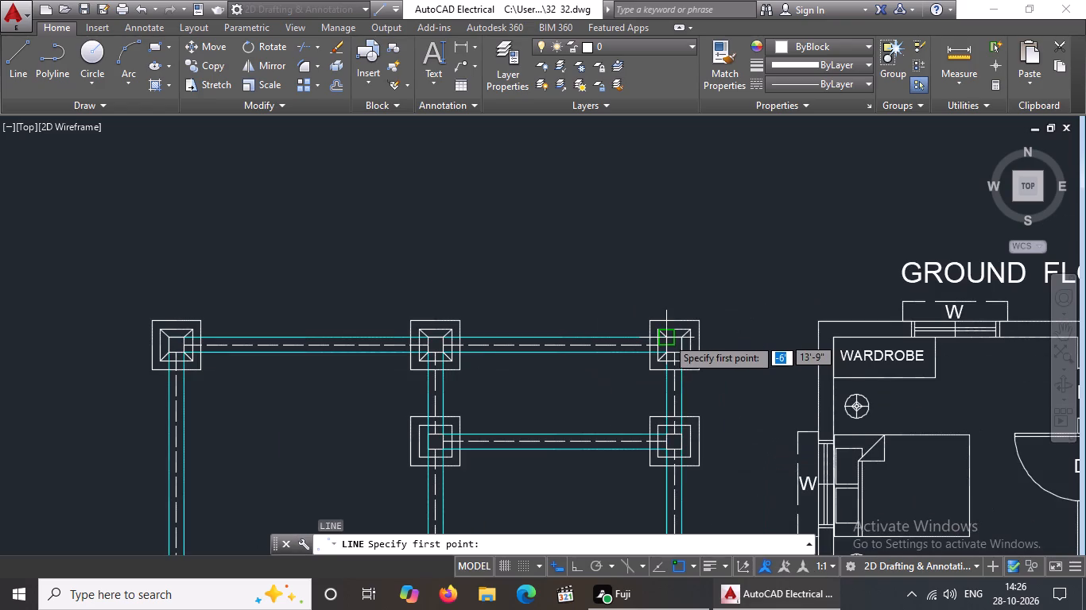
{"action": "scroll", "coordinate": [432, 438], "scroll_direction": "up", "scroll_amount": 5}
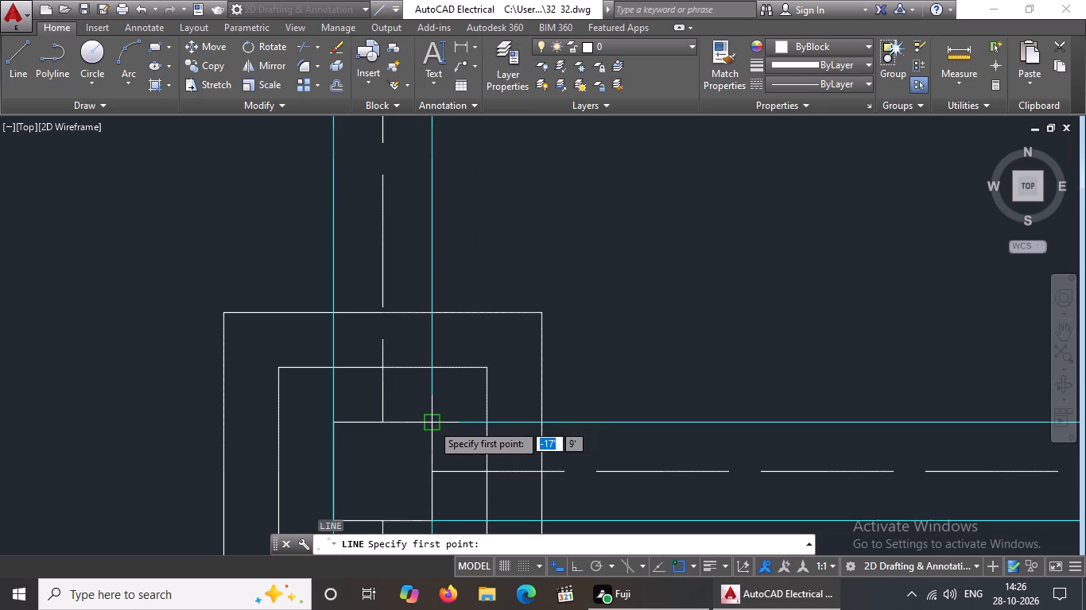
{"action": "left_click", "coordinate": [432, 423]}
{"action": "left_click", "coordinate": [487, 369]}
{"action": "key", "text": "Return"}
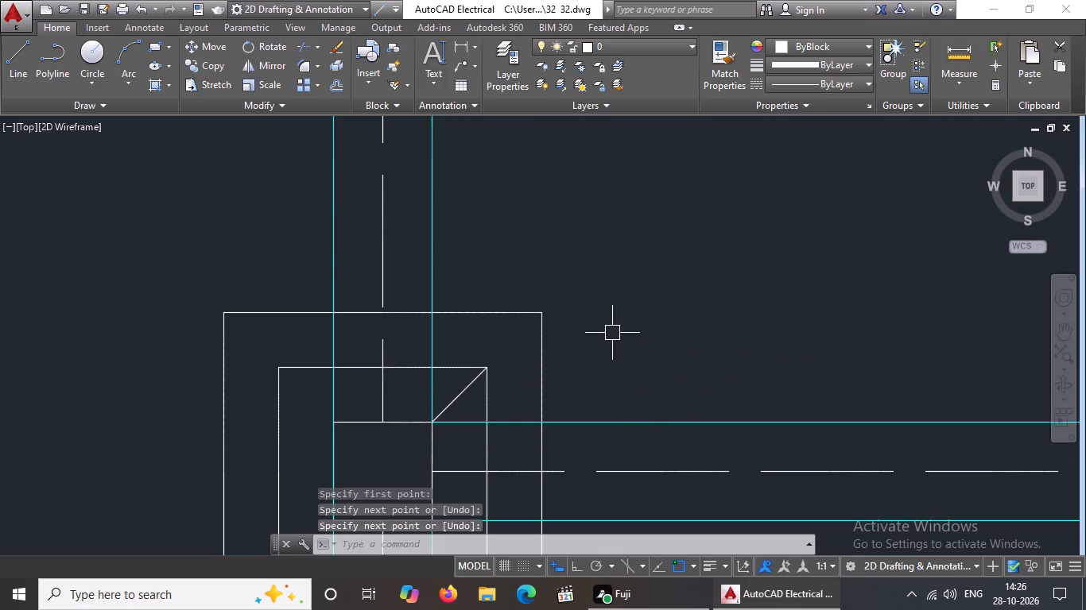
{"action": "key", "text": "l"}
{"action": "key", "text": "Return"}
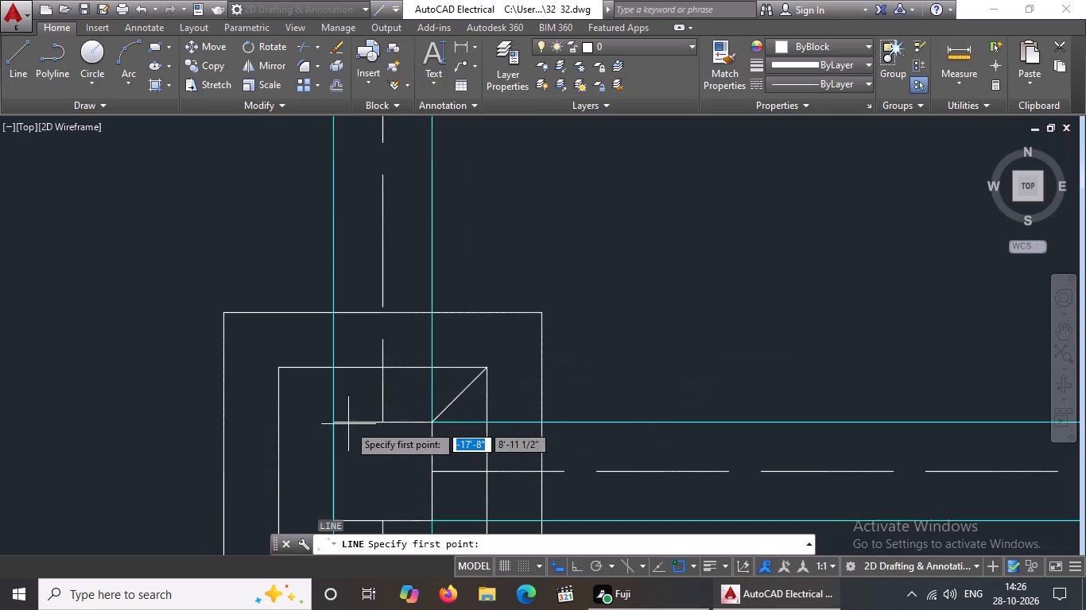
{"action": "left_click", "coordinate": [333, 419]}
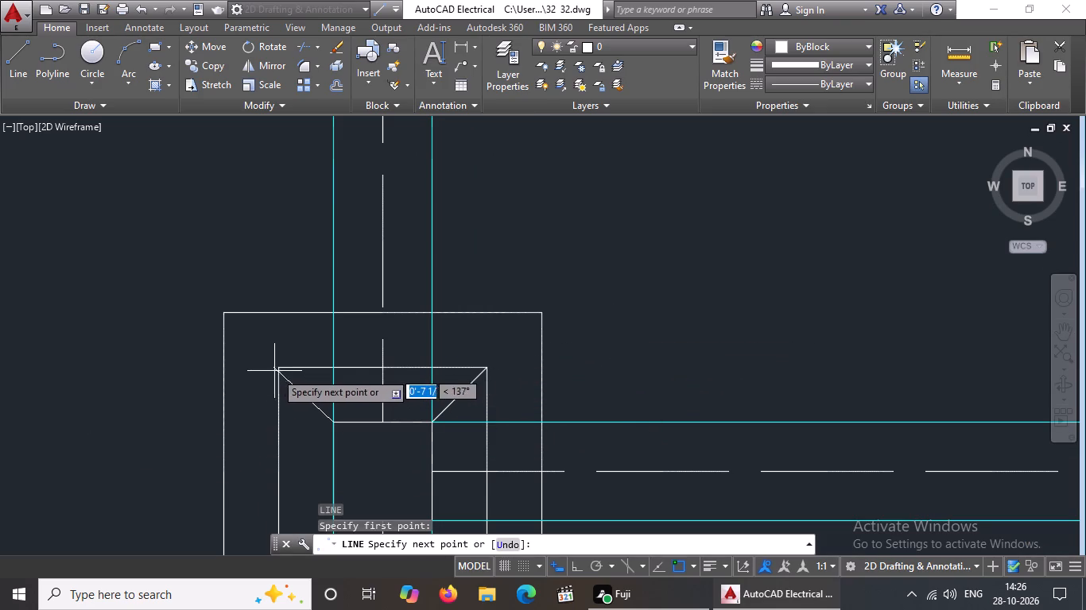
{"action": "left_click", "coordinate": [283, 368]}
{"action": "key", "text": "Return"}
Draw diagonals joining the middle square and column square at both lower corners of the footing below the top-middle one.
{"action": "key", "text": "l"}
{"action": "key", "text": "Return"}
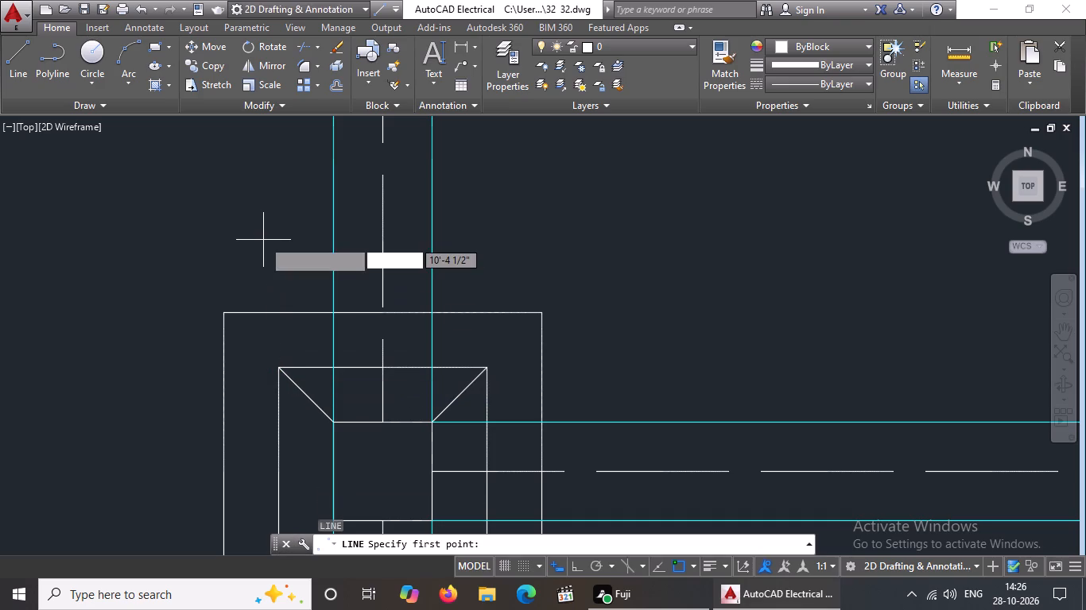
{"action": "scroll", "coordinate": [281, 245], "scroll_direction": "down", "scroll_amount": 2}
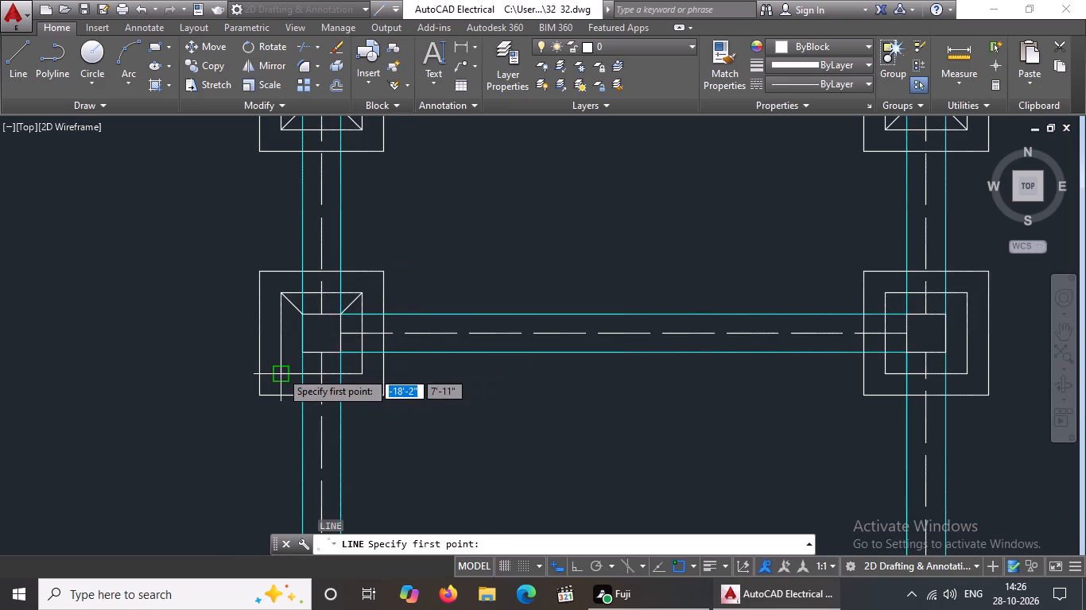
{"action": "left_click", "coordinate": [281, 371]}
{"action": "left_click", "coordinate": [301, 353]}
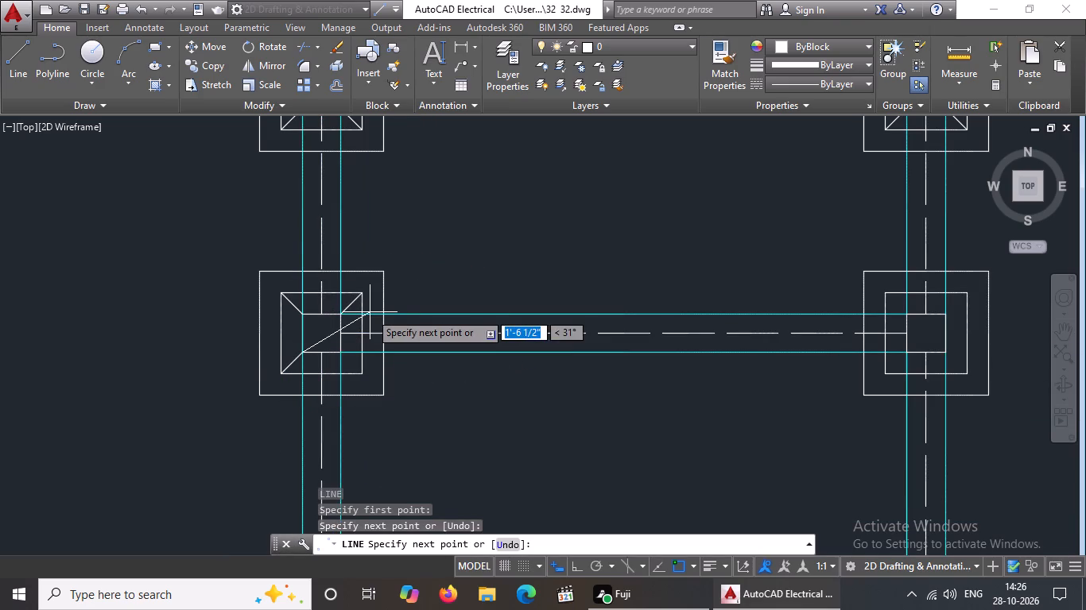
{"action": "key", "text": "Return"}
{"action": "key", "text": "l"}
{"action": "key", "text": "Return"}
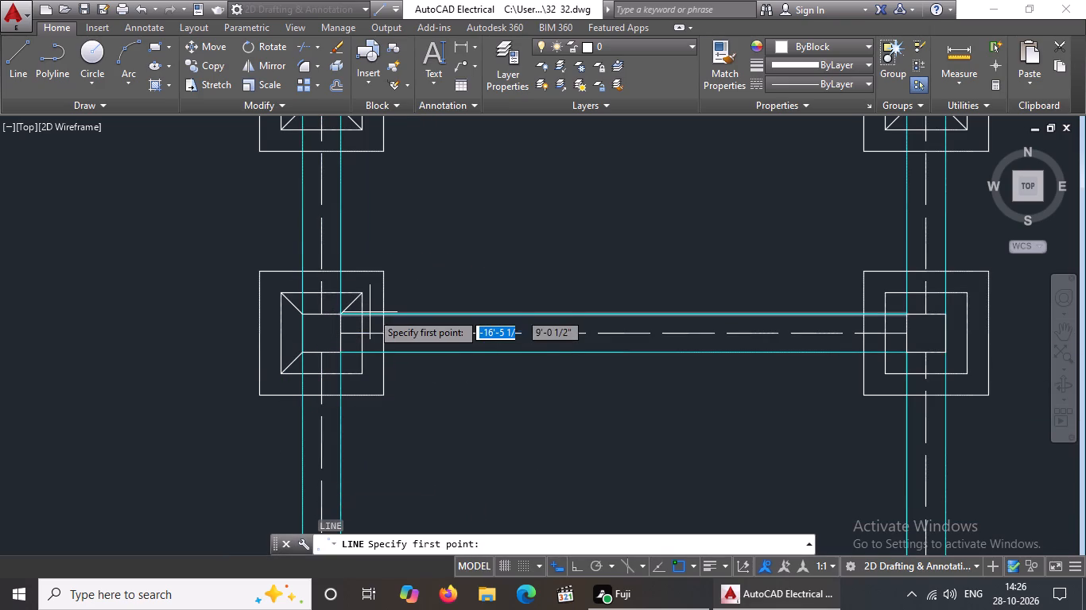
{"action": "left_click", "coordinate": [338, 353]}
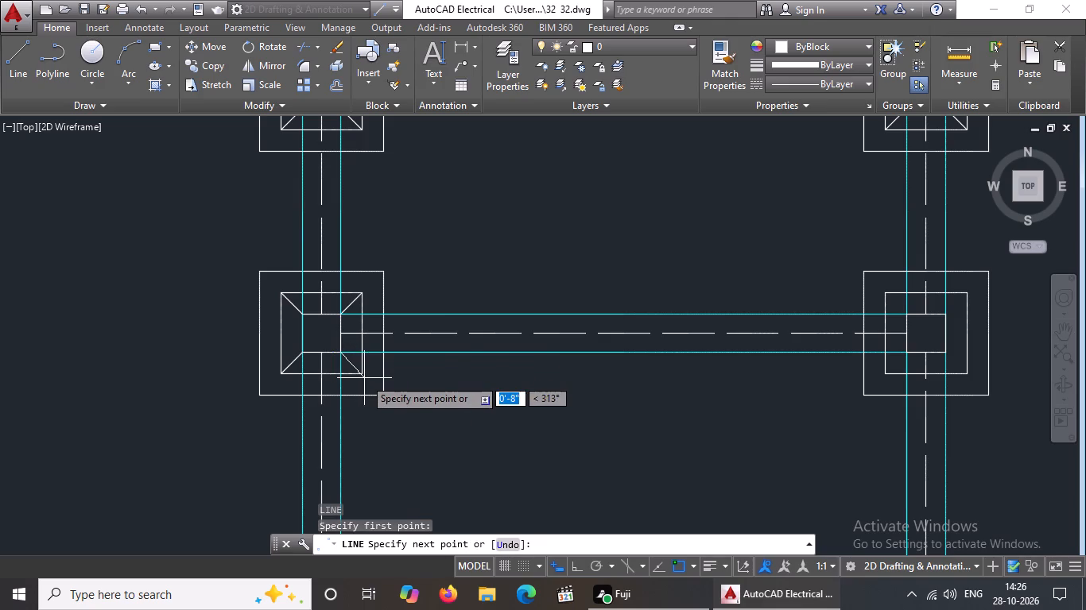
{"action": "left_click", "coordinate": [360, 371]}
{"action": "key", "text": "Return"}
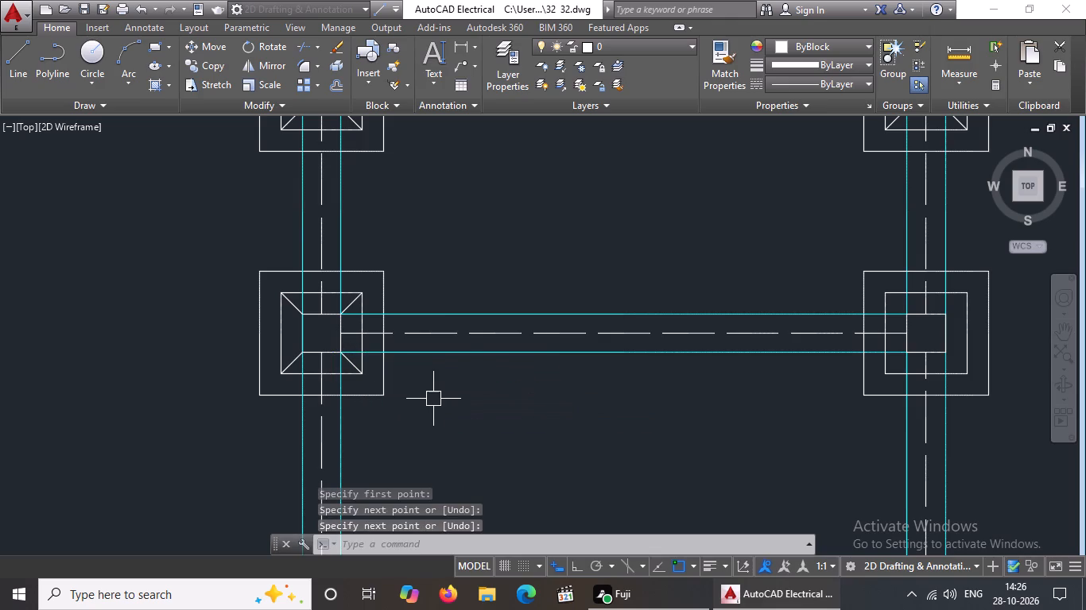
On the footing directly below the top-right one, draw diagonals joining the column square and middle square at both upper corners.
{"action": "key", "text": "l"}
{"action": "key", "text": "Return"}
{"action": "scroll", "coordinate": [433, 399], "scroll_direction": "down", "scroll_amount": 3}
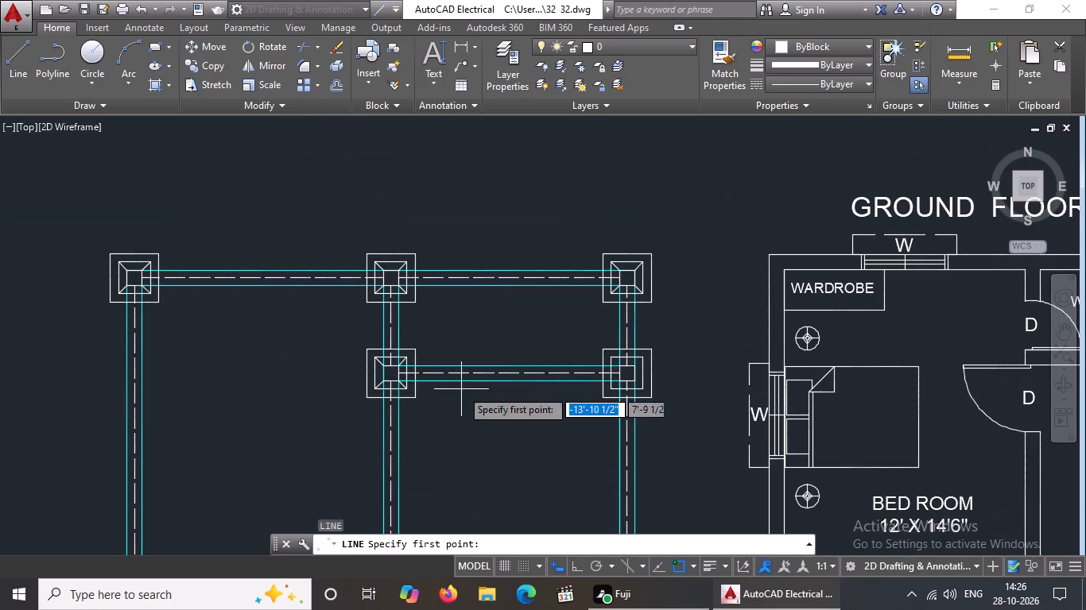
{"action": "scroll", "coordinate": [635, 353], "scroll_direction": "up", "scroll_amount": 3}
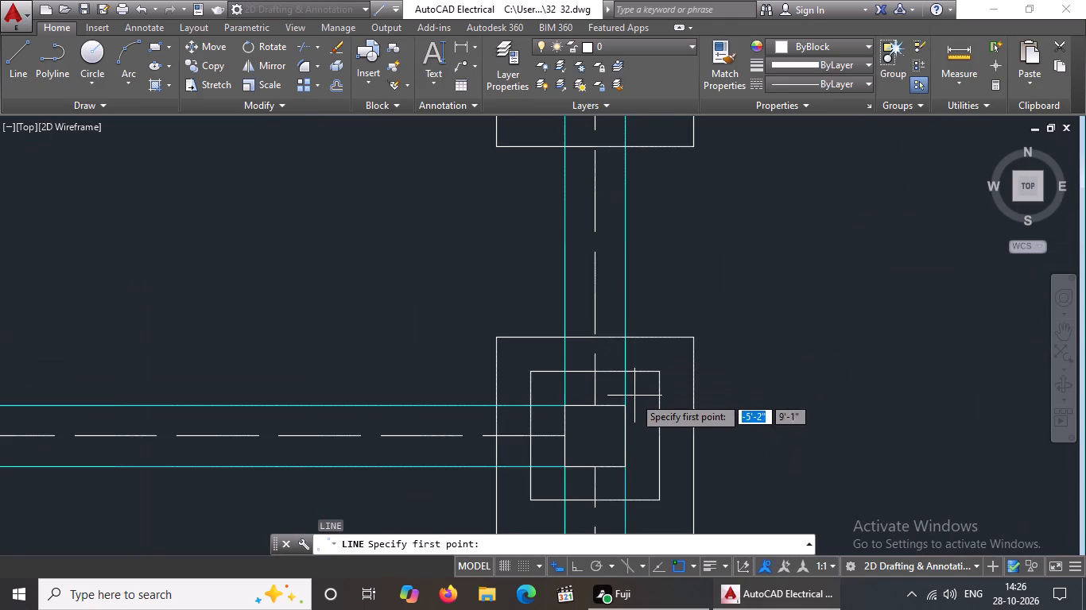
{"action": "left_click", "coordinate": [626, 409]}
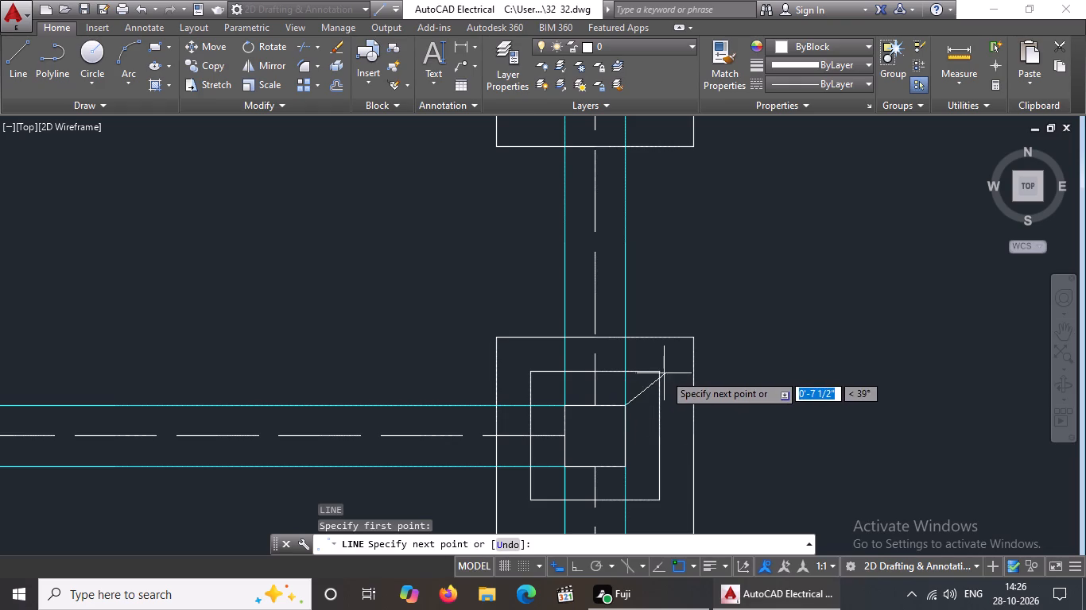
{"action": "left_click", "coordinate": [660, 373]}
{"action": "key", "text": "Return"}
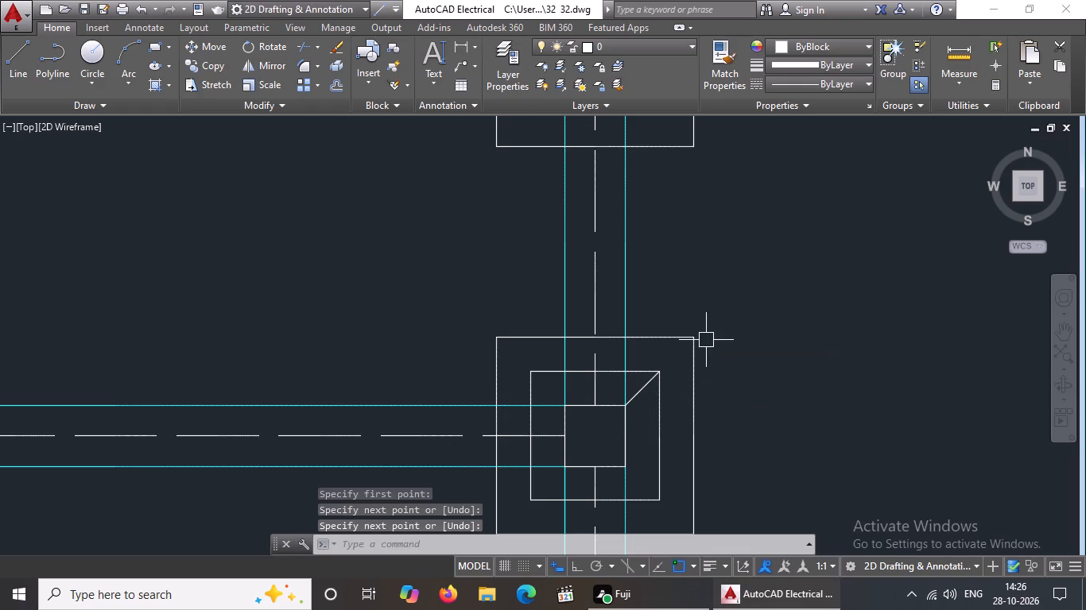
{"action": "key", "text": "l"}
{"action": "key", "text": "Return"}
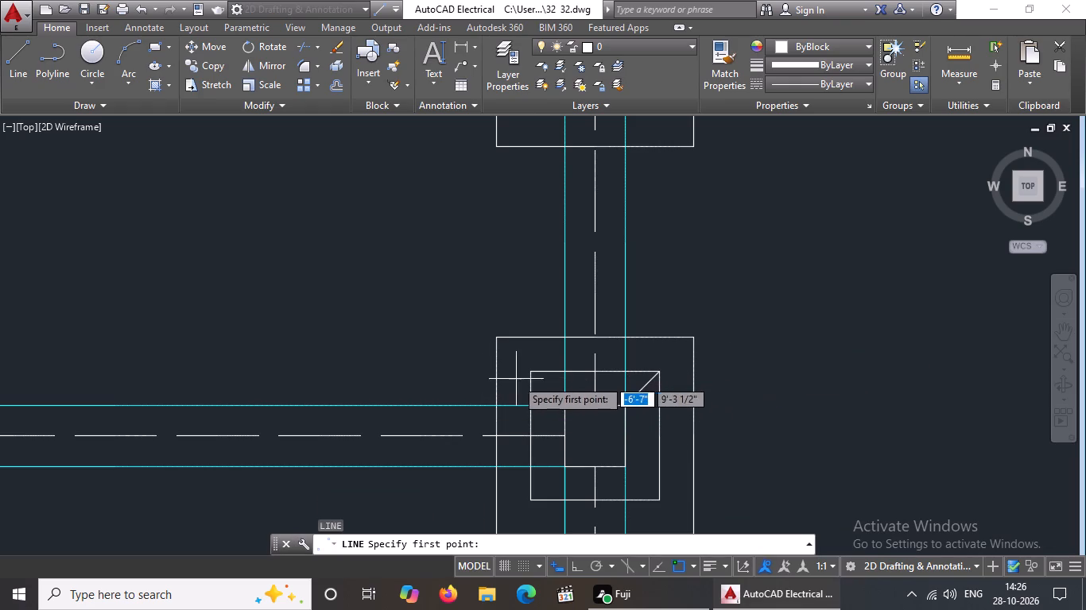
{"action": "left_click", "coordinate": [533, 373]}
{"action": "left_click_drag", "start_coordinate": [564, 407], "coordinate": [575, 430]}
{"action": "key", "text": "Return"}
Draw diagonals from the middle square to the column square at both lower corners of the footing below the top-right one.
{"action": "key", "text": "l"}
{"action": "key", "text": "Return"}
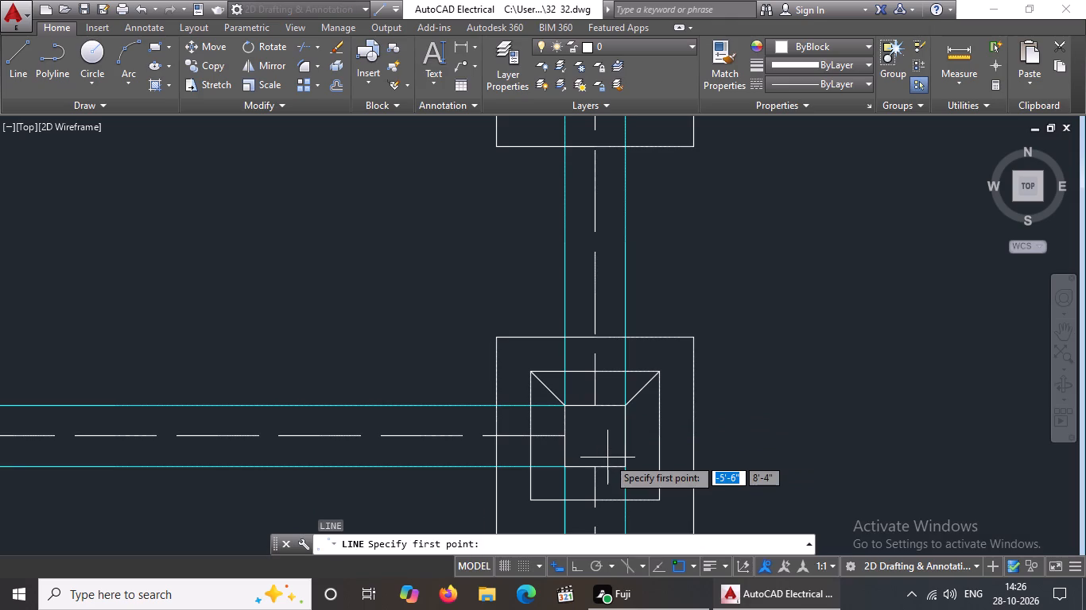
{"action": "left_click", "coordinate": [532, 497]}
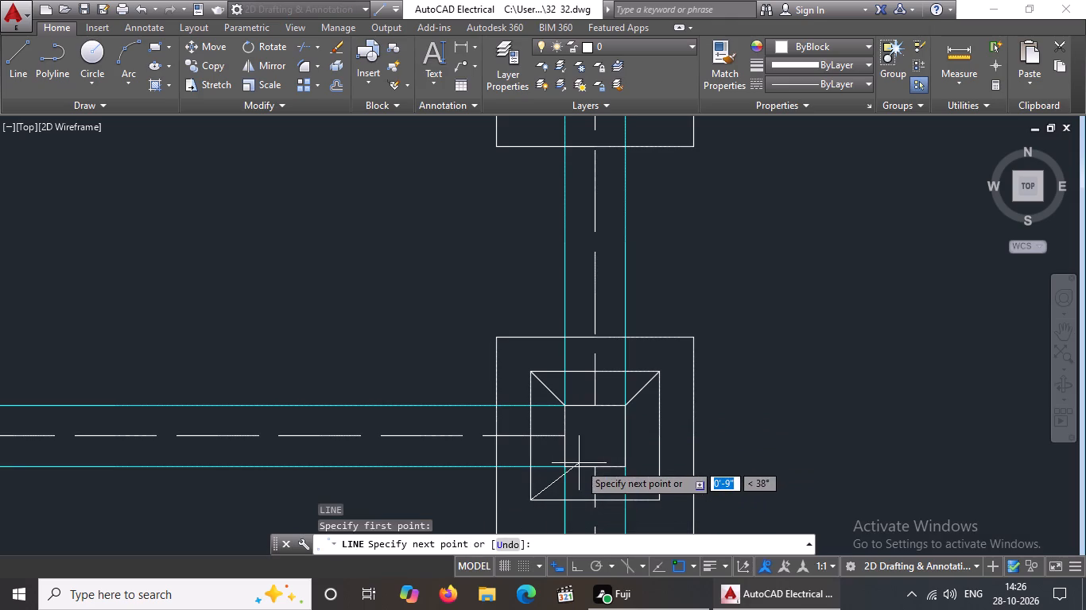
{"action": "left_click", "coordinate": [564, 470]}
{"action": "key", "text": "Return"}
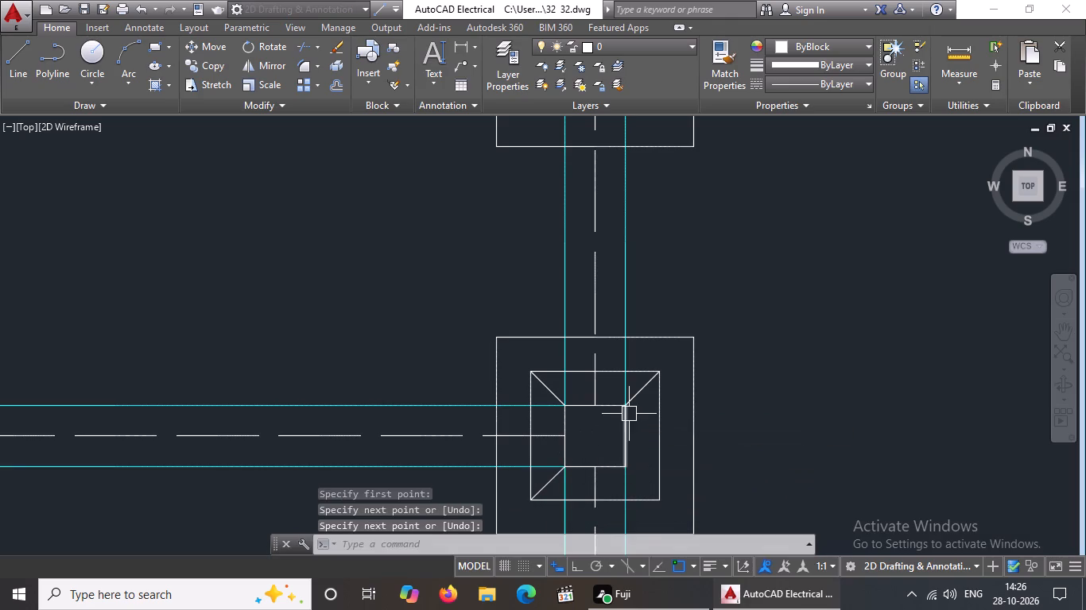
{"action": "key", "text": "l"}
{"action": "key", "text": "Return"}
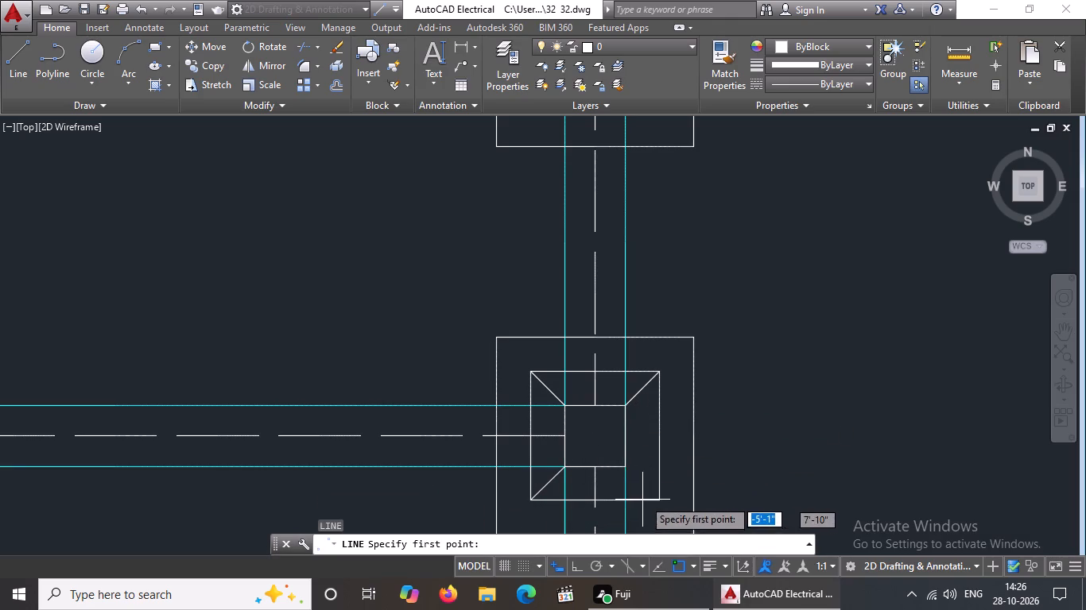
{"action": "left_click", "coordinate": [657, 502]}
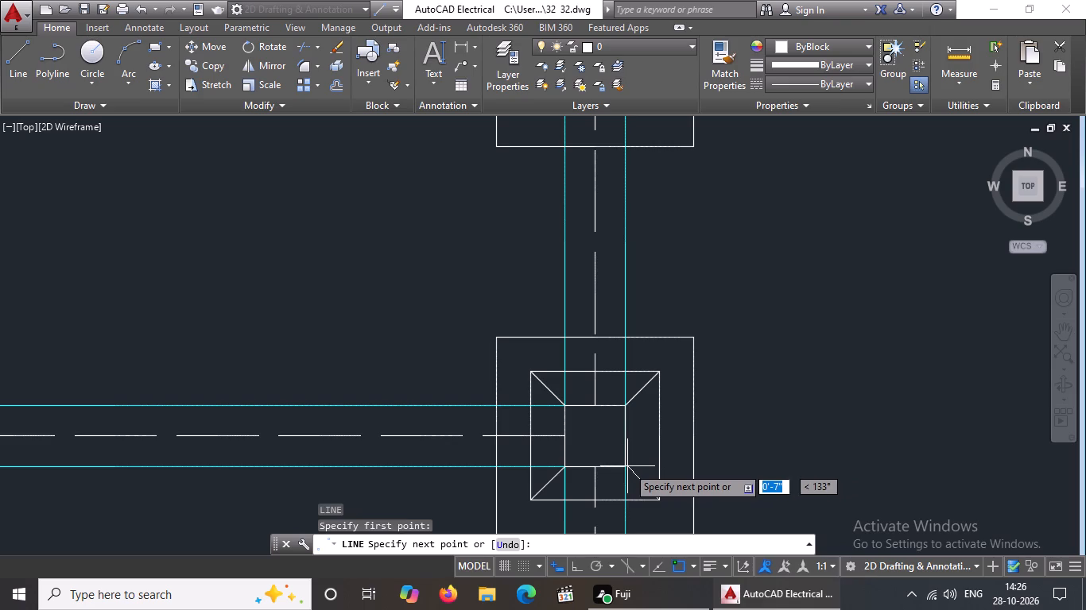
{"action": "left_click", "coordinate": [627, 466]}
{"action": "key", "text": "ctrl+z"}
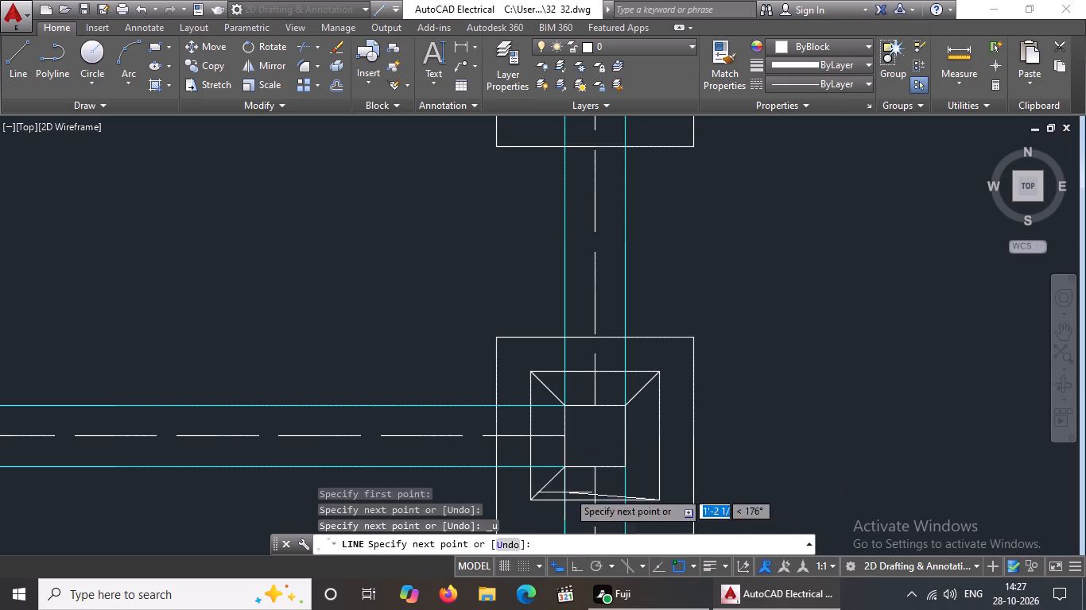
{"action": "left_click", "coordinate": [622, 468]}
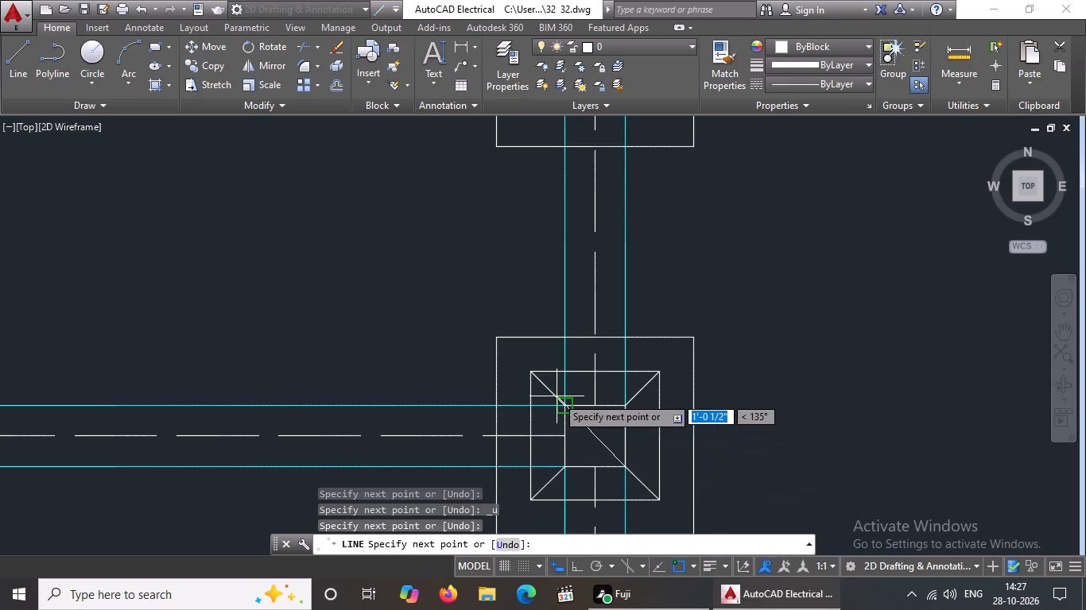
{"action": "key", "text": "Return"}
On the third footing down in the middle column, draw diagonals from the column square to the middle square at both upper corners.
{"action": "key", "text": "l"}
{"action": "key", "text": "Return"}
{"action": "scroll", "coordinate": [557, 396], "scroll_direction": "down", "scroll_amount": 4}
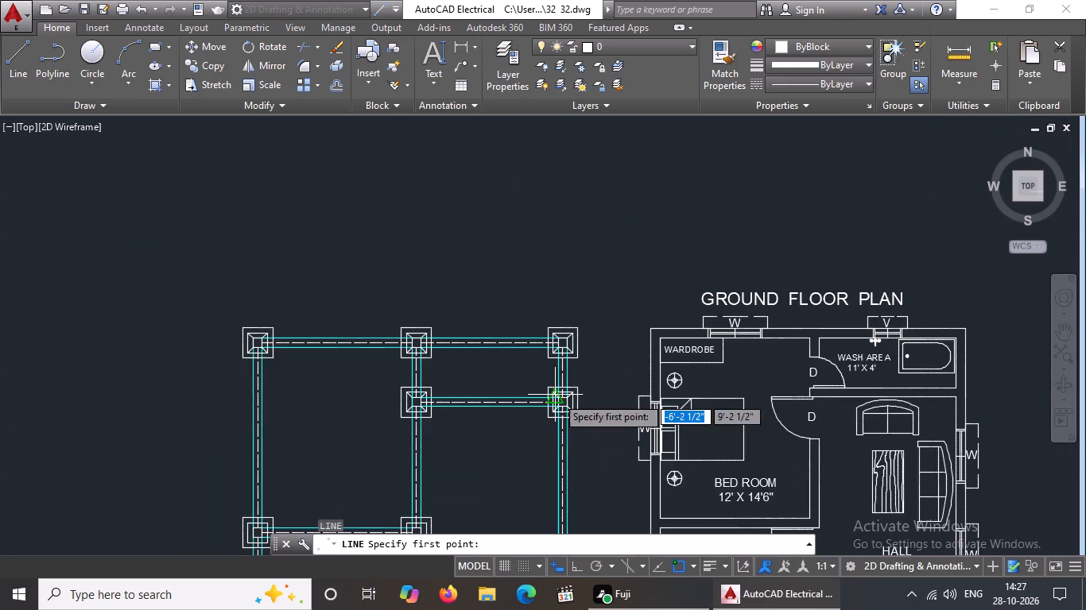
{"action": "scroll", "coordinate": [513, 378], "scroll_direction": "down", "scroll_amount": 1}
{"action": "scroll", "coordinate": [438, 491], "scroll_direction": "up", "scroll_amount": 6}
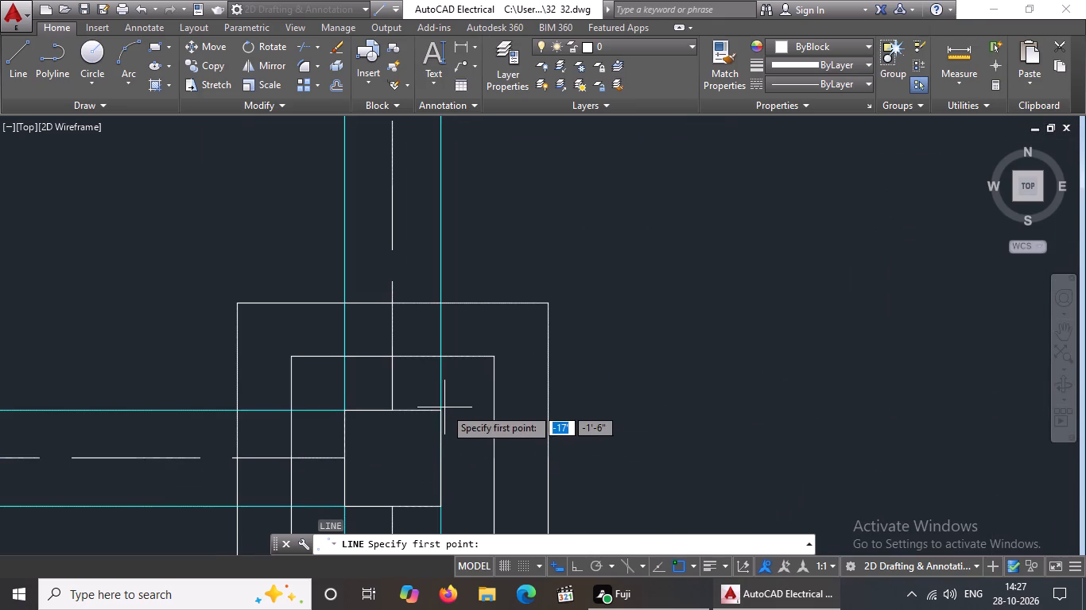
{"action": "left_click", "coordinate": [439, 412]}
{"action": "left_click_drag", "start_coordinate": [491, 358], "coordinate": [506, 346]}
{"action": "key", "text": "Return"}
{"action": "key", "text": "l"}
{"action": "key", "text": "Return"}
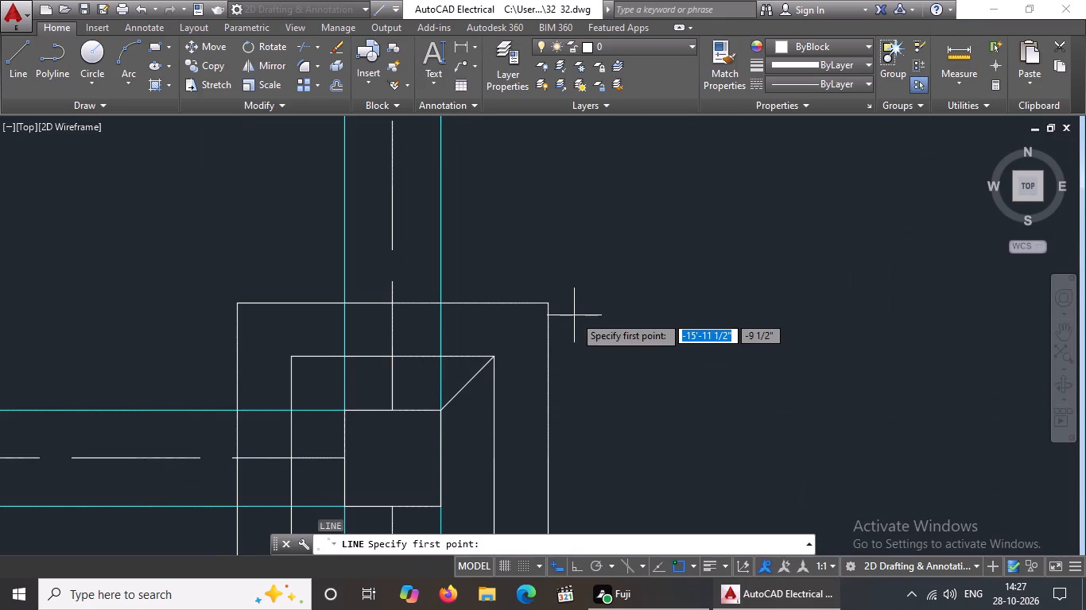
{"action": "left_click", "coordinate": [343, 412]}
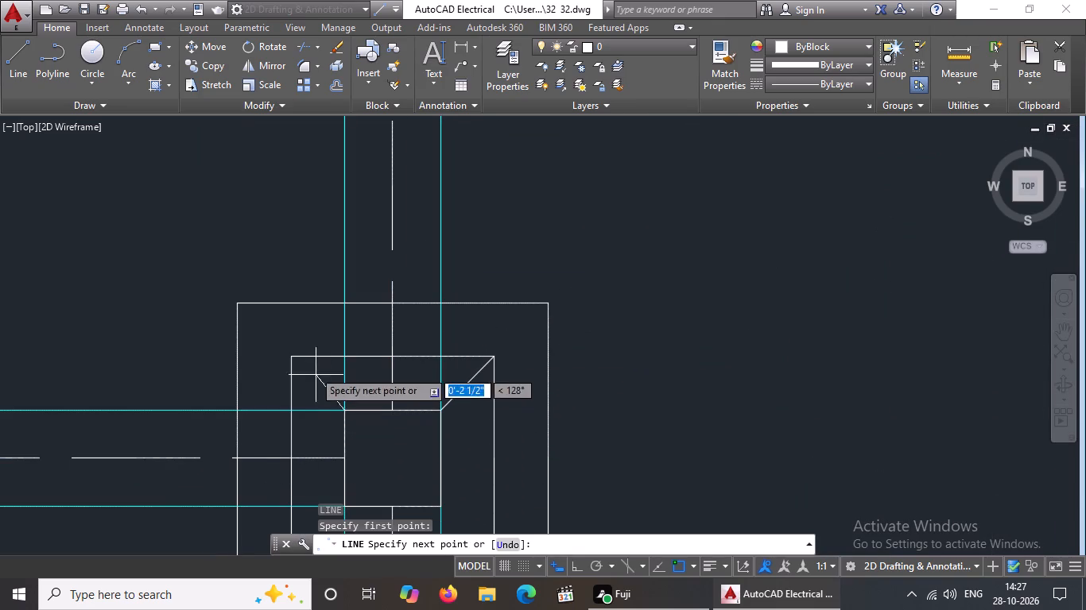
{"action": "left_click", "coordinate": [289, 358]}
{"action": "key", "text": "Return"}
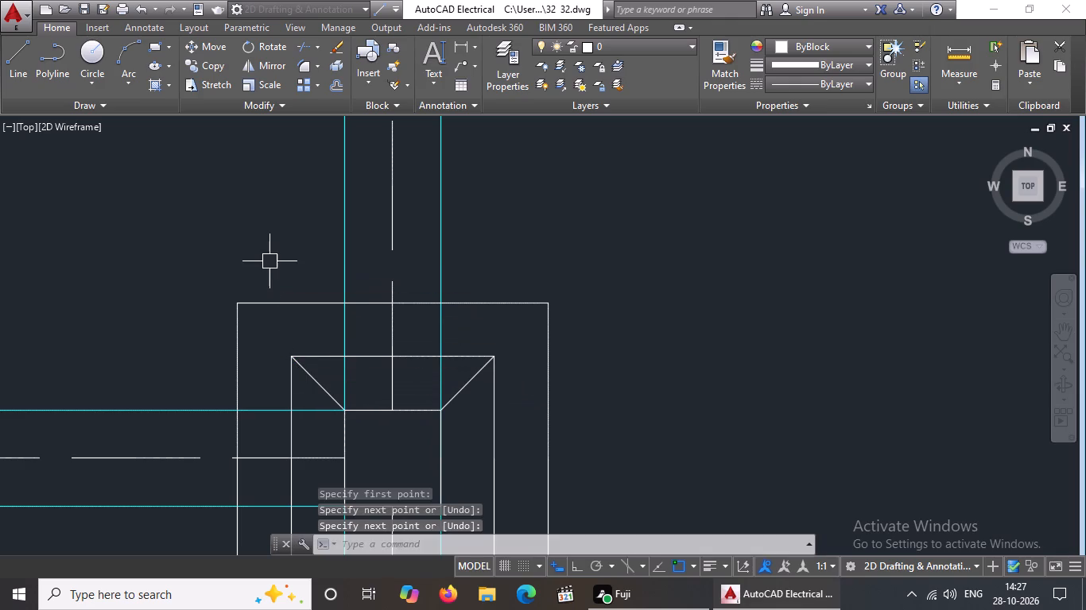
Draw diagonals joining the middle square and column square at both lower corners of the third footing down in the middle column.
{"action": "key", "text": "l"}
{"action": "key", "text": "Return"}
{"action": "scroll", "coordinate": [270, 261], "scroll_direction": "down", "scroll_amount": 5}
{"action": "scroll", "coordinate": [250, 269], "scroll_direction": "up", "scroll_amount": 2}
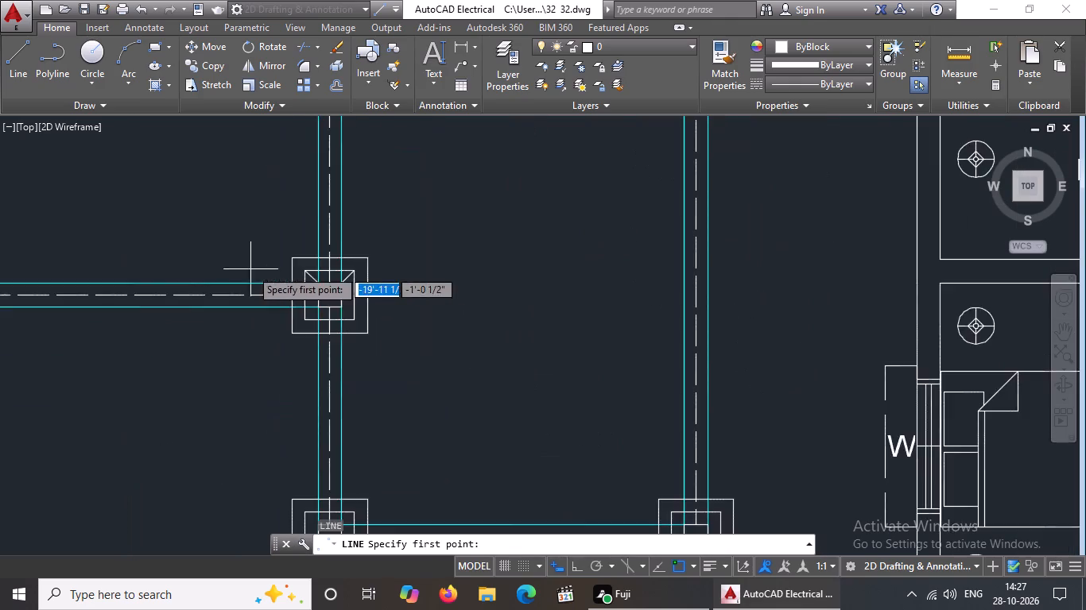
{"action": "scroll", "coordinate": [297, 284], "scroll_direction": "up", "scroll_amount": 3}
{"action": "left_click", "coordinate": [321, 430]}
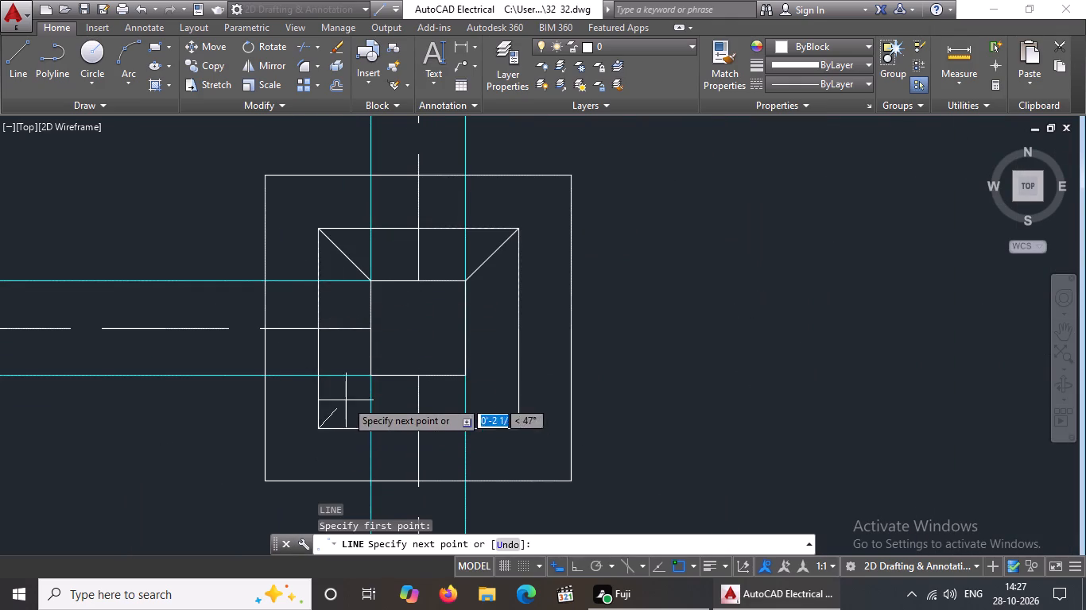
{"action": "left_click_drag", "start_coordinate": [371, 376], "coordinate": [379, 365]}
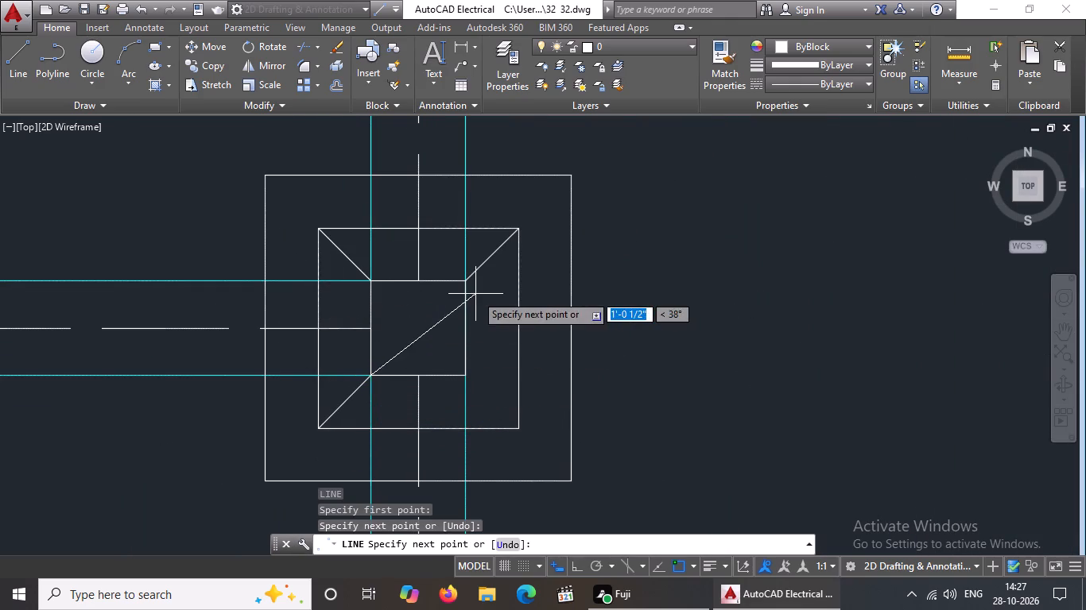
{"action": "key", "text": "Return"}
{"action": "key", "text": "l"}
{"action": "key", "text": "Return"}
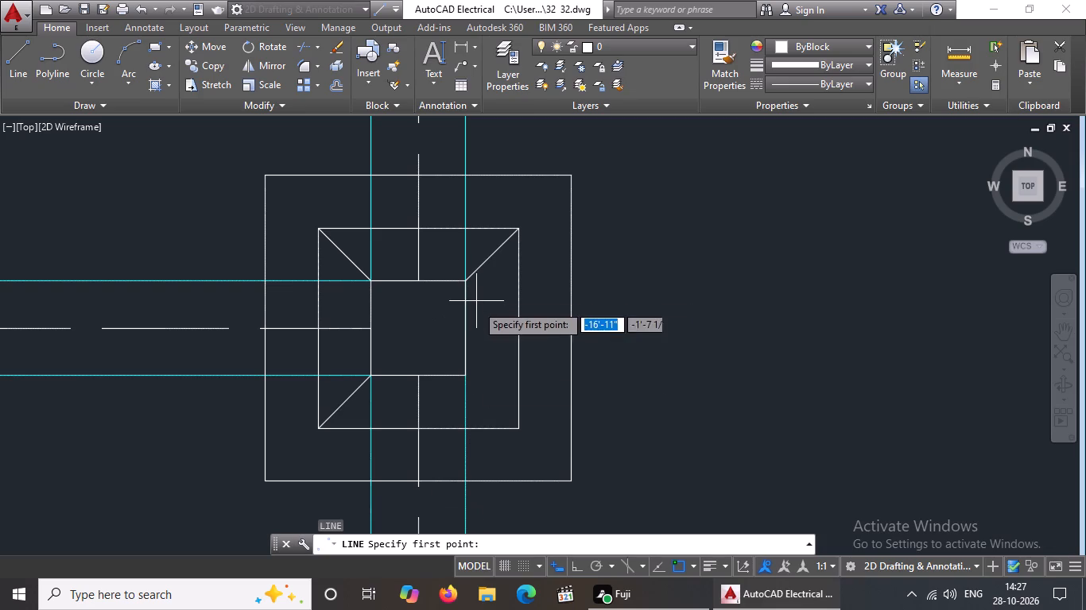
{"action": "left_click", "coordinate": [460, 375]}
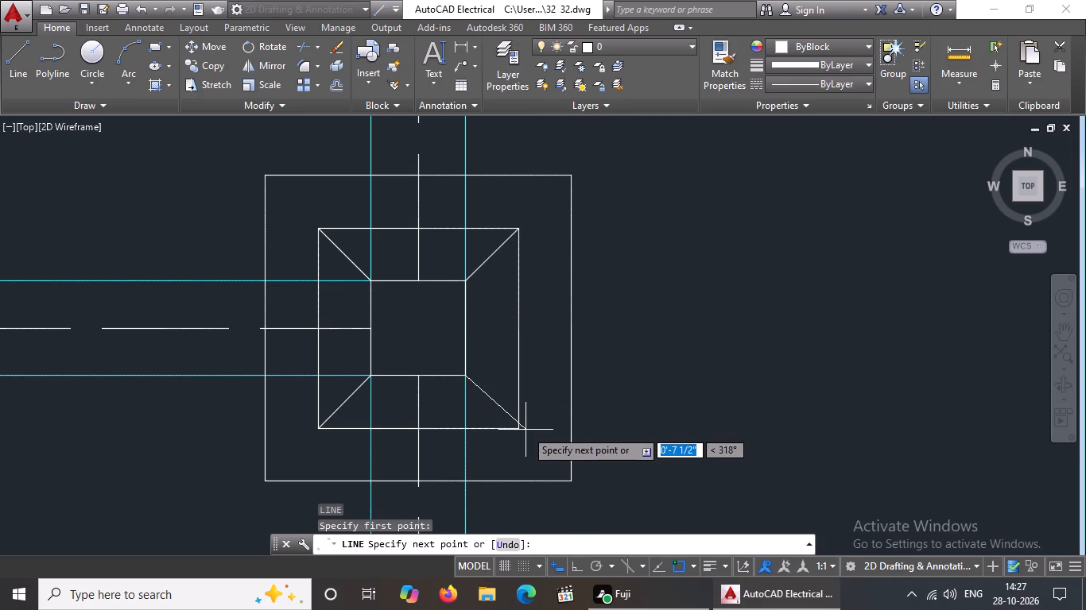
{"action": "left_click_drag", "start_coordinate": [516, 427], "coordinate": [525, 426]}
{"action": "key", "text": "Return"}
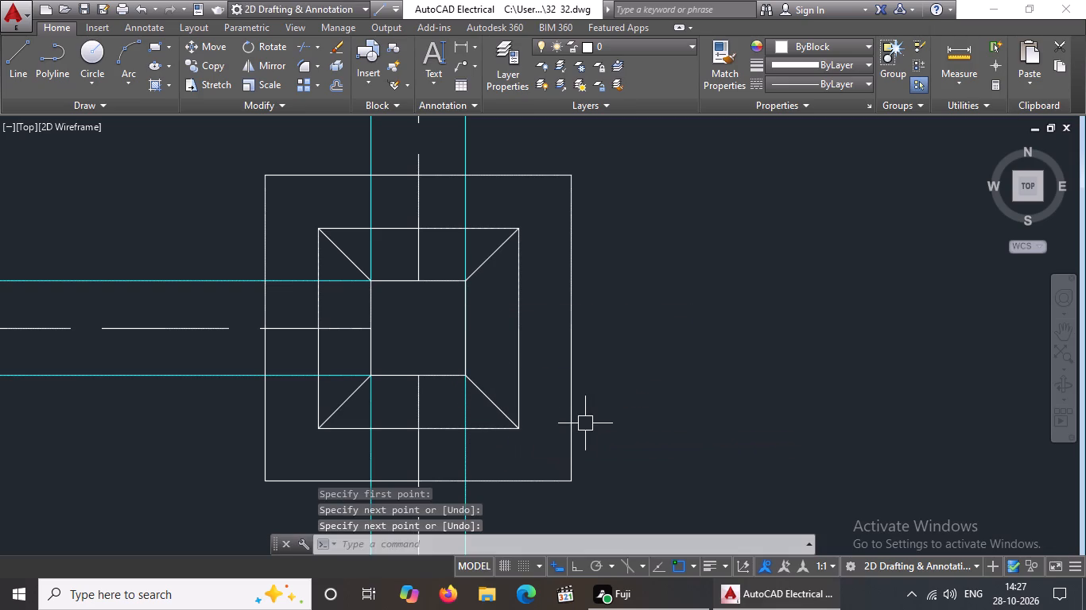
On the footing directly below the top-left one, draw a diagonal from the middle square to the column square at the upper-left corner.
{"action": "key", "text": "l"}
{"action": "key", "text": "Return"}
{"action": "scroll", "coordinate": [449, 438], "scroll_direction": "down", "scroll_amount": 4}
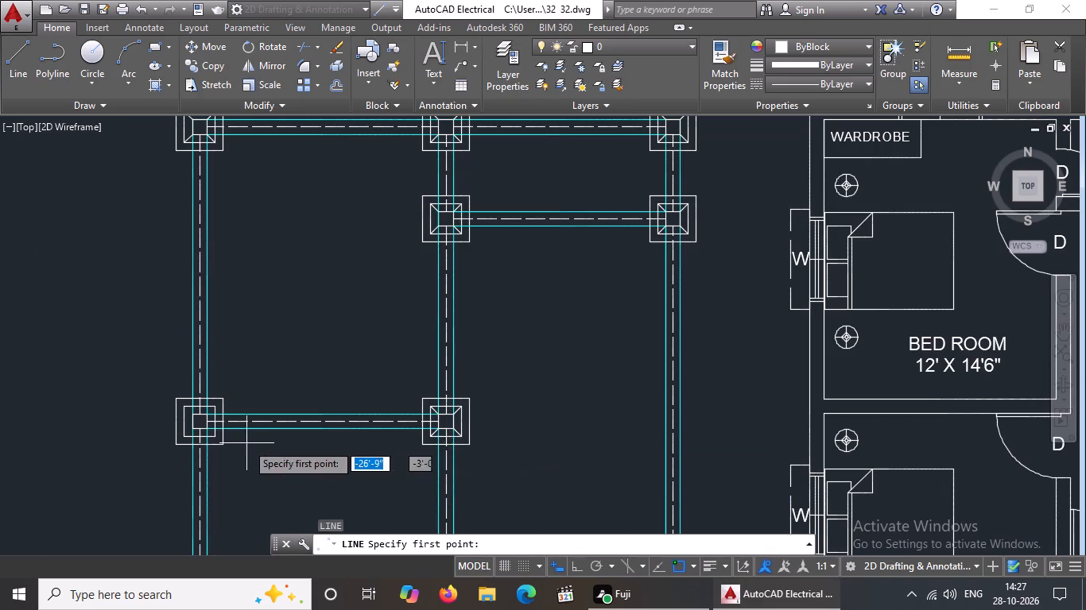
{"action": "scroll", "coordinate": [162, 412], "scroll_direction": "up", "scroll_amount": 3}
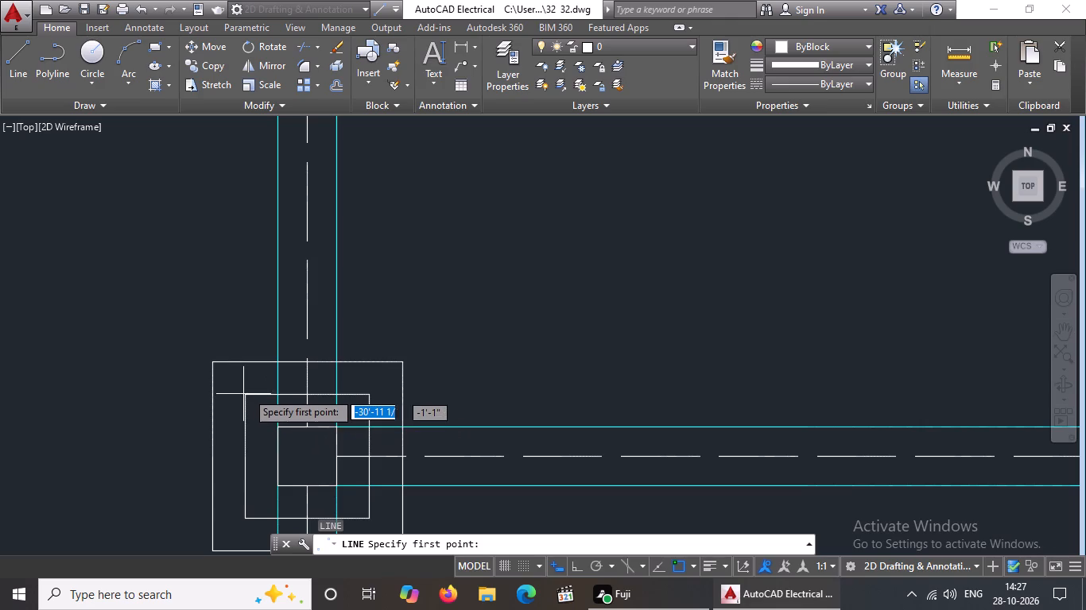
{"action": "left_click", "coordinate": [244, 397]}
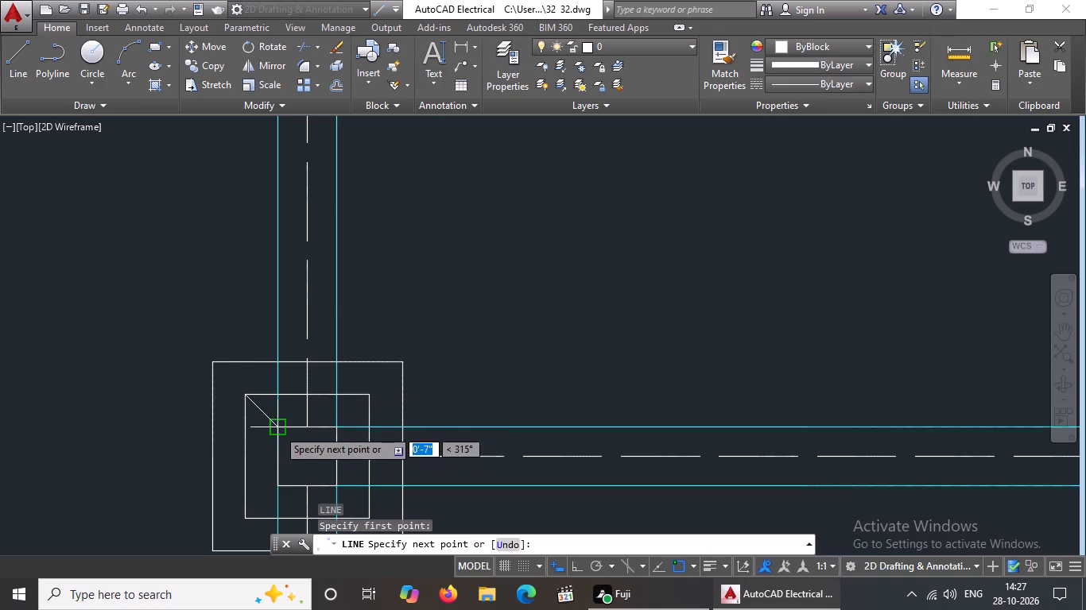
{"action": "left_click_drag", "start_coordinate": [277, 429], "coordinate": [283, 438]}
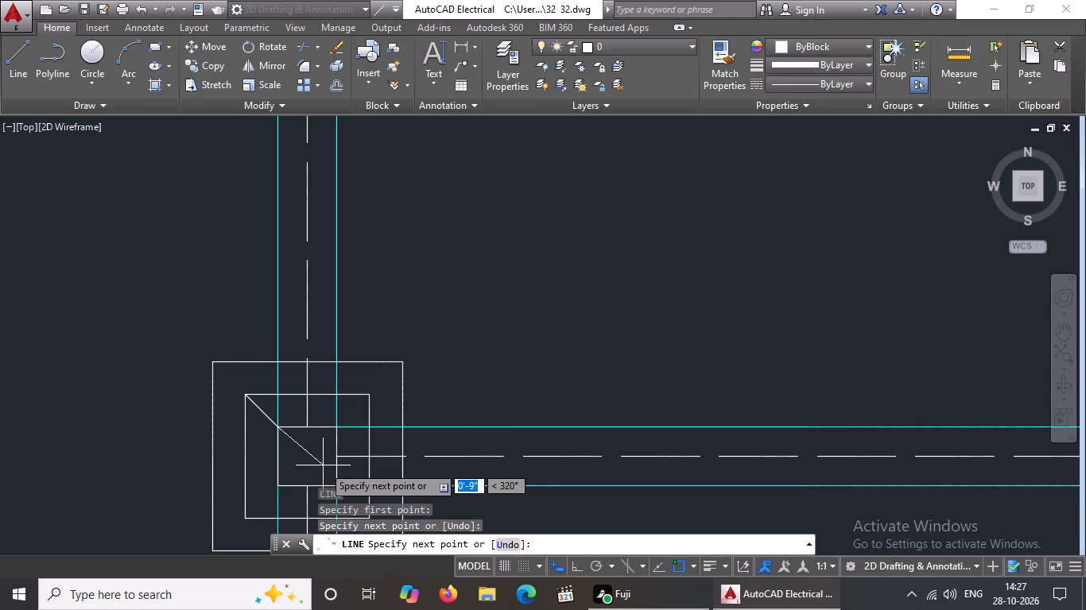
{"action": "key", "text": "Return"}
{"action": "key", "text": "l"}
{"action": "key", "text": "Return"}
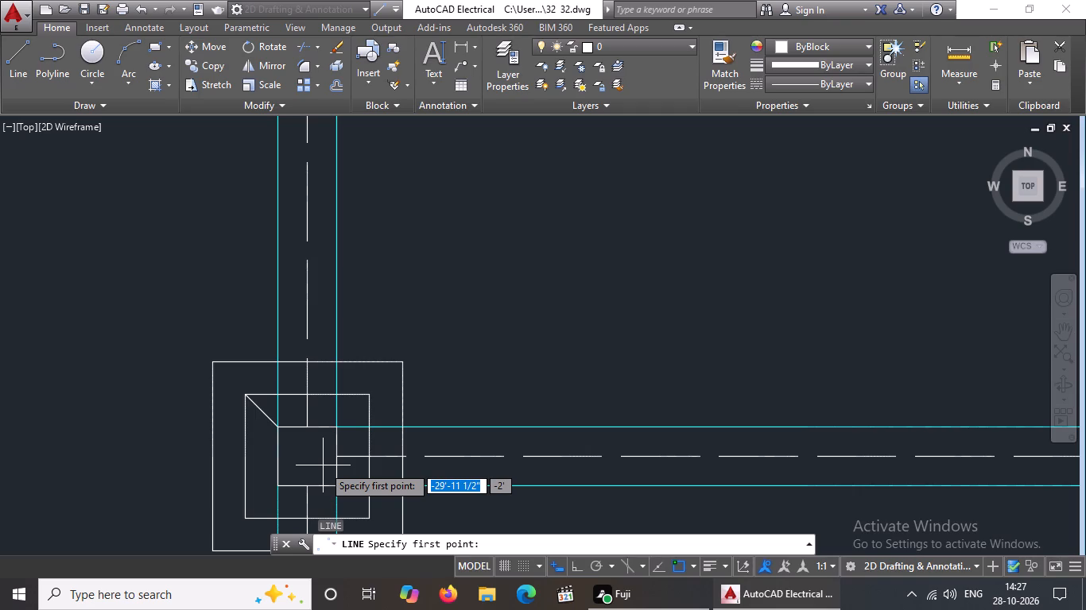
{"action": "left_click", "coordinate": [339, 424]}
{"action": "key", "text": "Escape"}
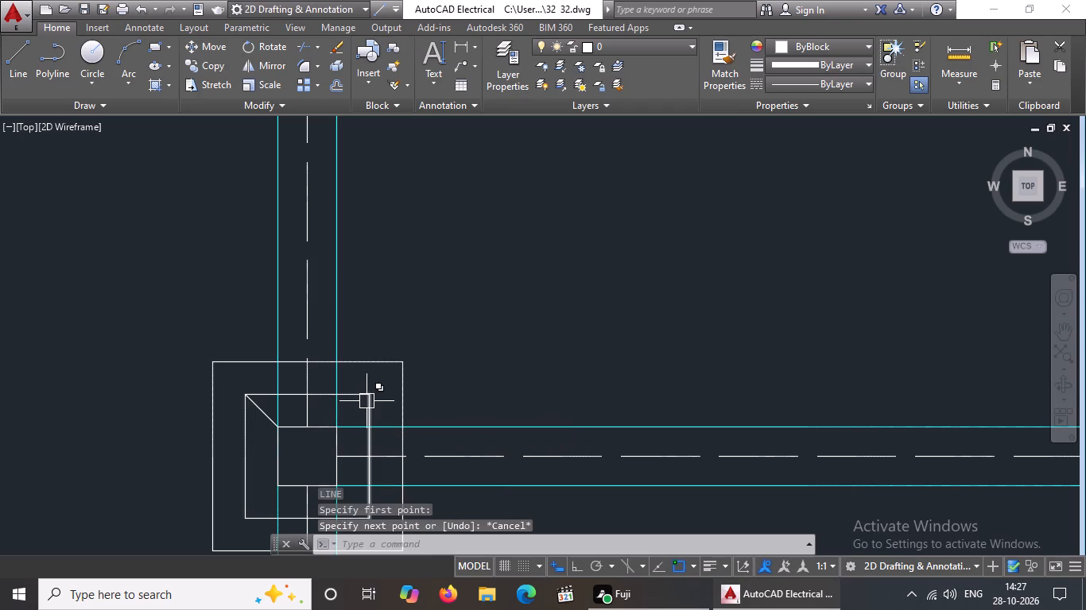
Draw a diagonal from the column square to the middle square at the upper-right corner of the footing below the top-left one.
{"action": "key", "text": "l"}
{"action": "key", "text": "Return"}
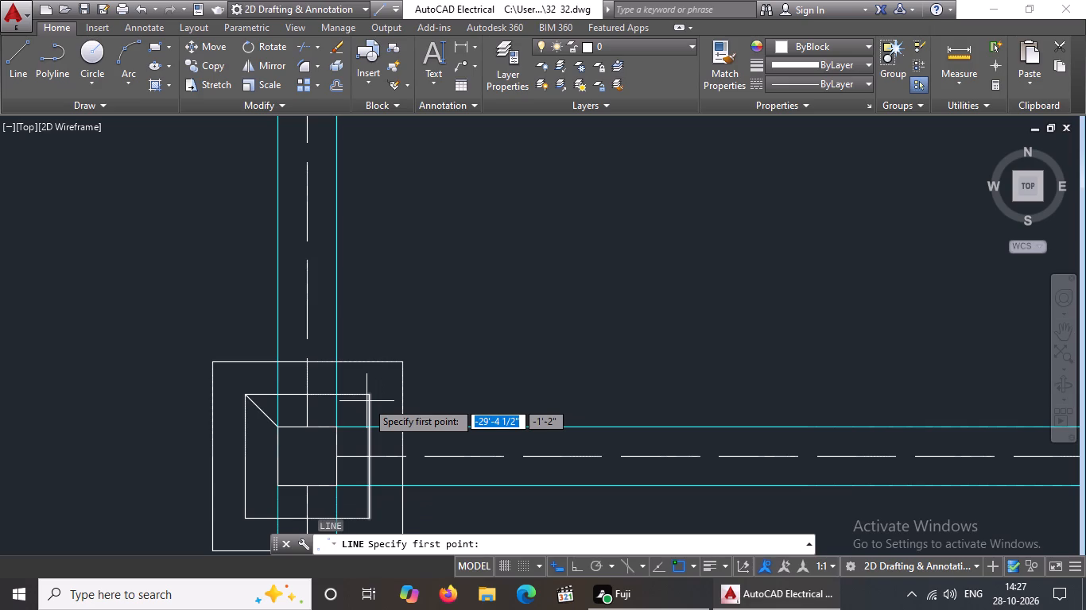
{"action": "left_click", "coordinate": [339, 431]}
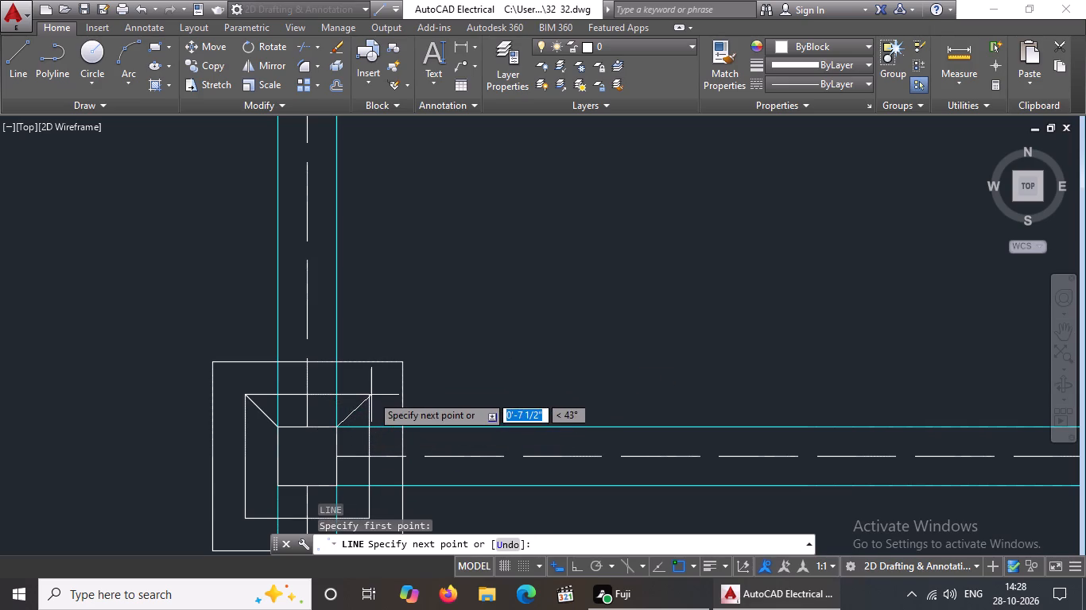
{"action": "left_click_drag", "start_coordinate": [369, 394], "coordinate": [383, 384]}
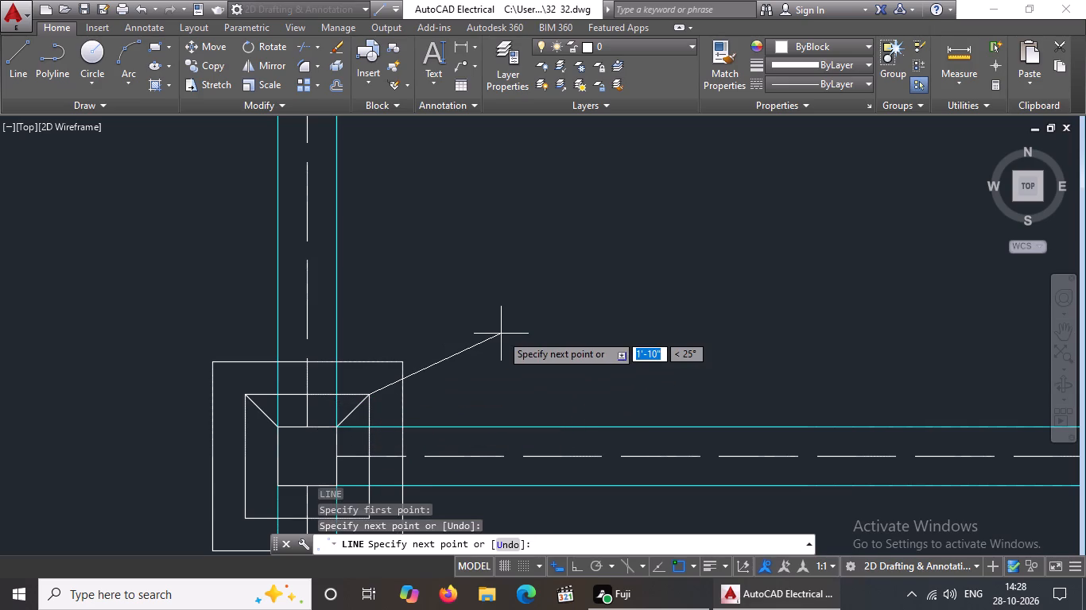
{"action": "key", "text": "Return"}
Draw diagonals joining the middle square and column square at both lower corners of the footing below the top-left one.
{"action": "key", "text": "l"}
{"action": "key", "text": "Return"}
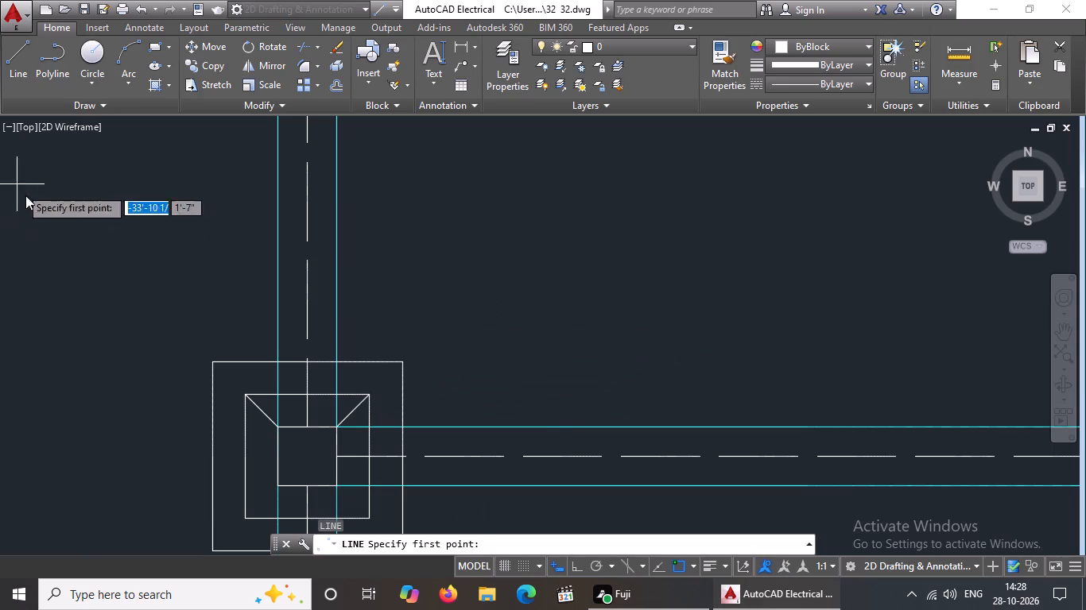
{"action": "scroll", "coordinate": [276, 411], "scroll_direction": "down", "scroll_amount": 2}
{"action": "scroll", "coordinate": [262, 450], "scroll_direction": "up", "scroll_amount": 2}
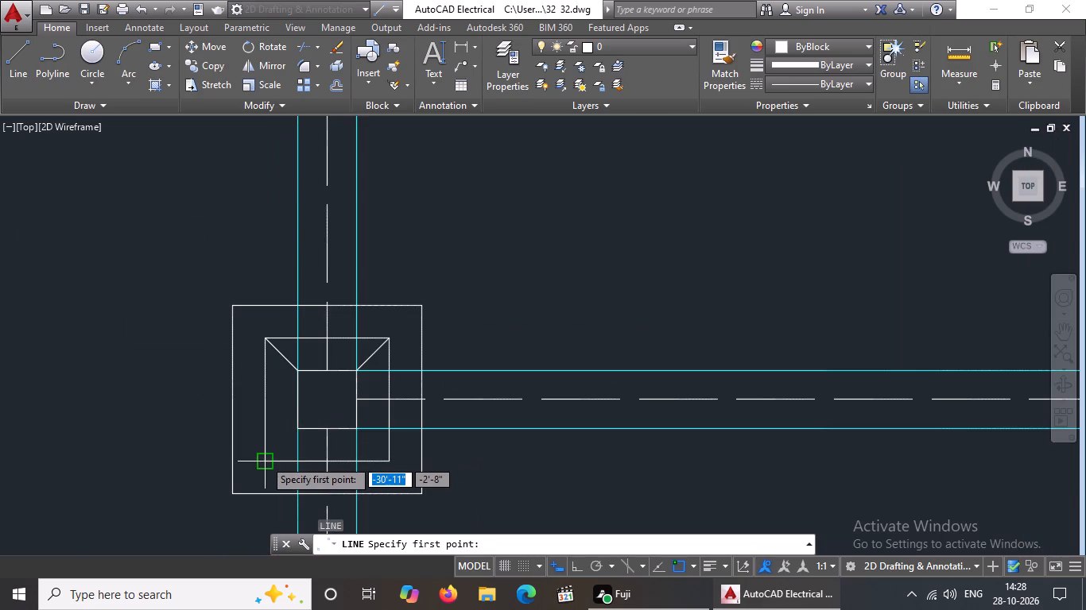
{"action": "left_click", "coordinate": [264, 459]}
{"action": "left_click", "coordinate": [300, 430]}
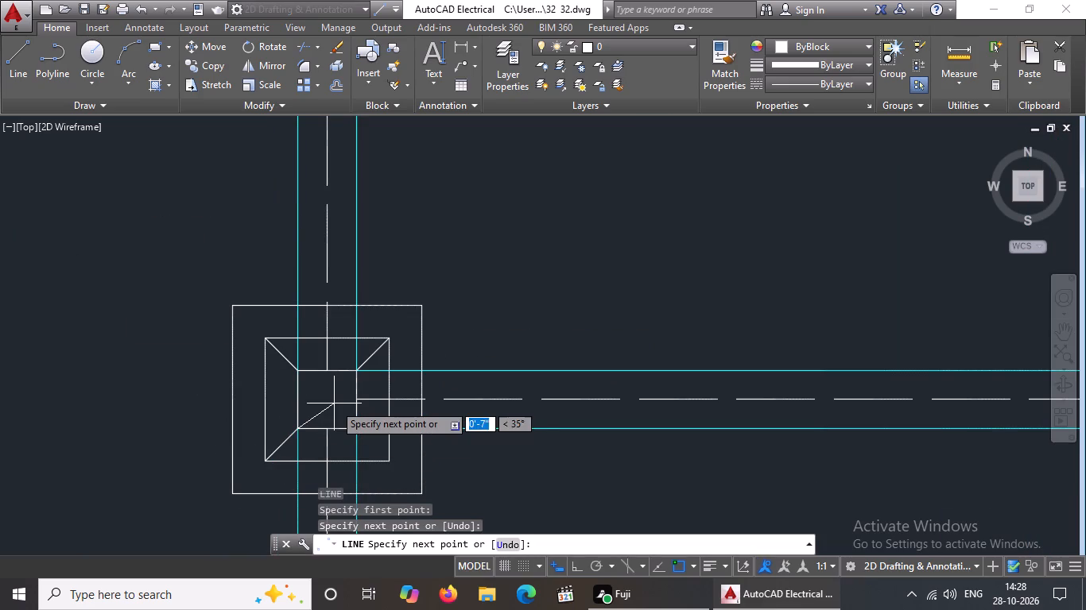
{"action": "key", "text": "Return"}
{"action": "key", "text": "l"}
{"action": "key", "text": "Return"}
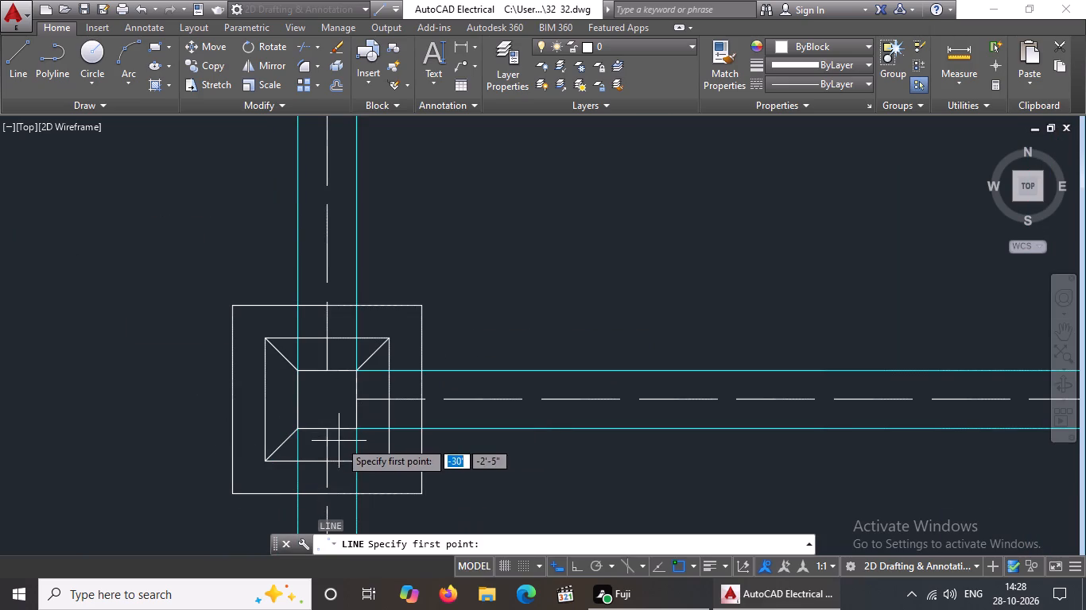
{"action": "left_click", "coordinate": [356, 430]}
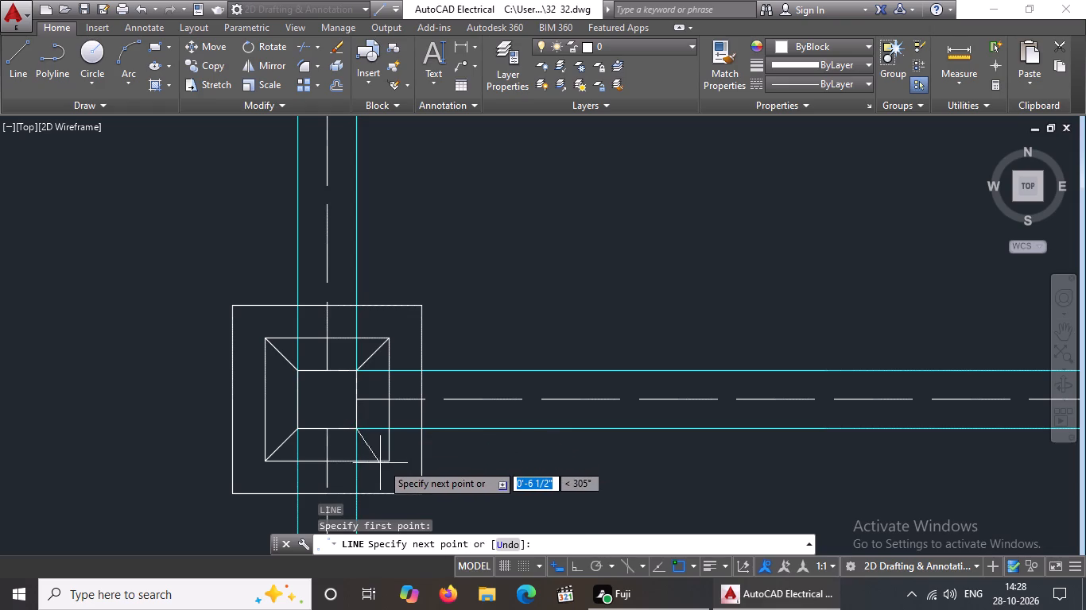
{"action": "left_click", "coordinate": [390, 459]}
{"action": "key", "text": "Return"}
On the fourth footing down in the middle column, draw diagonals between the column square and middle square at both upper corners.
{"action": "key", "text": "l"}
{"action": "key", "text": "Return"}
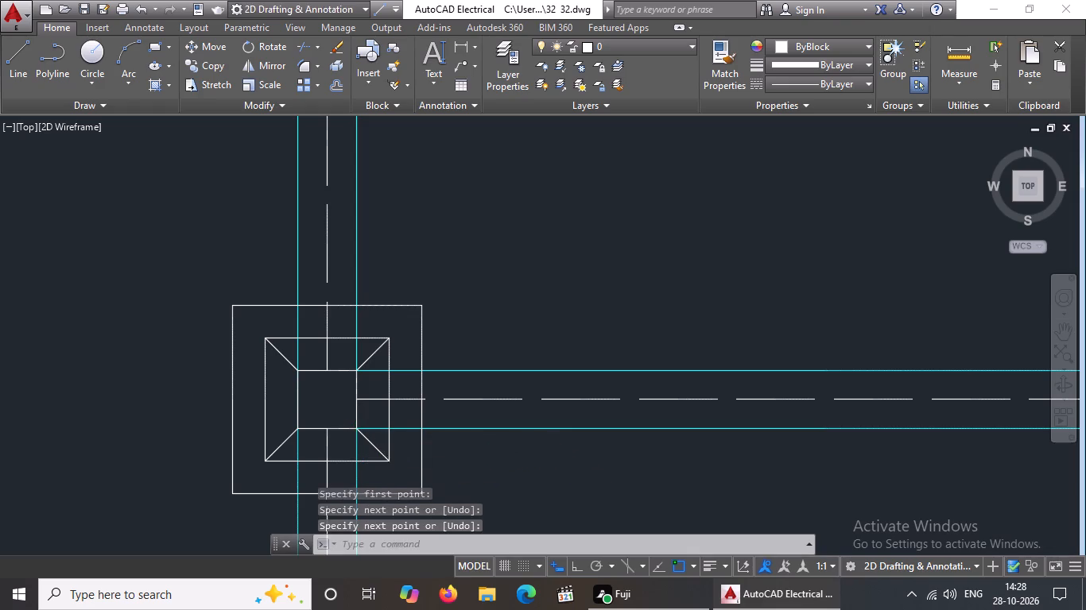
{"action": "scroll", "coordinate": [396, 436], "scroll_direction": "down", "scroll_amount": 4}
{"action": "scroll", "coordinate": [537, 403], "scroll_direction": "up", "scroll_amount": 3}
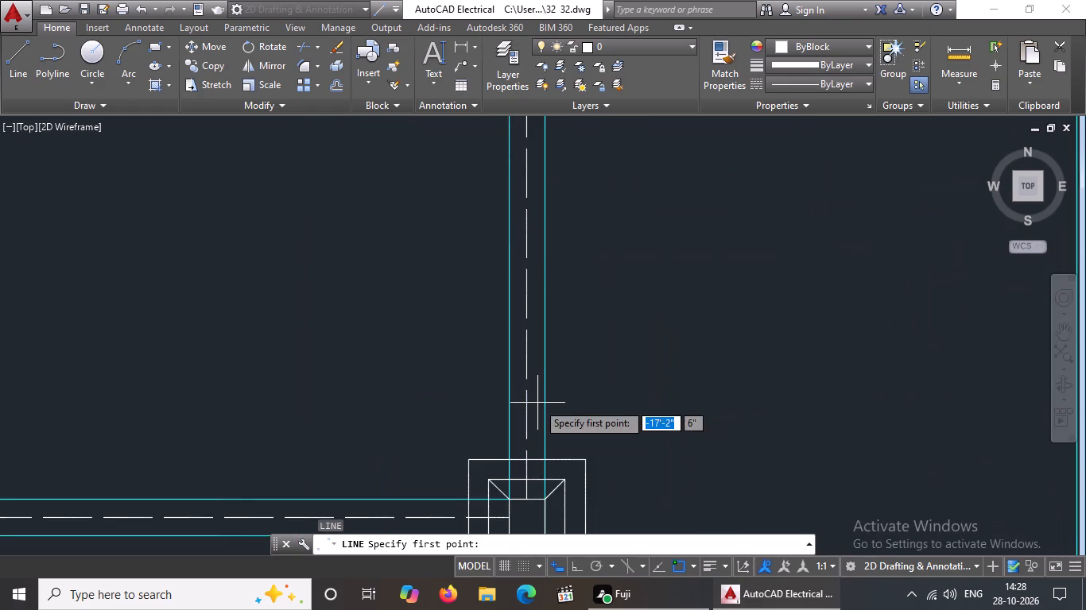
{"action": "scroll", "coordinate": [524, 377], "scroll_direction": "down", "scroll_amount": 4}
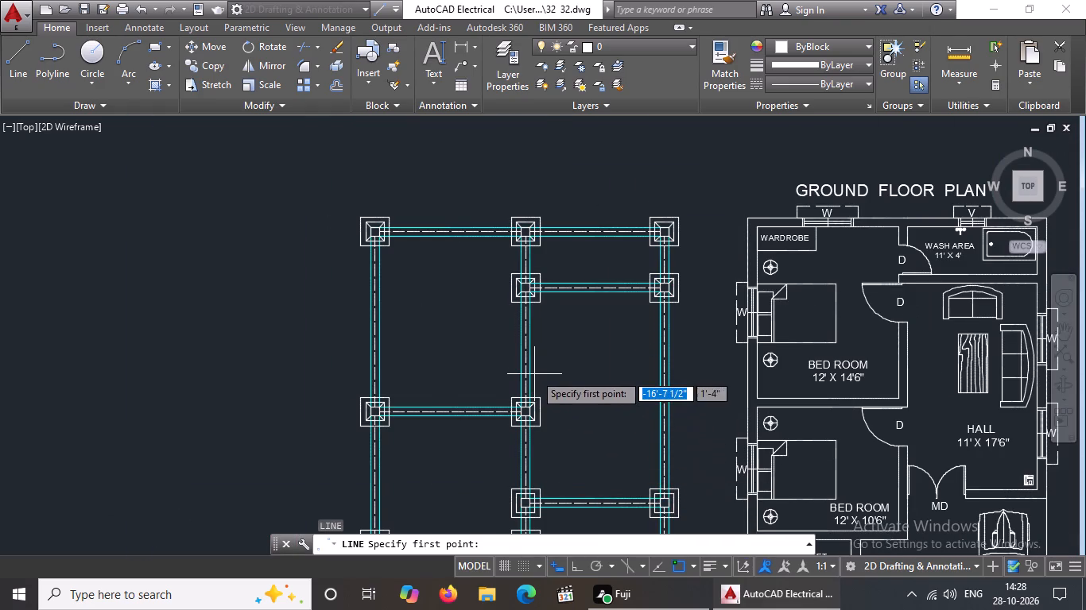
{"action": "scroll", "coordinate": [534, 373], "scroll_direction": "down", "scroll_amount": 1}
{"action": "scroll", "coordinate": [553, 469], "scroll_direction": "up", "scroll_amount": 3}
{"action": "scroll", "coordinate": [436, 403], "scroll_direction": "up", "scroll_amount": 3}
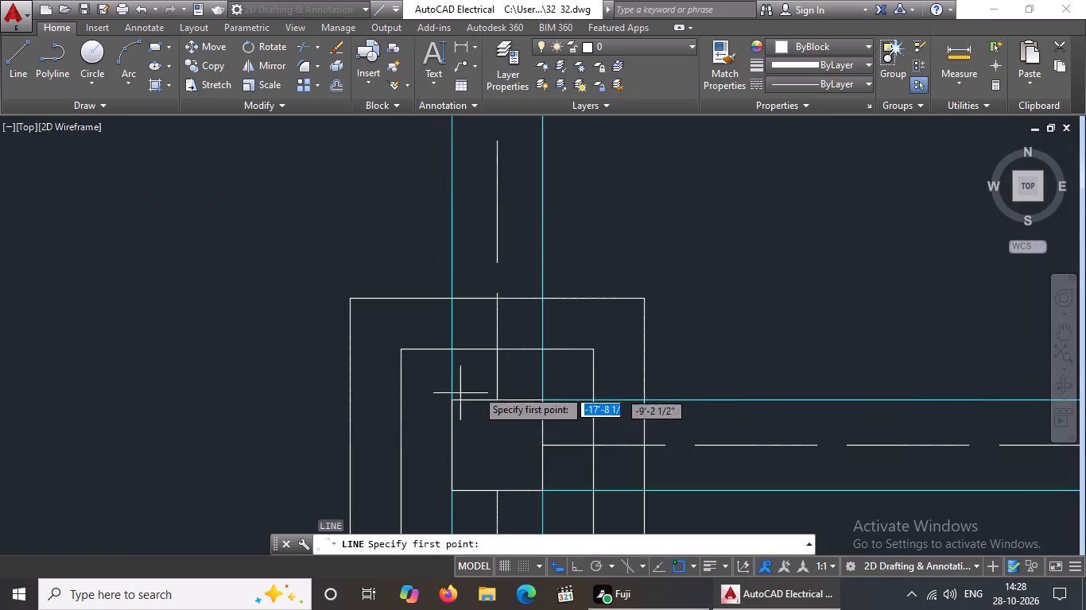
{"action": "left_click_drag", "start_coordinate": [543, 400], "coordinate": [550, 398]}
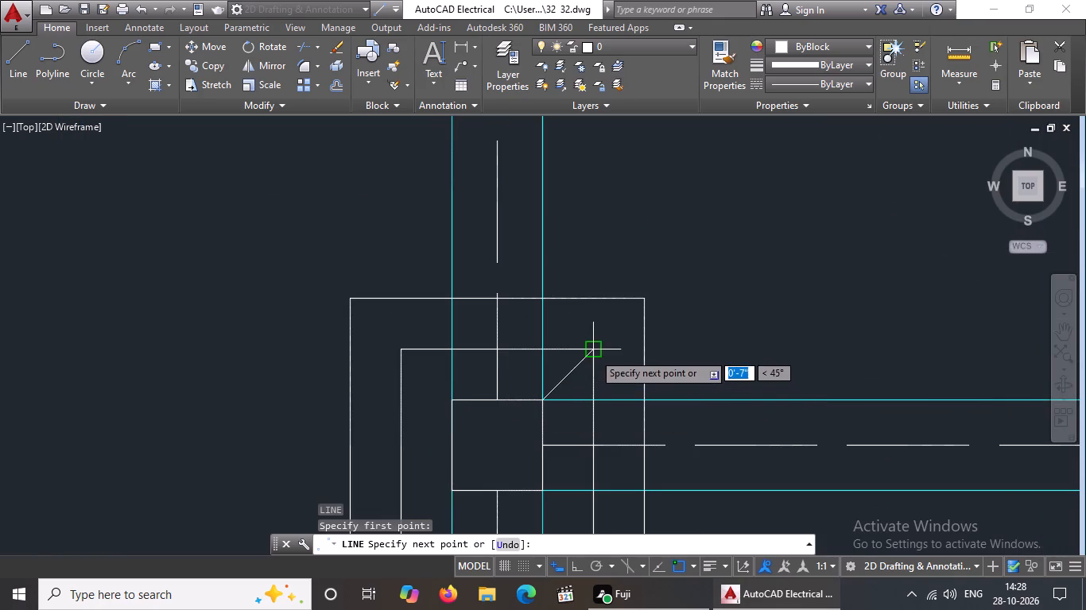
{"action": "left_click", "coordinate": [593, 352]}
{"action": "key", "text": "Return"}
{"action": "key", "text": "l"}
{"action": "key", "text": "Return"}
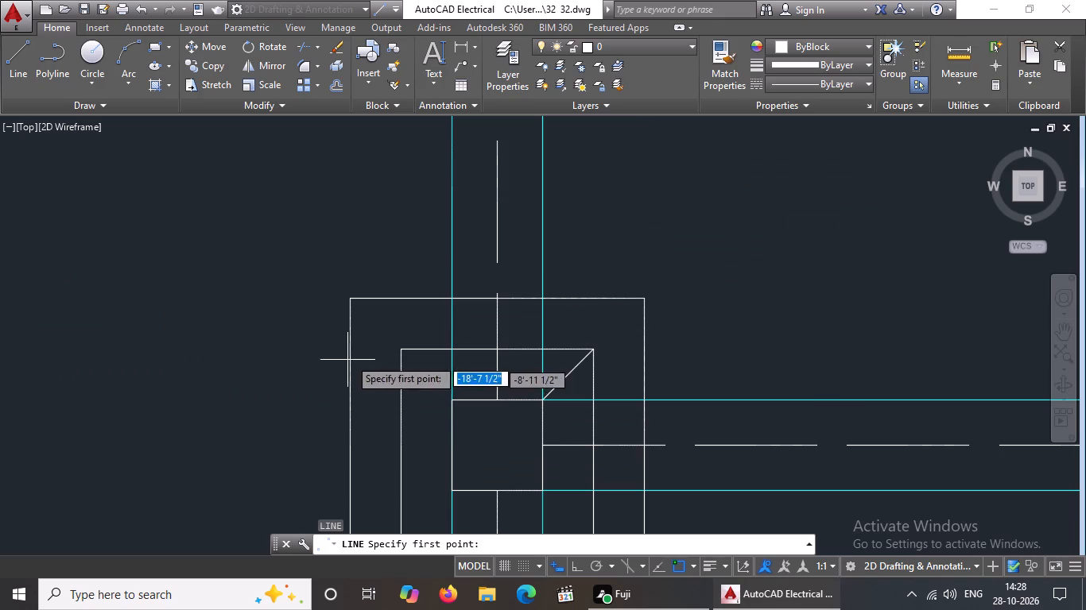
{"action": "left_click", "coordinate": [398, 355]}
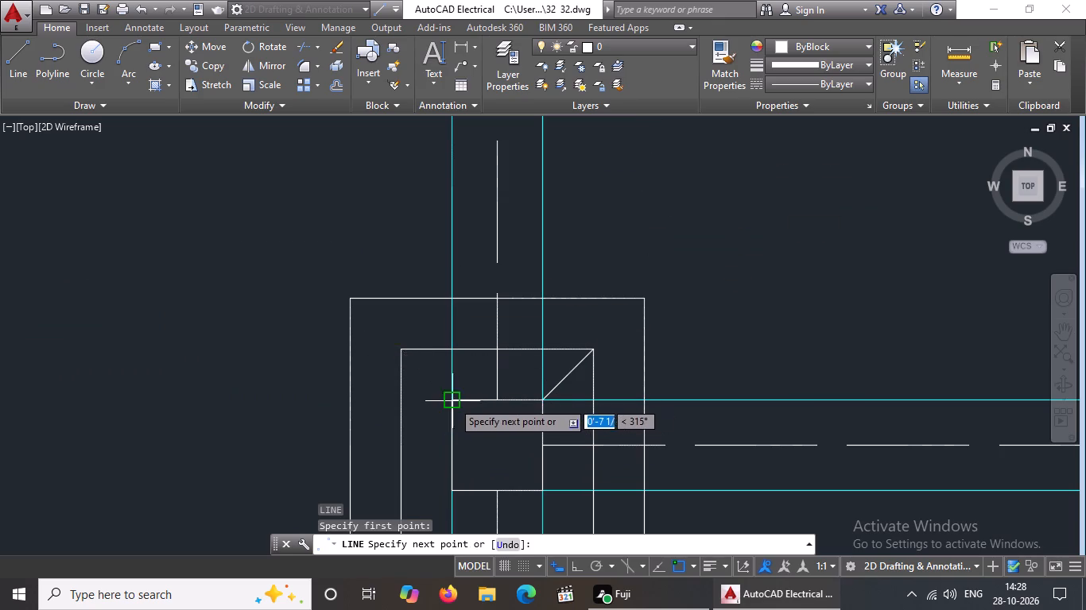
{"action": "left_click_drag", "start_coordinate": [452, 398], "coordinate": [456, 405]}
{"action": "key", "text": "Return"}
Draw diagonals joining the middle square and column square at both lower corners of the fourth footing down in the middle column.
{"action": "key", "text": "l"}
{"action": "key", "text": "Return"}
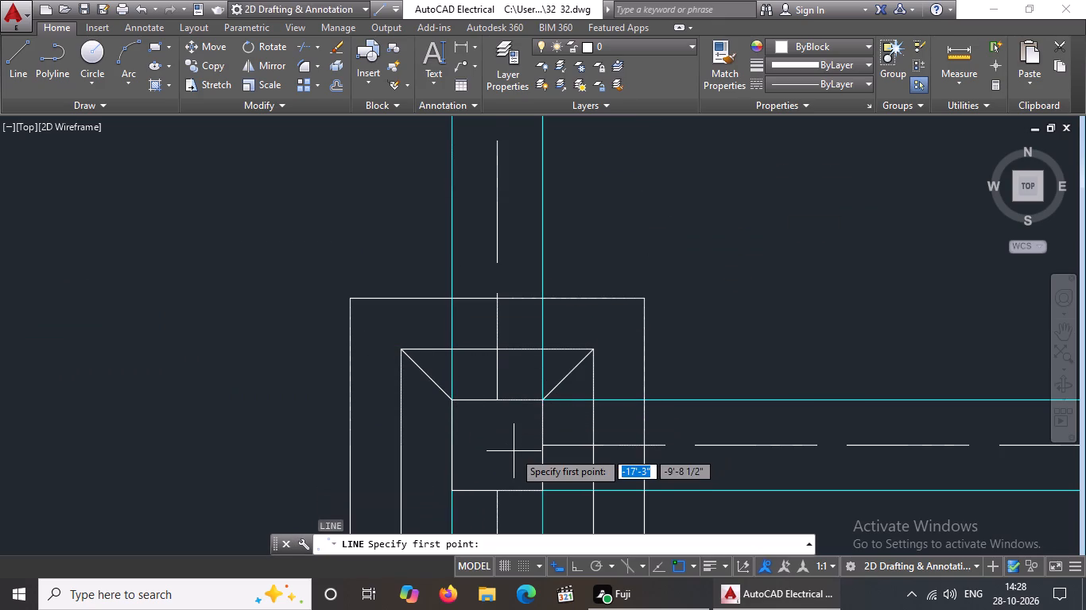
{"action": "scroll", "coordinate": [494, 403], "scroll_direction": "down", "scroll_amount": 3}
{"action": "scroll", "coordinate": [548, 300], "scroll_direction": "down", "scroll_amount": 3}
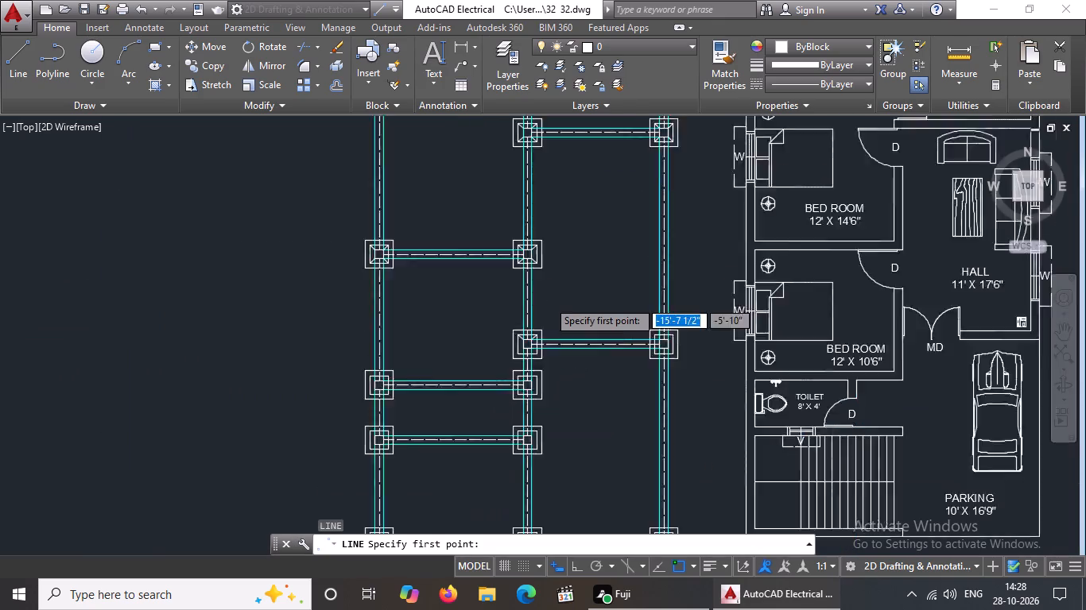
{"action": "scroll", "coordinate": [526, 348], "scroll_direction": "up", "scroll_amount": 3}
{"action": "scroll", "coordinate": [545, 285], "scroll_direction": "up", "scroll_amount": 2}
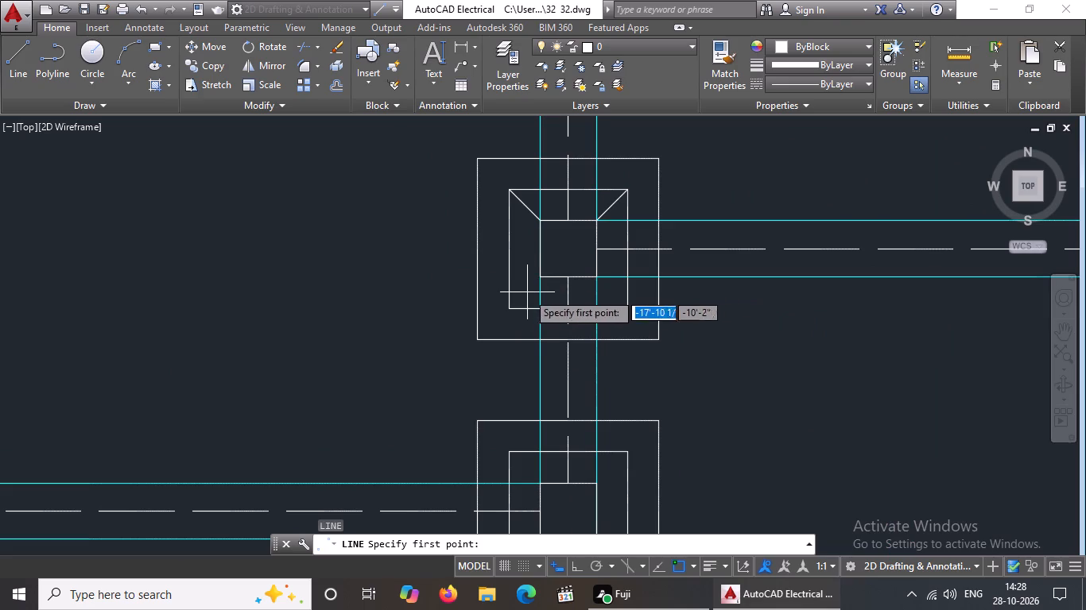
{"action": "left_click", "coordinate": [508, 308]}
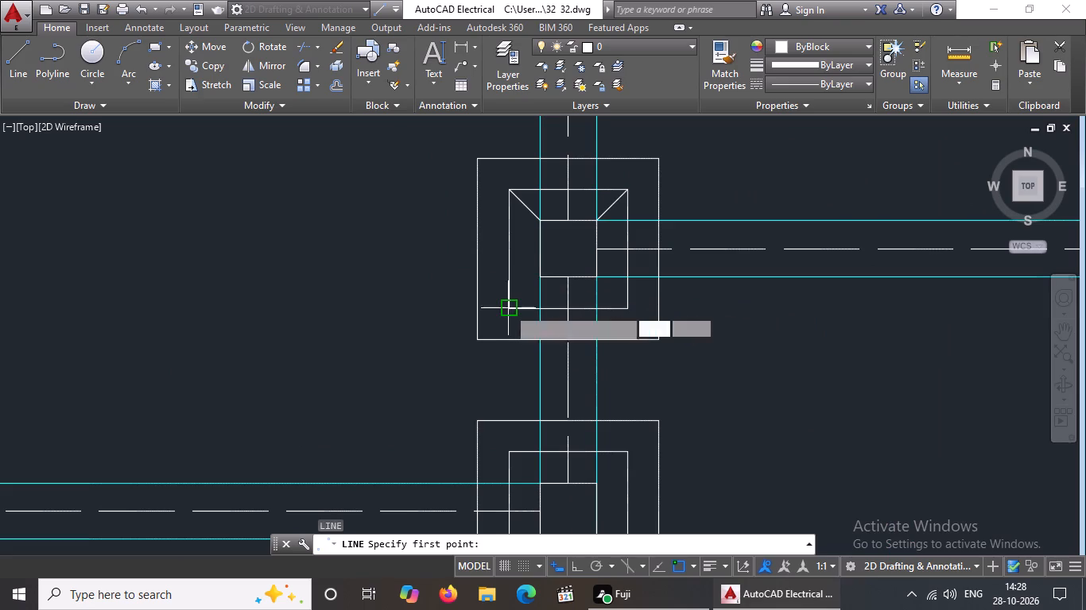
{"action": "left_click_drag", "start_coordinate": [539, 283], "coordinate": [553, 272]}
{"action": "key", "text": "Return"}
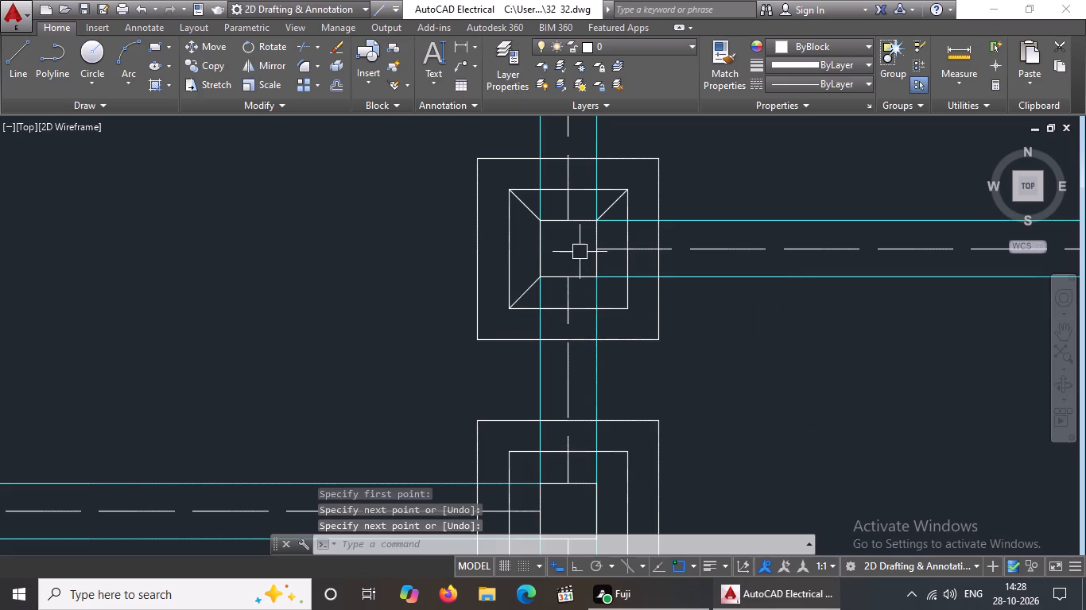
{"action": "key", "text": "l"}
{"action": "key", "text": "Return"}
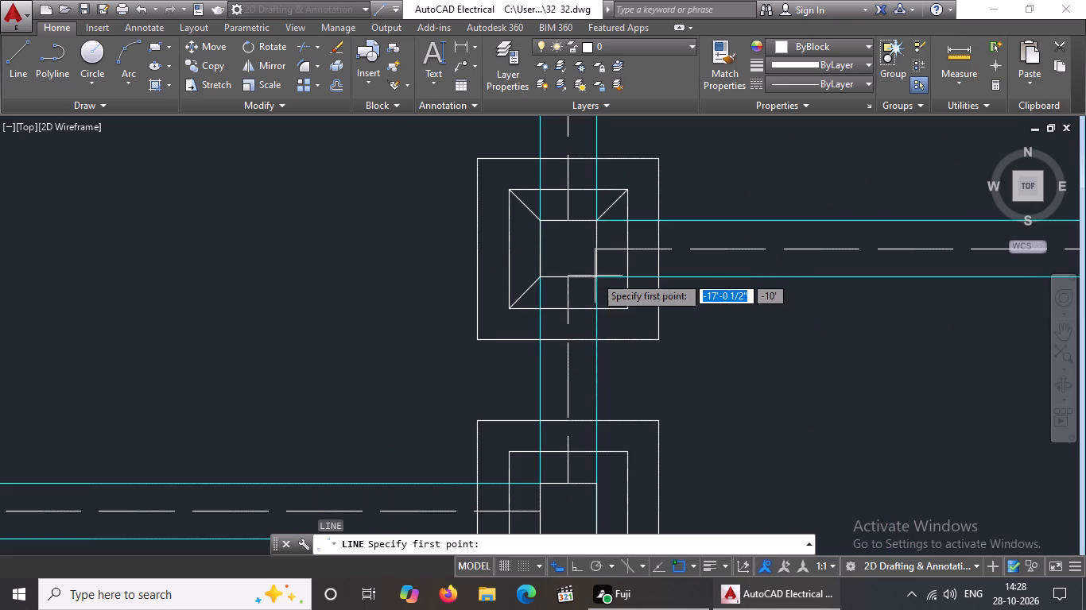
{"action": "left_click", "coordinate": [596, 275]}
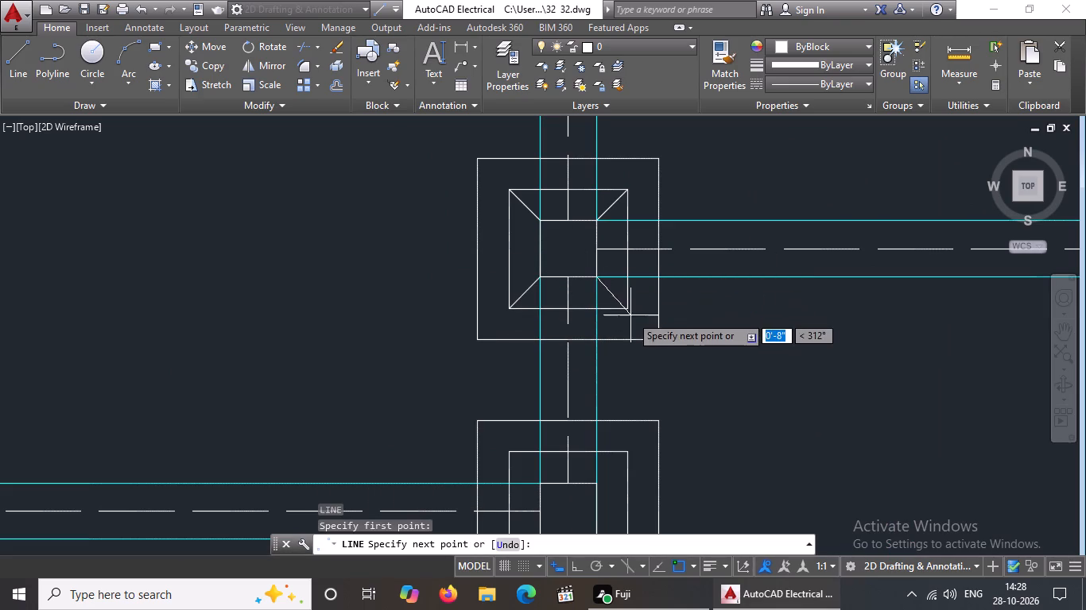
{"action": "left_click_drag", "start_coordinate": [628, 309], "coordinate": [632, 318]}
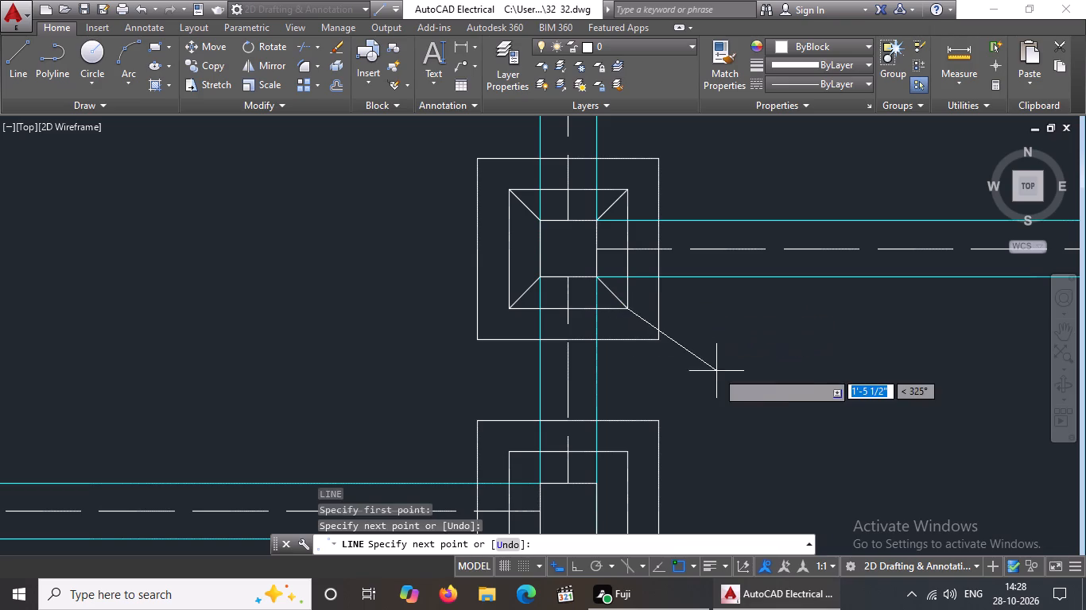
{"action": "key", "text": "Return"}
On the third footing down in the right column, draw diagonals between the column square and middle square at both upper corners.
{"action": "key", "text": "l"}
{"action": "key", "text": "Return"}
{"action": "scroll", "coordinate": [670, 336], "scroll_direction": "down", "scroll_amount": 3}
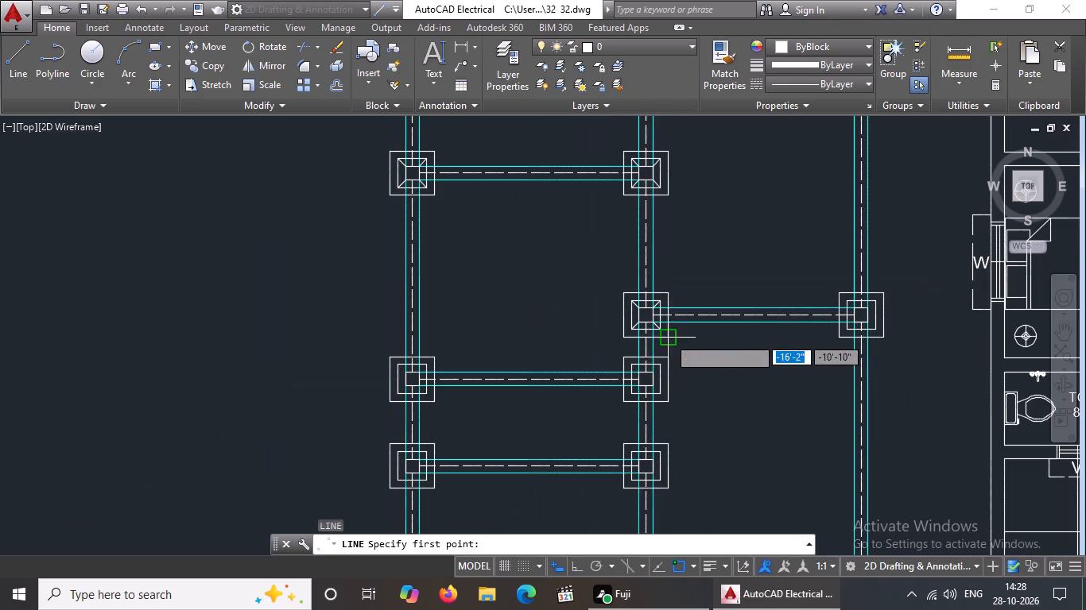
{"action": "scroll", "coordinate": [925, 300], "scroll_direction": "down", "scroll_amount": 2}
{"action": "scroll", "coordinate": [926, 276], "scroll_direction": "up", "scroll_amount": 2}
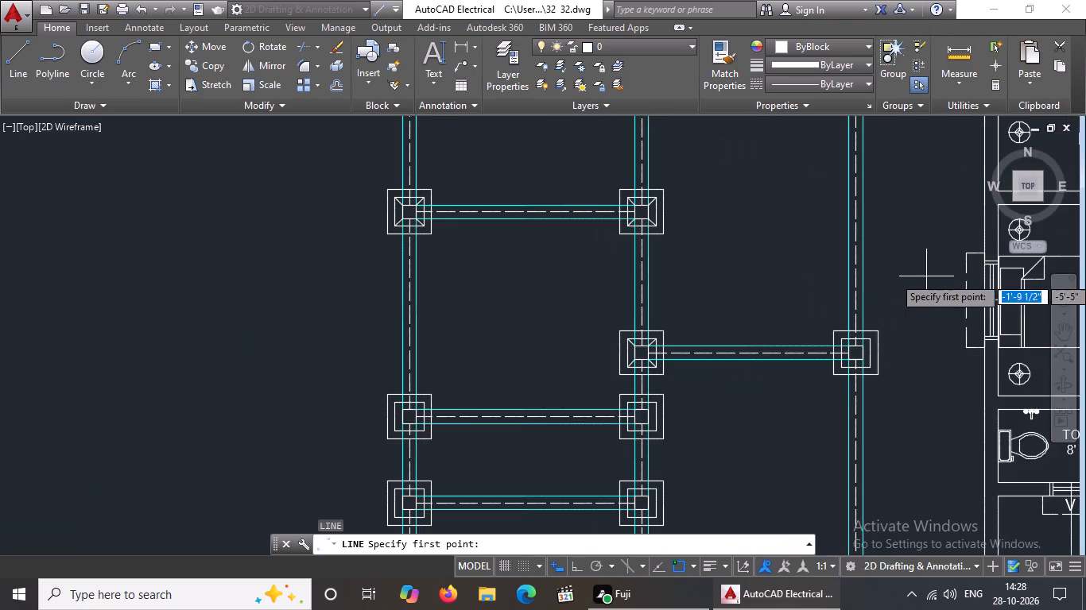
{"action": "scroll", "coordinate": [898, 322], "scroll_direction": "up", "scroll_amount": 3}
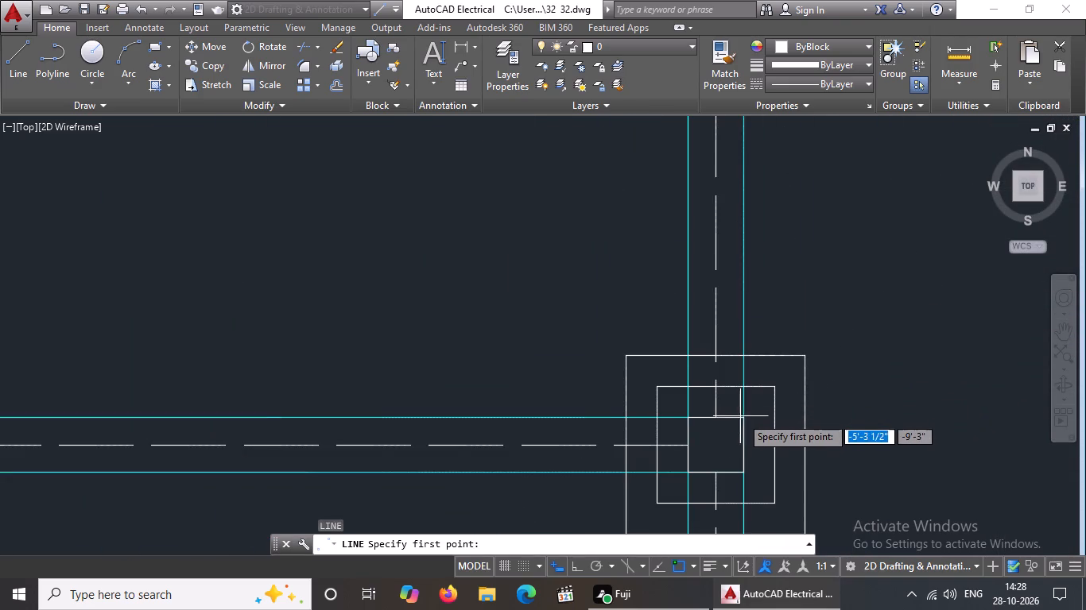
{"action": "left_click", "coordinate": [741, 420]}
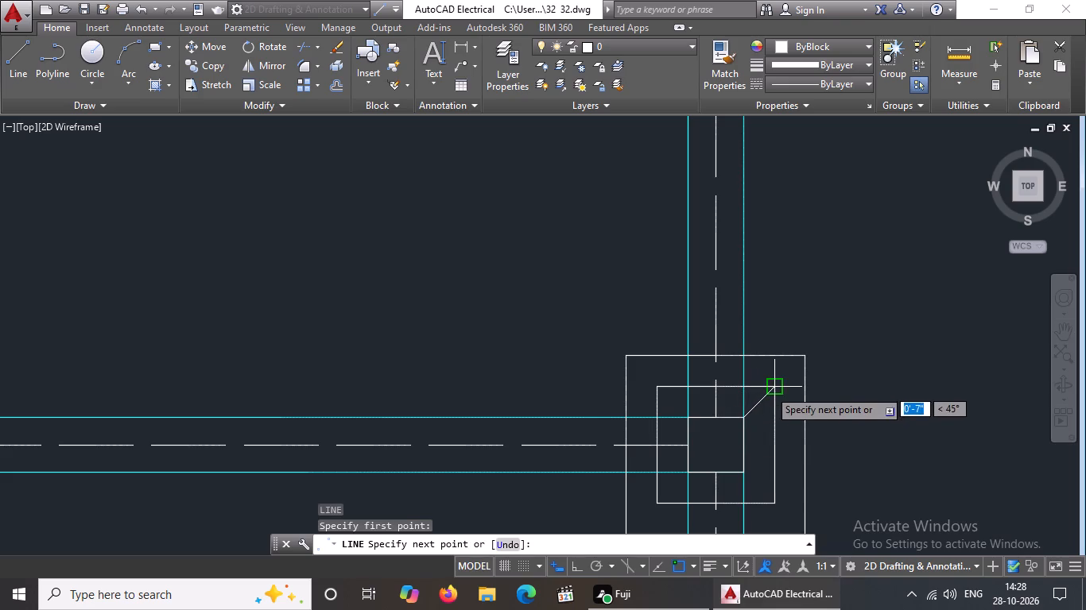
{"action": "left_click_drag", "start_coordinate": [769, 389], "coordinate": [792, 371]}
{"action": "key", "text": "Return"}
{"action": "key", "text": "l"}
{"action": "key", "text": "Return"}
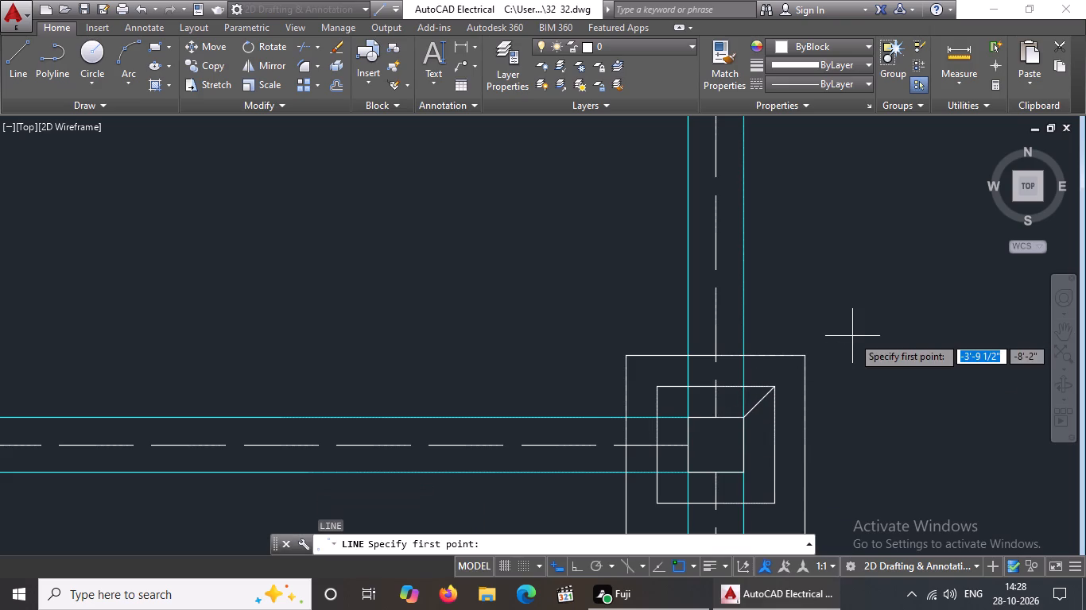
{"action": "left_click", "coordinate": [657, 387]}
{"action": "left_click_drag", "start_coordinate": [685, 417], "coordinate": [700, 434]}
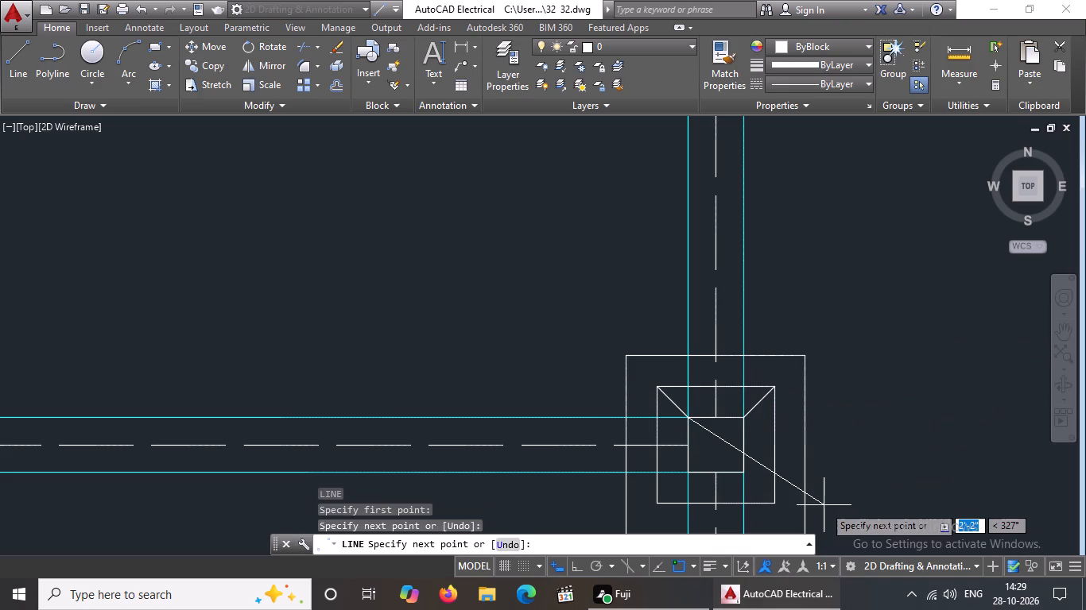
{"action": "key", "text": "Return"}
Draw diagonals from the middle square to the column square at both lower corners of the third footing down in the right column.
{"action": "key", "text": "l"}
{"action": "key", "text": "Return"}
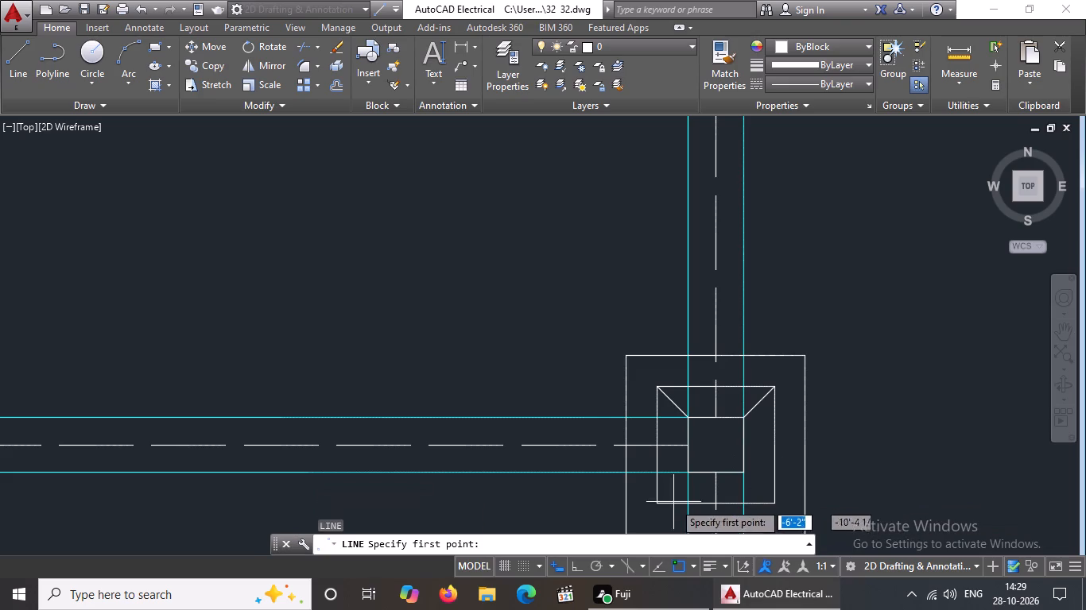
{"action": "left_click", "coordinate": [657, 503]}
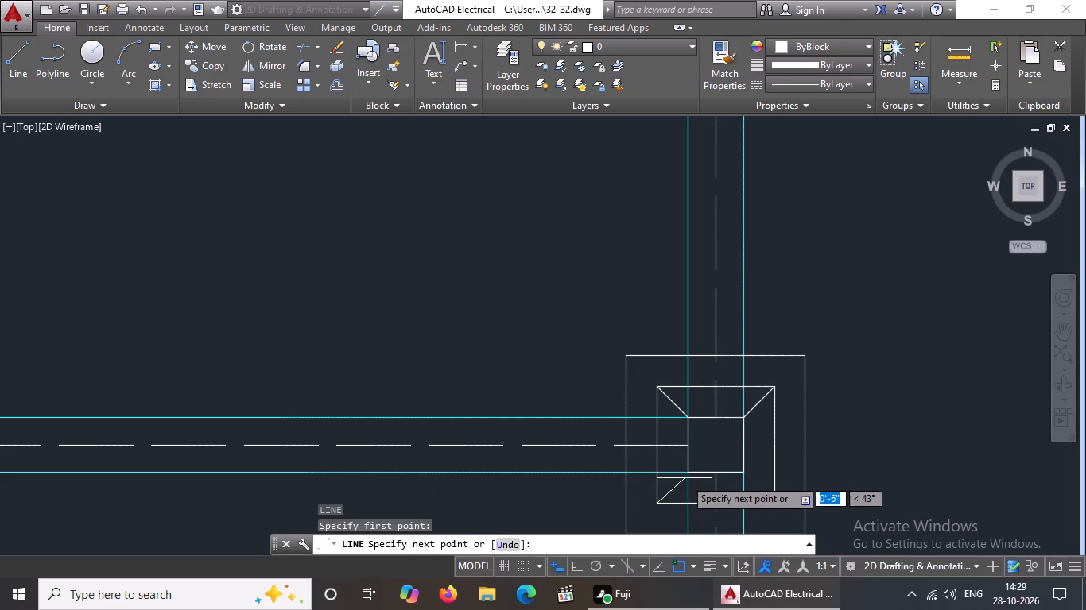
{"action": "left_click_drag", "start_coordinate": [690, 473], "coordinate": [697, 463]}
{"action": "key", "text": "Return"}
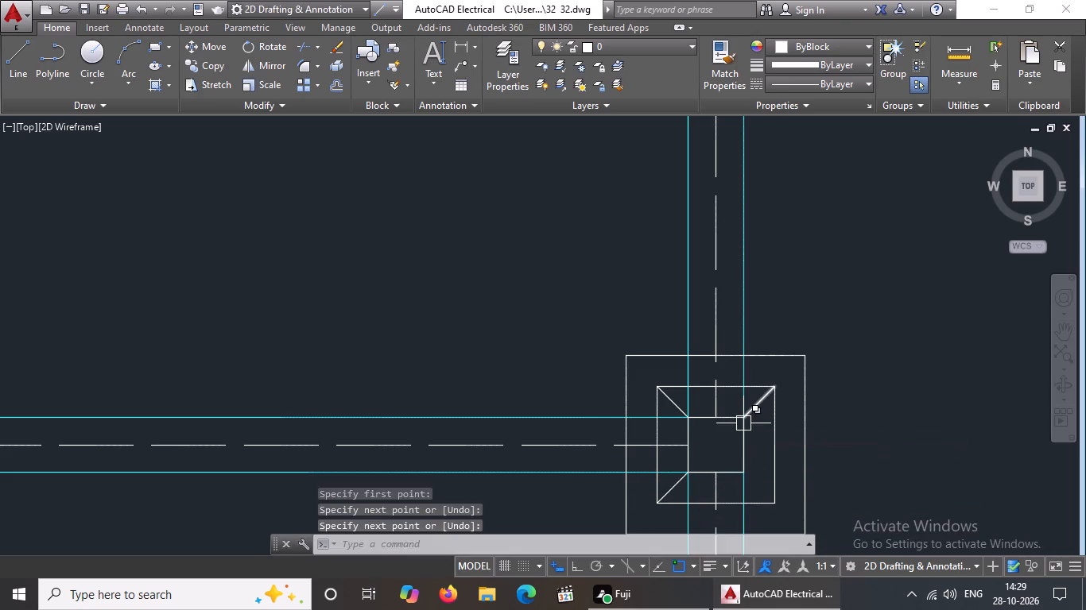
{"action": "key", "text": "l"}
{"action": "key", "text": "Return"}
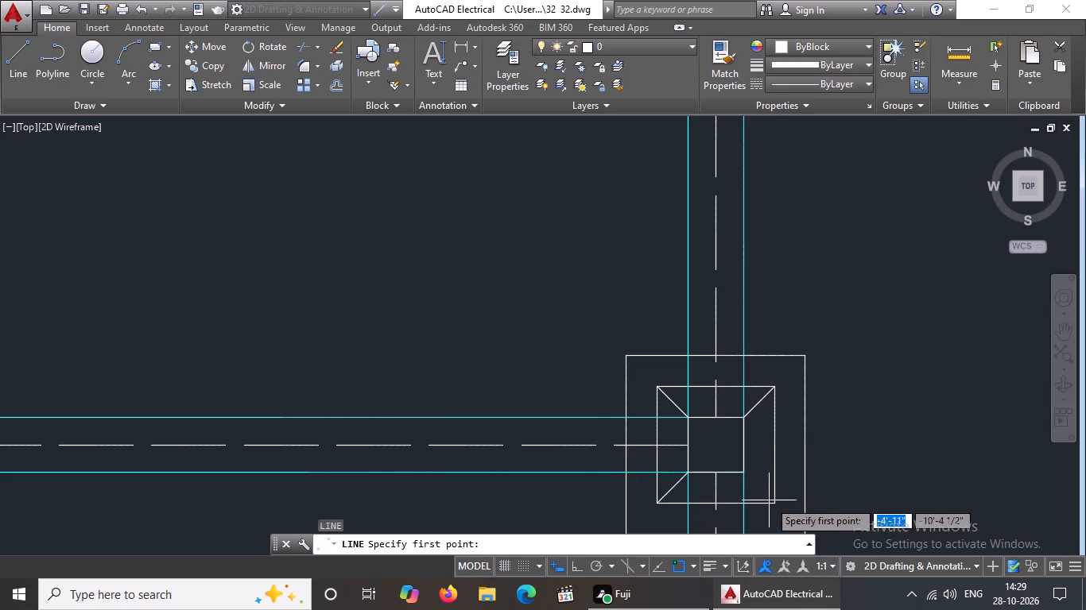
{"action": "left_click", "coordinate": [772, 504]}
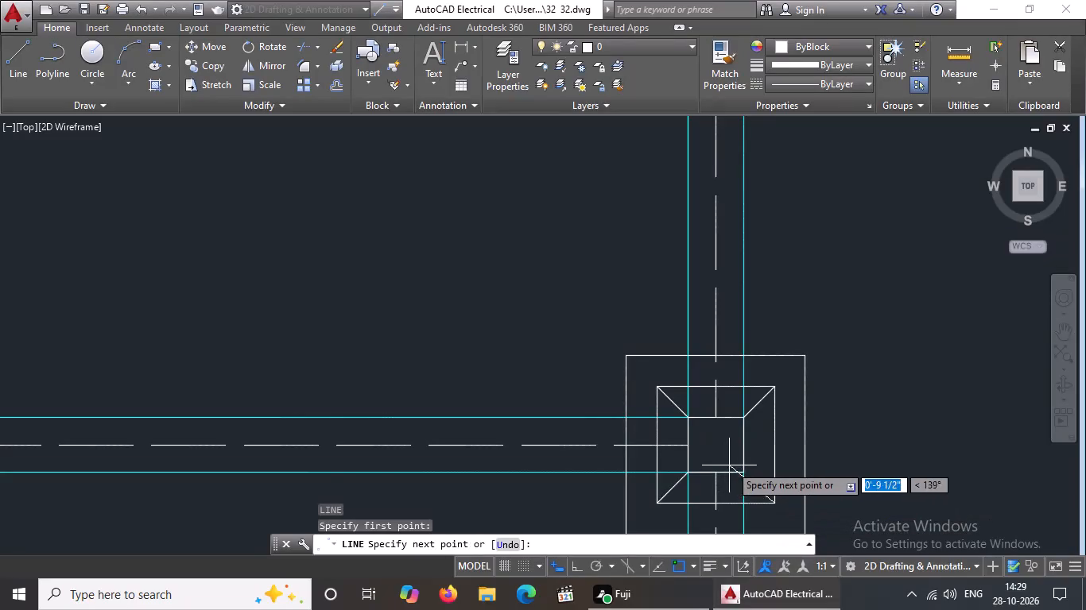
{"action": "left_click_drag", "start_coordinate": [743, 472], "coordinate": [742, 463]}
{"action": "key", "text": "Return"}
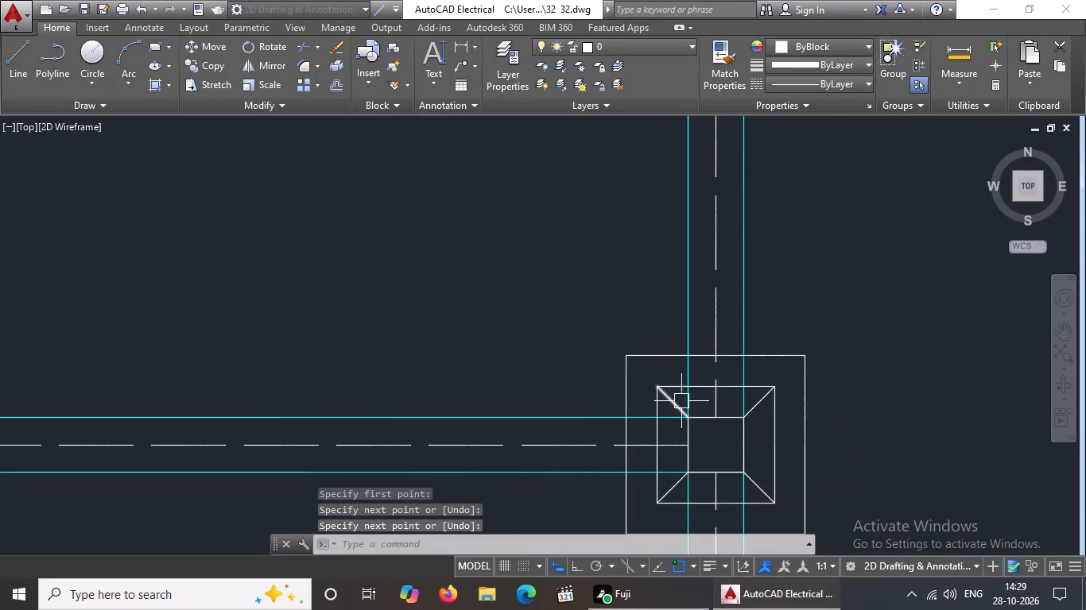
On the fifth footing down in the middle column, draw a diagonal from the column square to the middle square at the upper-right corner.
{"action": "key", "text": "l"}
{"action": "key", "text": "Return"}
{"action": "scroll", "coordinate": [683, 401], "scroll_direction": "down", "scroll_amount": 3}
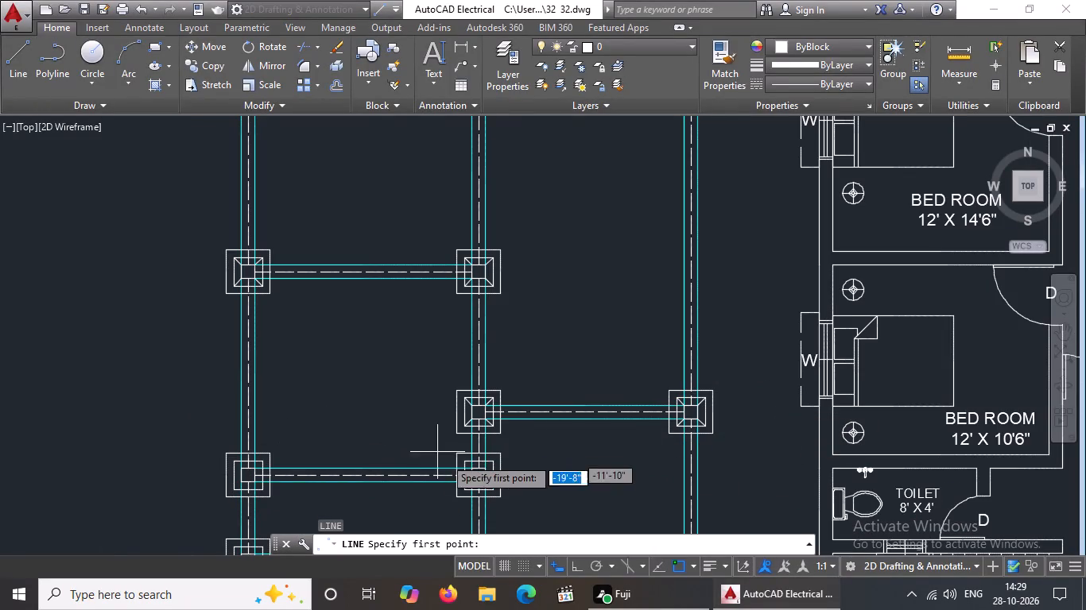
{"action": "scroll", "coordinate": [467, 475], "scroll_direction": "up", "scroll_amount": 2}
{"action": "left_click", "coordinate": [507, 459]}
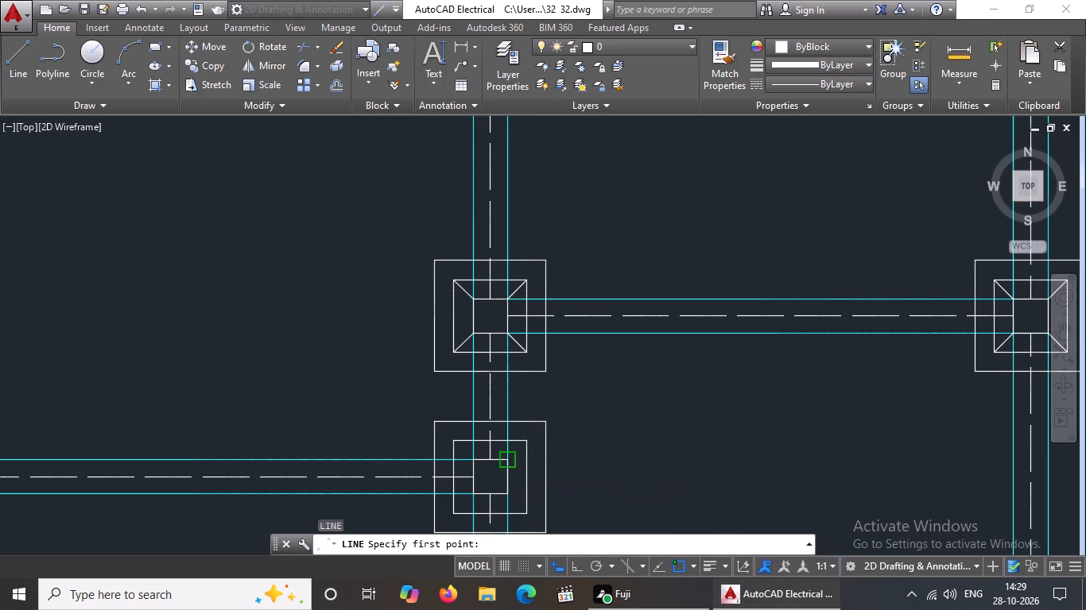
{"action": "left_click_drag", "start_coordinate": [526, 445], "coordinate": [533, 438]}
{"action": "key", "text": "Return"}
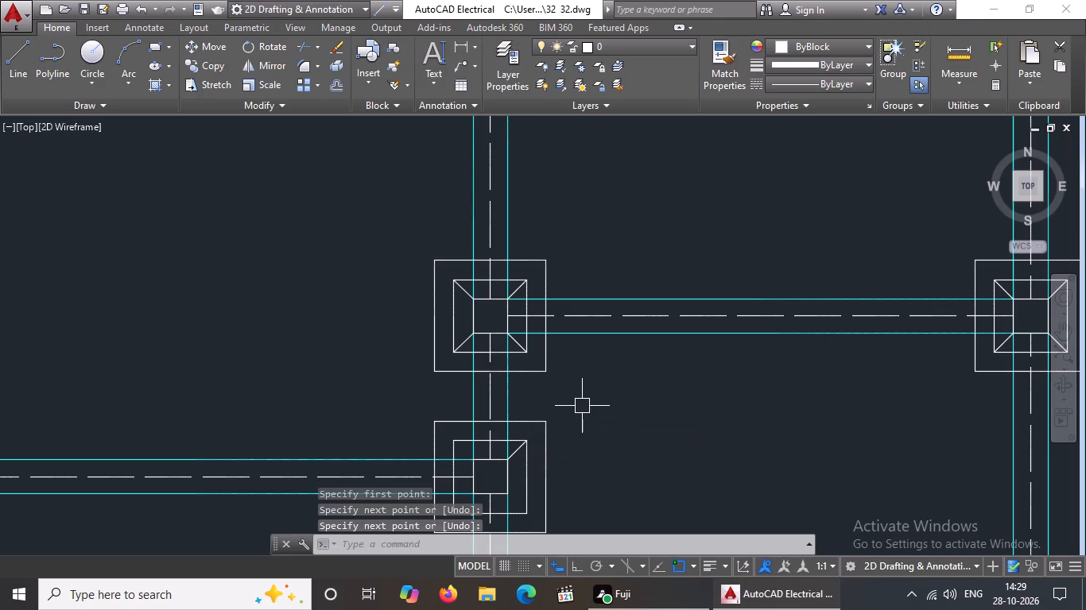
On the fifth footing down in the middle column, draw a diagonal from the column square to the middle square at the upper-left corner.
{"action": "key", "text": "l"}
{"action": "key", "text": "Return"}
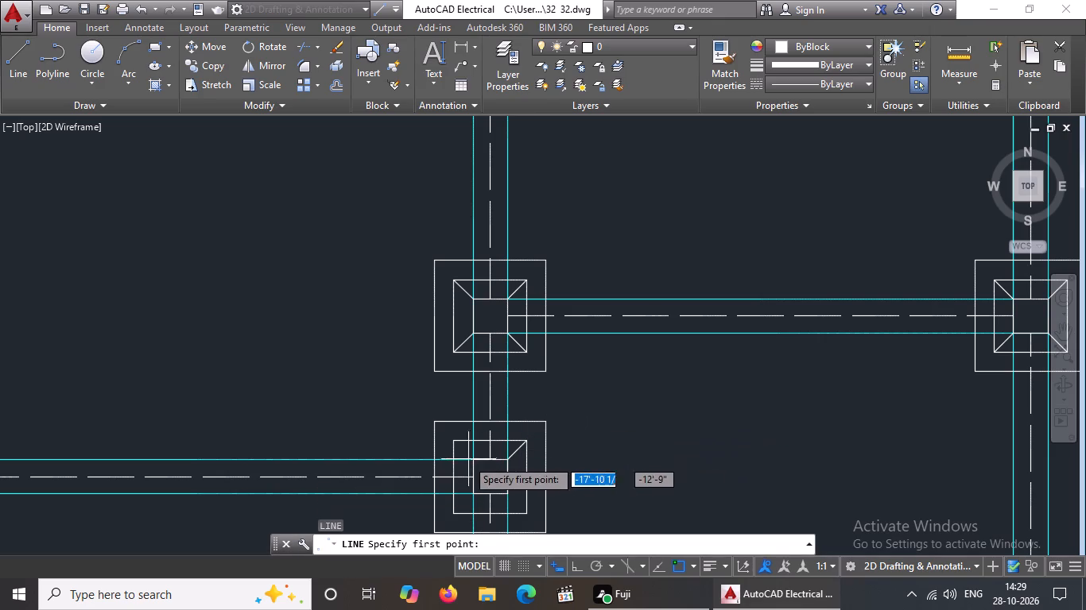
{"action": "left_click", "coordinate": [472, 462]}
{"action": "left_click", "coordinate": [453, 442]}
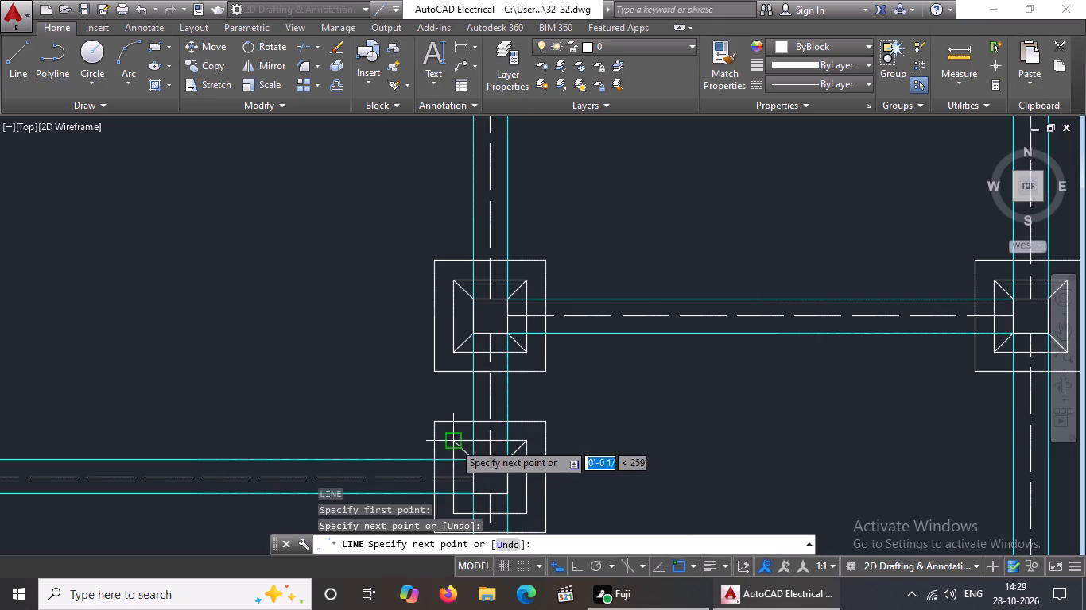
{"action": "key", "text": "Return"}
Draw diagonals joining the middle square and column square at both lower corners of the fifth footing down in the middle column.
{"action": "key", "text": "l"}
{"action": "key", "text": "Return"}
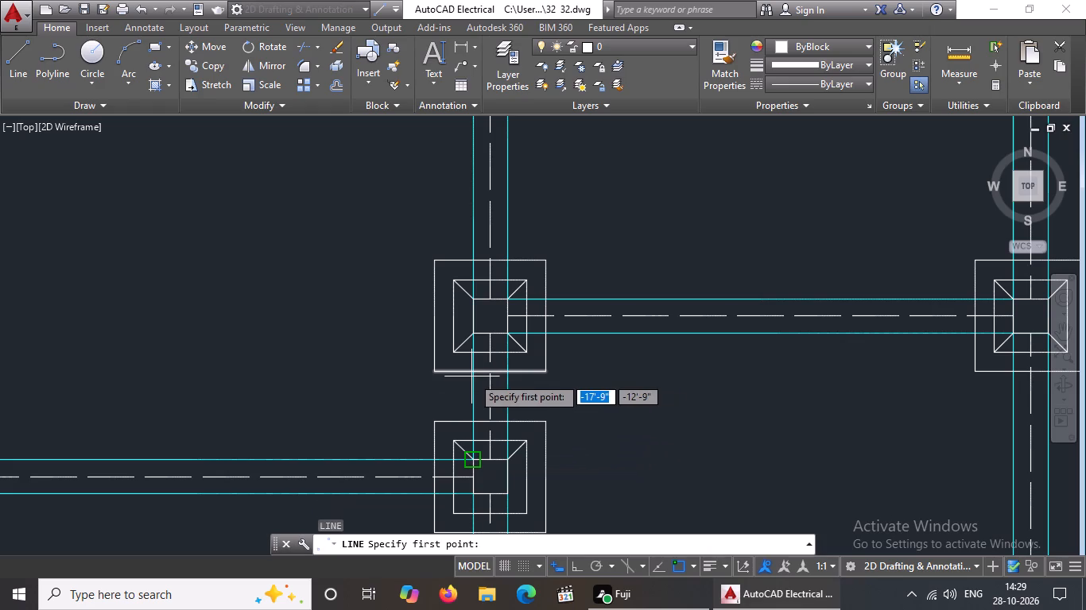
{"action": "scroll", "coordinate": [487, 399], "scroll_direction": "down", "scroll_amount": 2}
{"action": "scroll", "coordinate": [474, 457], "scroll_direction": "up", "scroll_amount": 3}
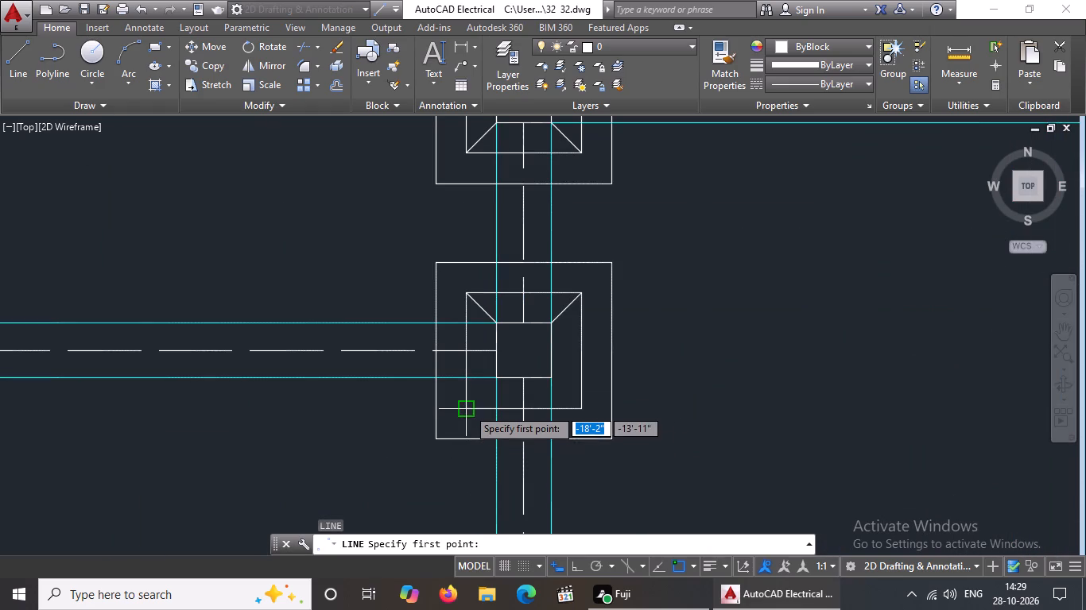
{"action": "left_click", "coordinate": [467, 408]}
{"action": "left_click_drag", "start_coordinate": [495, 378], "coordinate": [501, 371]}
{"action": "key", "text": "Return"}
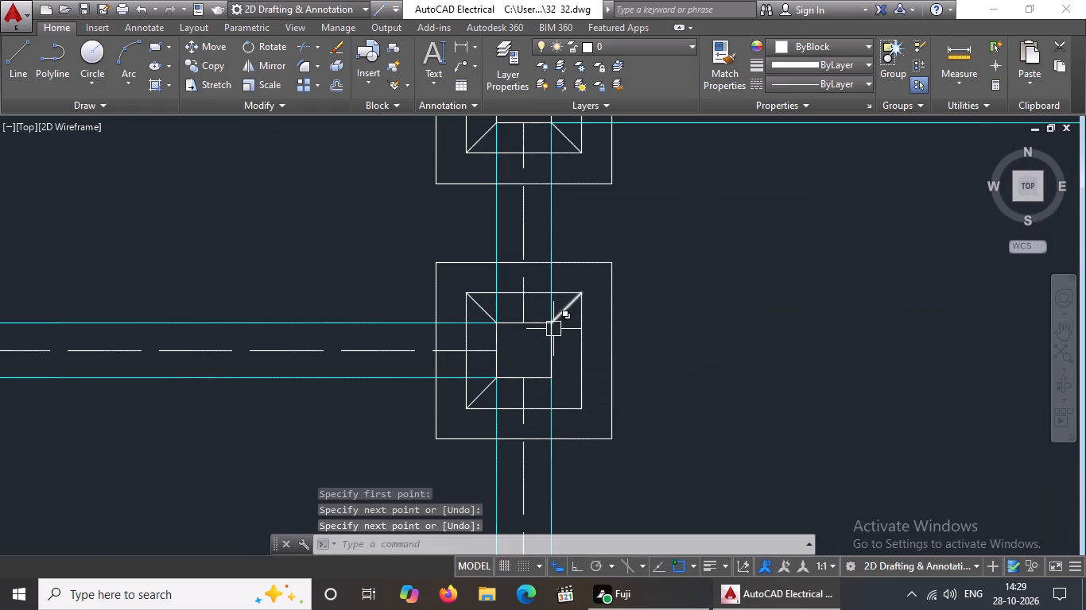
{"action": "key", "text": "l"}
{"action": "key", "text": "Return"}
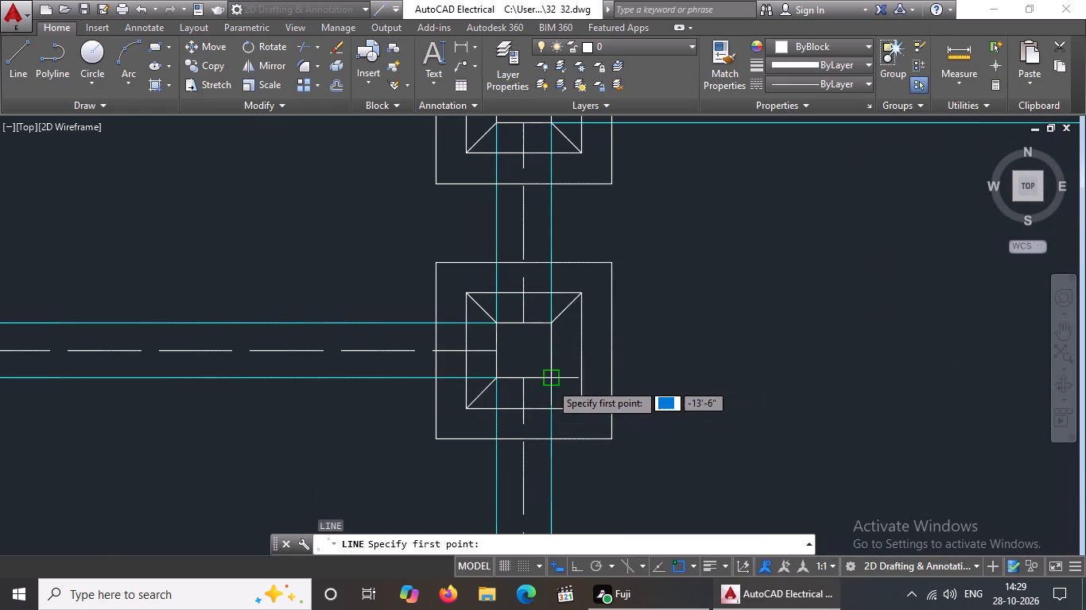
{"action": "left_click", "coordinate": [553, 380]}
{"action": "left_click_drag", "start_coordinate": [580, 407], "coordinate": [621, 408]}
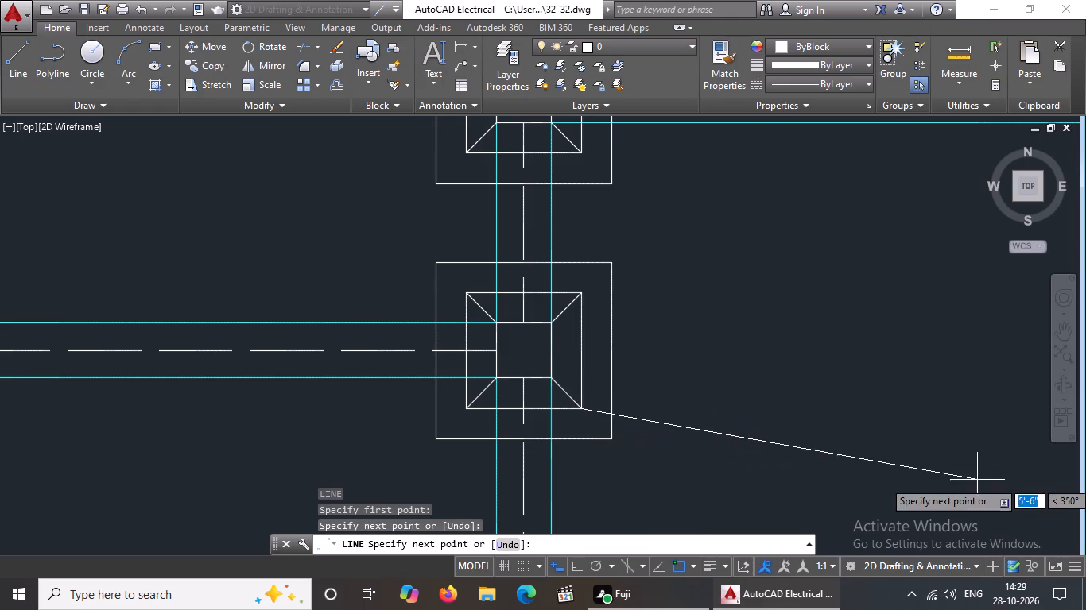
{"action": "key", "text": "Return"}
On the left-column footing level with the middle column's fifth footing, draw diagonals between middle and column squares at both upper corners.
{"action": "key", "text": "l"}
{"action": "key", "text": "Return"}
{"action": "scroll", "coordinate": [843, 356], "scroll_direction": "down", "scroll_amount": 3}
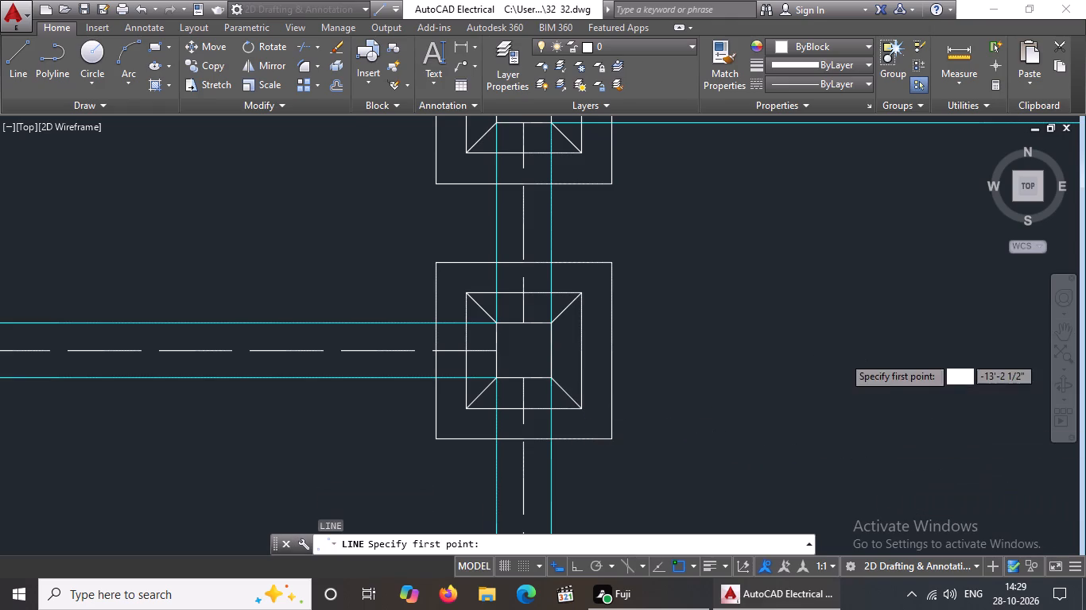
{"action": "scroll", "coordinate": [333, 324], "scroll_direction": "up", "scroll_amount": 3}
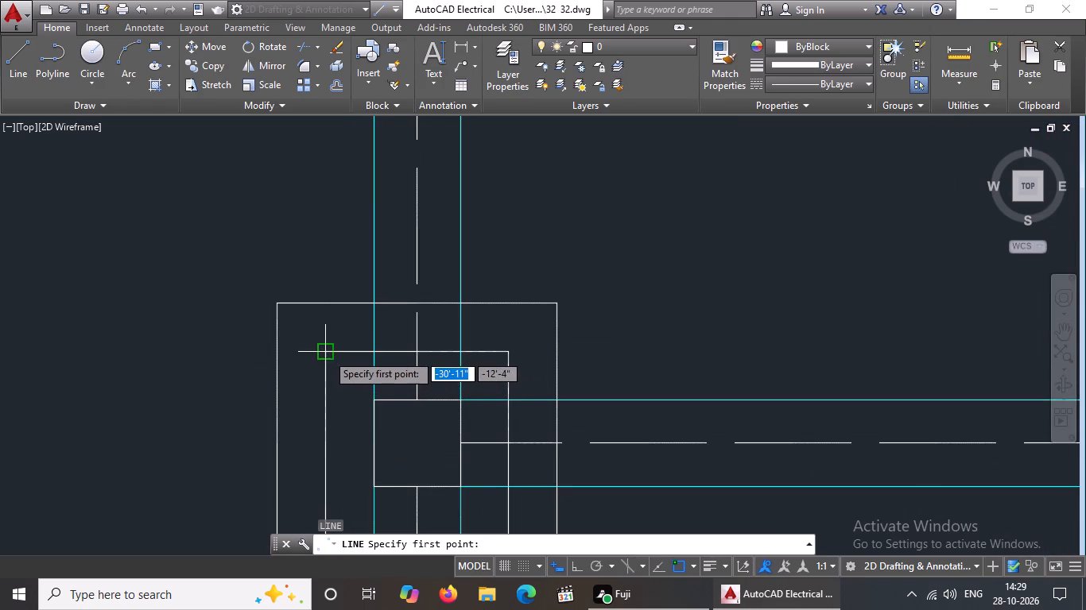
{"action": "left_click", "coordinate": [327, 352]}
{"action": "left_click", "coordinate": [373, 400]}
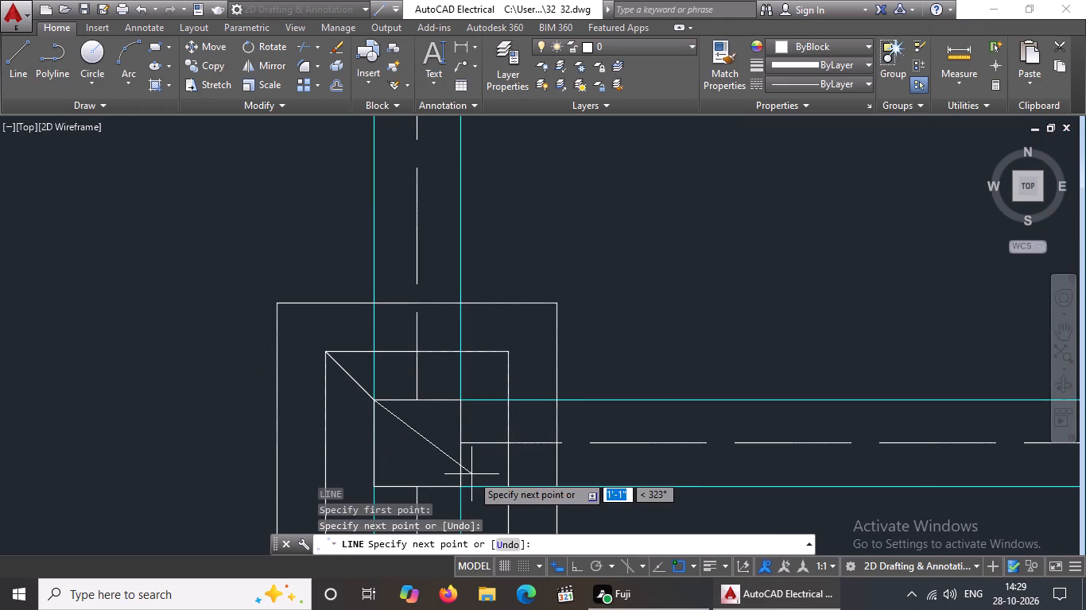
{"action": "key", "text": "Return"}
{"action": "key", "text": "l"}
{"action": "key", "text": "Return"}
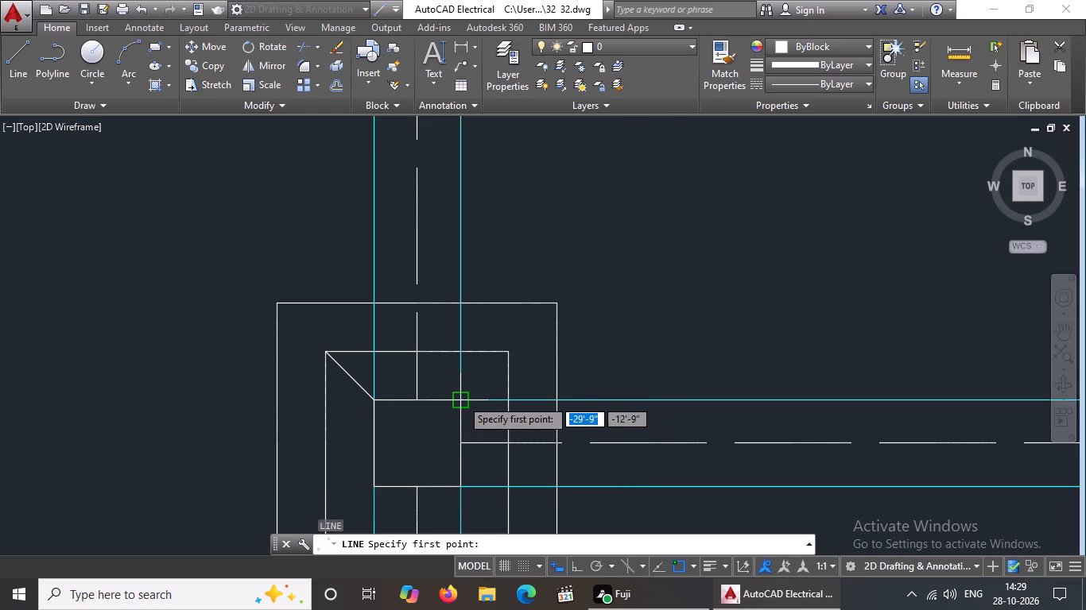
{"action": "left_click", "coordinate": [461, 399]}
{"action": "left_click_drag", "start_coordinate": [509, 350], "coordinate": [521, 338]}
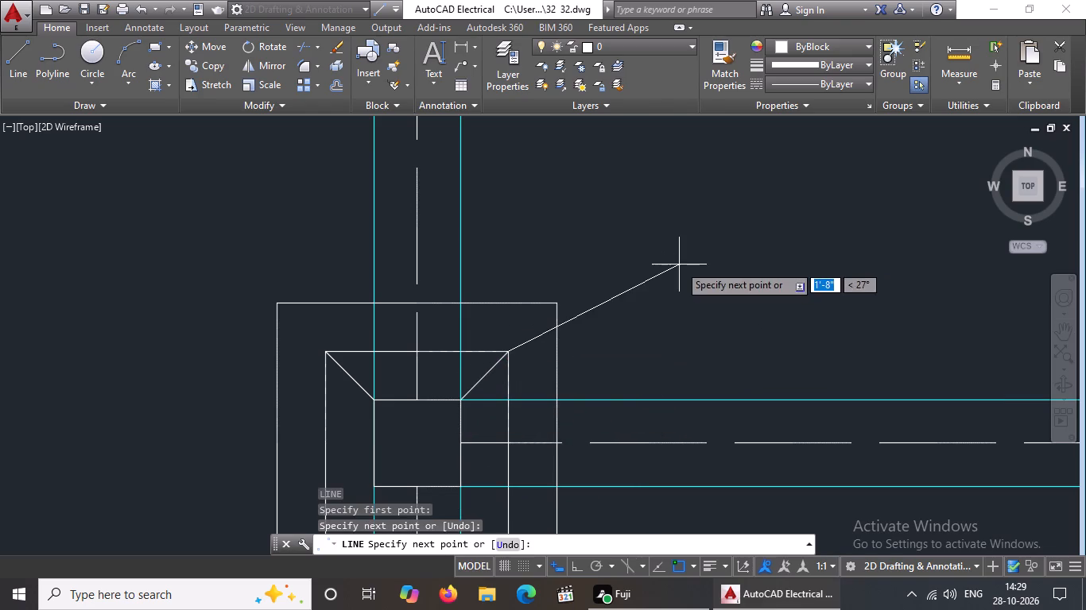
{"action": "key", "text": "Return"}
Draw diagonals from the middle square to the column square at both lower corners of that same left-column footing.
{"action": "key", "text": "l"}
{"action": "key", "text": "Return"}
{"action": "scroll", "coordinate": [651, 272], "scroll_direction": "down", "scroll_amount": 2}
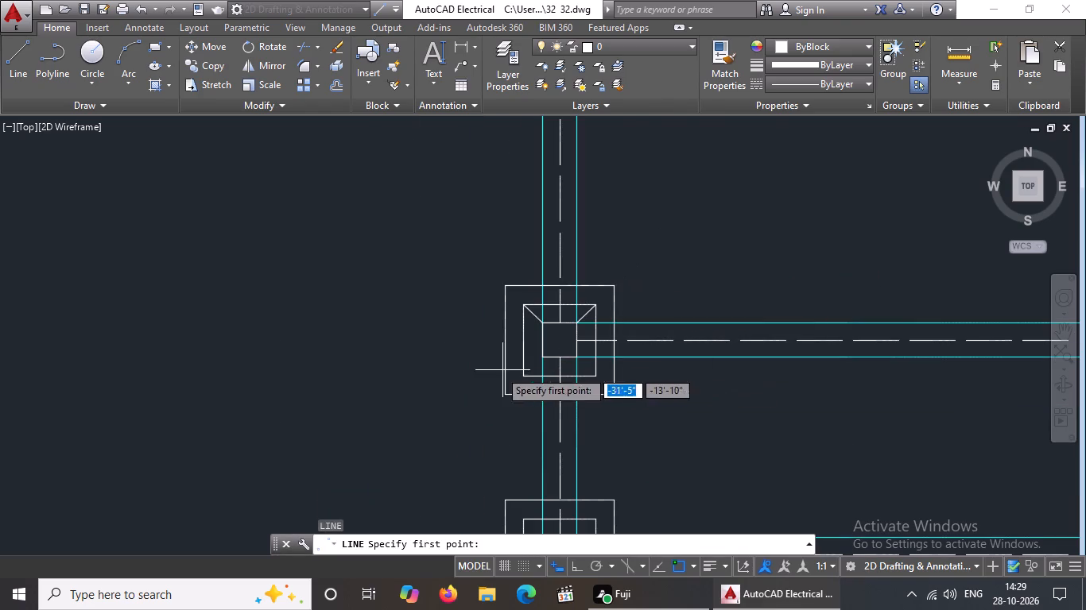
{"action": "scroll", "coordinate": [517, 366], "scroll_direction": "up", "scroll_amount": 2}
{"action": "left_click_drag", "start_coordinate": [528, 394], "coordinate": [534, 386]}
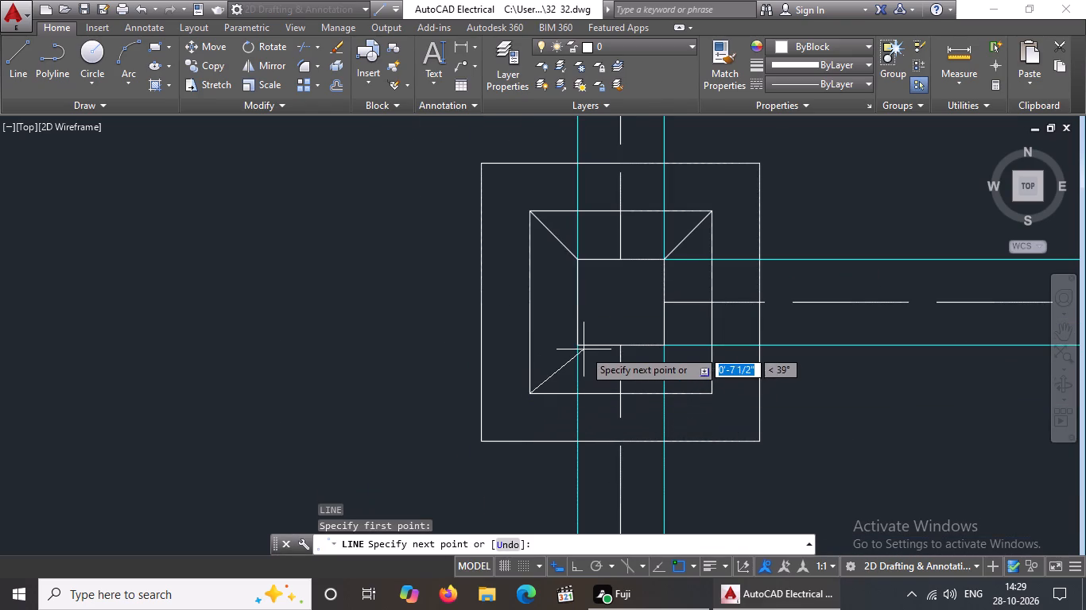
{"action": "left_click", "coordinate": [578, 346]}
{"action": "key", "text": "Return"}
{"action": "key", "text": "l"}
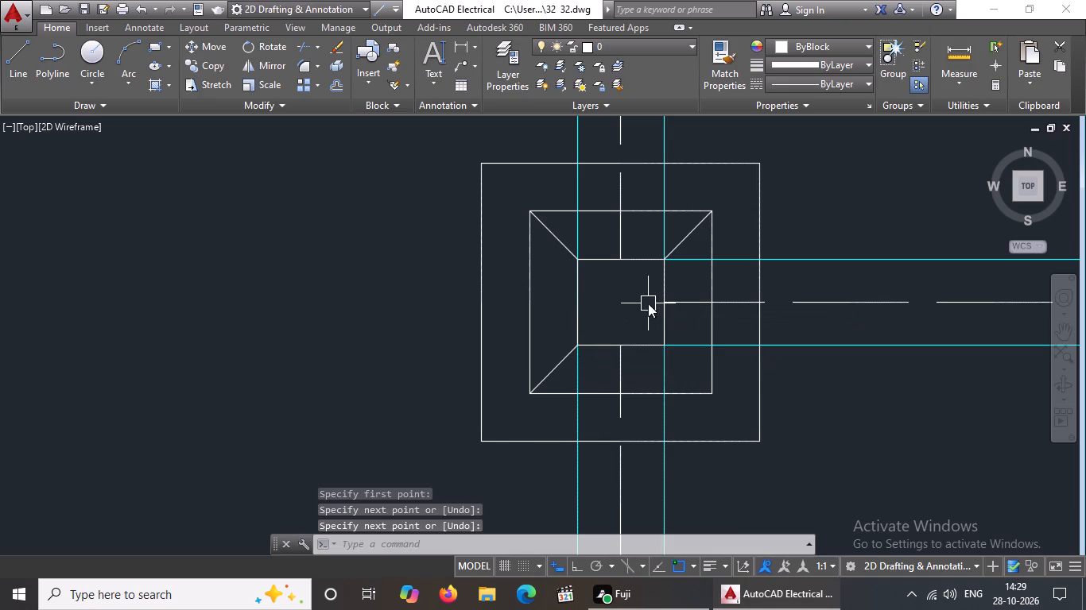
{"action": "key", "text": "Return"}
{"action": "left_click", "coordinate": [715, 390]}
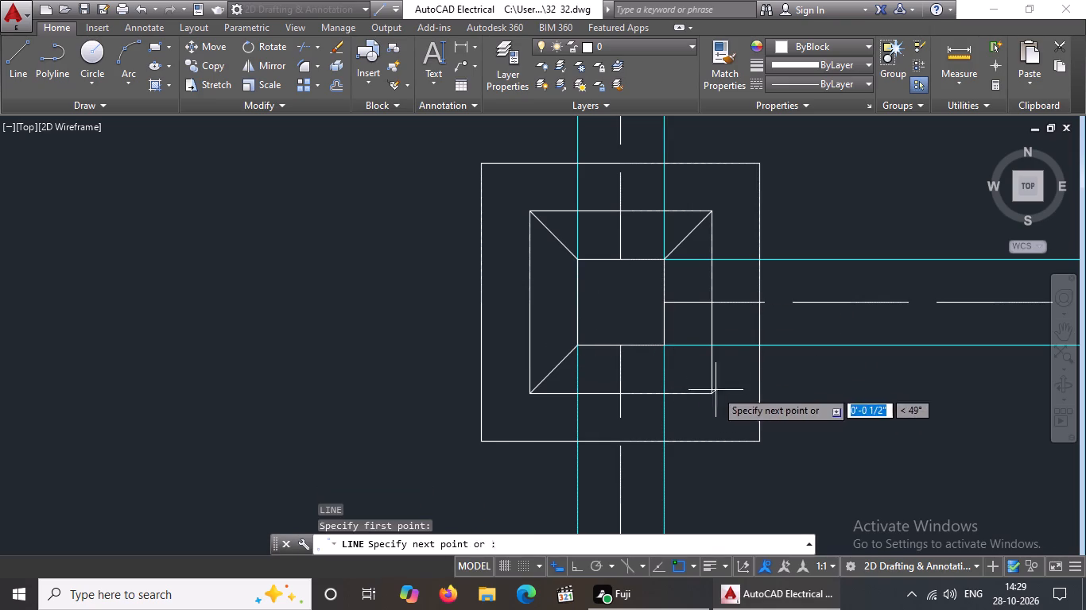
{"action": "left_click_drag", "start_coordinate": [668, 346], "coordinate": [665, 335]}
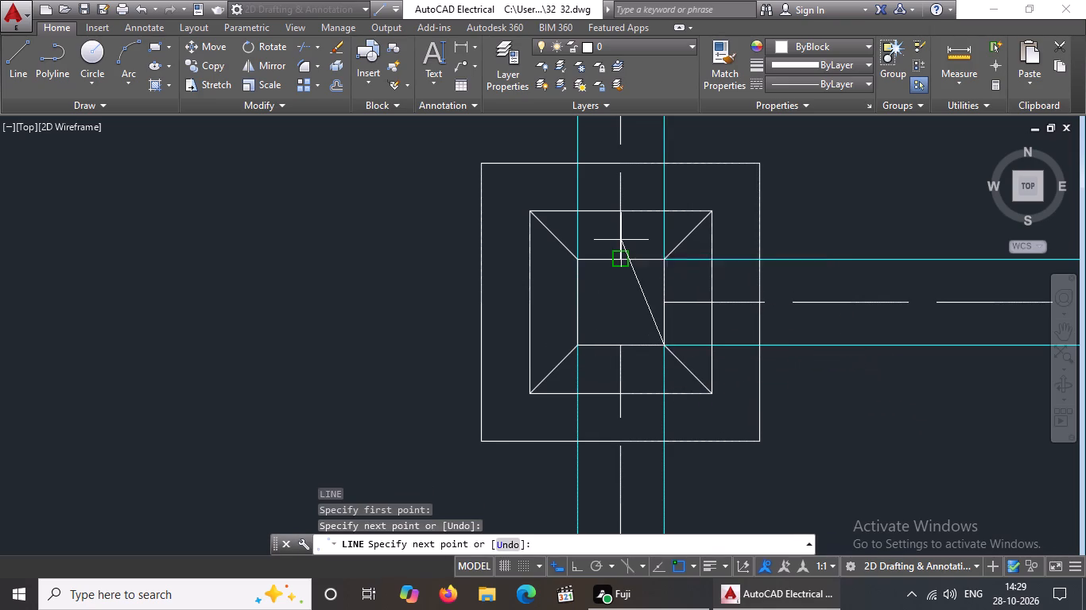
{"action": "key", "text": "Return"}
On the left-column footing just above the bottom row, draw diagonals between the column square and middle square at both upper corners.
{"action": "key", "text": "l"}
{"action": "key", "text": "Return"}
{"action": "scroll", "coordinate": [627, 313], "scroll_direction": "down", "scroll_amount": 3}
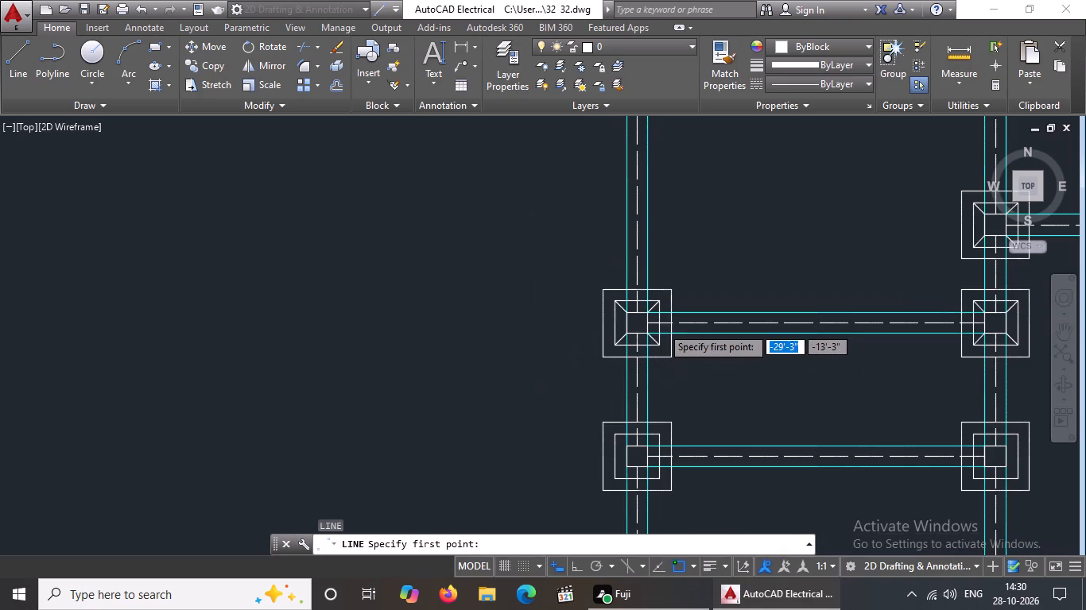
{"action": "scroll", "coordinate": [663, 396], "scroll_direction": "down", "scroll_amount": 2}
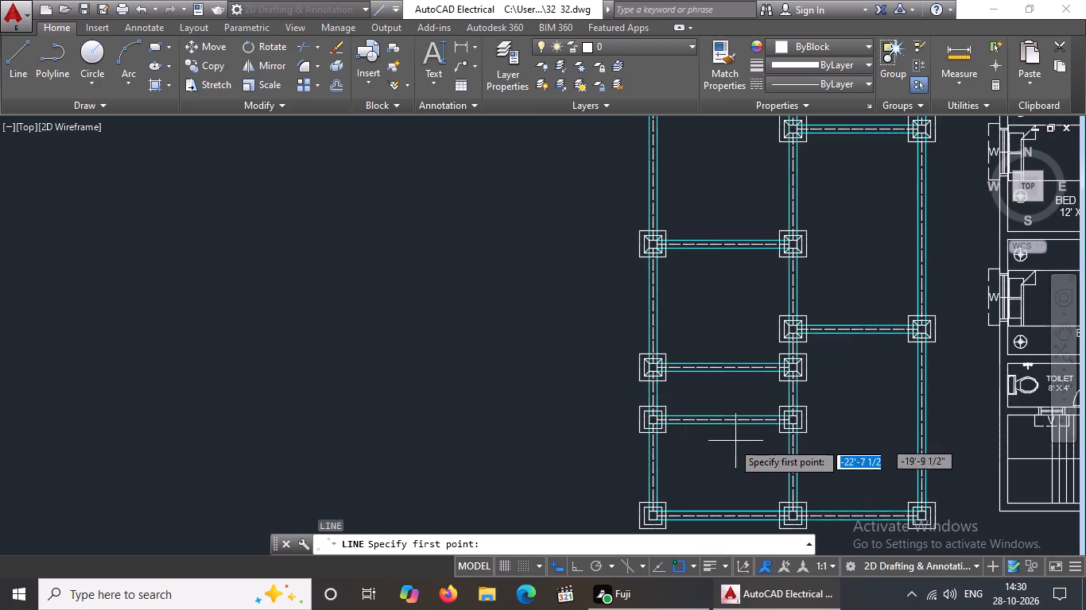
{"action": "scroll", "coordinate": [721, 441], "scroll_direction": "up", "scroll_amount": 3}
{"action": "scroll", "coordinate": [425, 317], "scroll_direction": "up", "scroll_amount": 2}
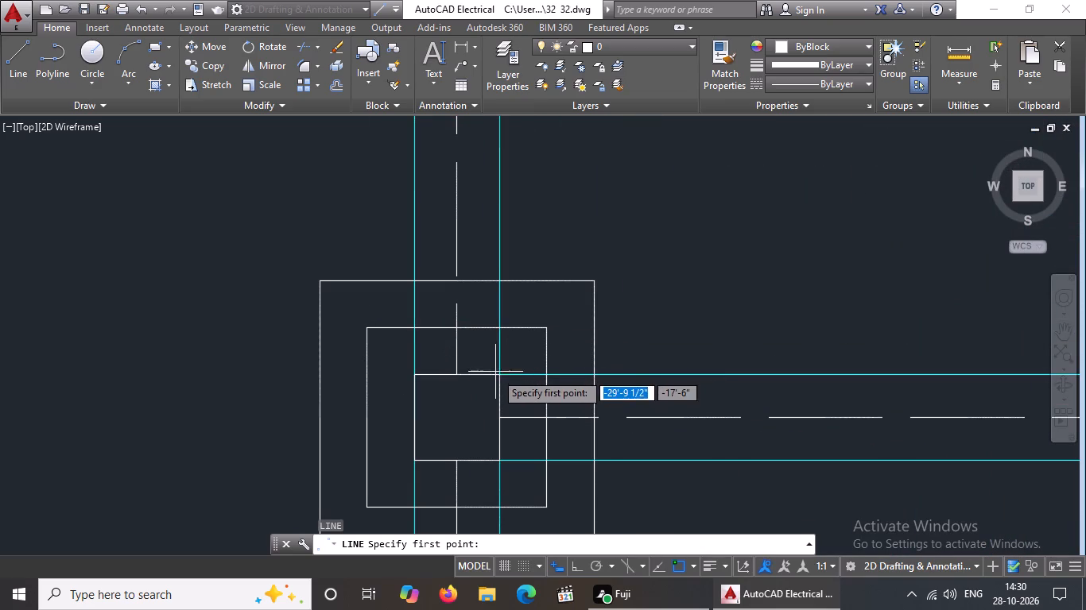
{"action": "left_click", "coordinate": [497, 380]}
{"action": "left_click_drag", "start_coordinate": [545, 330], "coordinate": [553, 323]}
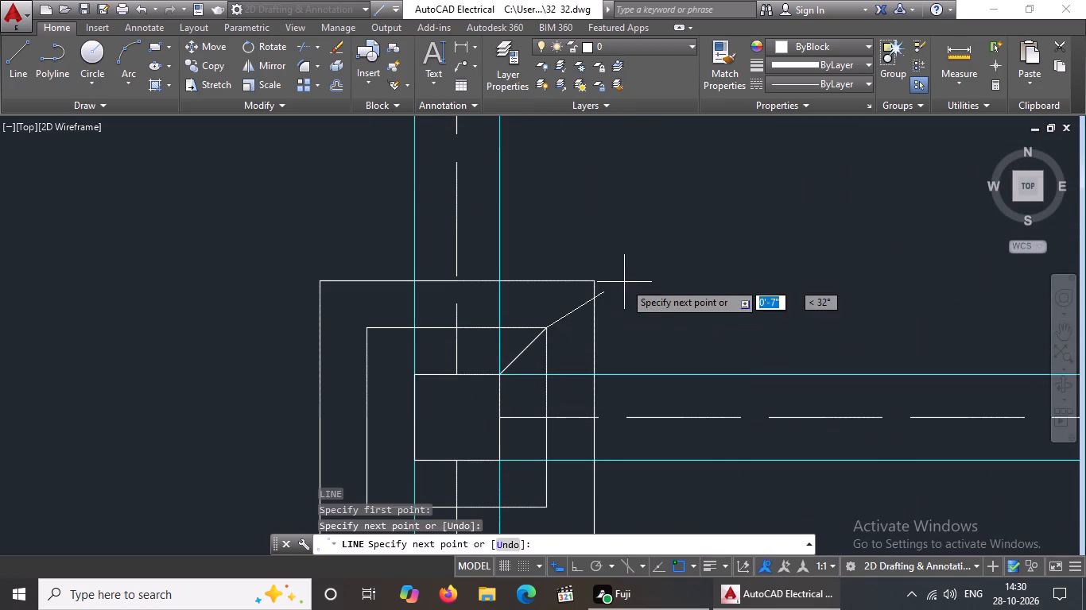
{"action": "key", "text": "Return"}
{"action": "key", "text": "l"}
{"action": "key", "text": "Return"}
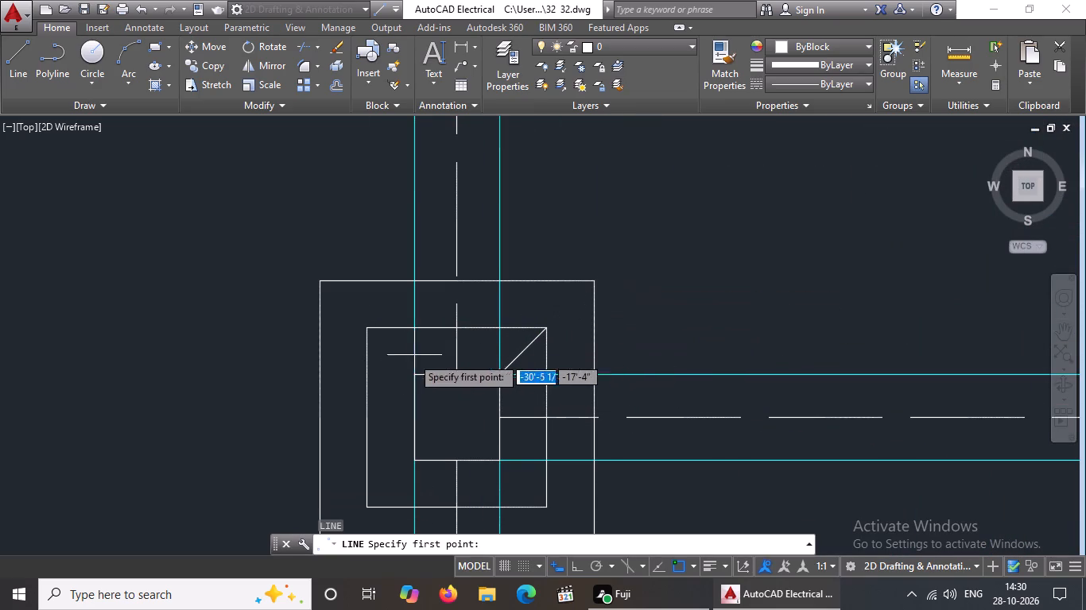
{"action": "left_click_drag", "start_coordinate": [367, 326], "coordinate": [374, 337]}
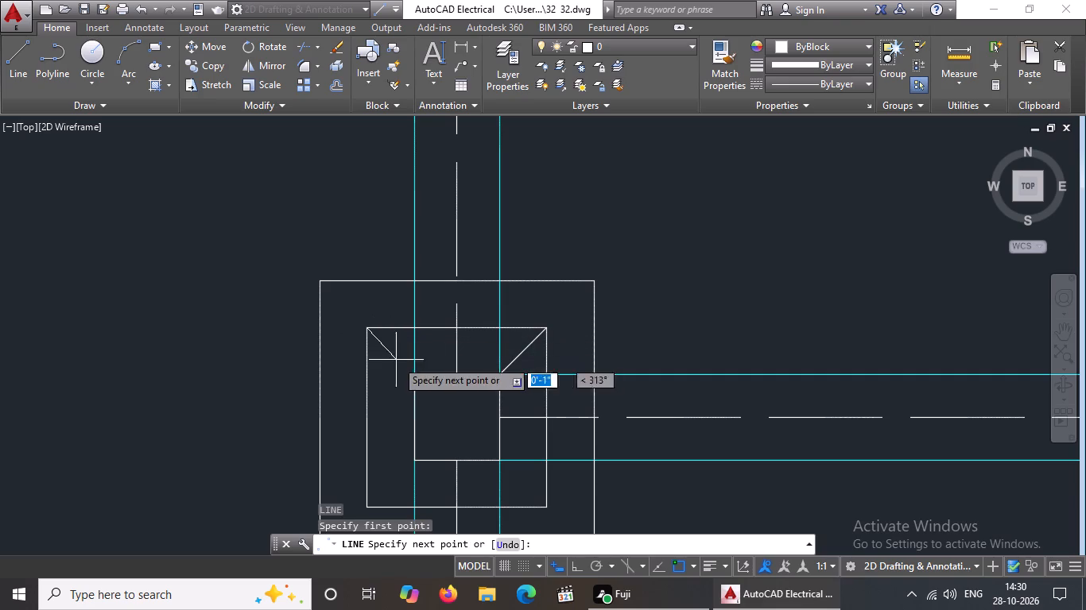
{"action": "left_click_drag", "start_coordinate": [416, 376], "coordinate": [418, 384]}
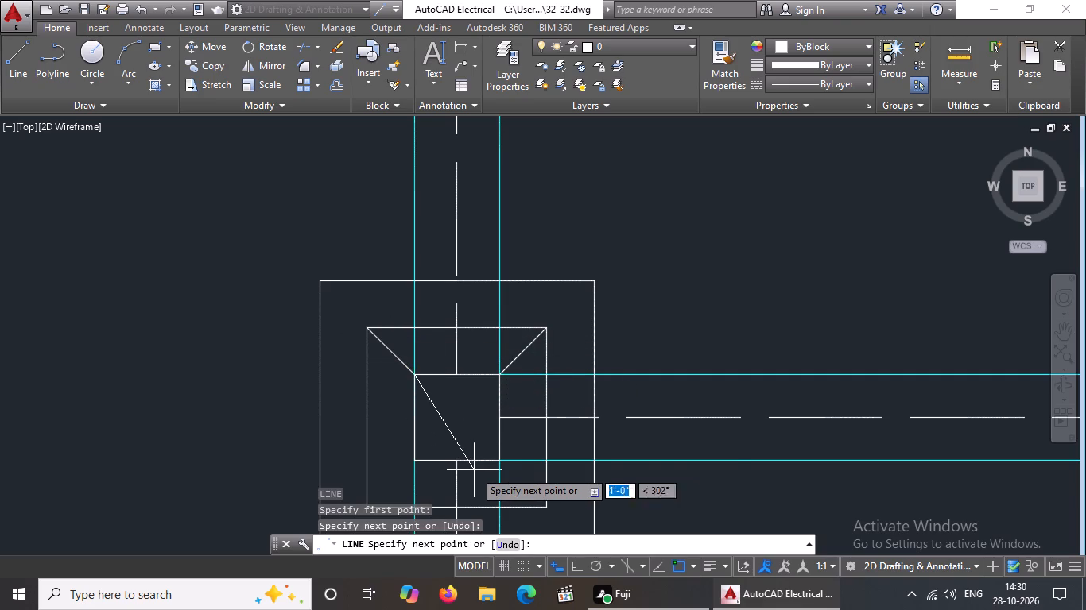
{"action": "key", "text": "Return"}
Draw diagonals joining the column square and middle square at both lower corners of the left-column footing just above the bottom row.
{"action": "key", "text": "l"}
{"action": "key", "text": "Return"}
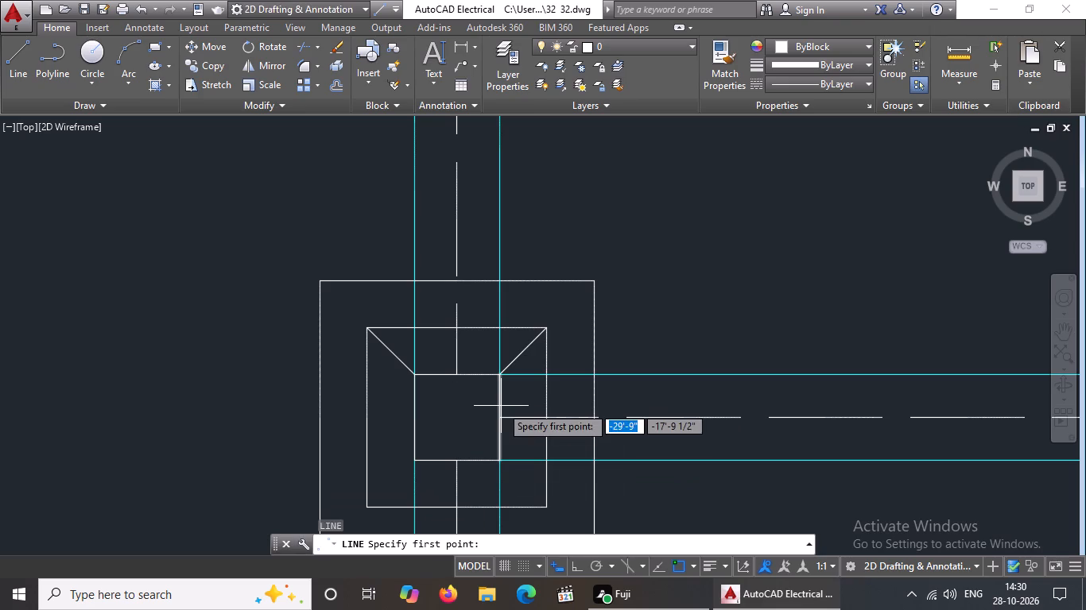
{"action": "left_click", "coordinate": [501, 461]}
{"action": "left_click_drag", "start_coordinate": [540, 507], "coordinate": [566, 513]}
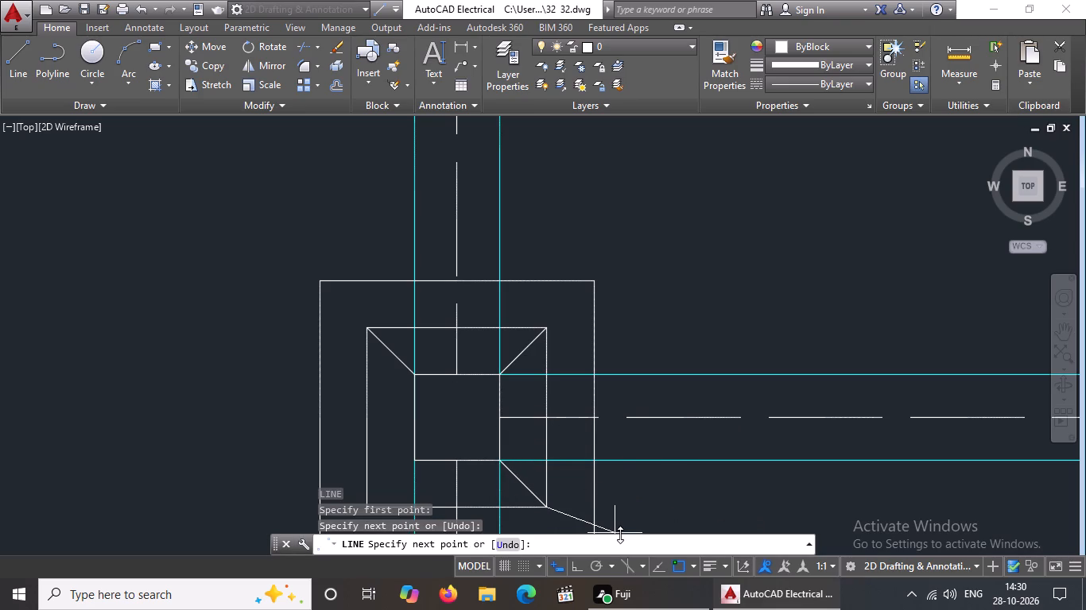
{"action": "key", "text": "Return"}
{"action": "key", "text": "l"}
{"action": "key", "text": "Return"}
{"action": "scroll", "coordinate": [539, 330], "scroll_direction": "down", "scroll_amount": 2}
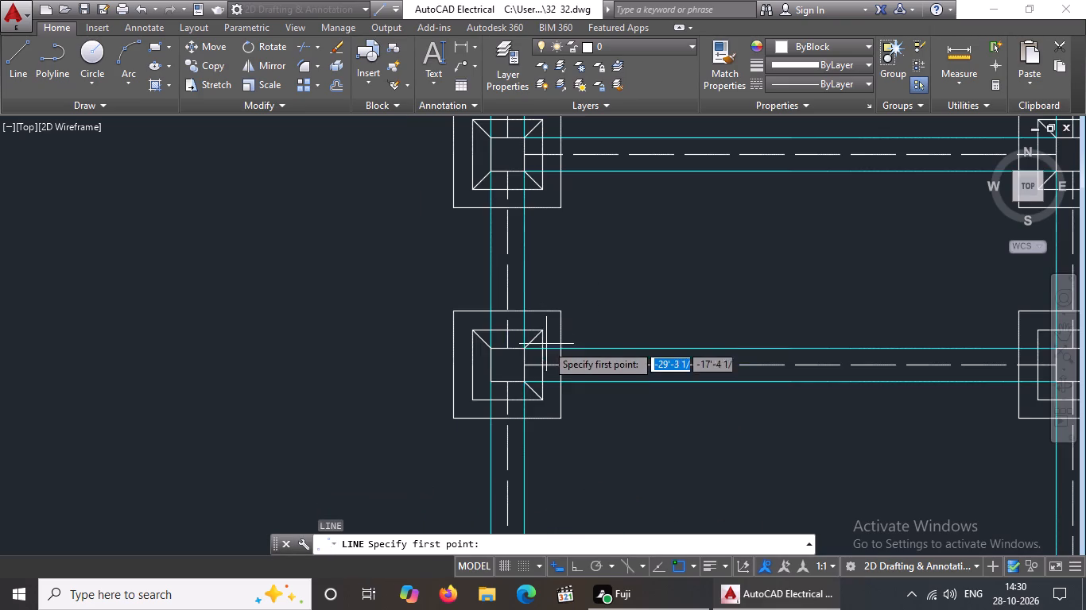
{"action": "scroll", "coordinate": [500, 364], "scroll_direction": "up", "scroll_amount": 2}
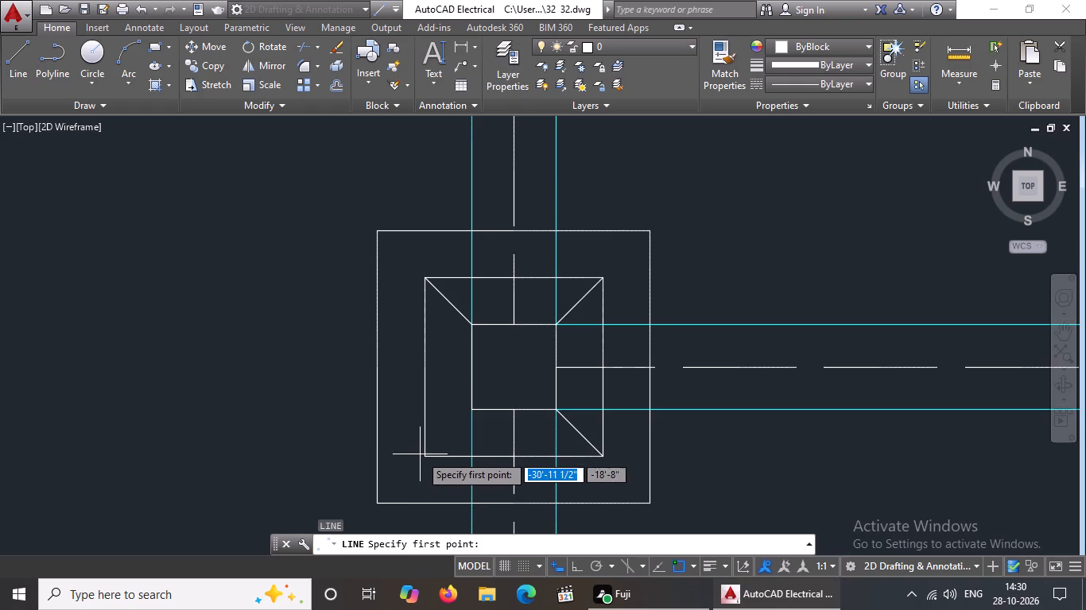
{"action": "left_click", "coordinate": [425, 456]}
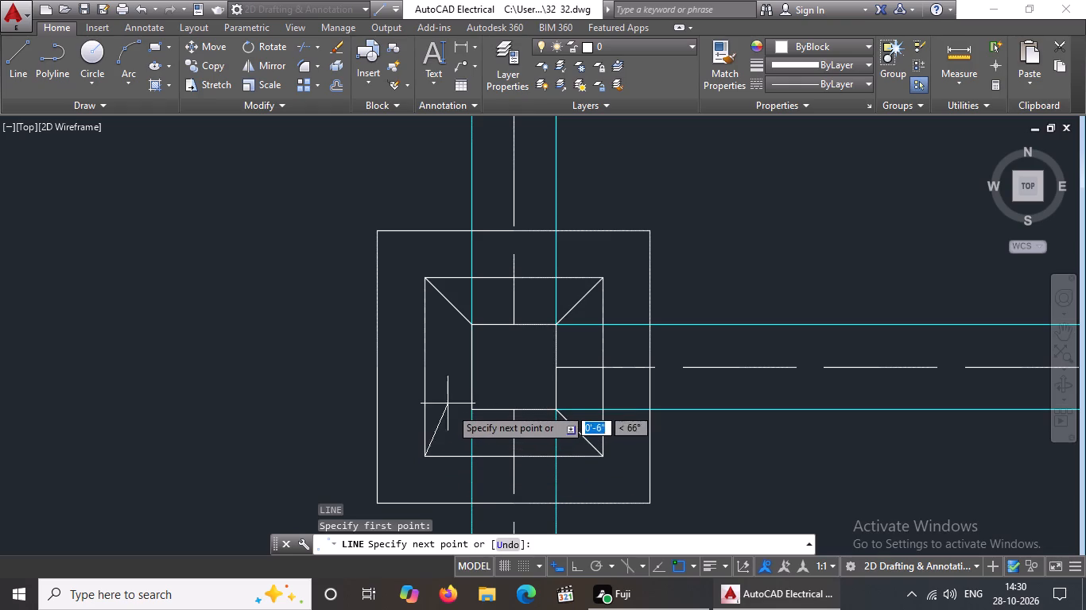
{"action": "left_click", "coordinate": [475, 407]}
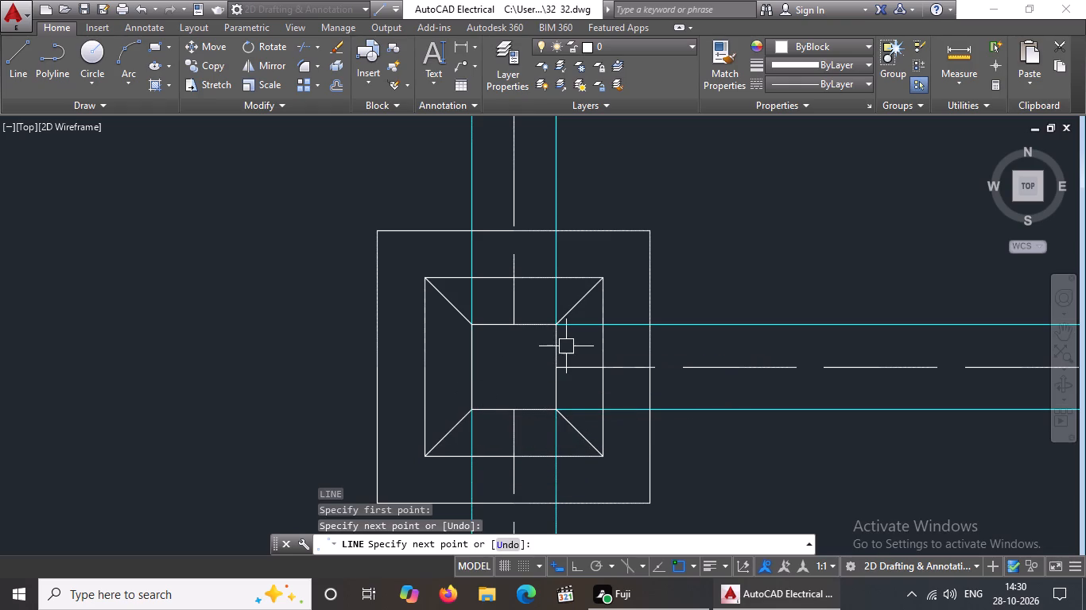
{"action": "key", "text": "Return"}
On the middle-column footing just above the bottom row, draw diagonals between the column square and middle square at both upper corners.
{"action": "key", "text": "l"}
{"action": "key", "text": "Return"}
{"action": "scroll", "coordinate": [574, 315], "scroll_direction": "down", "scroll_amount": 4}
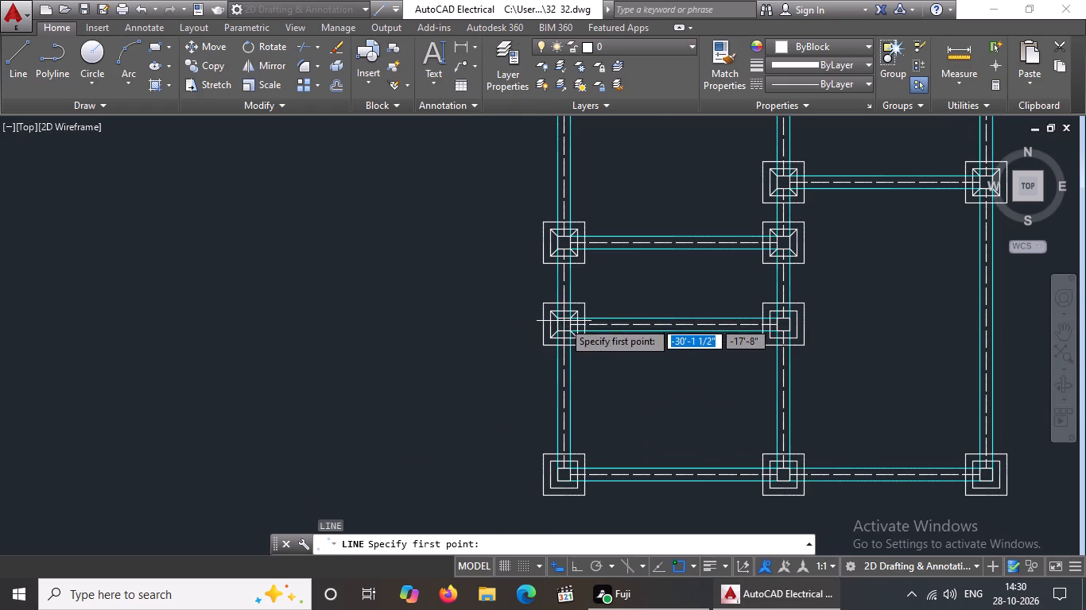
{"action": "scroll", "coordinate": [868, 310], "scroll_direction": "up", "scroll_amount": 3}
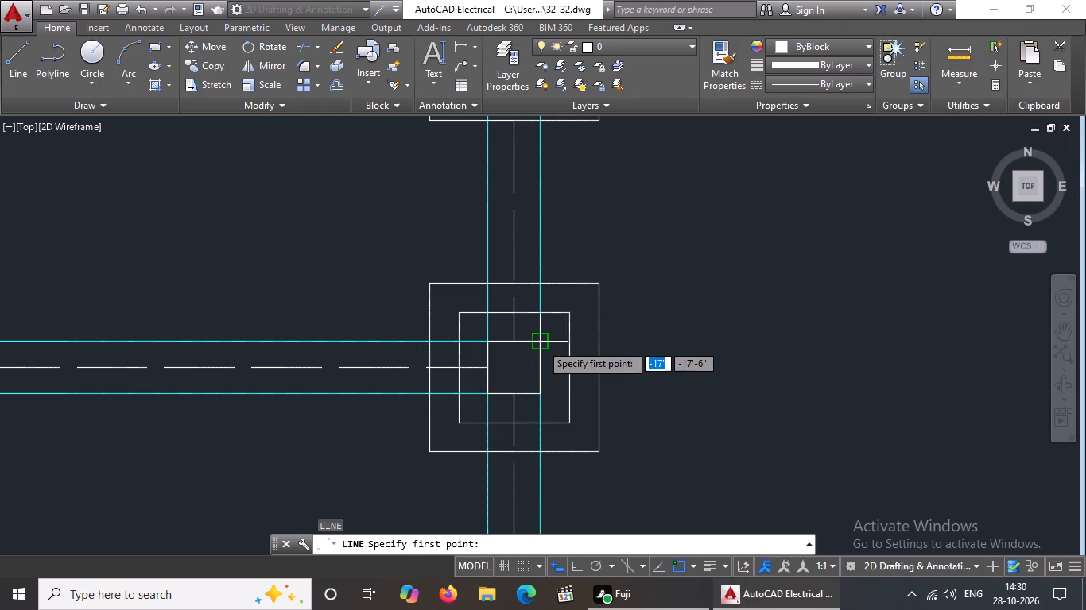
{"action": "left_click_drag", "start_coordinate": [541, 343], "coordinate": [547, 330]}
{"action": "left_click_drag", "start_coordinate": [568, 311], "coordinate": [582, 303]}
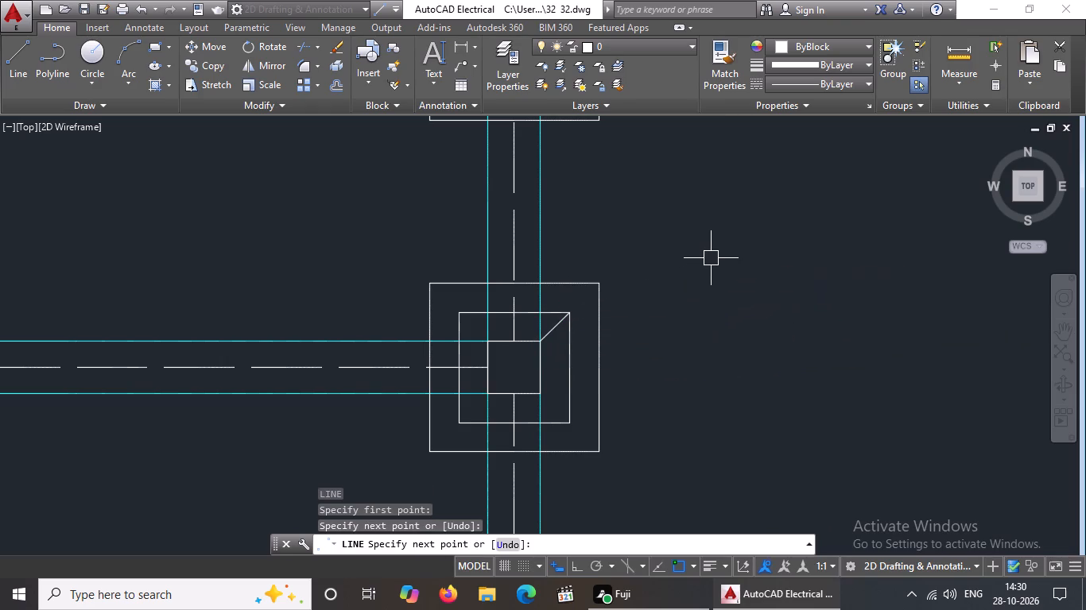
{"action": "key", "text": "Return"}
{"action": "key", "text": "l"}
{"action": "key", "text": "Return"}
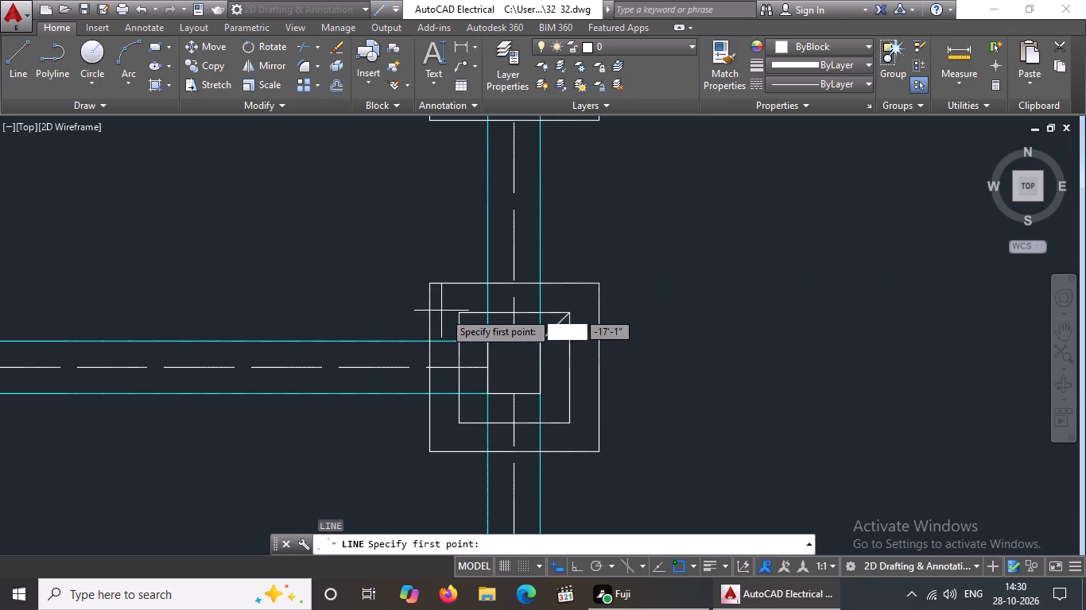
{"action": "left_click", "coordinate": [458, 312]}
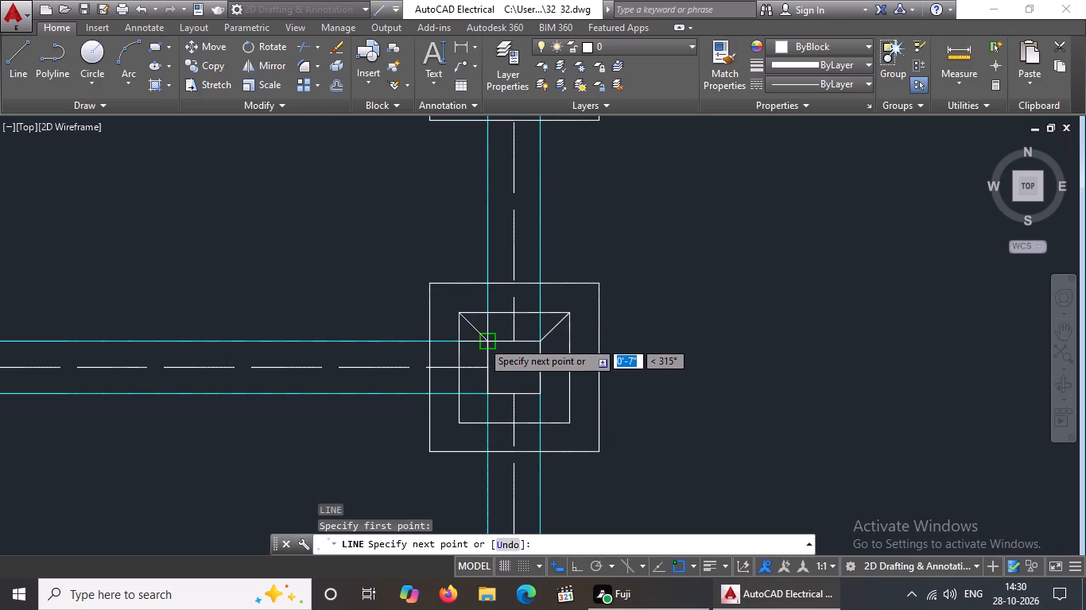
{"action": "left_click_drag", "start_coordinate": [483, 342], "coordinate": [503, 387]}
{"action": "key", "text": "Return"}
Draw diagonals joining the middle square and column square at both lower corners of the middle-column footing just above the bottom row.
{"action": "key", "text": "l"}
{"action": "key", "text": "Return"}
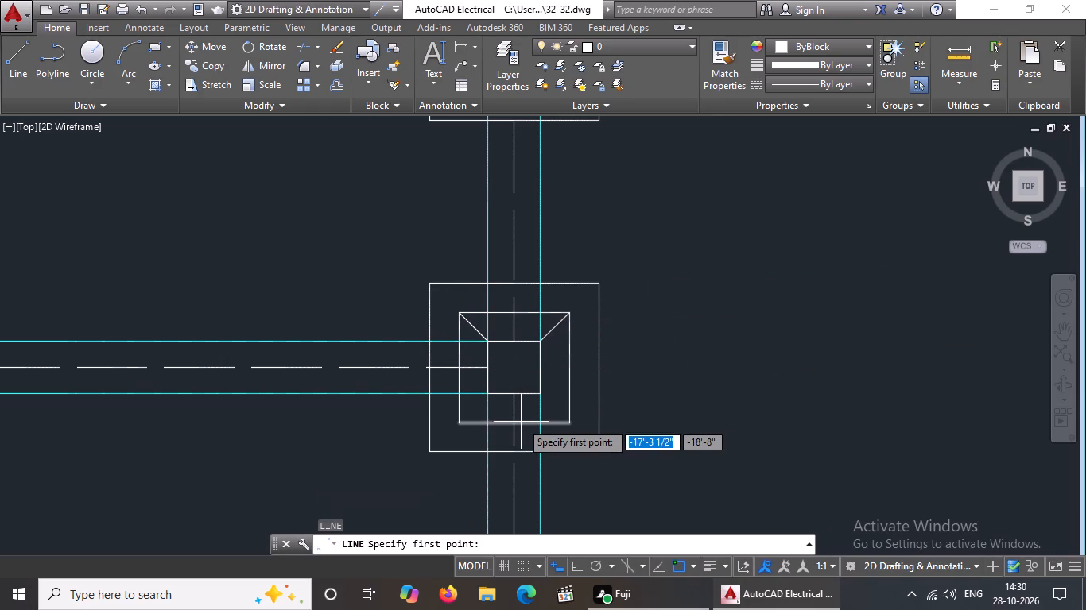
{"action": "scroll", "coordinate": [500, 420], "scroll_direction": "up", "scroll_amount": 3}
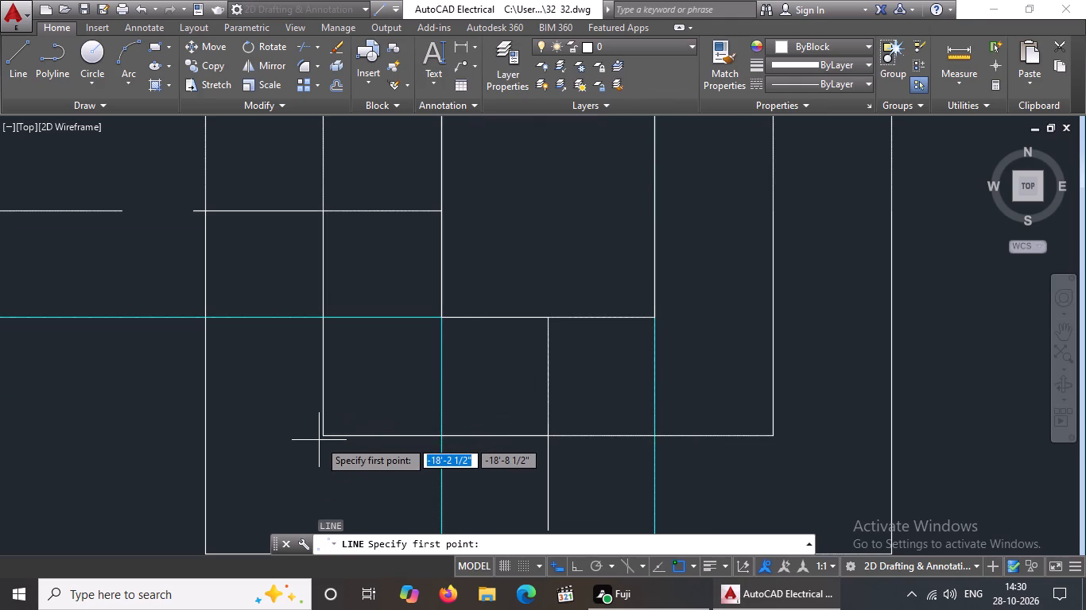
{"action": "left_click_drag", "start_coordinate": [322, 435], "coordinate": [348, 407]}
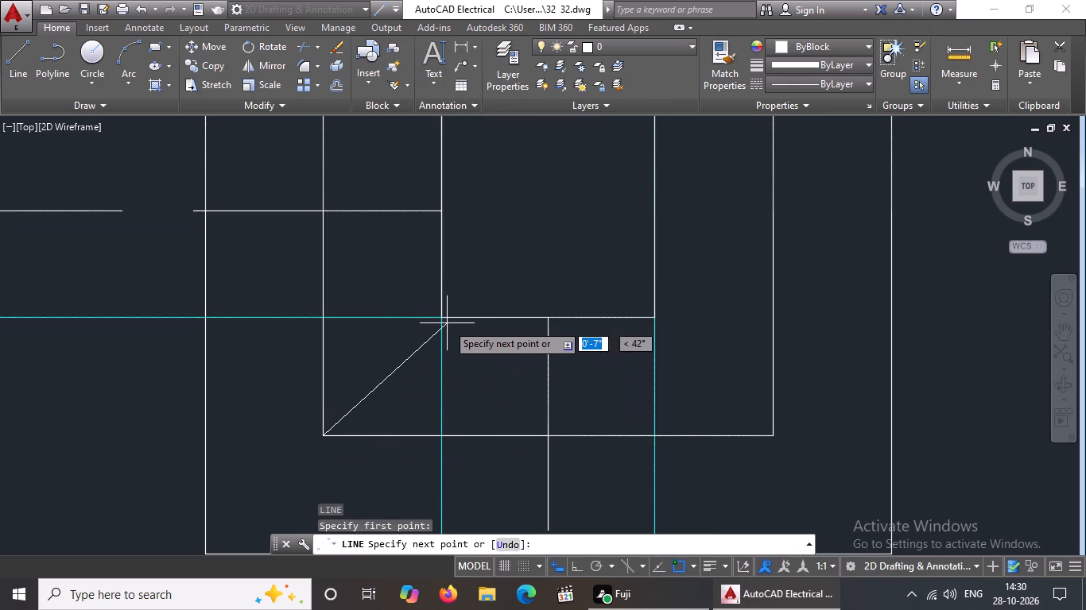
{"action": "left_click_drag", "start_coordinate": [446, 319], "coordinate": [469, 295]}
{"action": "key", "text": "Return"}
{"action": "key", "text": "l"}
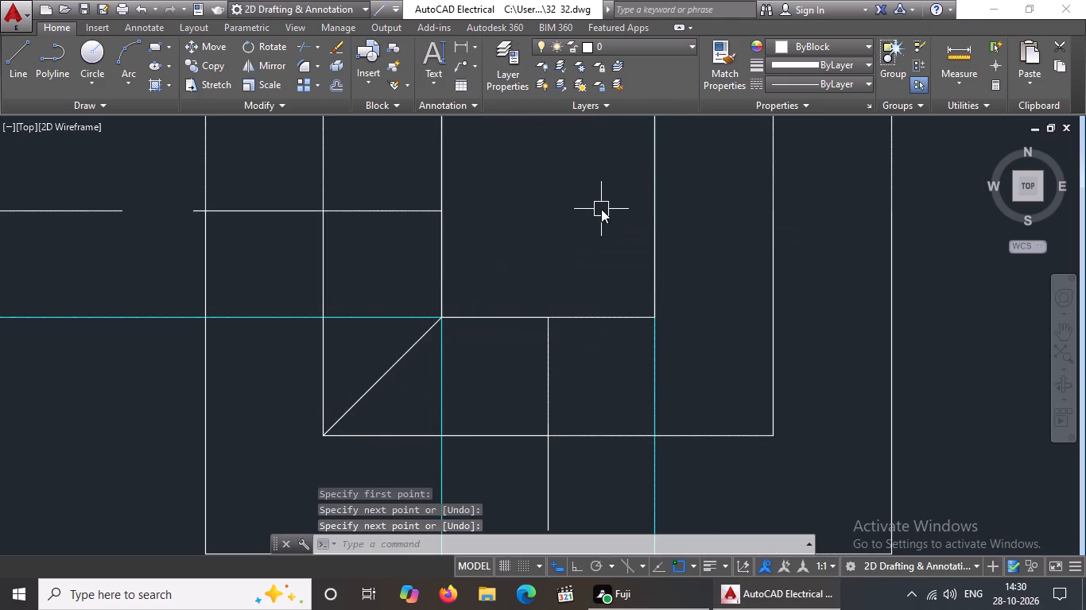
{"action": "key", "text": "Return"}
{"action": "left_click", "coordinate": [655, 314]}
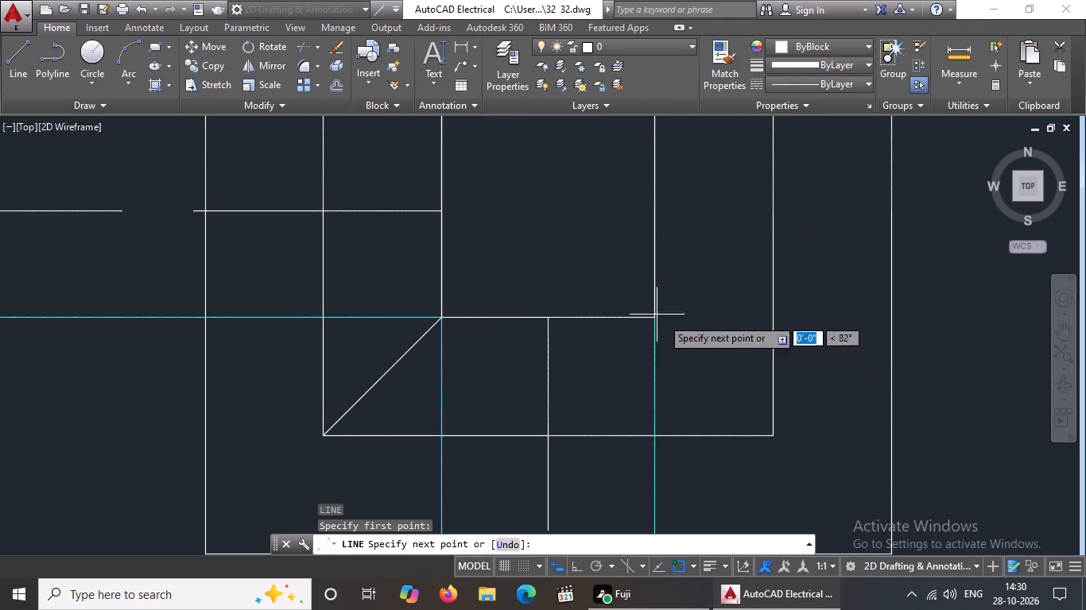
{"action": "left_click", "coordinate": [773, 434]}
{"action": "scroll", "coordinate": [754, 347], "scroll_direction": "down", "scroll_amount": 5}
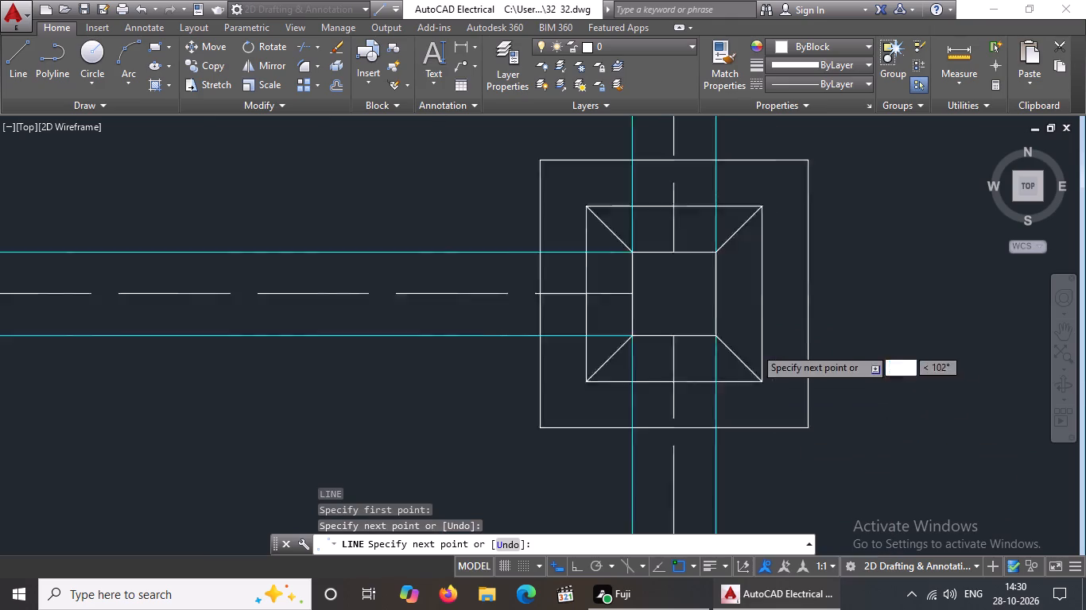
{"action": "key", "text": "Return"}
On the left-column footing in the bottom row, draw diagonals between the column square and middle square at both upper corners.
{"action": "key", "text": "l"}
{"action": "key", "text": "Return"}
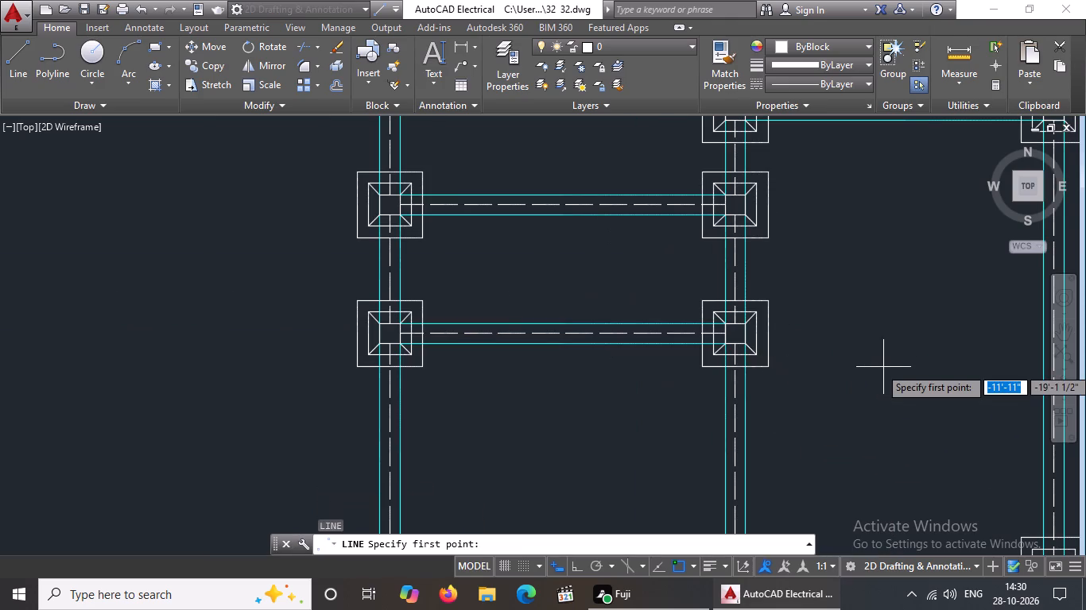
{"action": "scroll", "coordinate": [882, 373], "scroll_direction": "down", "scroll_amount": 3}
{"action": "scroll", "coordinate": [878, 390], "scroll_direction": "up", "scroll_amount": 3}
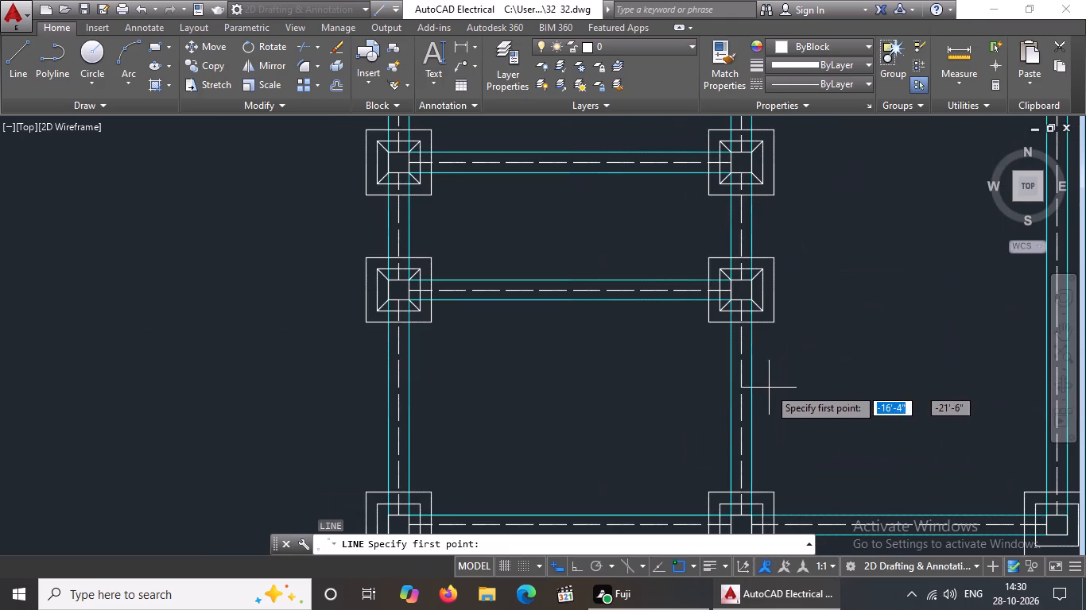
{"action": "scroll", "coordinate": [560, 387], "scroll_direction": "down", "scroll_amount": 2}
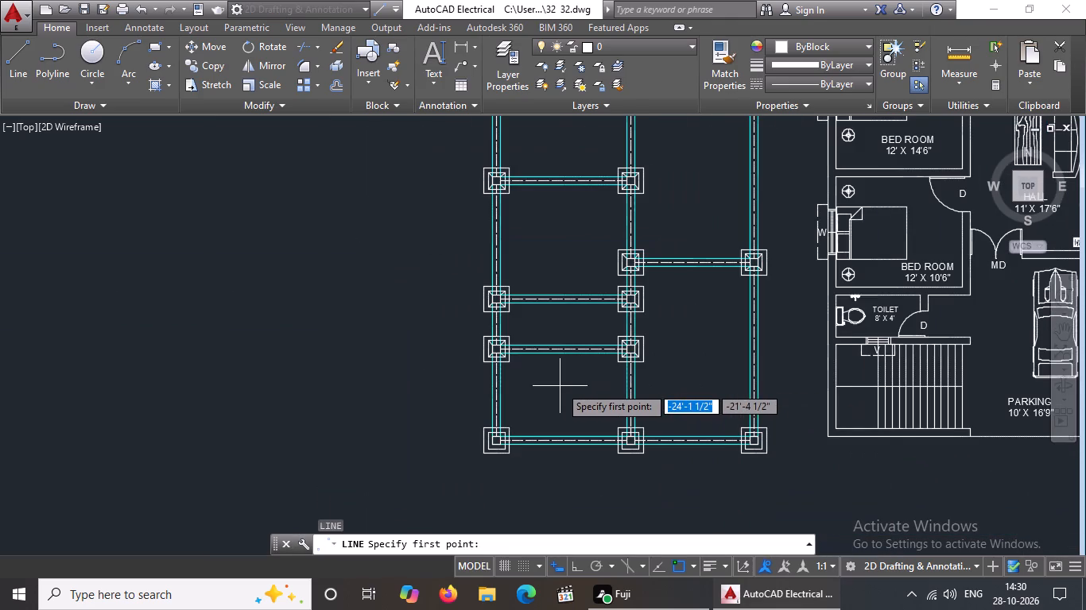
{"action": "scroll", "coordinate": [496, 448], "scroll_direction": "up", "scroll_amount": 4}
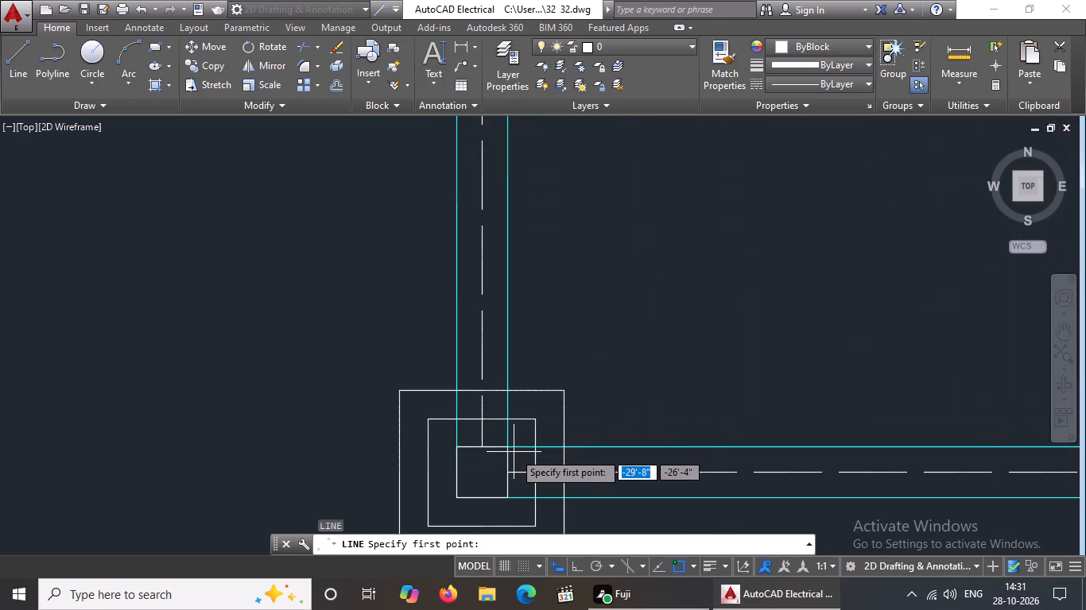
{"action": "left_click", "coordinate": [508, 448]}
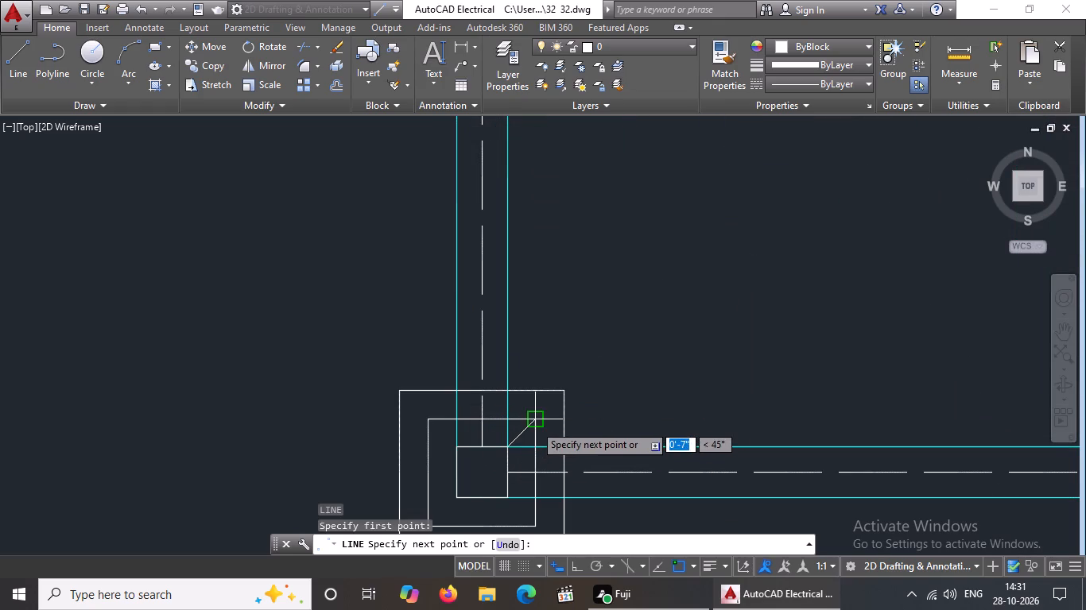
{"action": "left_click_drag", "start_coordinate": [534, 424], "coordinate": [540, 417]}
{"action": "key", "text": "Return"}
{"action": "key", "text": "l"}
{"action": "key", "text": "Return"}
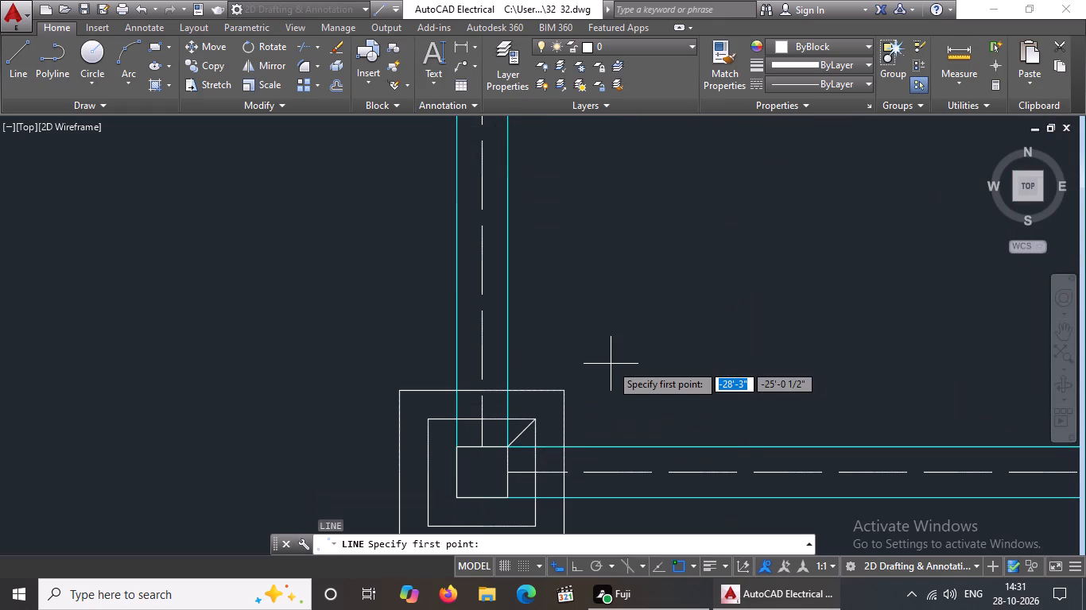
{"action": "scroll", "coordinate": [552, 408], "scroll_direction": "down", "scroll_amount": 3}
{"action": "scroll", "coordinate": [536, 427], "scroll_direction": "up", "scroll_amount": 3}
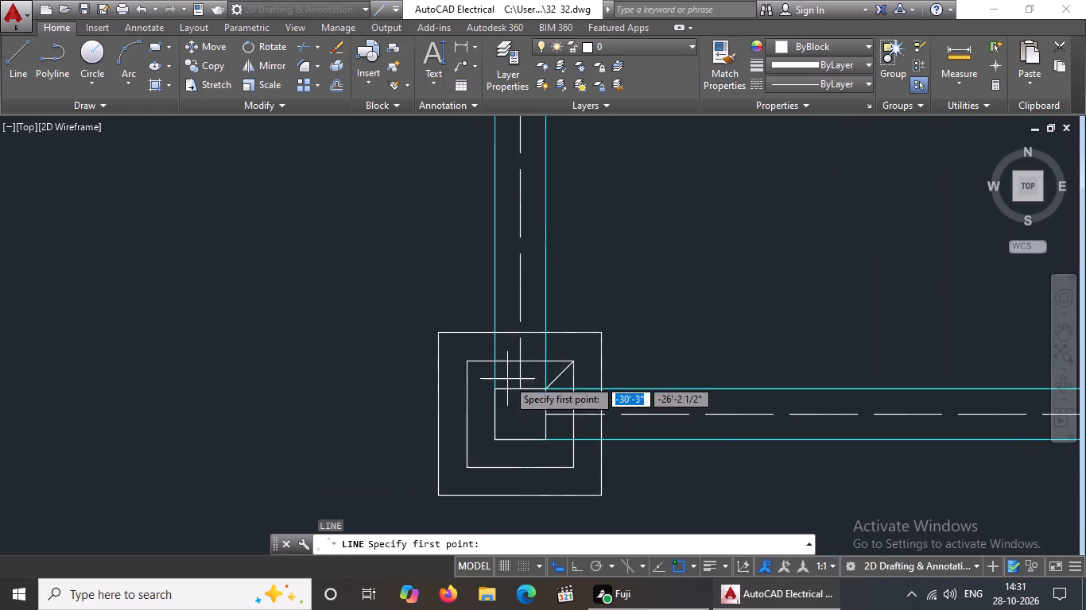
{"action": "left_click", "coordinate": [467, 362]}
{"action": "left_click", "coordinate": [496, 389]}
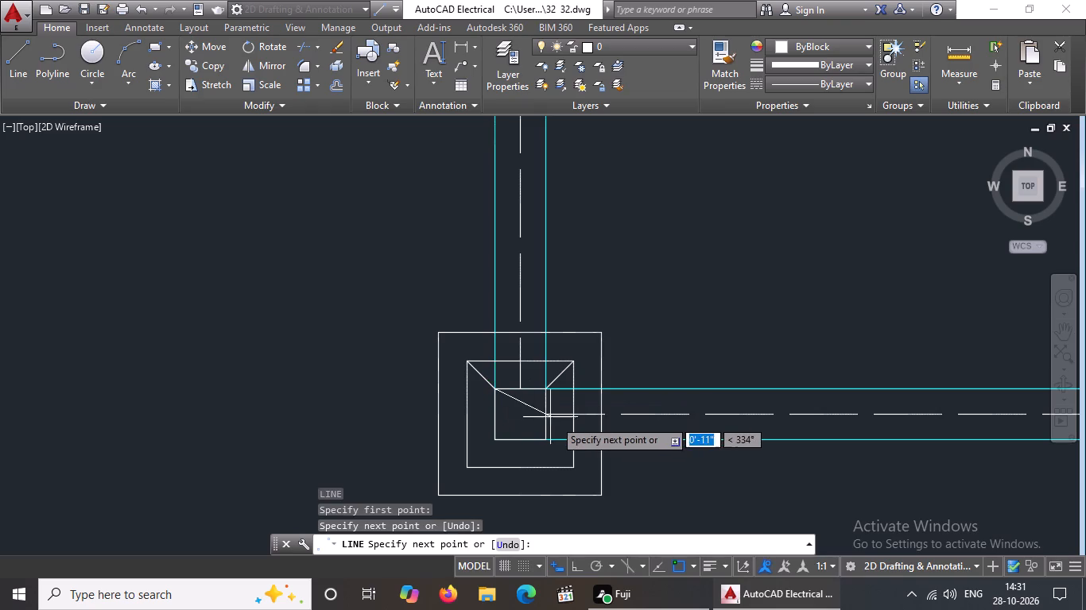
{"action": "key", "text": "Return"}
Draw diagonals between the middle square and column square at both lower corners of the bottom row's left-column footing.
{"action": "key", "text": "l"}
{"action": "key", "text": "Return"}
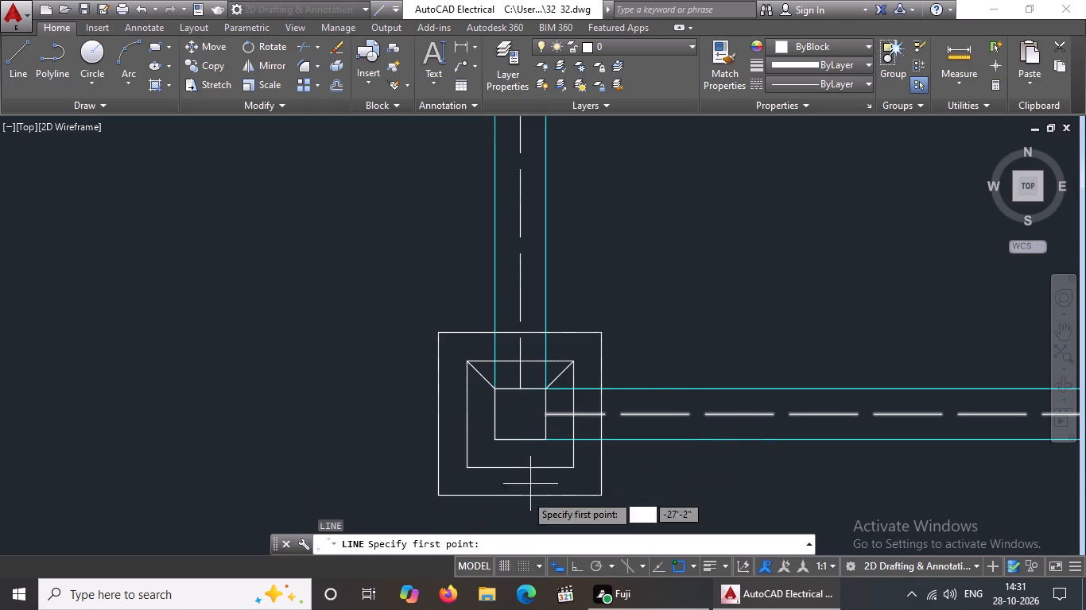
{"action": "left_click", "coordinate": [466, 469]}
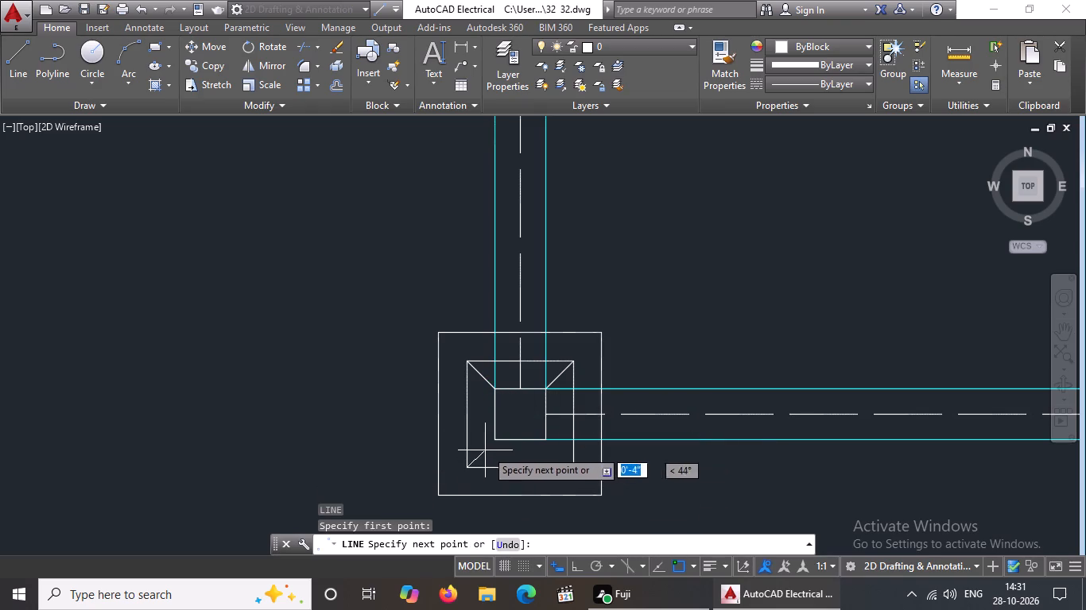
{"action": "left_click_drag", "start_coordinate": [497, 440], "coordinate": [517, 422]}
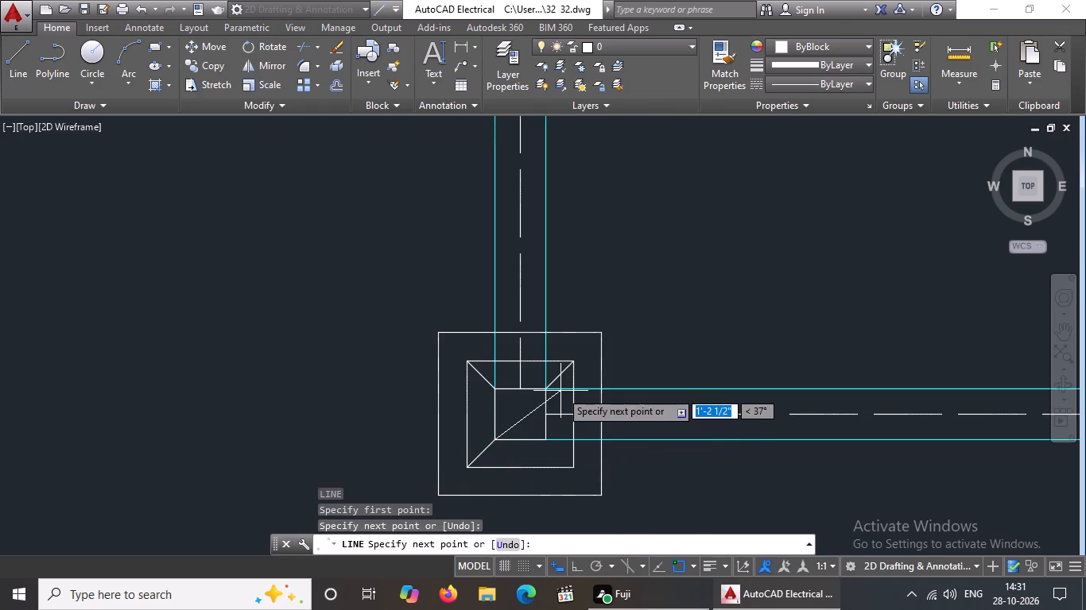
{"action": "key", "text": "Return"}
{"action": "key", "text": "l"}
{"action": "key", "text": "Return"}
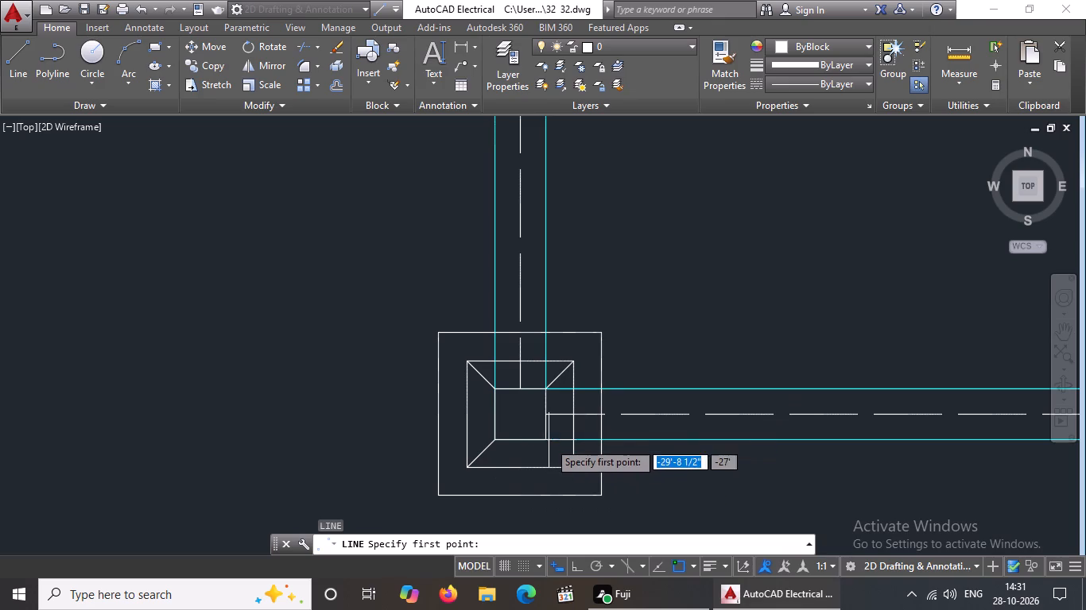
{"action": "left_click", "coordinate": [545, 437]}
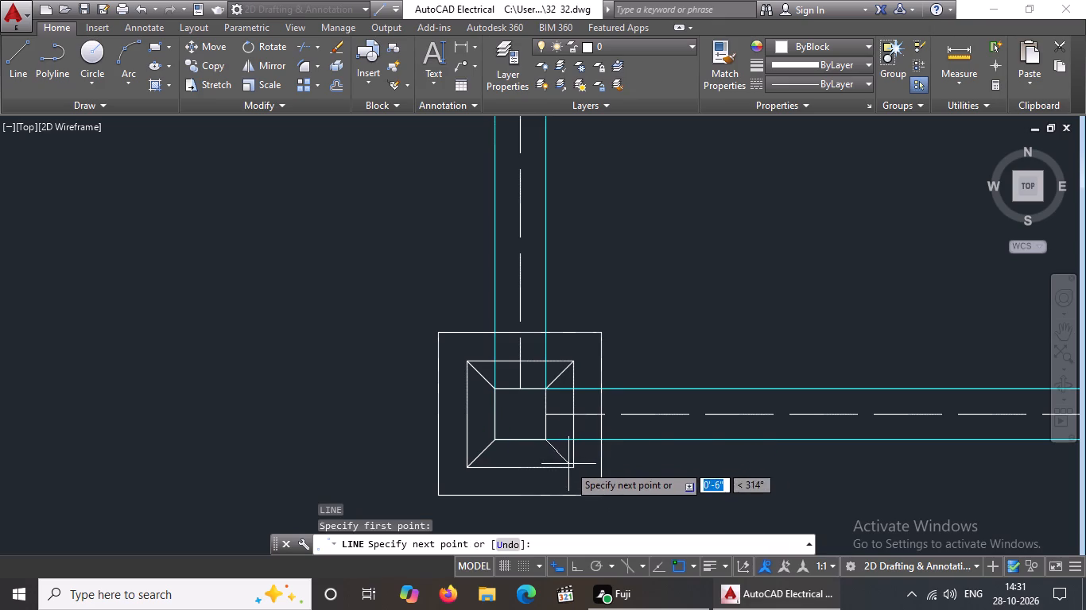
{"action": "left_click_drag", "start_coordinate": [579, 469], "coordinate": [607, 474]}
{"action": "key", "text": "Return"}
On the middle-column footing in the bottom row, draw diagonals between the column square and middle square at both upper corners.
{"action": "key", "text": "l"}
{"action": "key", "text": "Return"}
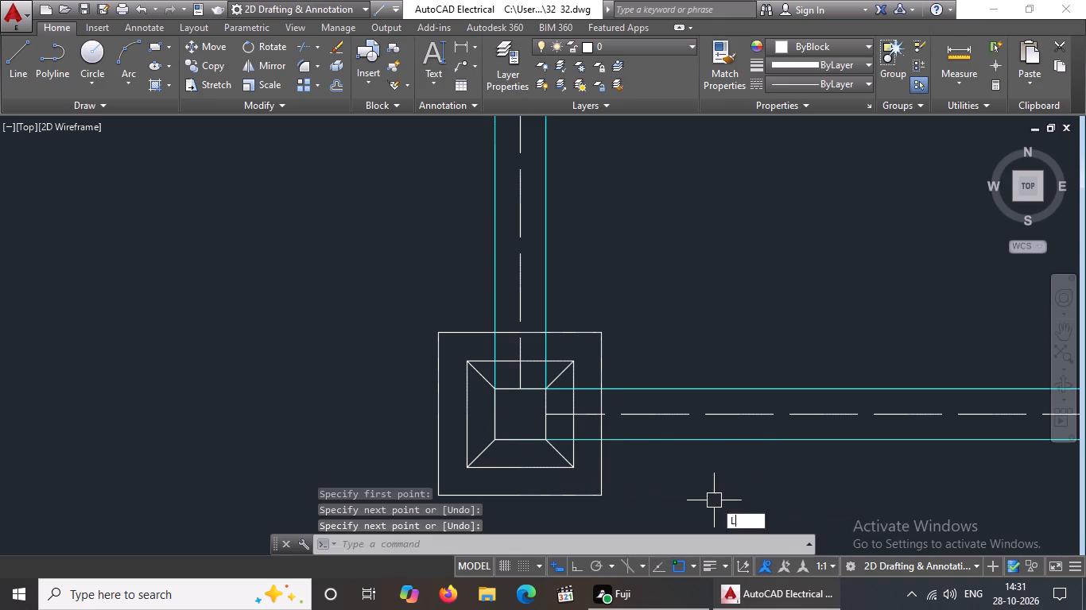
{"action": "scroll", "coordinate": [421, 334], "scroll_direction": "down", "scroll_amount": 4}
{"action": "scroll", "coordinate": [560, 336], "scroll_direction": "up", "scroll_amount": 4}
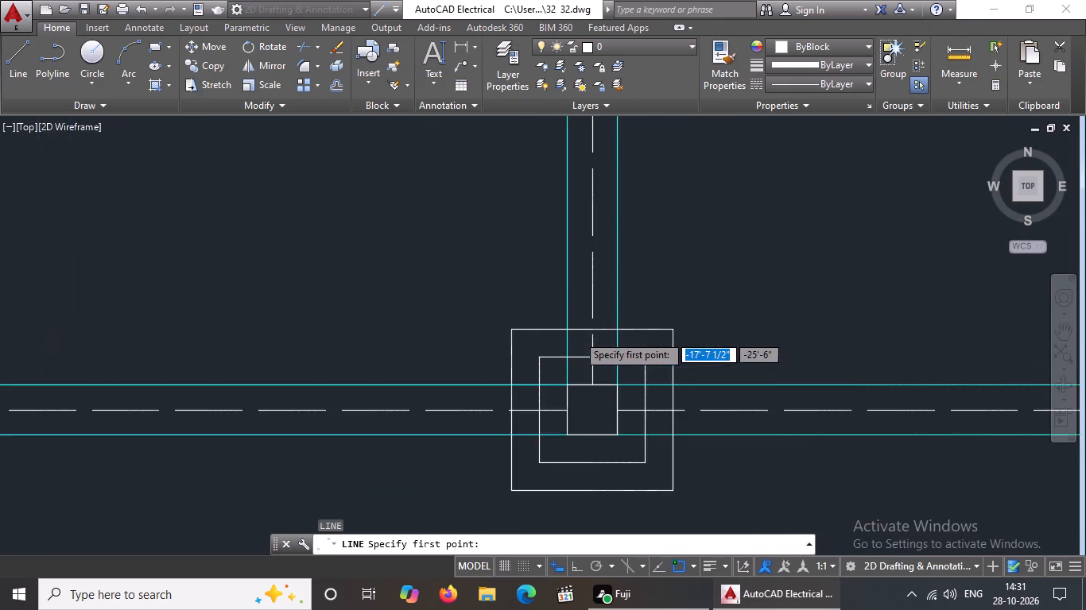
{"action": "scroll", "coordinate": [631, 385], "scroll_direction": "up", "scroll_amount": 1}
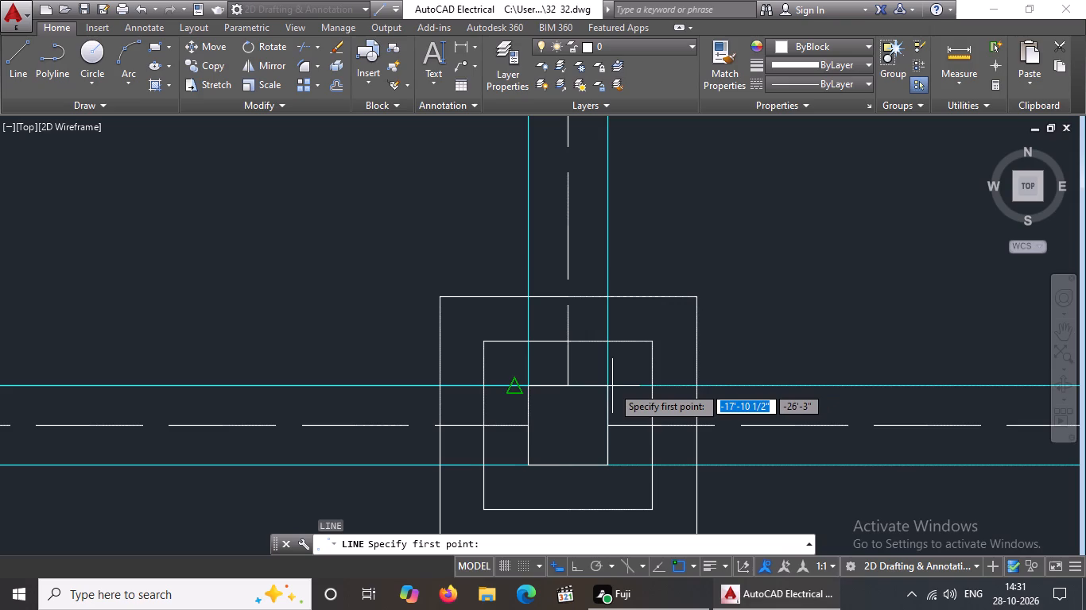
{"action": "left_click", "coordinate": [608, 385]}
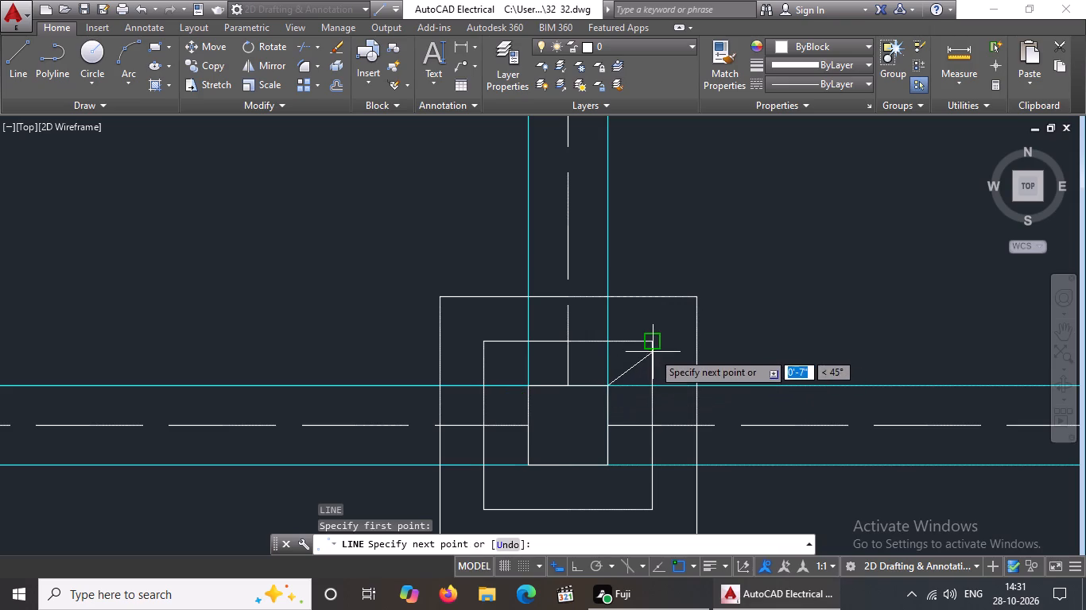
{"action": "left_click", "coordinate": [652, 345]}
{"action": "key", "text": "Return"}
{"action": "key", "text": "l"}
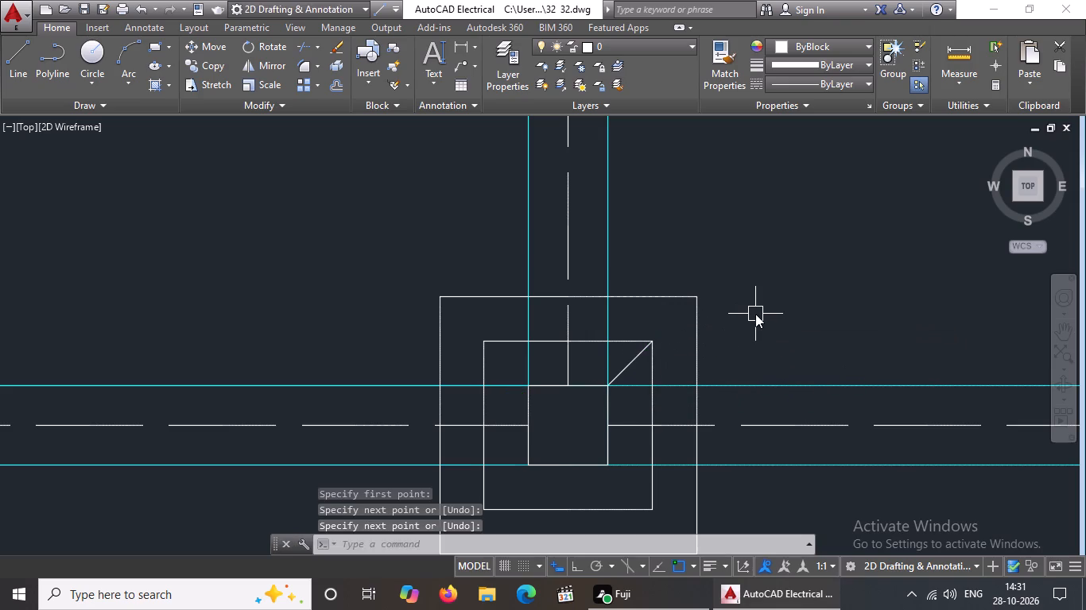
{"action": "key", "text": "Return"}
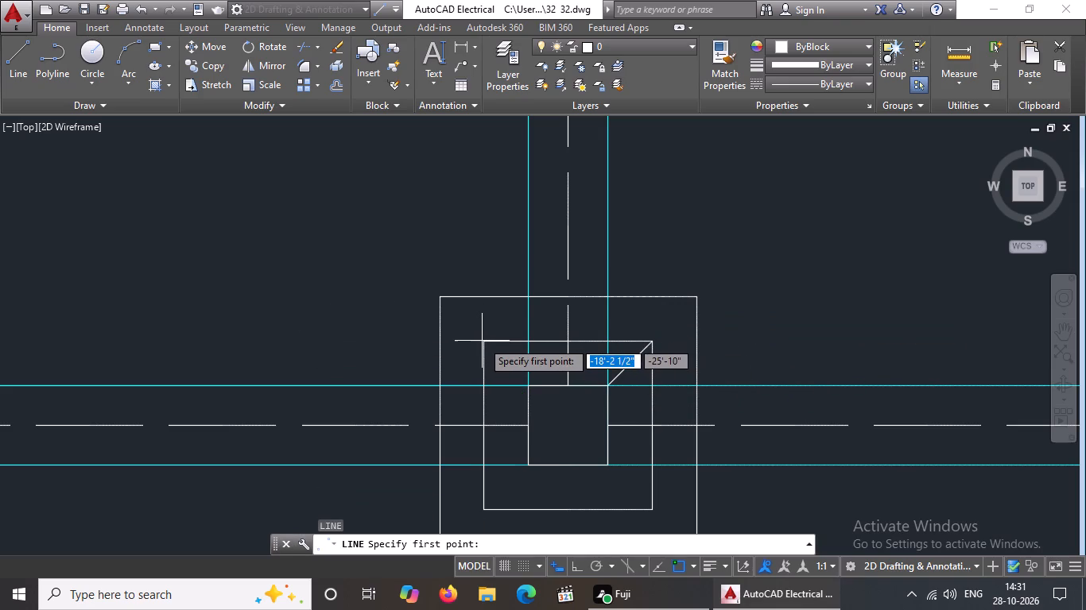
{"action": "left_click_drag", "start_coordinate": [485, 342], "coordinate": [491, 352]}
{"action": "left_click_drag", "start_coordinate": [527, 384], "coordinate": [549, 430]}
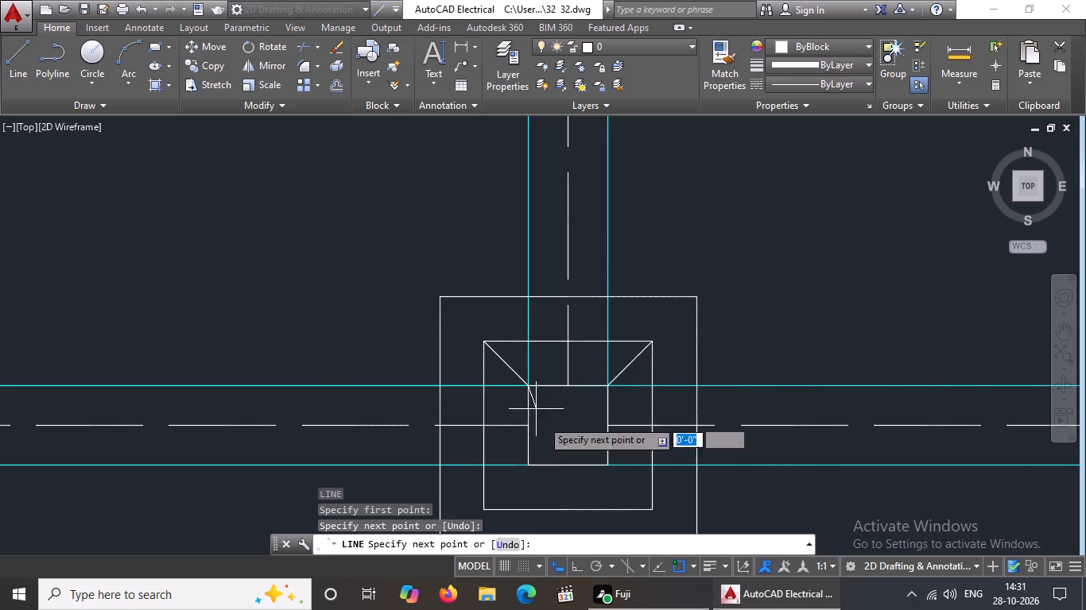
{"action": "key", "text": "Return"}
On the middle-column footing in the bottom row, draw diagonals between the middle square and column square at both lower corners.
{"action": "key", "text": "l"}
{"action": "key", "text": "Return"}
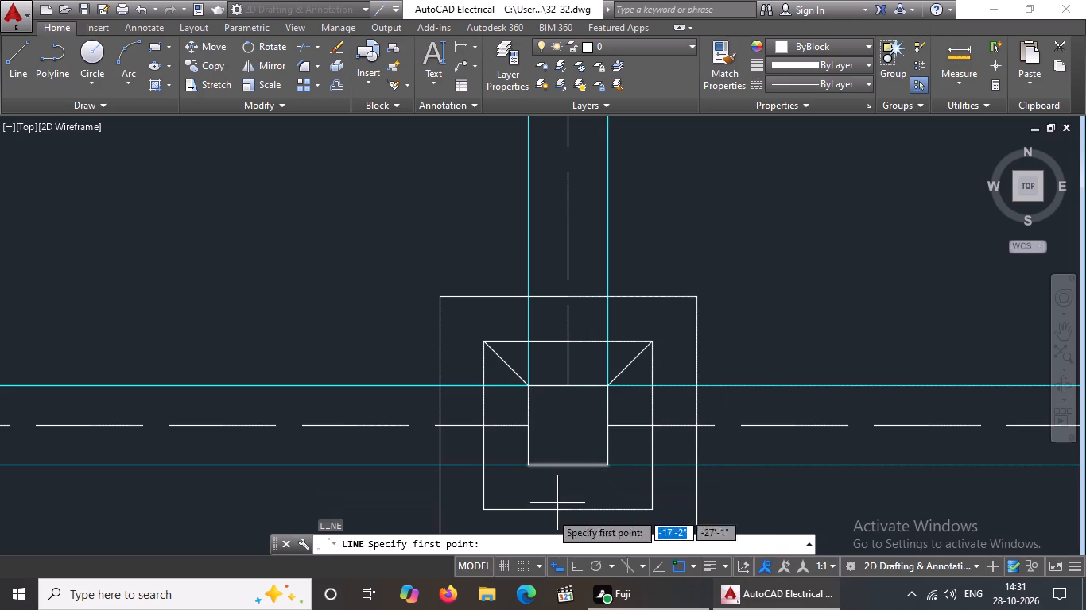
{"action": "left_click_drag", "start_coordinate": [483, 508], "coordinate": [491, 500]}
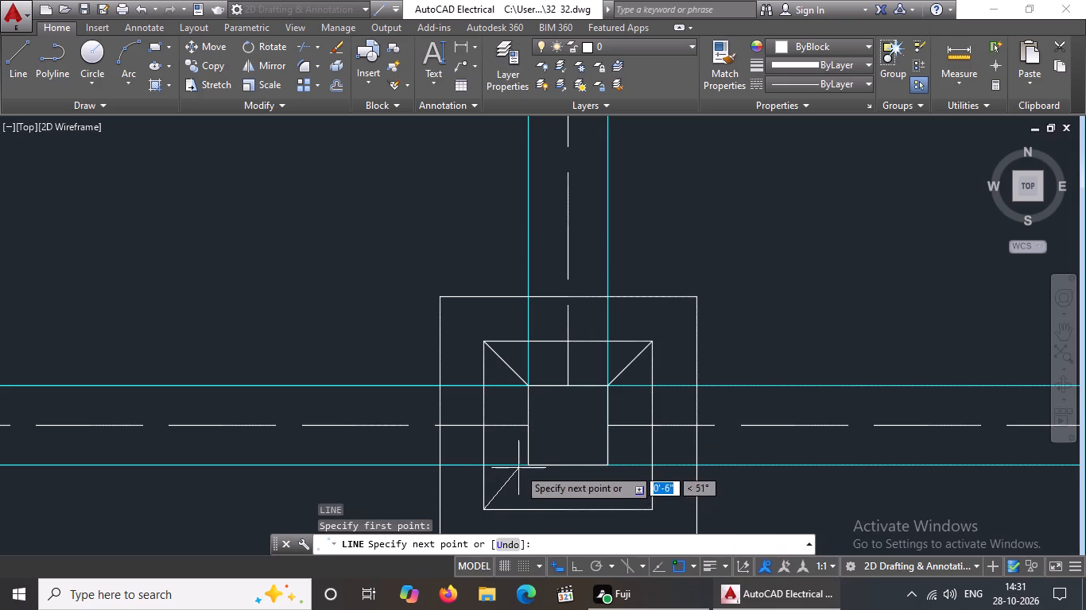
{"action": "left_click_drag", "start_coordinate": [531, 465], "coordinate": [545, 446]}
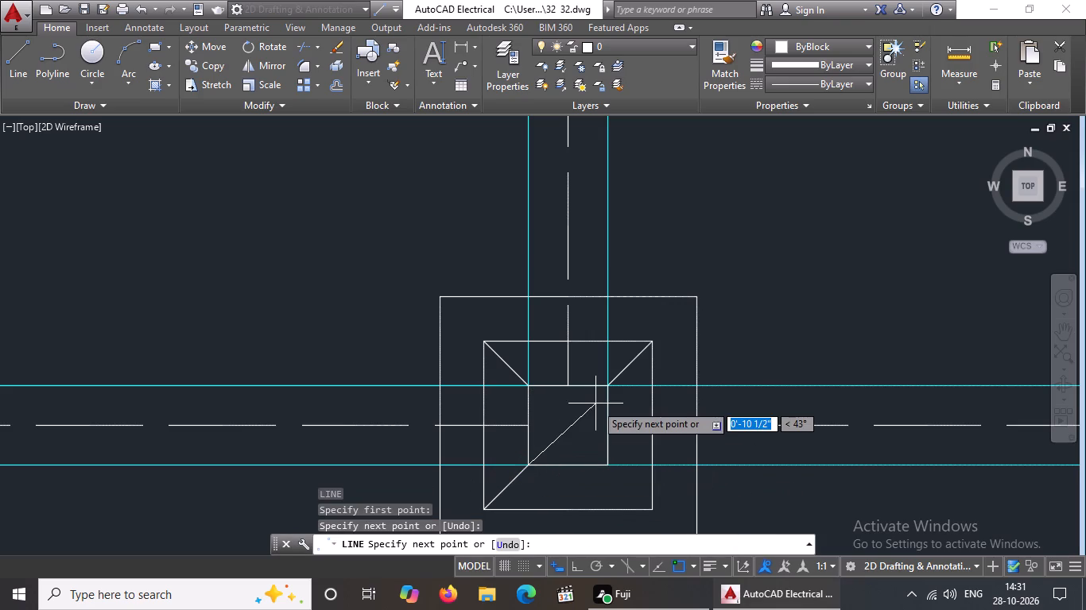
{"action": "key", "text": "Return"}
{"action": "key", "text": "l"}
{"action": "key", "text": "Return"}
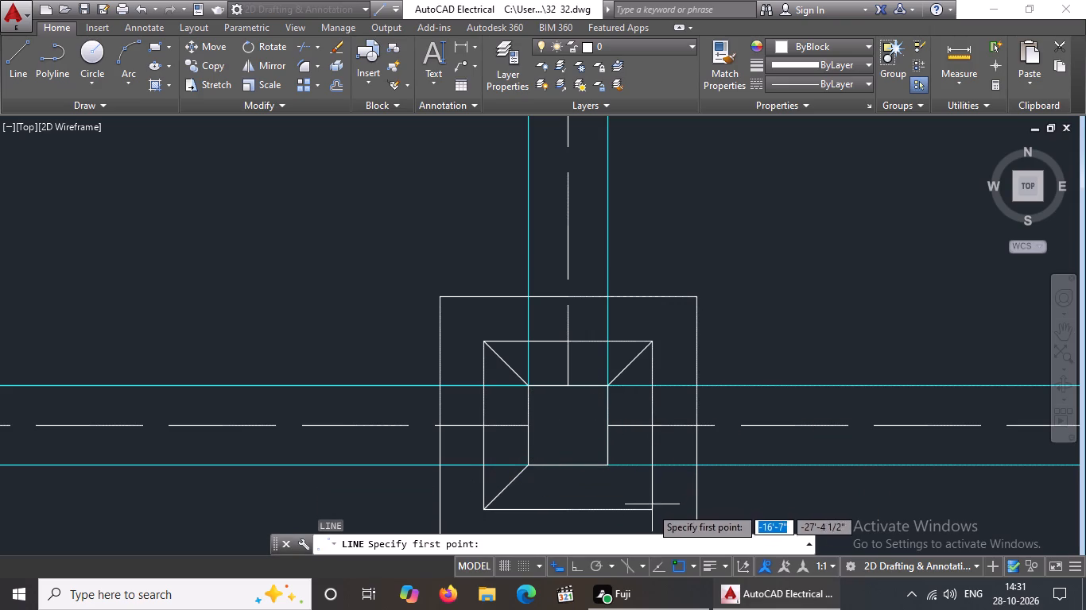
{"action": "left_click", "coordinate": [647, 512]}
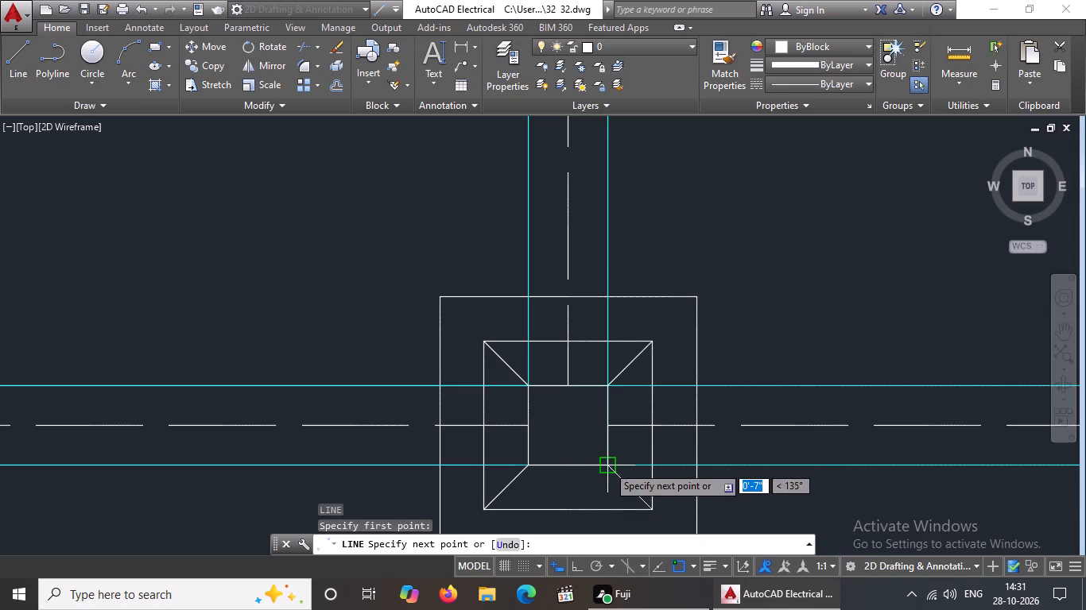
{"action": "left_click", "coordinate": [607, 465]}
{"action": "key", "text": "Return"}
On the right-column footing in the bottom row, draw diagonals between the column square and middle square at both upper corners.
{"action": "key", "text": "l"}
{"action": "key", "text": "Return"}
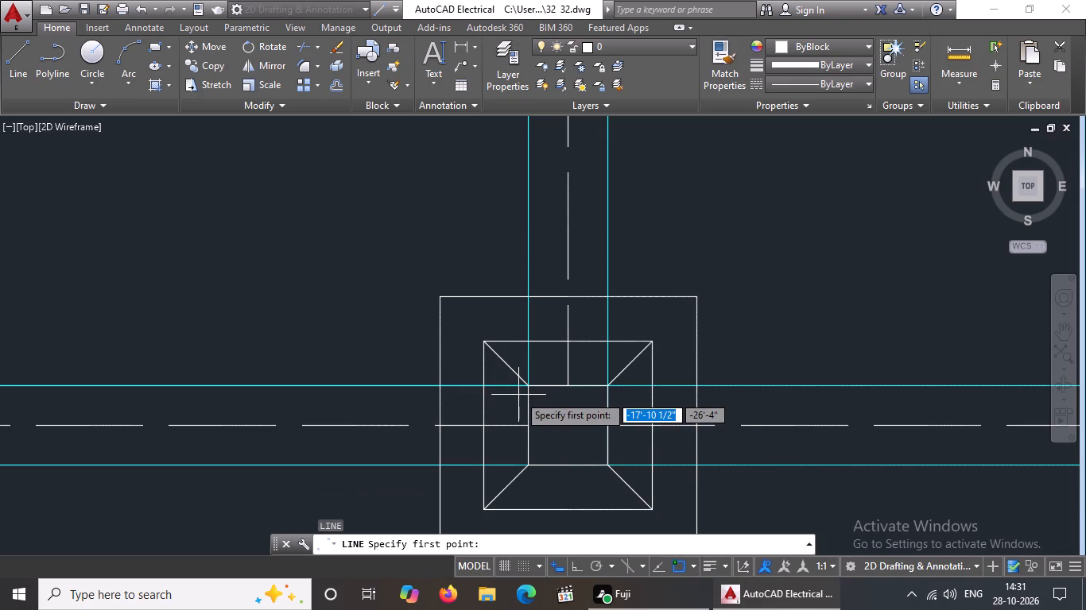
{"action": "scroll", "coordinate": [524, 394], "scroll_direction": "down", "scroll_amount": 4}
{"action": "scroll", "coordinate": [755, 389], "scroll_direction": "up", "scroll_amount": 3}
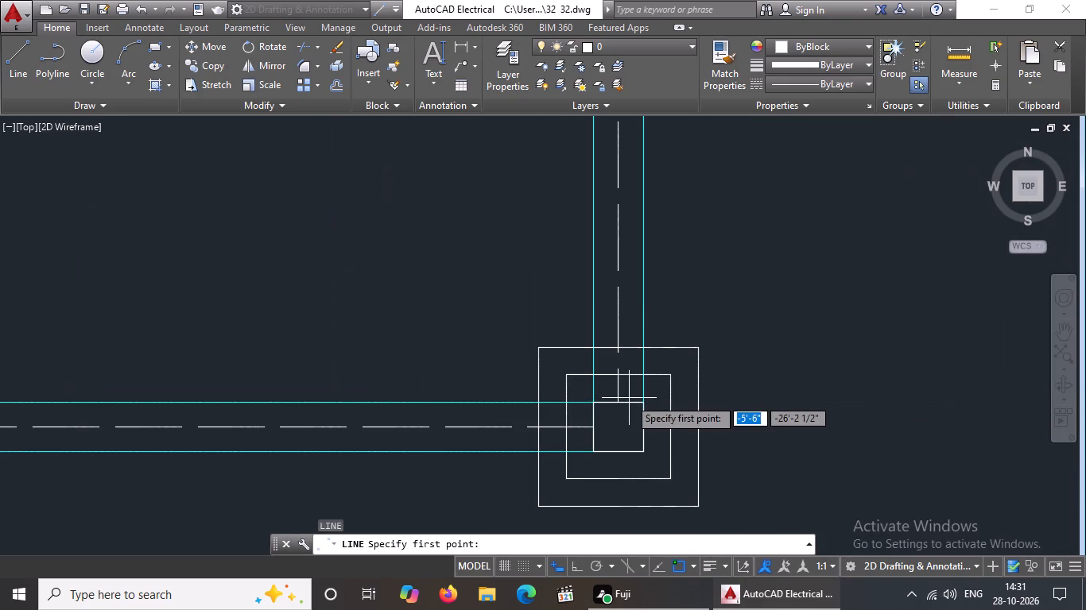
{"action": "scroll", "coordinate": [630, 398], "scroll_direction": "up", "scroll_amount": 1}
{"action": "left_click", "coordinate": [647, 403]}
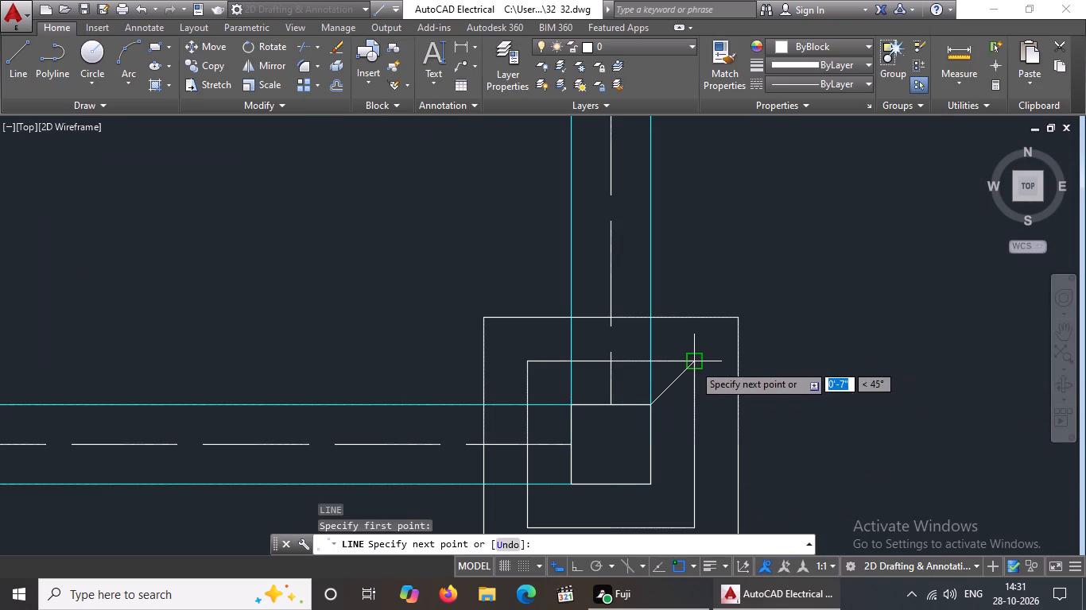
{"action": "left_click", "coordinate": [691, 365]}
{"action": "key", "text": "Return"}
{"action": "key", "text": "l"}
{"action": "key", "text": "Return"}
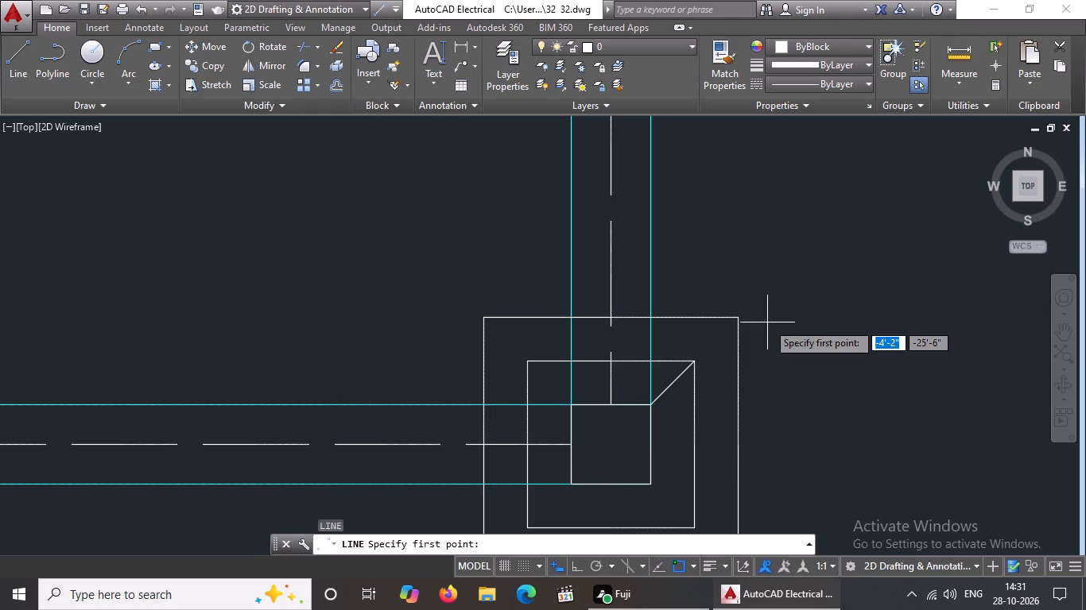
{"action": "left_click", "coordinate": [570, 405]}
{"action": "left_click", "coordinate": [528, 362]}
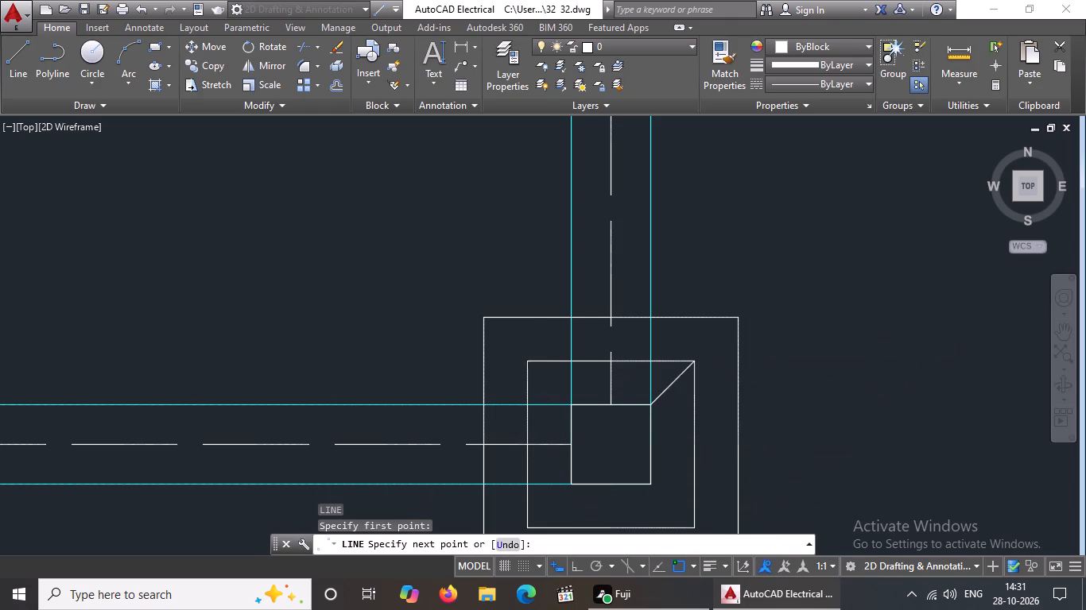
{"action": "key", "text": "Return"}
Draw diagonals between the middle square and column square at both lower corners of the bottom row's right-column footing.
{"action": "key", "text": "l"}
{"action": "key", "text": "Return"}
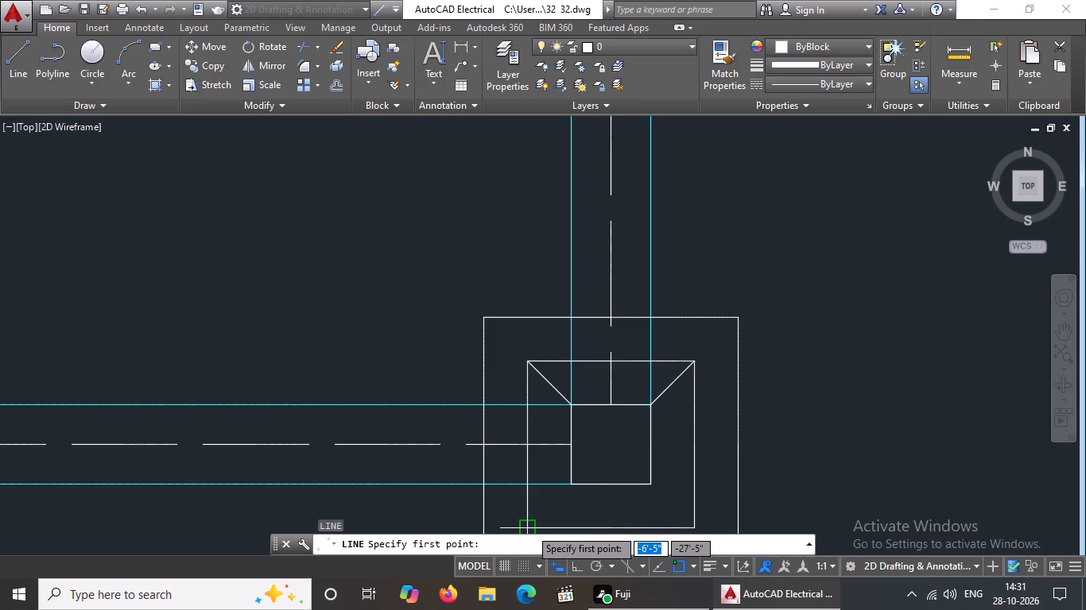
{"action": "left_click_drag", "start_coordinate": [529, 528], "coordinate": [534, 520]}
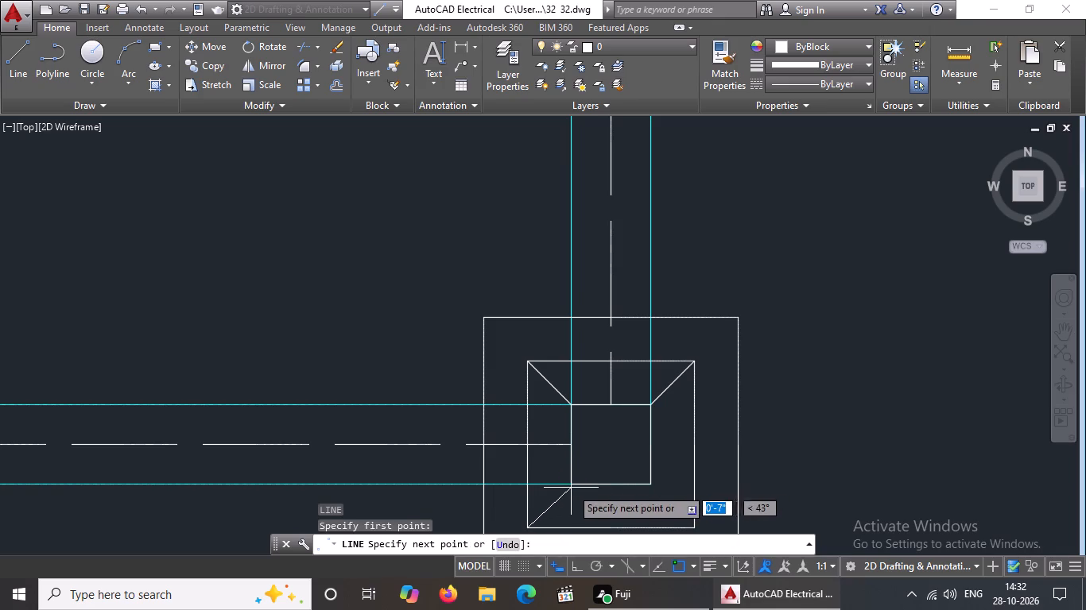
{"action": "left_click_drag", "start_coordinate": [572, 482], "coordinate": [582, 473]}
{"action": "key", "text": "Return"}
{"action": "key", "text": "l"}
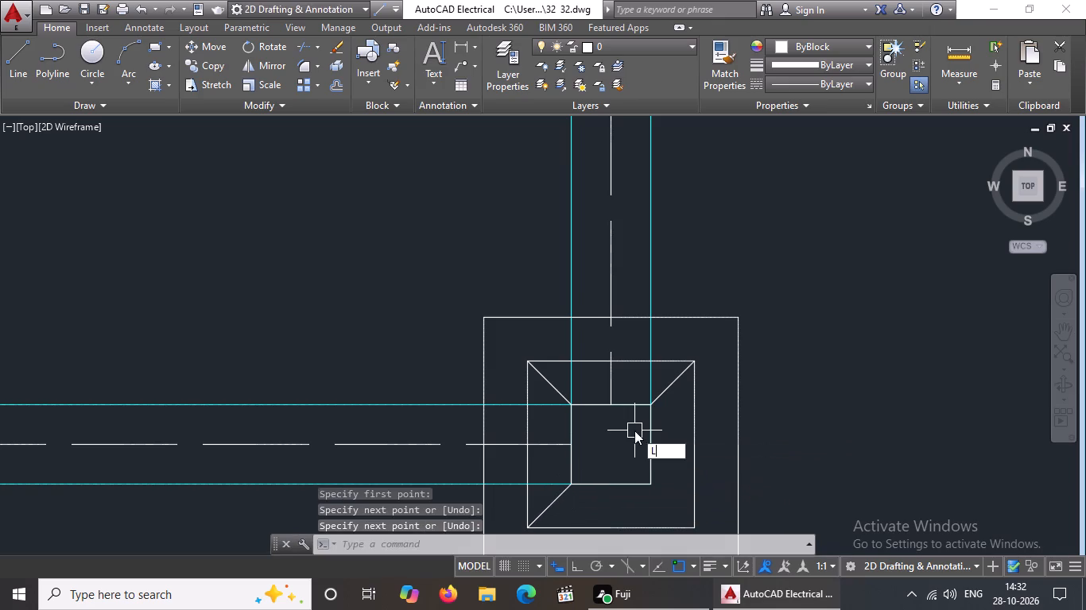
{"action": "key", "text": "Return"}
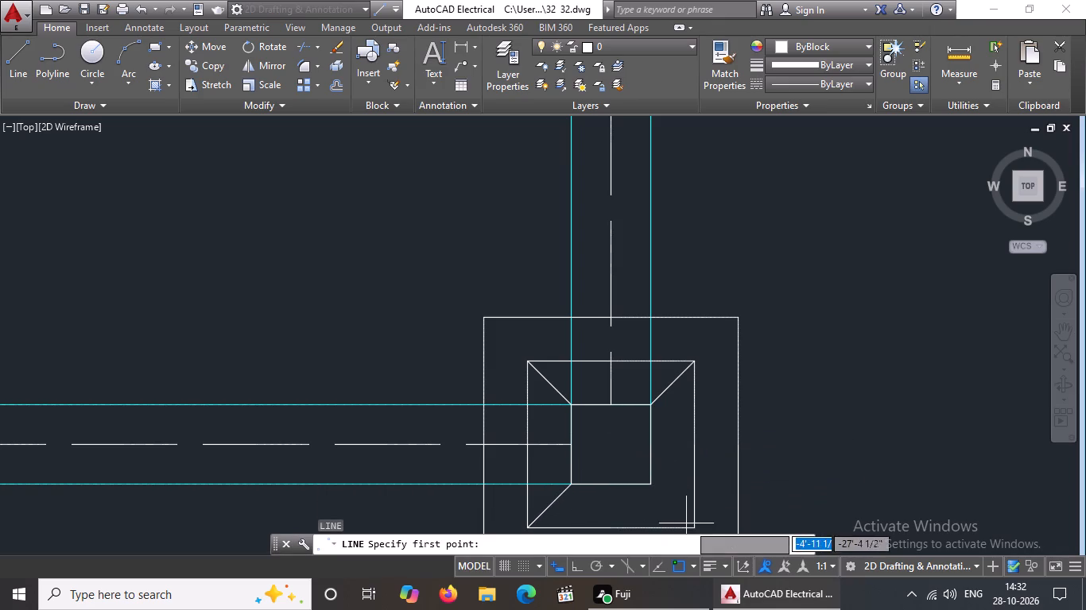
{"action": "left_click", "coordinate": [693, 525]}
{"action": "left_click", "coordinate": [648, 485]}
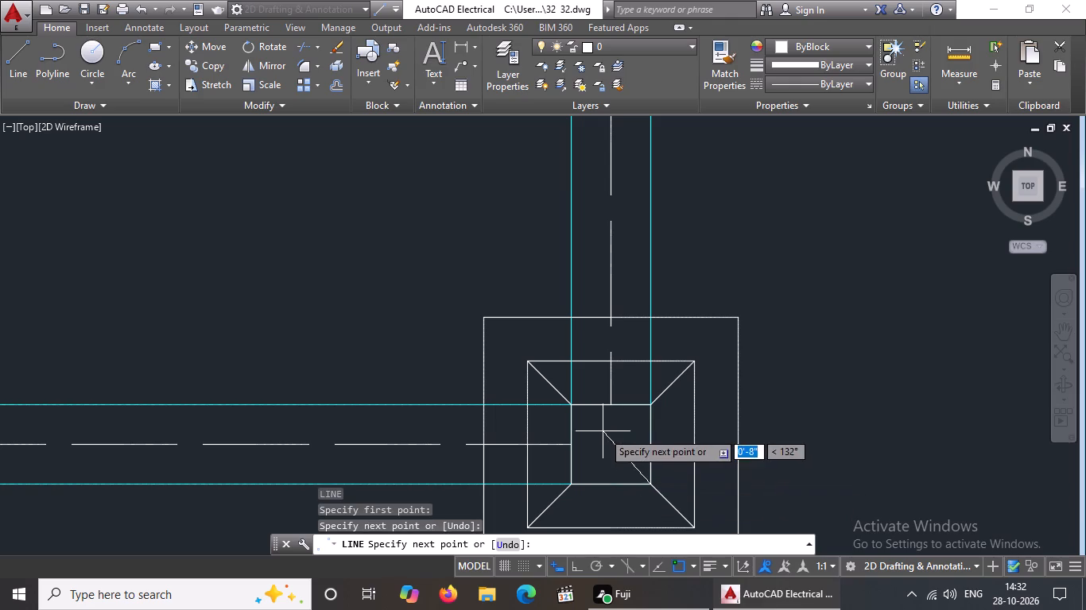
{"action": "key", "text": "Return"}
Change the colour of both dashed centerlines between the bottom-row footings to Magenta.
{"action": "scroll", "coordinate": [625, 430], "scroll_direction": "down", "scroll_amount": 5}
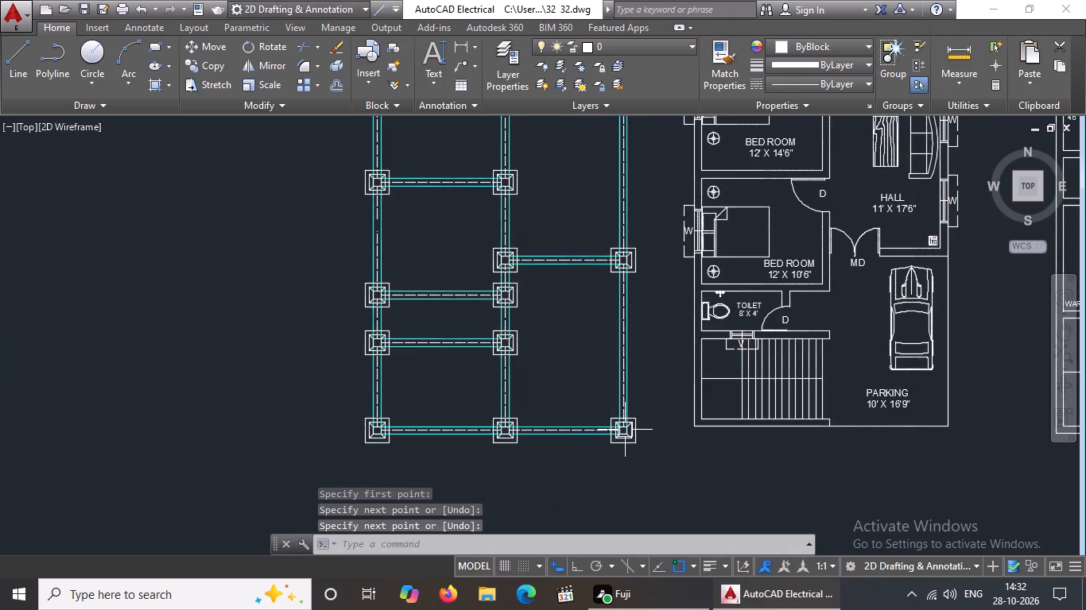
{"action": "scroll", "coordinate": [625, 430], "scroll_direction": "up", "scroll_amount": 3}
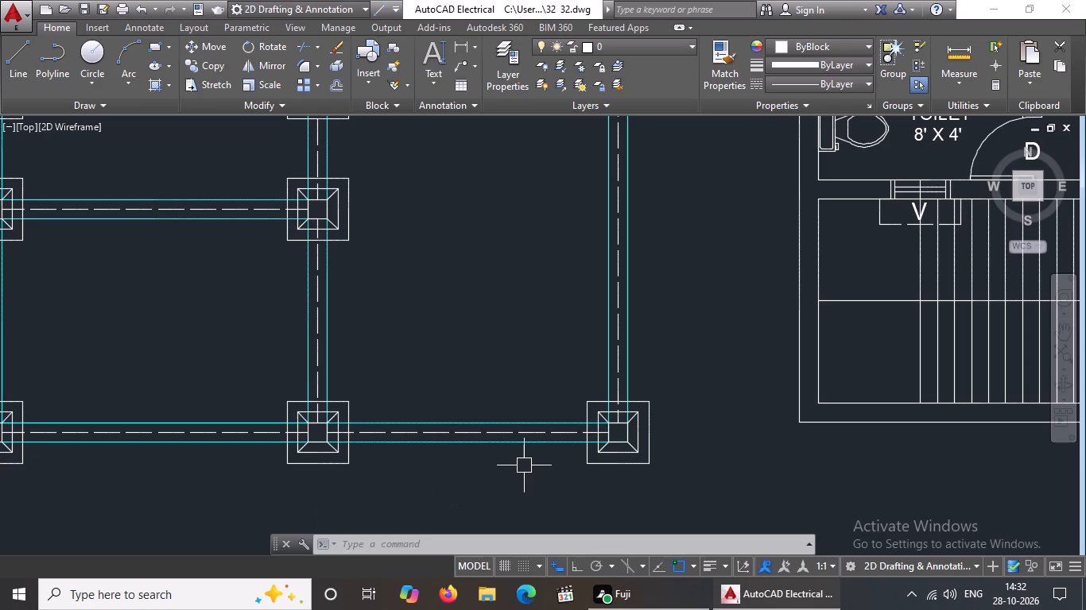
{"action": "key", "text": "Escape"}
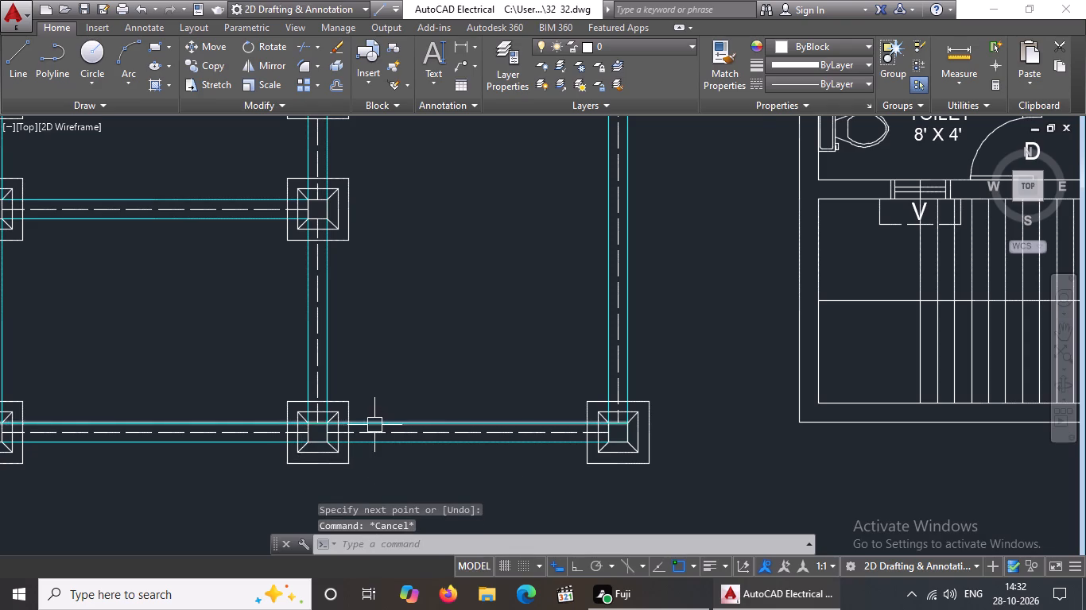
{"action": "scroll", "coordinate": [375, 425], "scroll_direction": "up", "scroll_amount": 1}
{"action": "left_click", "coordinate": [394, 437]}
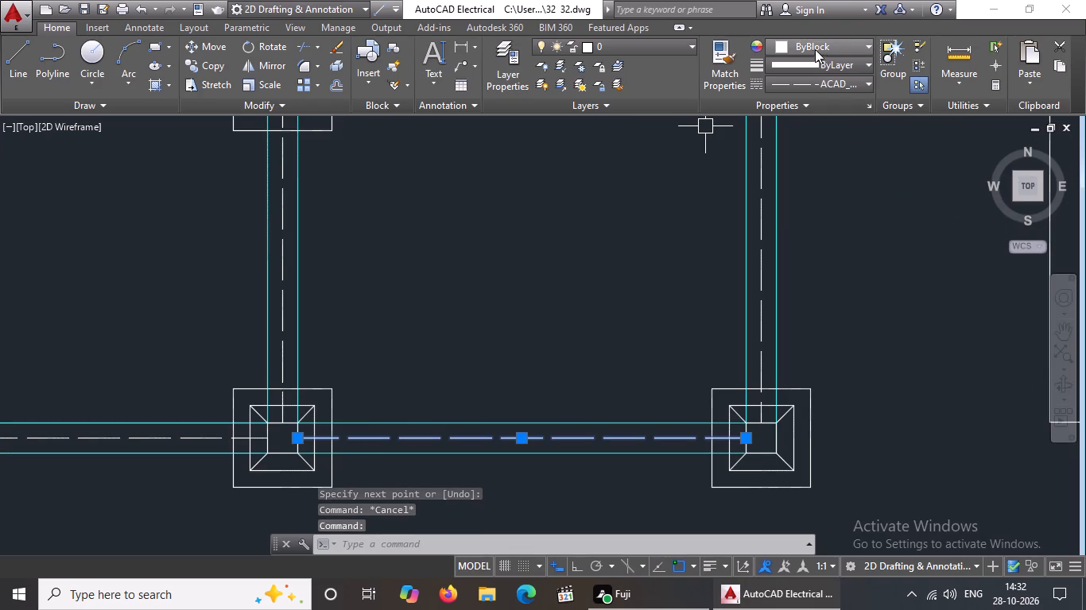
{"action": "left_click", "coordinate": [819, 45]}
{"action": "left_click", "coordinate": [859, 206]}
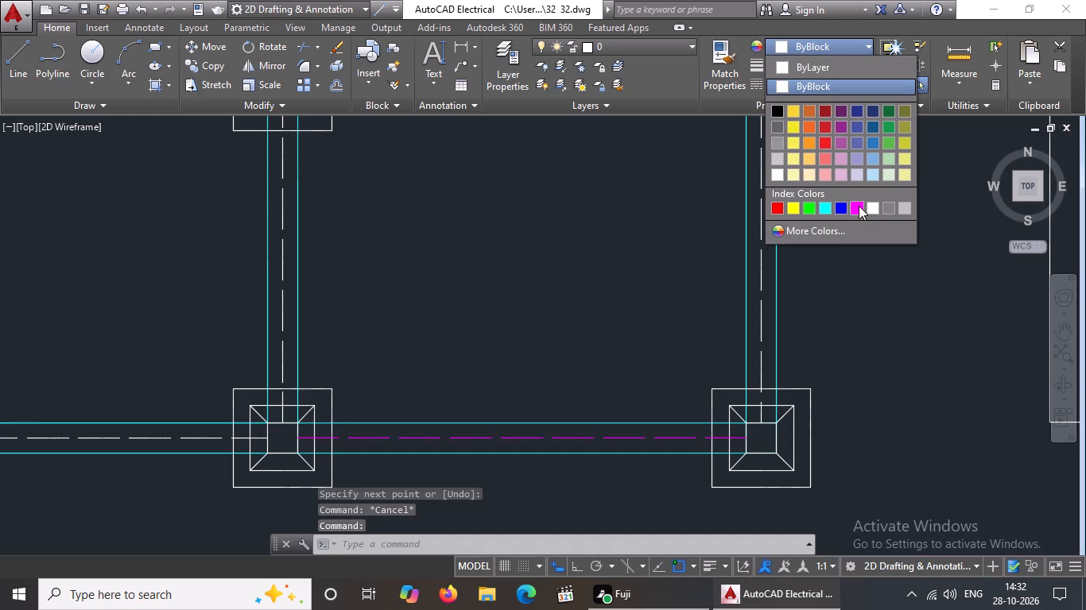
{"action": "key", "text": "Escape"}
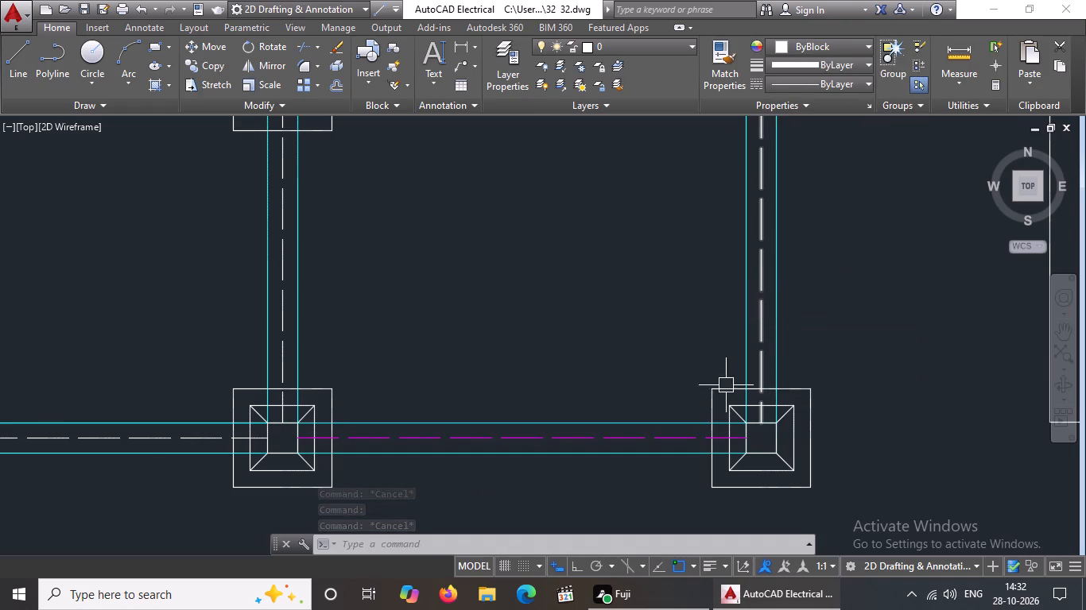
{"action": "scroll", "coordinate": [718, 430], "scroll_direction": "down", "scroll_amount": 1}
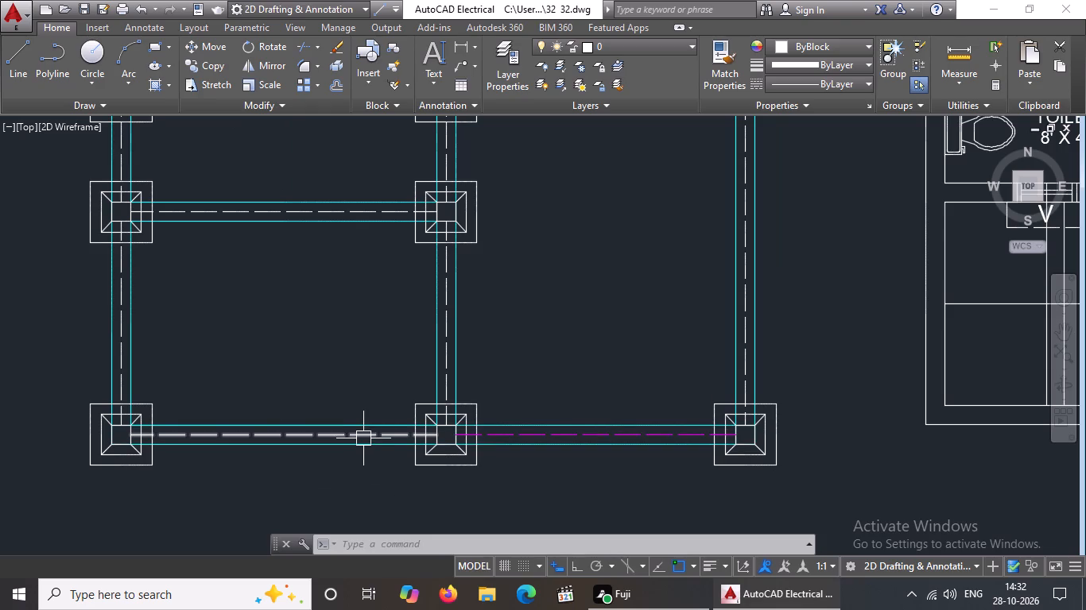
{"action": "left_click", "coordinate": [366, 435]}
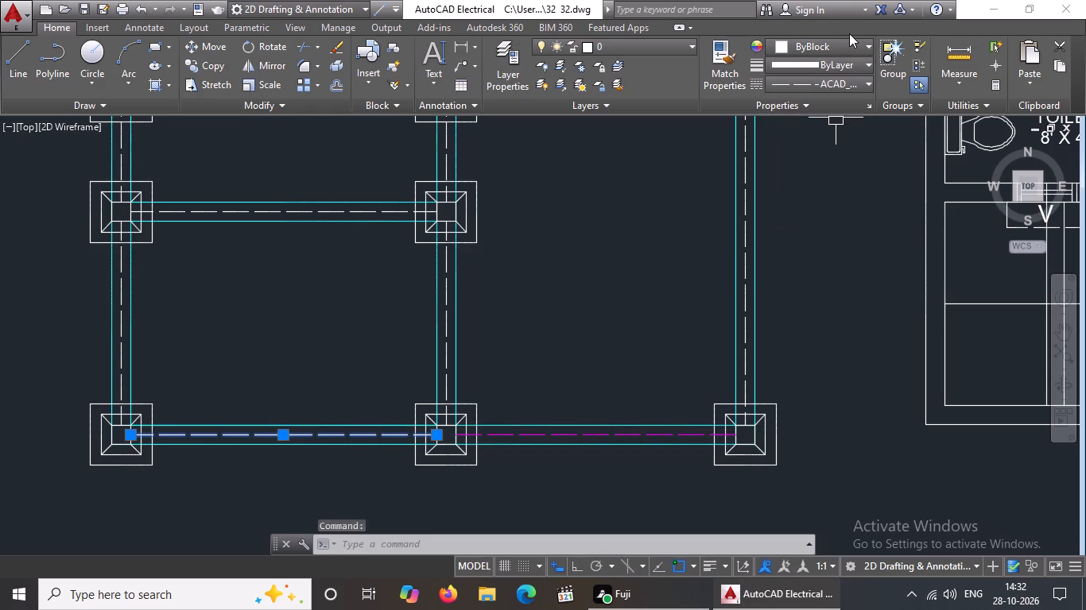
{"action": "left_click", "coordinate": [851, 48]}
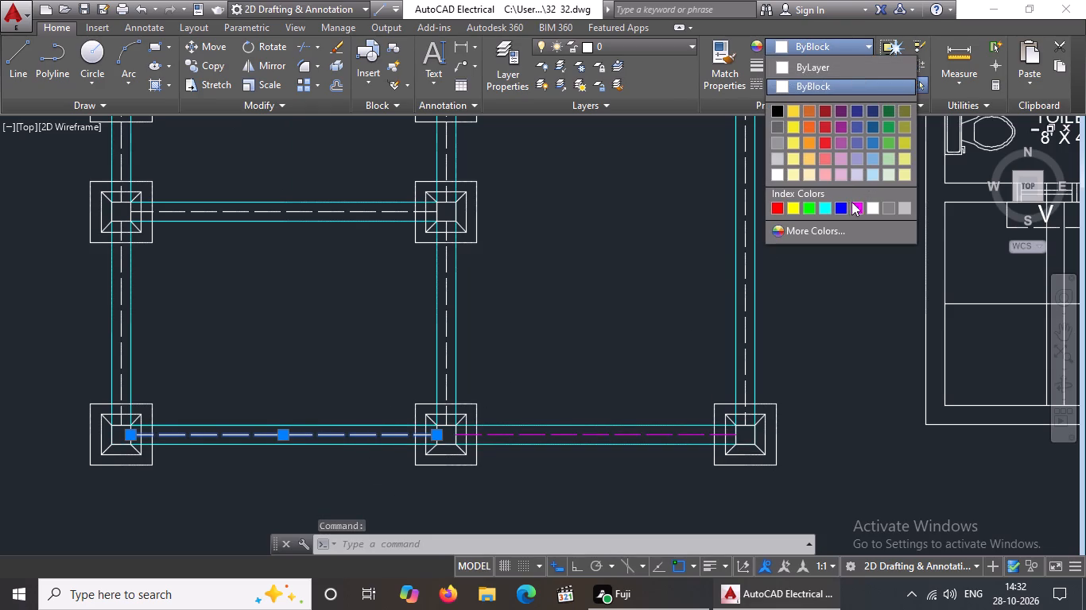
{"action": "left_click", "coordinate": [857, 210]}
{"action": "key", "text": "Escape"}
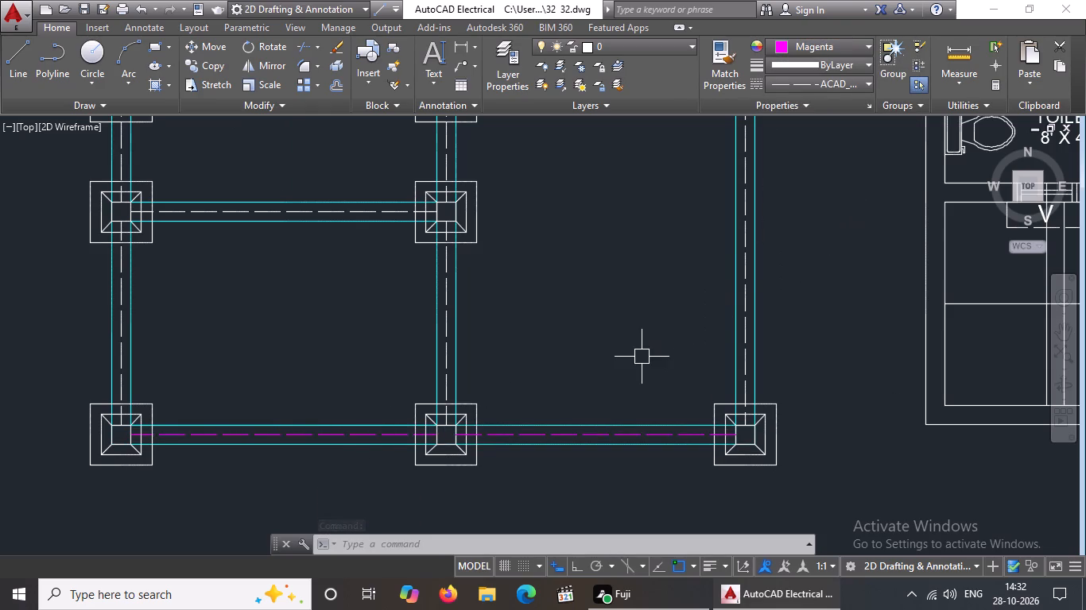
Recolour the vertical dashed centerlines rising from the bottom row's middle-column and left-column footings to the next row as Magenta.
{"action": "scroll", "coordinate": [434, 374], "scroll_direction": "up", "scroll_amount": 3}
{"action": "left_click", "coordinate": [467, 336]}
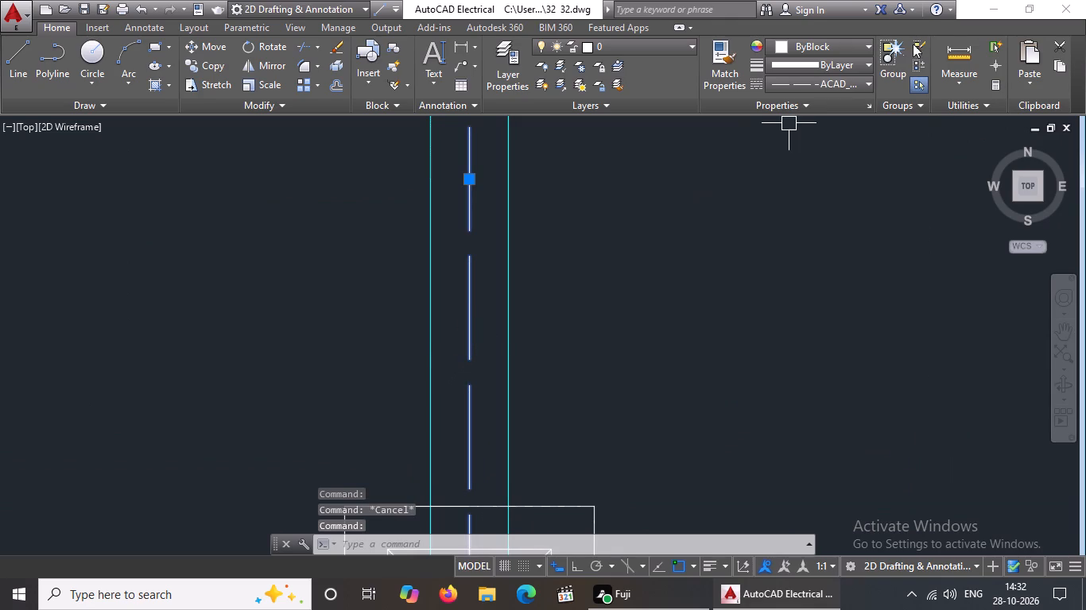
{"action": "left_click", "coordinate": [841, 48]}
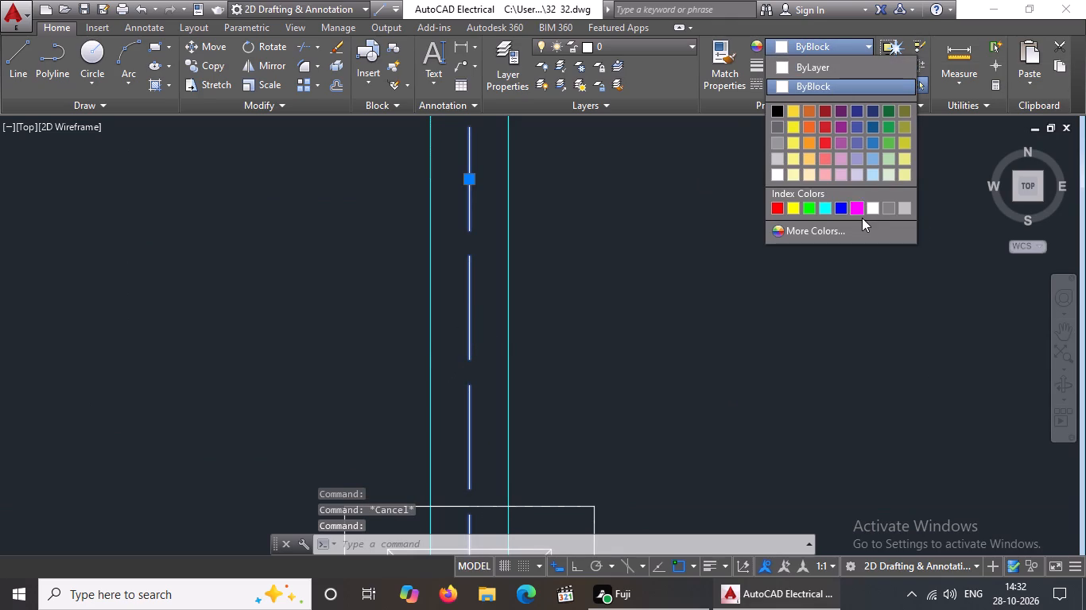
{"action": "left_click", "coordinate": [857, 207]}
{"action": "scroll", "coordinate": [706, 277], "scroll_direction": "down", "scroll_amount": 4}
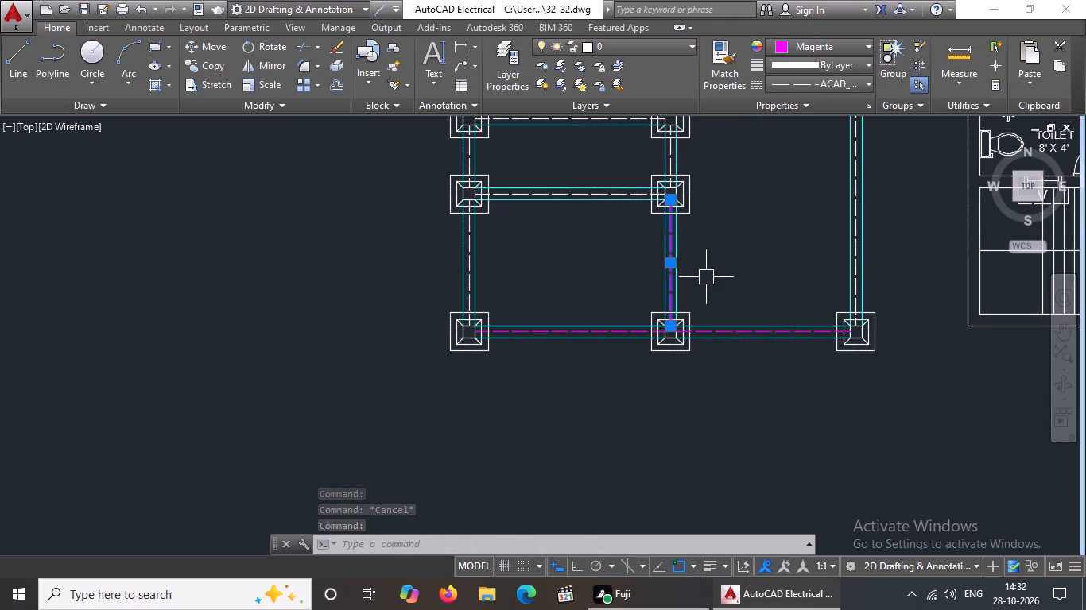
{"action": "key", "text": "Escape"}
{"action": "scroll", "coordinate": [522, 257], "scroll_direction": "up", "scroll_amount": 2}
{"action": "left_click", "coordinate": [384, 255]}
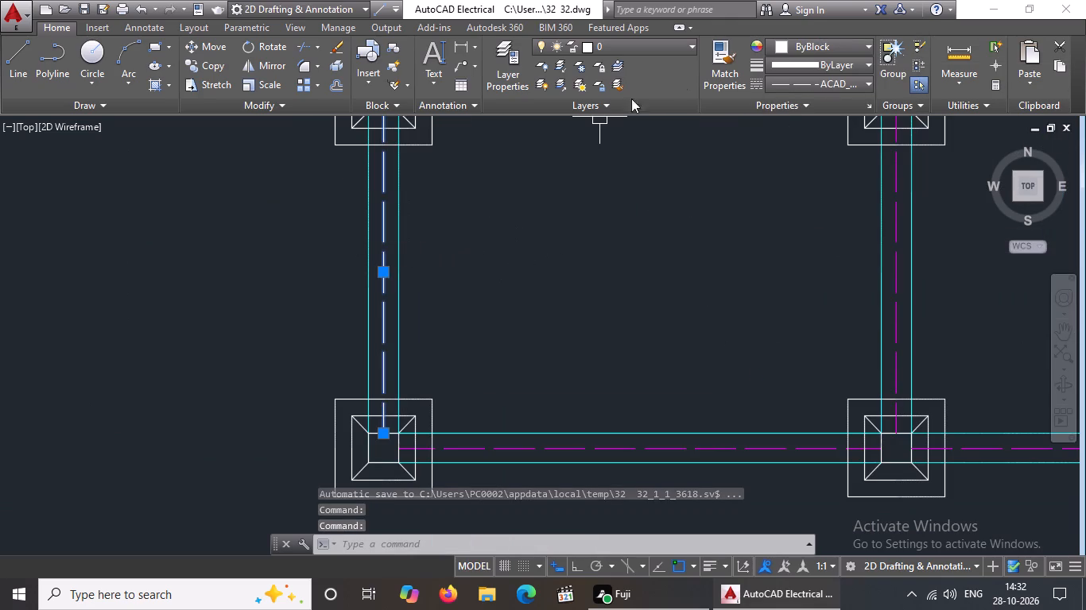
{"action": "left_click", "coordinate": [774, 48]}
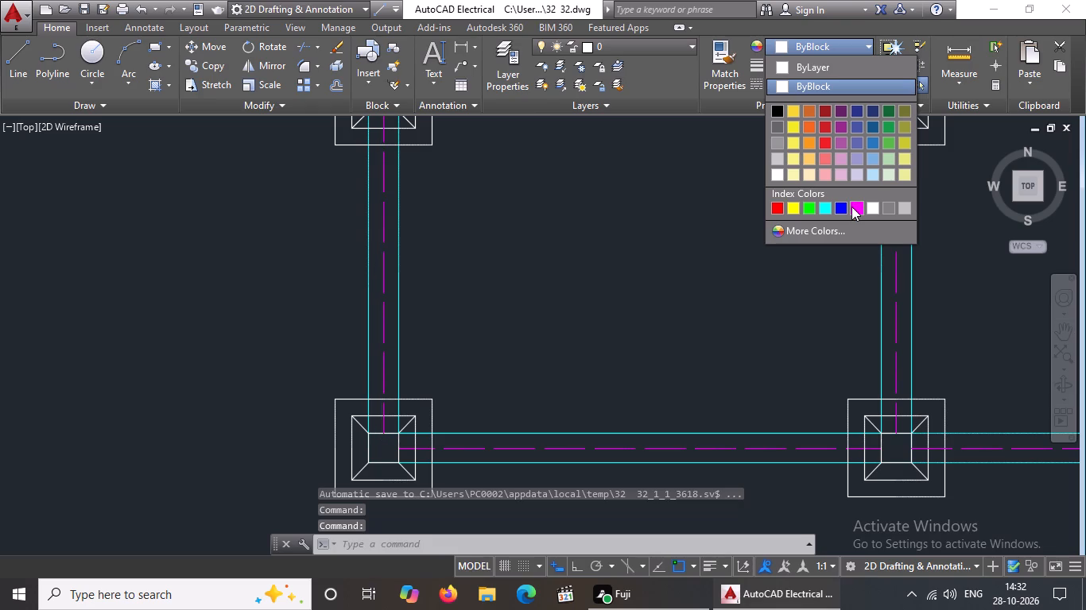
{"action": "left_click_drag", "start_coordinate": [855, 206], "coordinate": [831, 228]}
{"action": "scroll", "coordinate": [552, 328], "scroll_direction": "down", "scroll_amount": 1}
{"action": "key", "text": "Escape"}
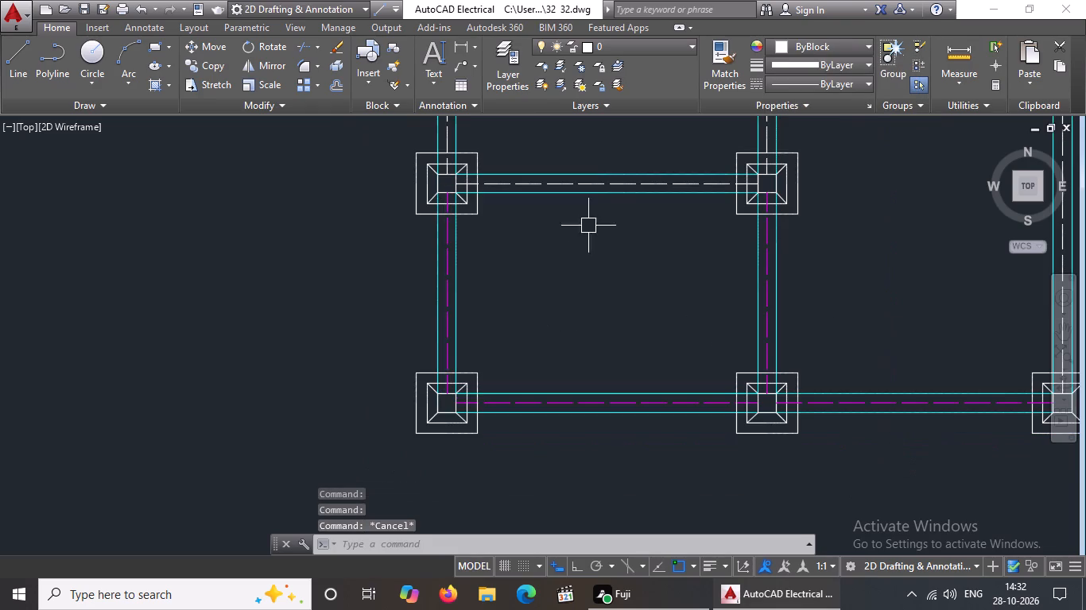
Set the horizontal dashed centerline joining the left and middle footings in the row just above the bottom row to Magenta.
{"action": "scroll", "coordinate": [599, 197], "scroll_direction": "up", "scroll_amount": 2}
{"action": "left_click", "coordinate": [610, 157]}
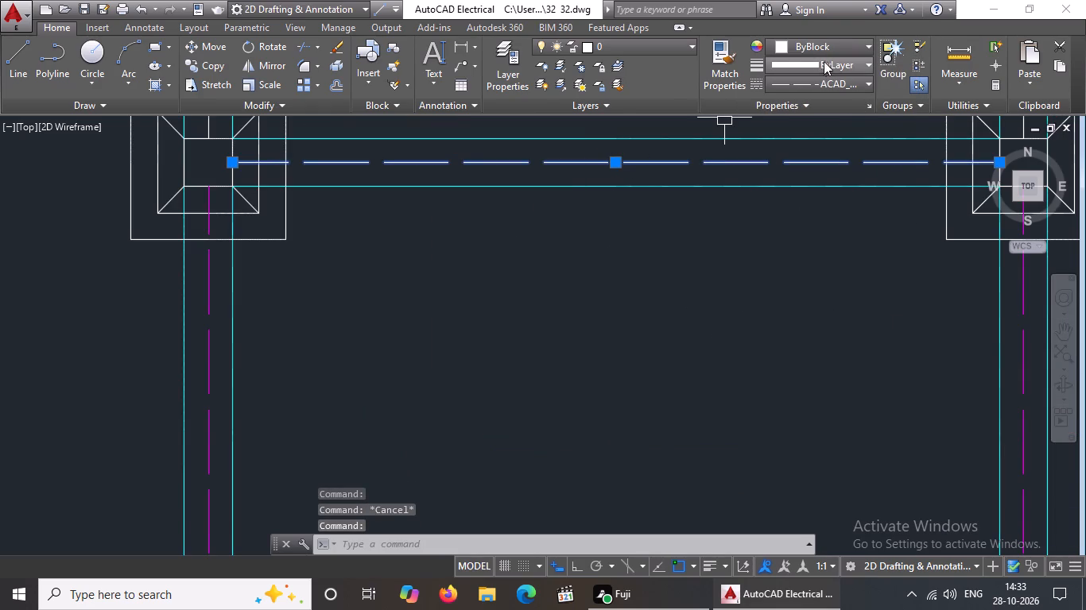
{"action": "left_click", "coordinate": [822, 39]}
{"action": "left_click", "coordinate": [857, 209]}
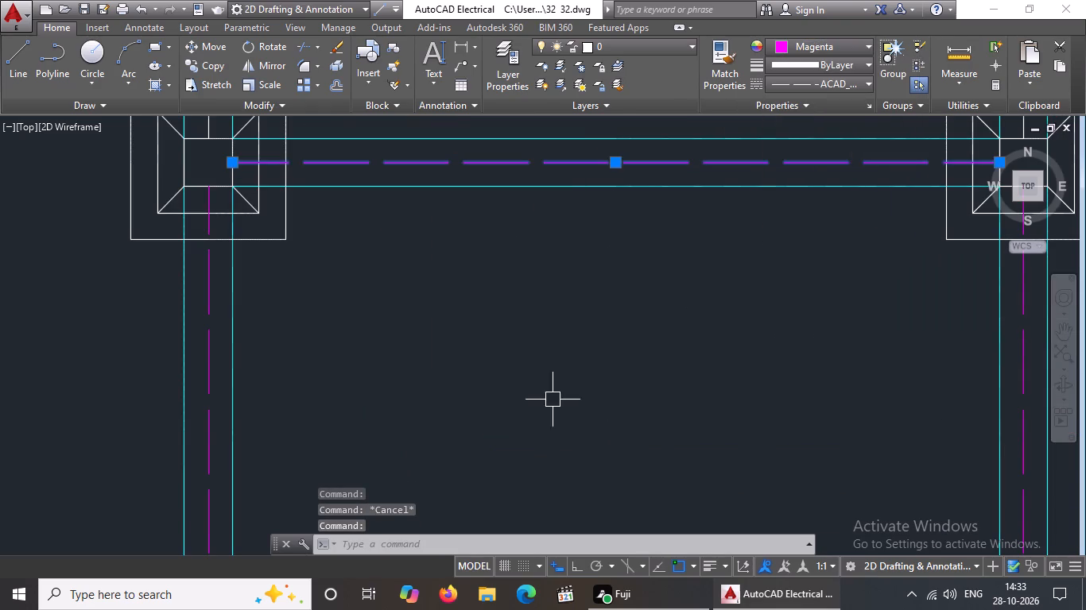
{"action": "scroll", "coordinate": [548, 389], "scroll_direction": "down", "scroll_amount": 3}
{"action": "key", "text": "Escape"}
Change the colour of the right column's vertical dashed centerline rising from the bottom-row footing to Magenta.
{"action": "scroll", "coordinate": [936, 376], "scroll_direction": "up", "scroll_amount": 2}
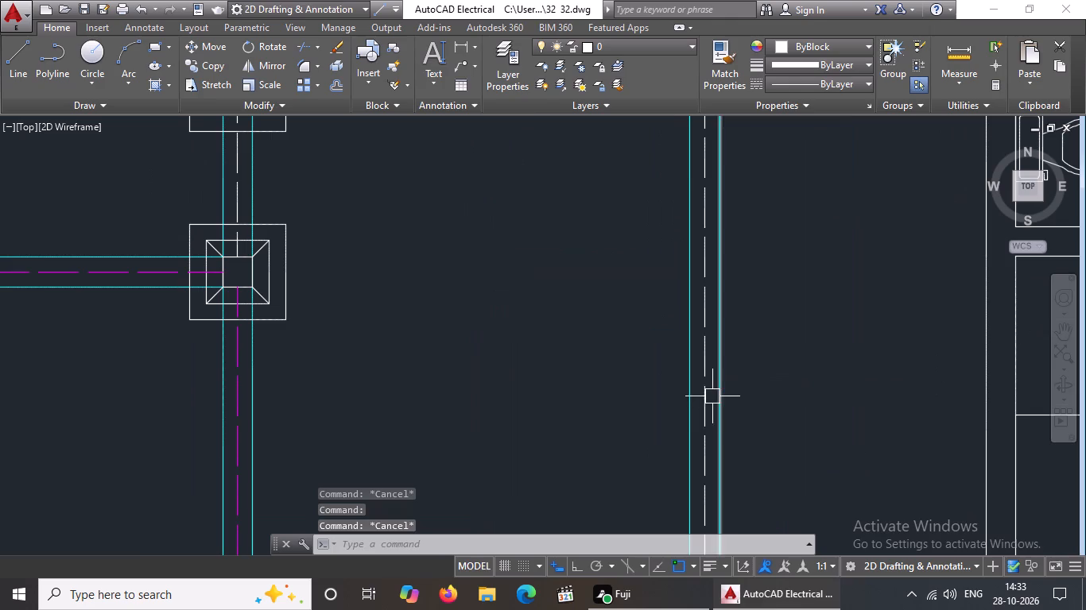
{"action": "left_click", "coordinate": [707, 400]}
{"action": "left_click", "coordinate": [820, 44]}
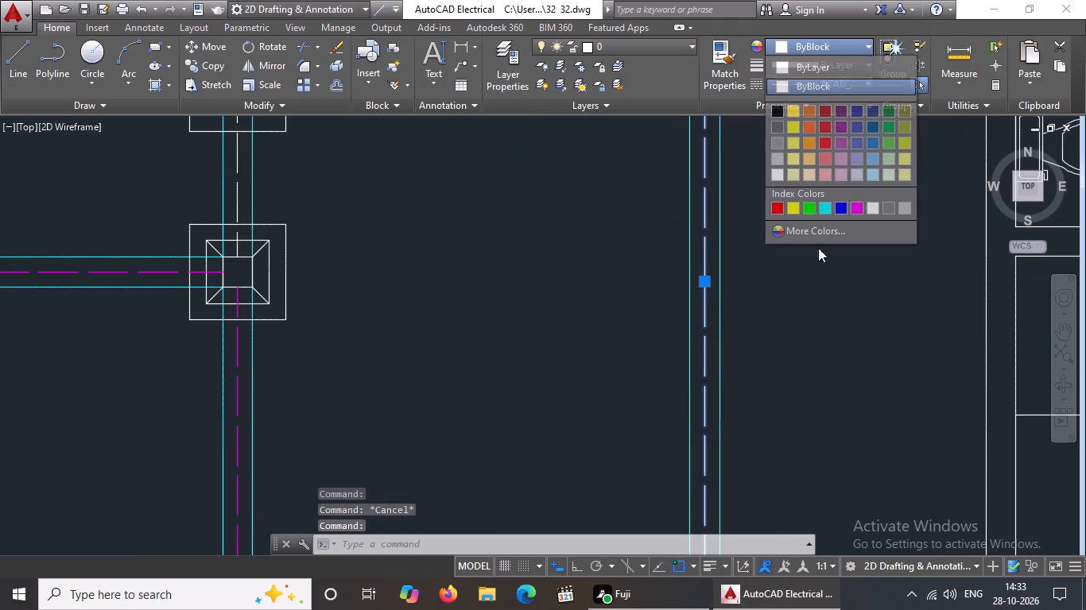
{"action": "left_click", "coordinate": [855, 207]}
{"action": "key", "text": "Escape"}
Recolour the middle-column and left-column vertical dashed centerlines between the second and third footing rows from the bottom as Magenta.
{"action": "scroll", "coordinate": [716, 373], "scroll_direction": "up", "scroll_amount": 1}
{"action": "scroll", "coordinate": [716, 373], "scroll_direction": "down", "scroll_amount": 3}
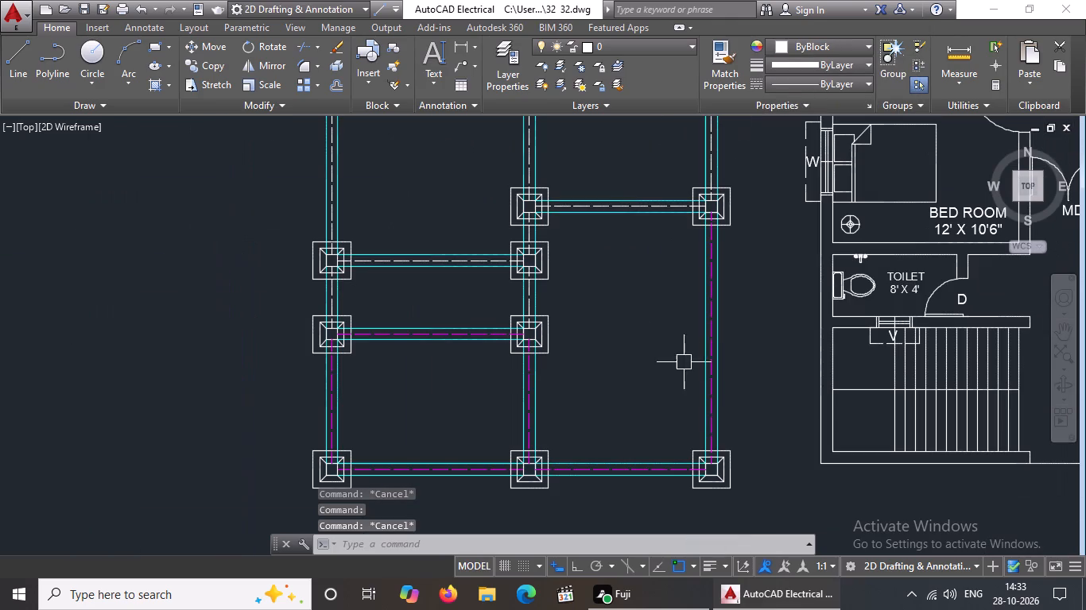
{"action": "scroll", "coordinate": [524, 284], "scroll_direction": "up", "scroll_amount": 2}
{"action": "left_click_drag", "start_coordinate": [531, 299], "coordinate": [538, 295]}
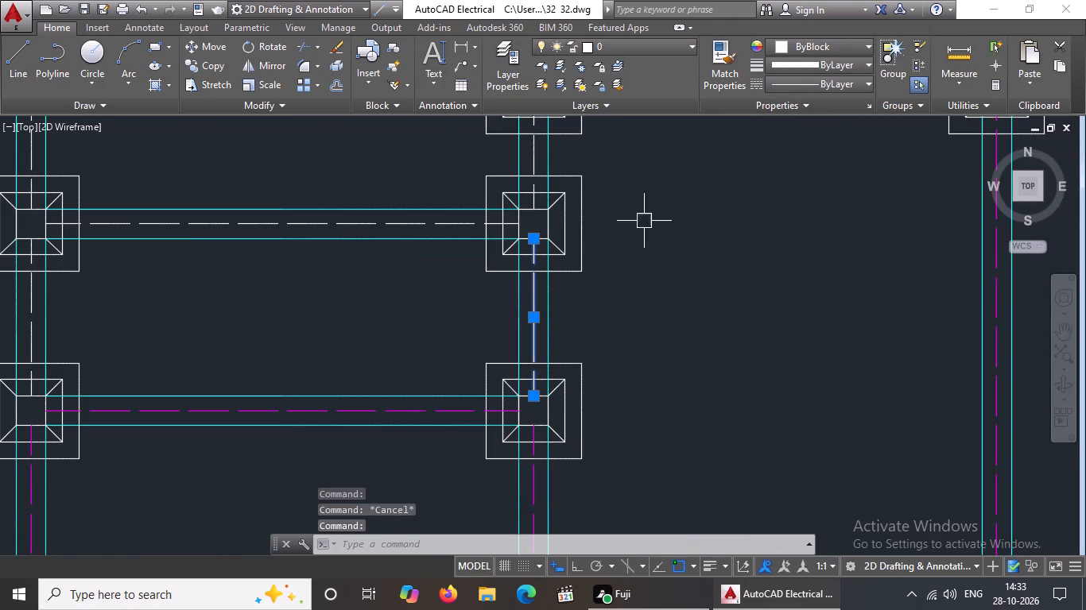
{"action": "left_click", "coordinate": [799, 47]}
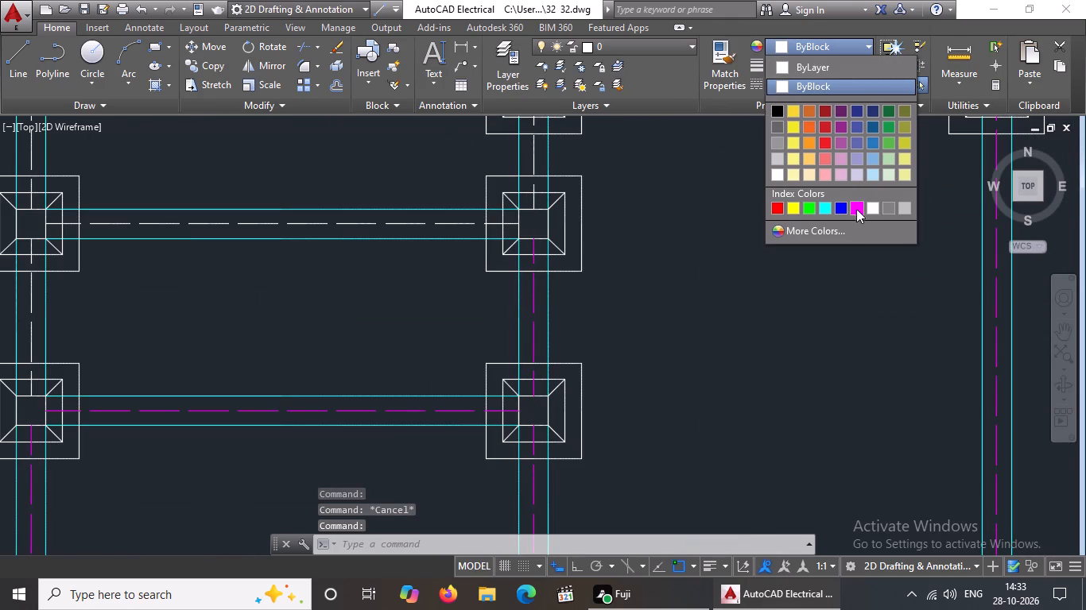
{"action": "left_click", "coordinate": [858, 204]}
{"action": "key", "text": "Escape"}
{"action": "left_click", "coordinate": [29, 295]}
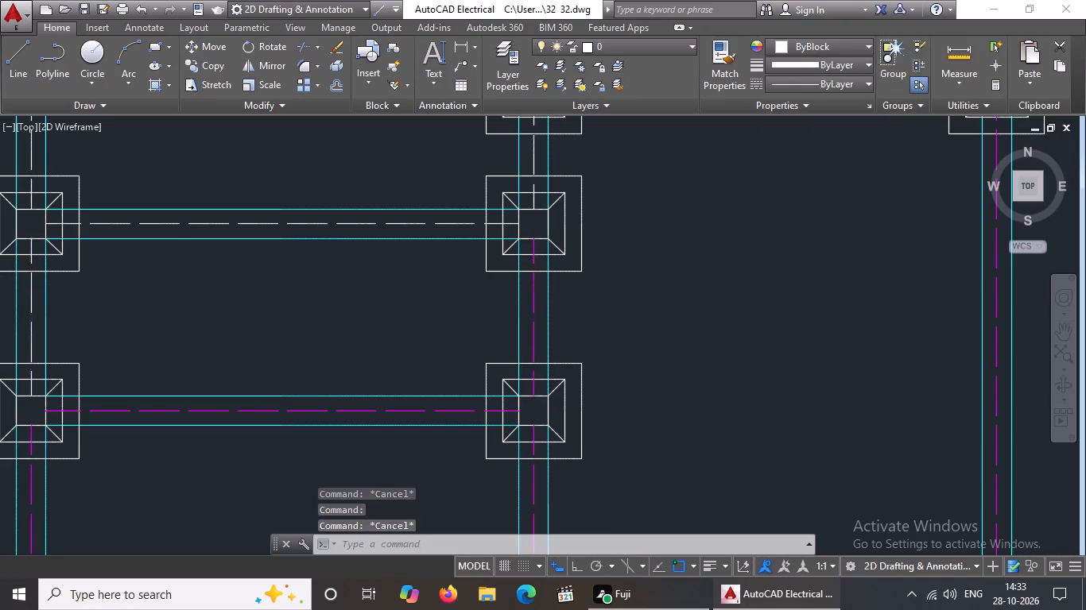
{"action": "left_click", "coordinate": [789, 42]}
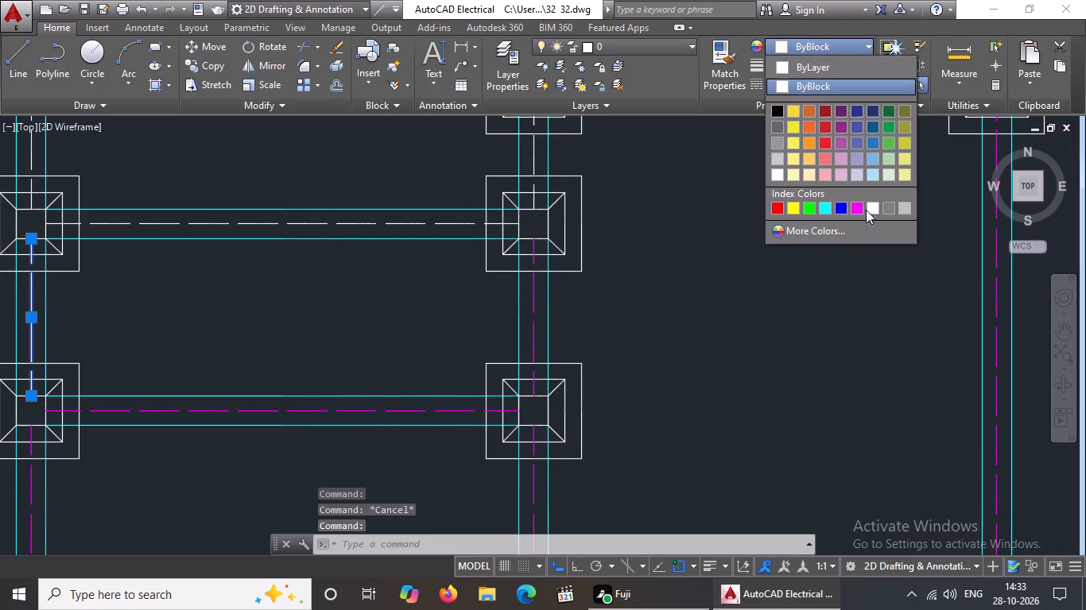
{"action": "left_click", "coordinate": [859, 209]}
{"action": "key", "text": "Escape"}
{"action": "scroll", "coordinate": [666, 386], "scroll_direction": "down", "scroll_amount": 4}
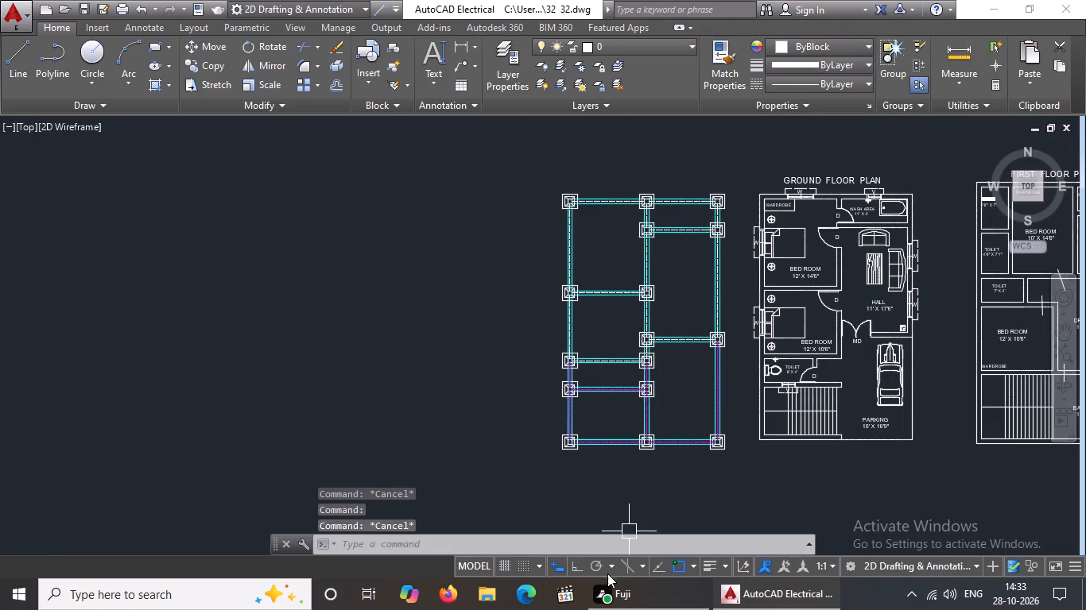
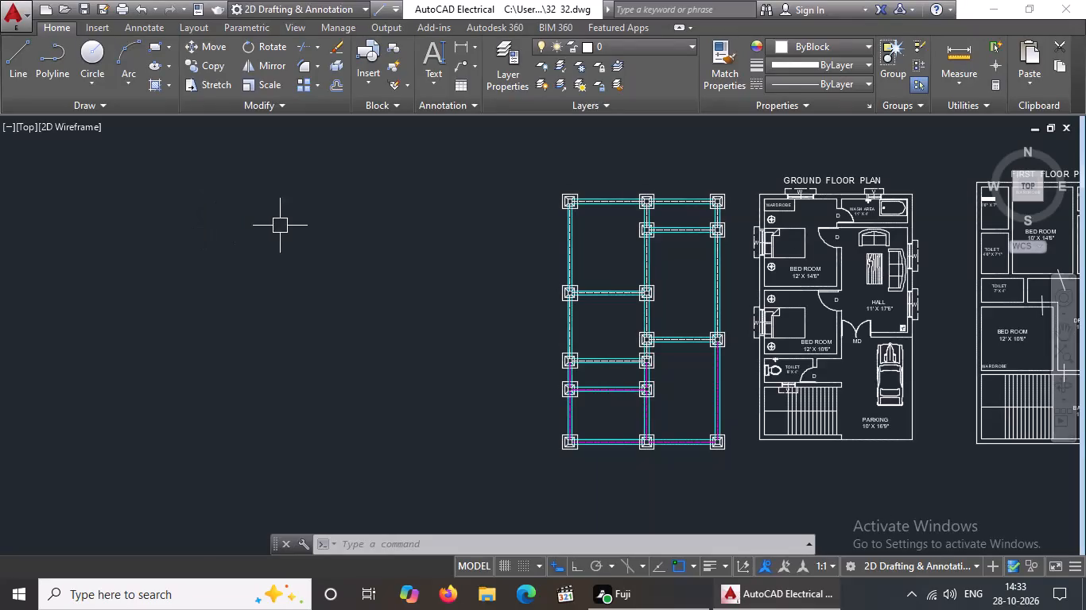
Set the horizontal dashed centerline joining the left and middle footings in the third row from the bottom to Magenta.
{"action": "scroll", "coordinate": [800, 424], "scroll_direction": "up", "scroll_amount": 2}
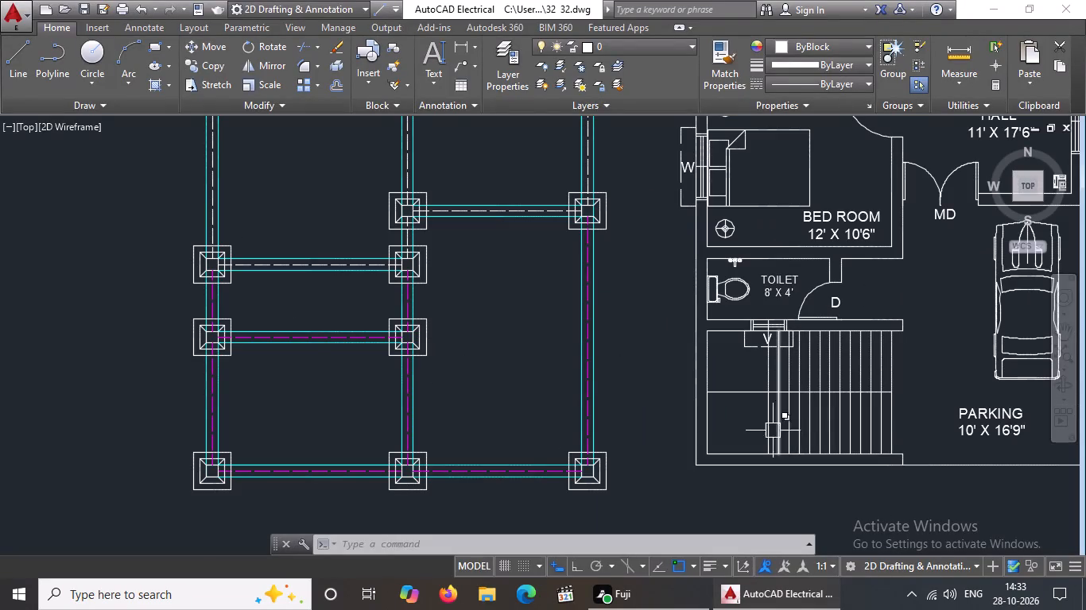
{"action": "scroll", "coordinate": [270, 257], "scroll_direction": "up", "scroll_amount": 2}
{"action": "left_click", "coordinate": [273, 278]}
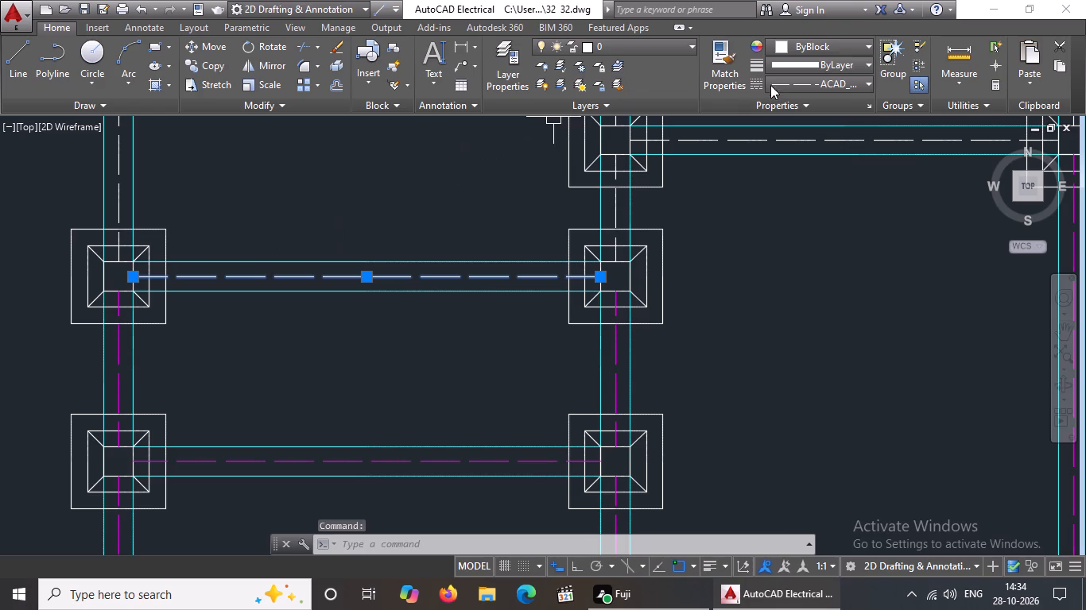
{"action": "left_click", "coordinate": [815, 46]}
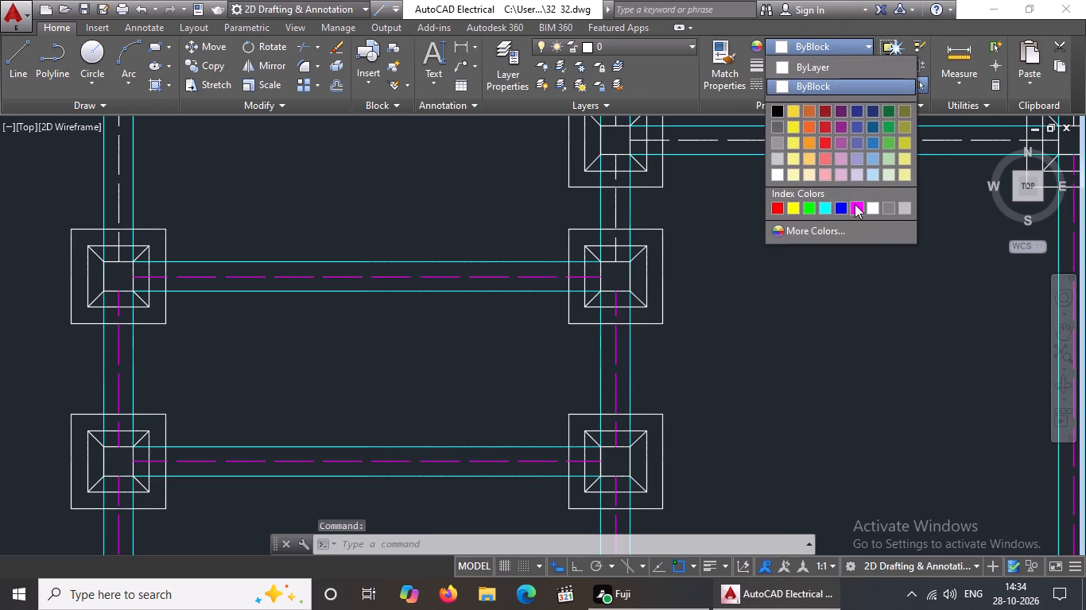
{"action": "left_click", "coordinate": [855, 203]}
{"action": "key", "text": "Escape"}
Recolour the left-column and middle-column vertical dashed centerlines rising from the third-row footings to the footings directly above as Magenta.
{"action": "scroll", "coordinate": [351, 206], "scroll_direction": "down", "scroll_amount": 2}
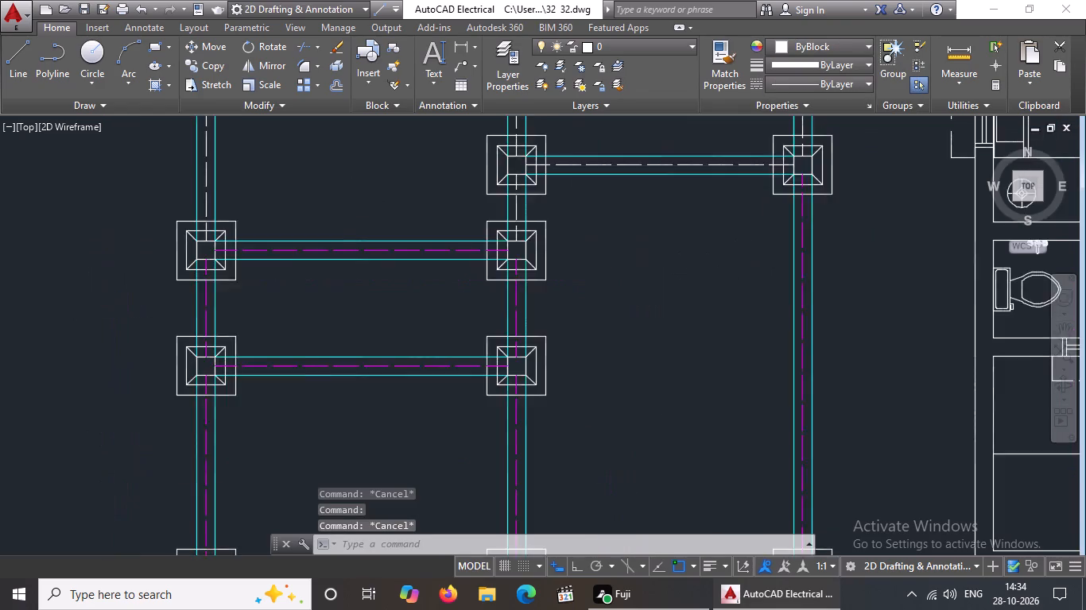
{"action": "scroll", "coordinate": [351, 207], "scroll_direction": "down", "scroll_amount": 1}
{"action": "scroll", "coordinate": [276, 134], "scroll_direction": "up", "scroll_amount": 3}
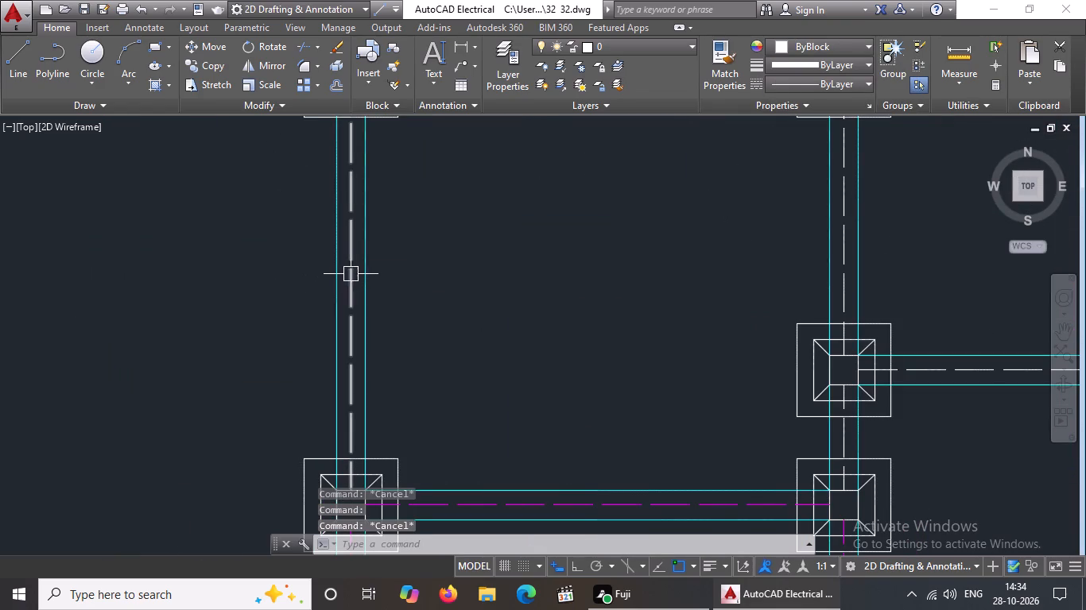
{"action": "left_click", "coordinate": [352, 272]}
{"action": "left_click", "coordinate": [830, 45]}
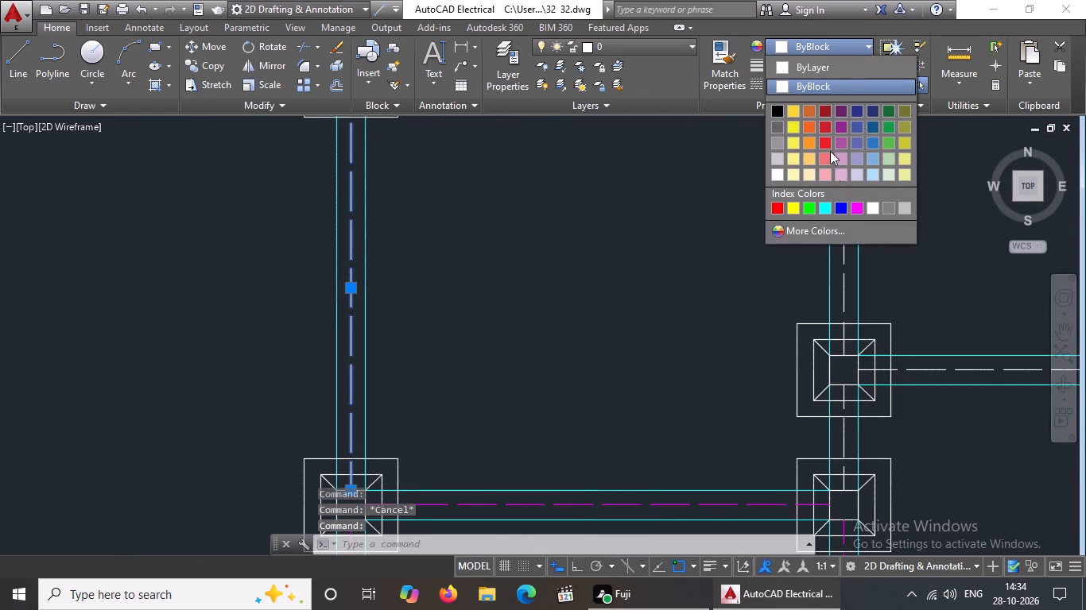
{"action": "left_click", "coordinate": [859, 207]}
{"action": "key", "text": "Escape"}
{"action": "scroll", "coordinate": [594, 260], "scroll_direction": "down", "scroll_amount": 3}
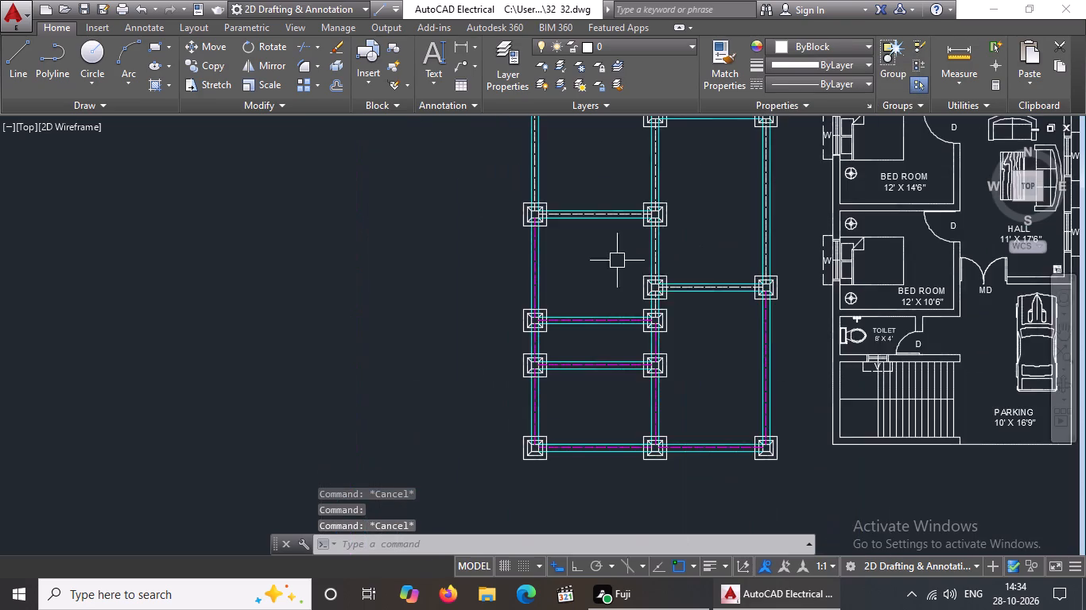
{"action": "scroll", "coordinate": [671, 288], "scroll_direction": "up", "scroll_amount": 4}
{"action": "left_click", "coordinate": [559, 376]}
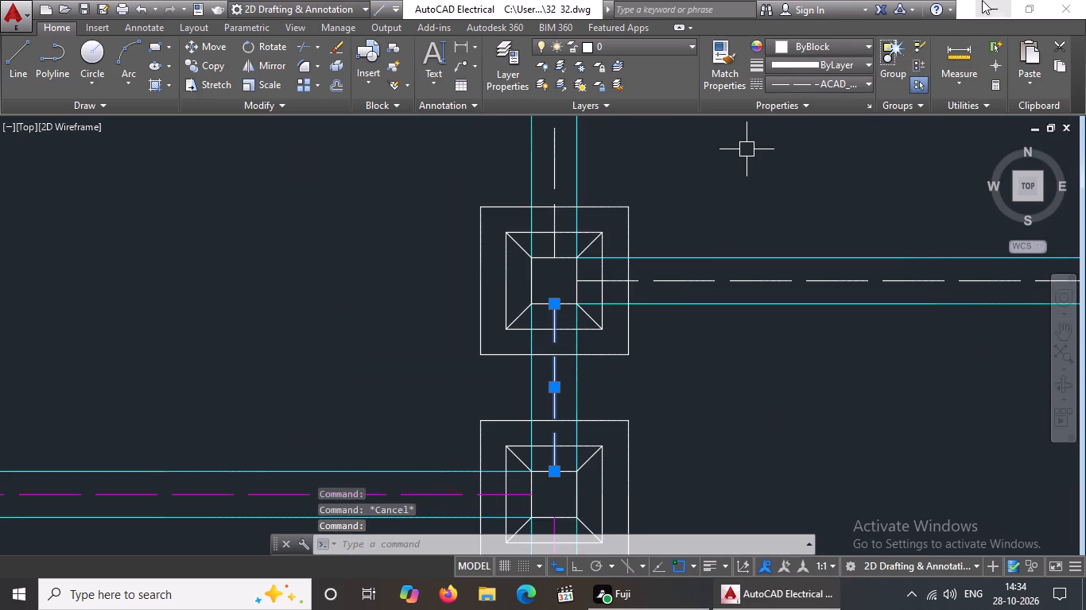
{"action": "left_click", "coordinate": [824, 45]}
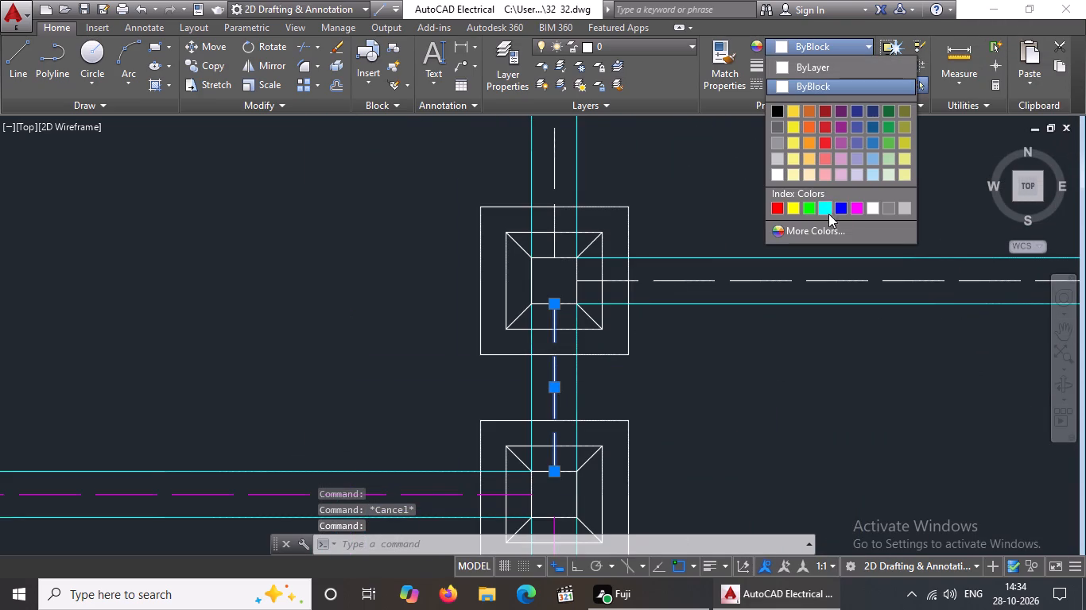
{"action": "left_click", "coordinate": [859, 206]}
{"action": "key", "text": "Escape"}
Change the lower horizontal dashed centerline joining the middle and right footings, just above the third row, to Magenta.
{"action": "scroll", "coordinate": [539, 241], "scroll_direction": "down", "scroll_amount": 4}
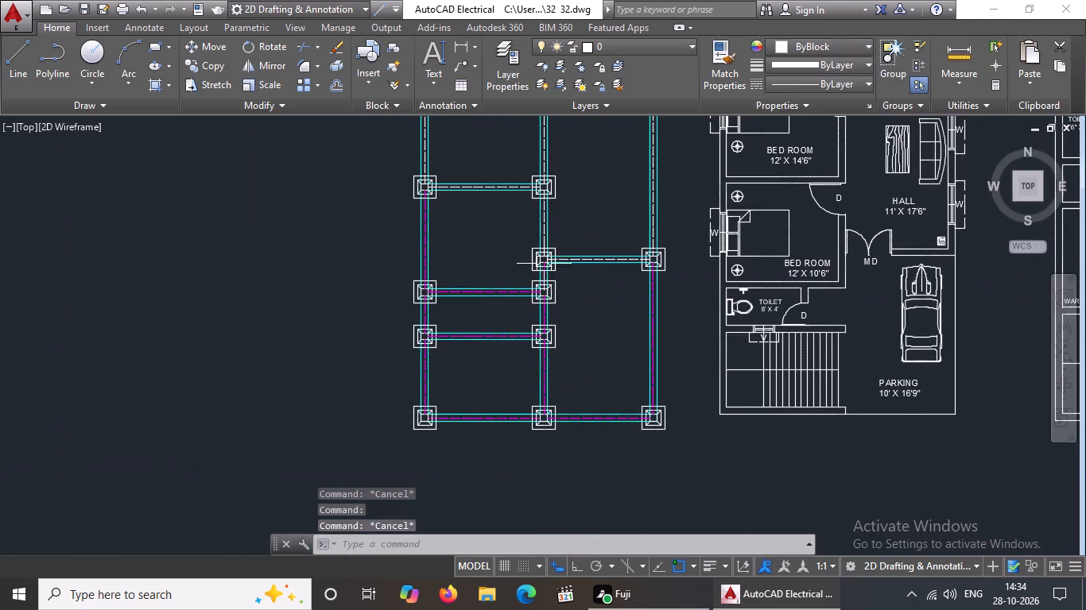
{"action": "scroll", "coordinate": [580, 257], "scroll_direction": "up", "scroll_amount": 4}
{"action": "left_click", "coordinate": [577, 267]}
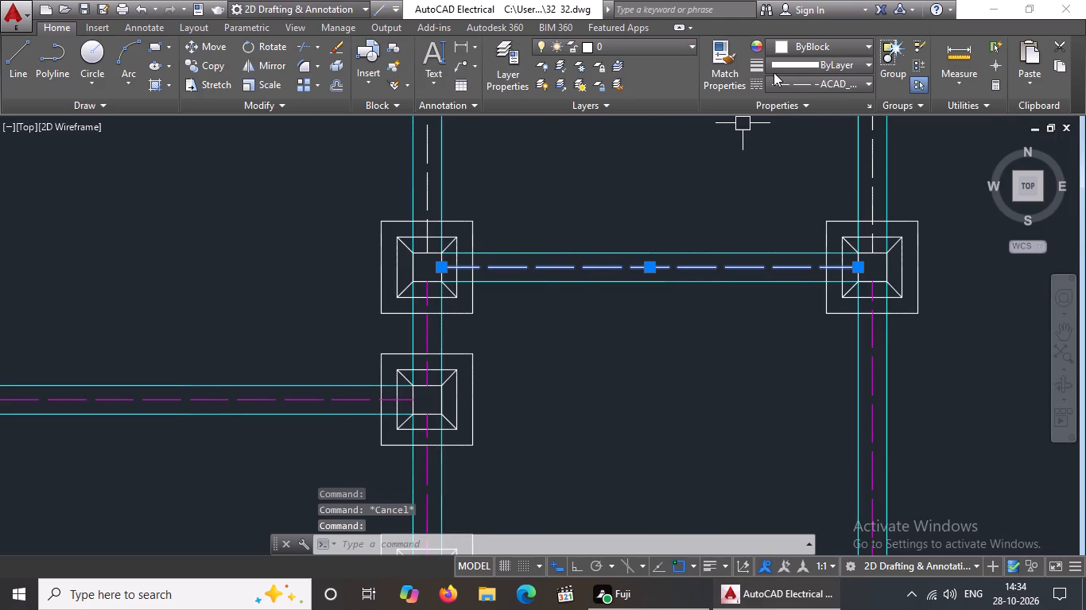
{"action": "left_click", "coordinate": [797, 41]}
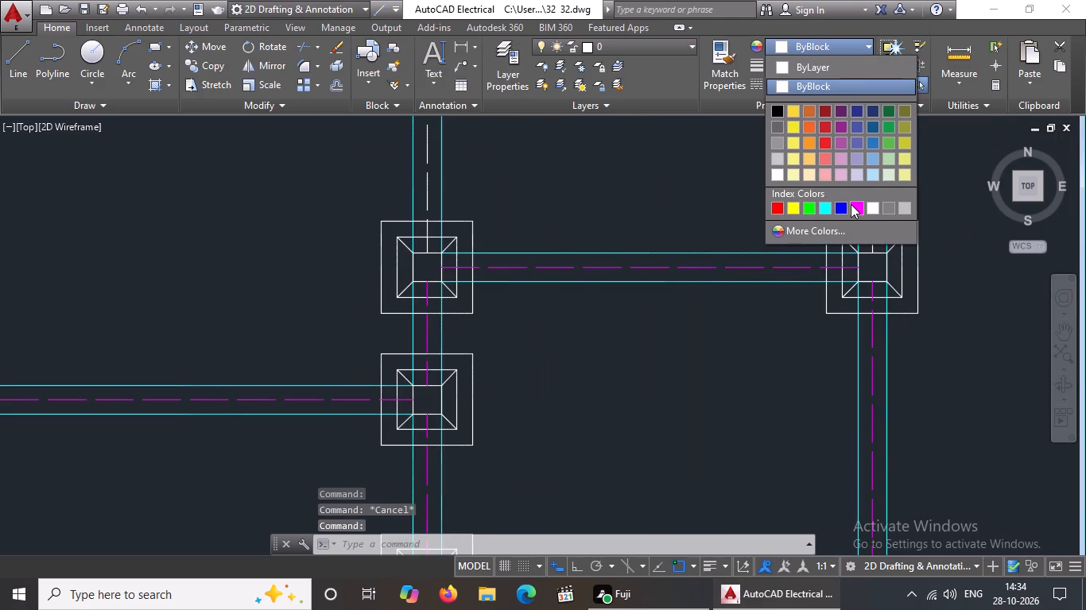
{"action": "left_click", "coordinate": [859, 209]}
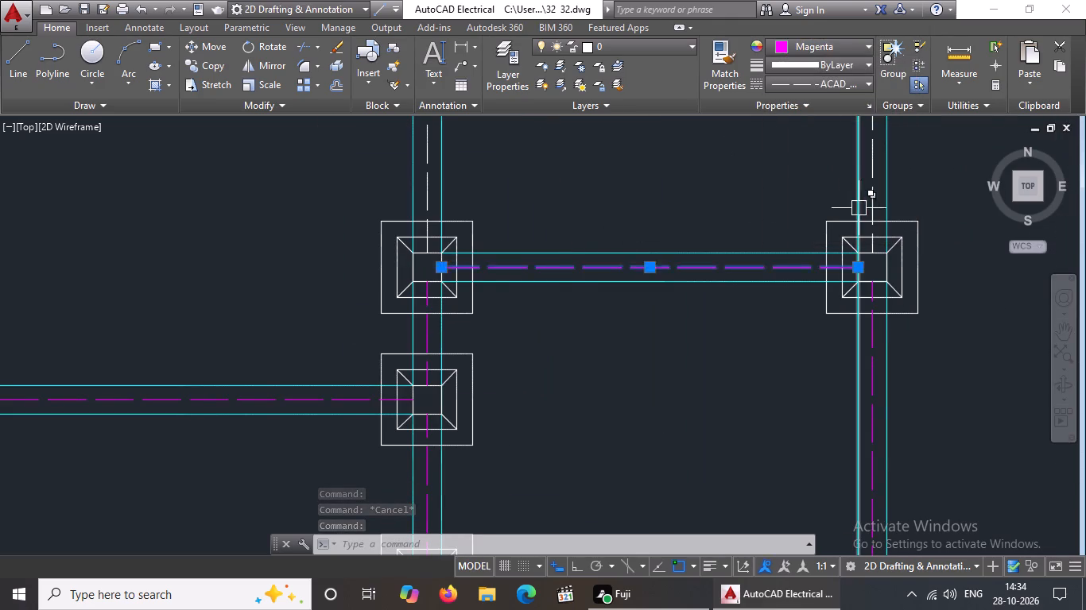
{"action": "key", "text": "Escape"}
Set the middle column's vertical dashed centerline between the fourth and fifth footing rows from the bottom to Magenta.
{"action": "scroll", "coordinate": [731, 198], "scroll_direction": "down", "scroll_amount": 4}
{"action": "scroll", "coordinate": [716, 168], "scroll_direction": "up", "scroll_amount": 4}
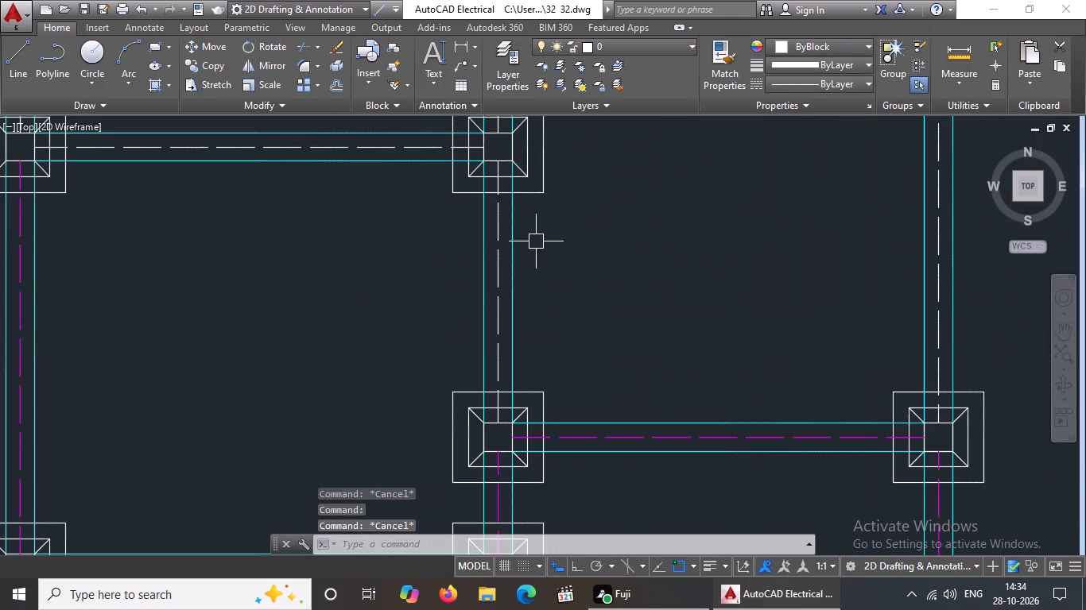
{"action": "left_click", "coordinate": [504, 252]}
{"action": "left_click", "coordinate": [820, 45]}
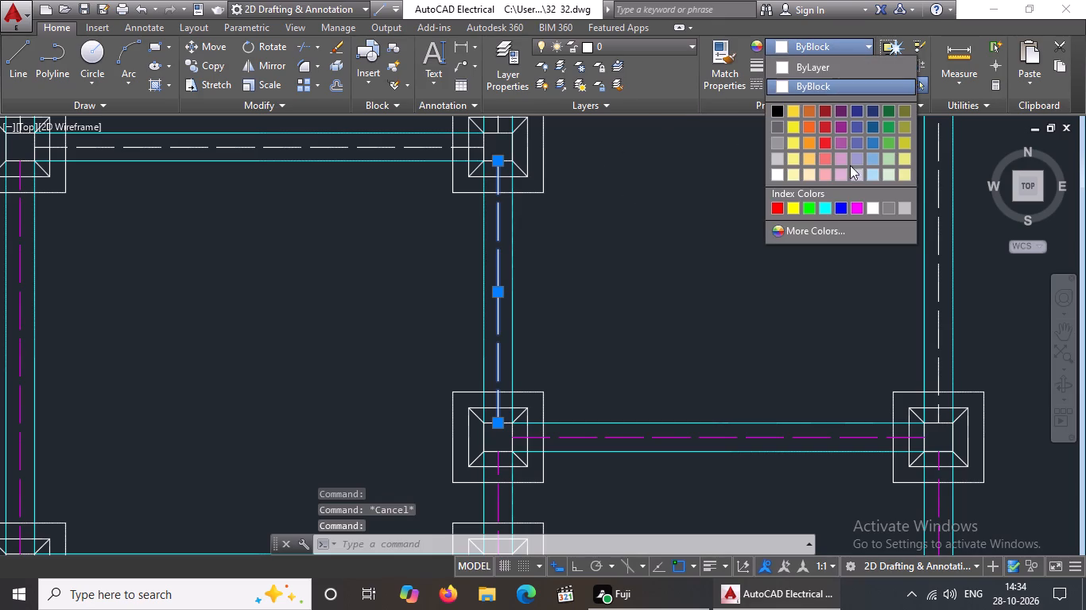
{"action": "left_click", "coordinate": [859, 205]}
{"action": "key", "text": "Escape"}
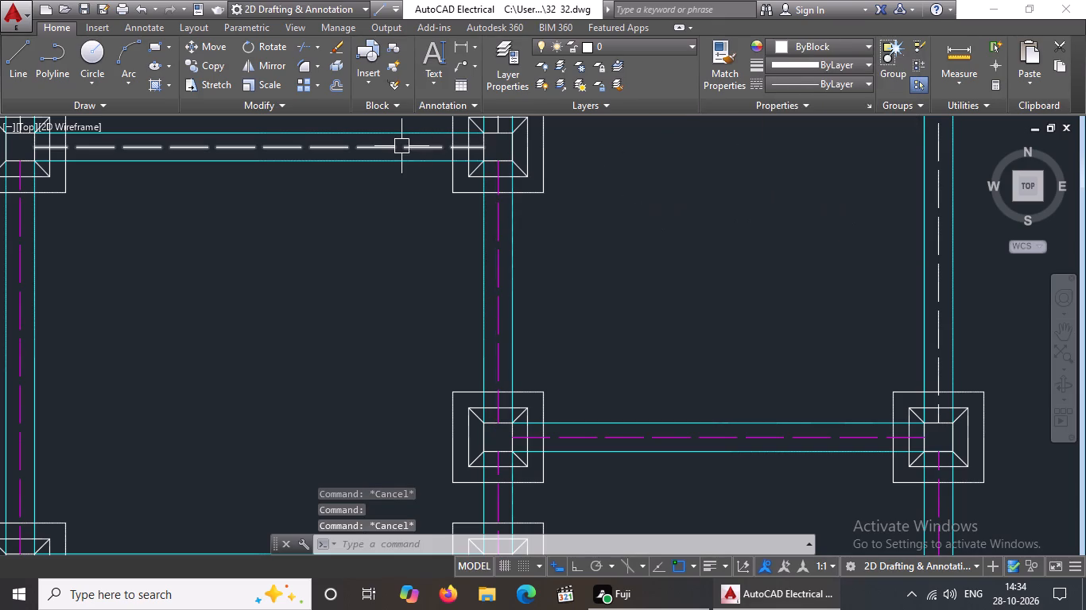
Recolour the horizontal dashed centerline joining the left and middle footings in the fifth row from the bottom as Magenta.
{"action": "left_click", "coordinate": [401, 146]}
{"action": "left_click", "coordinate": [805, 40]}
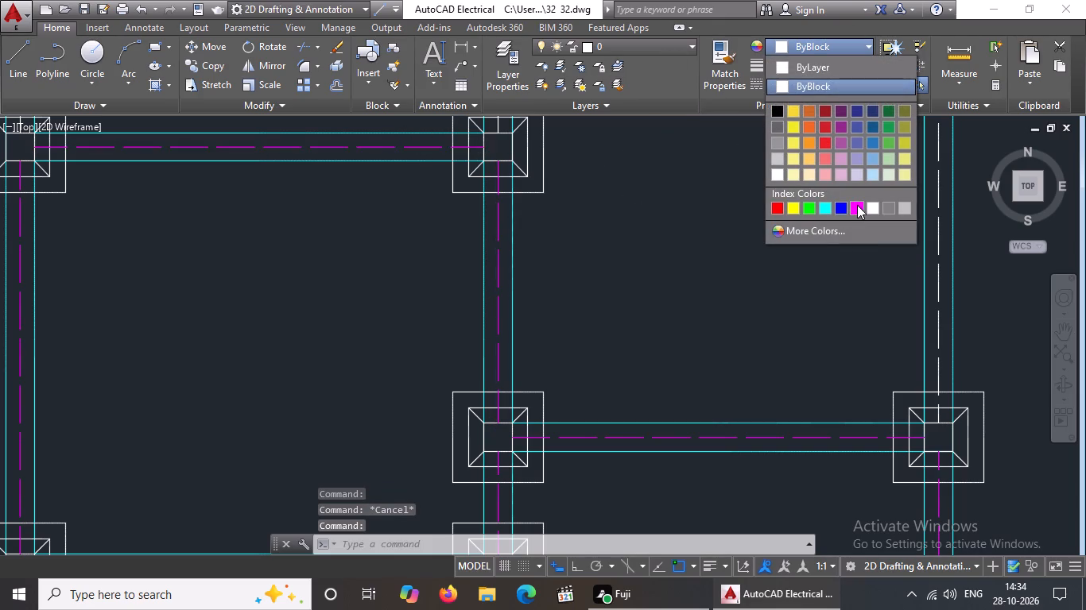
{"action": "left_click", "coordinate": [858, 205]}
{"action": "key", "text": "Escape"}
Change the right column's long vertical dashed centerline, rising from the fourth-row footing to the second row from the top, to Magenta.
{"action": "left_click", "coordinate": [940, 191]}
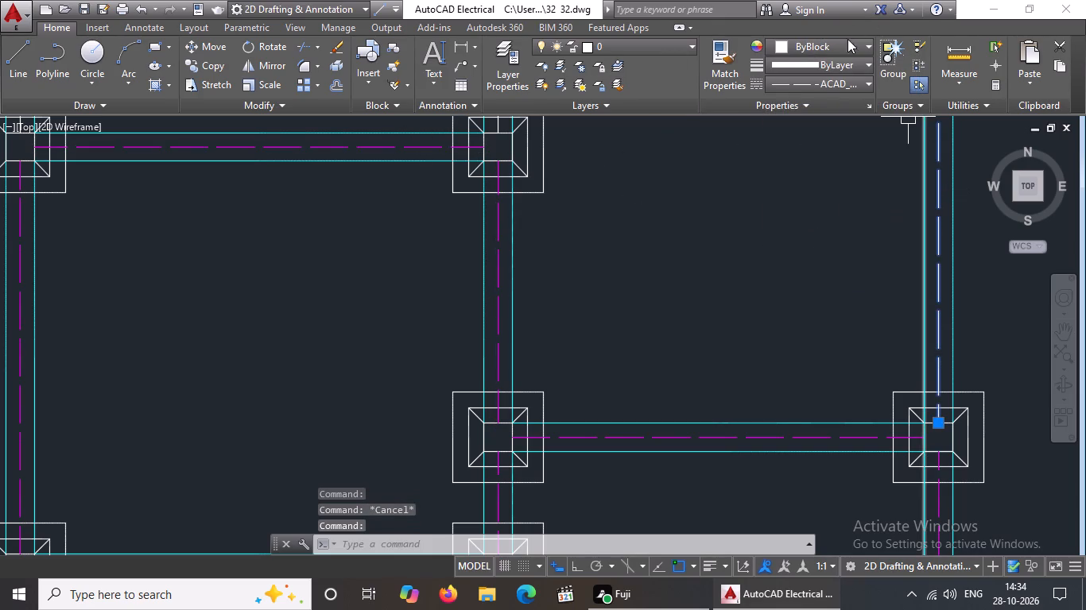
{"action": "left_click", "coordinate": [841, 49]}
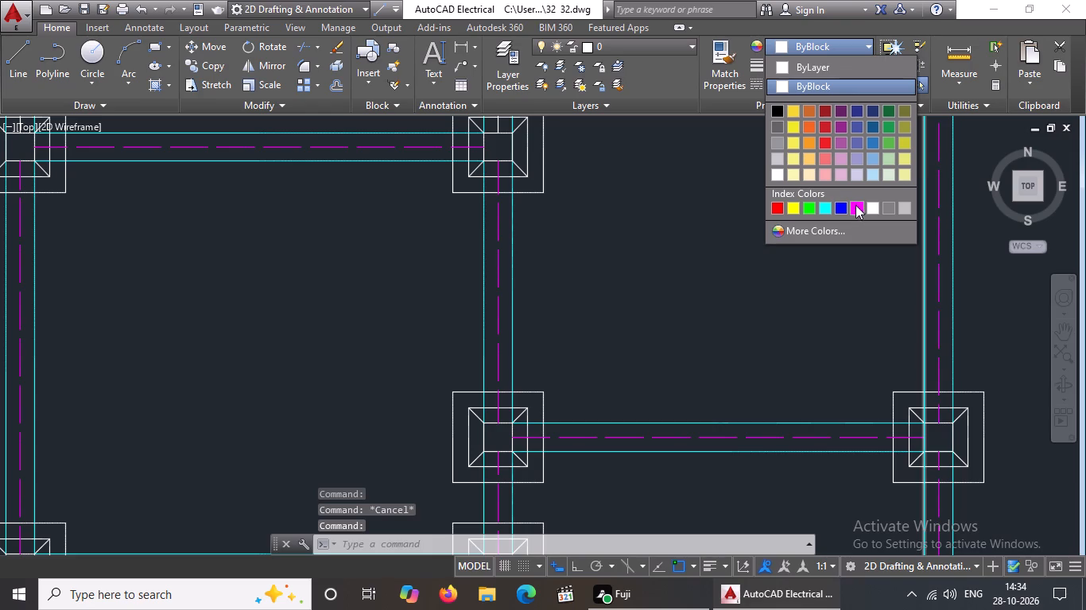
{"action": "left_click", "coordinate": [856, 204]}
{"action": "key", "text": "Escape"}
Set the middle column's vertical dashed centerline between the fifth-row footing and the second row from the top to Magenta.
{"action": "scroll", "coordinate": [817, 237], "scroll_direction": "down", "scroll_amount": 4}
{"action": "scroll", "coordinate": [785, 179], "scroll_direction": "up", "scroll_amount": 2}
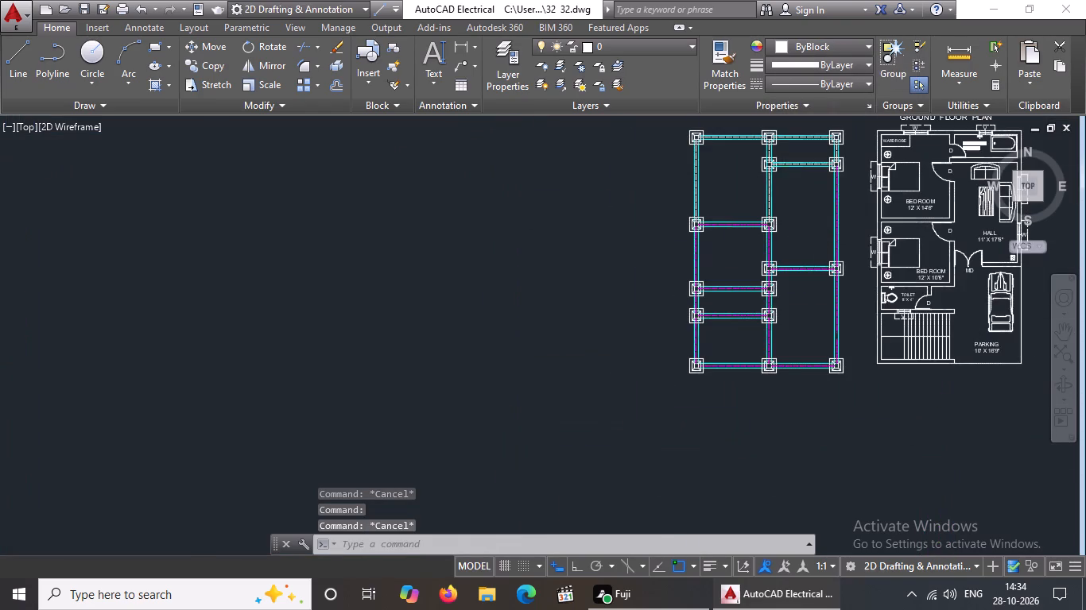
{"action": "scroll", "coordinate": [785, 179], "scroll_direction": "up", "scroll_amount": 2}
{"action": "left_click", "coordinate": [677, 220]}
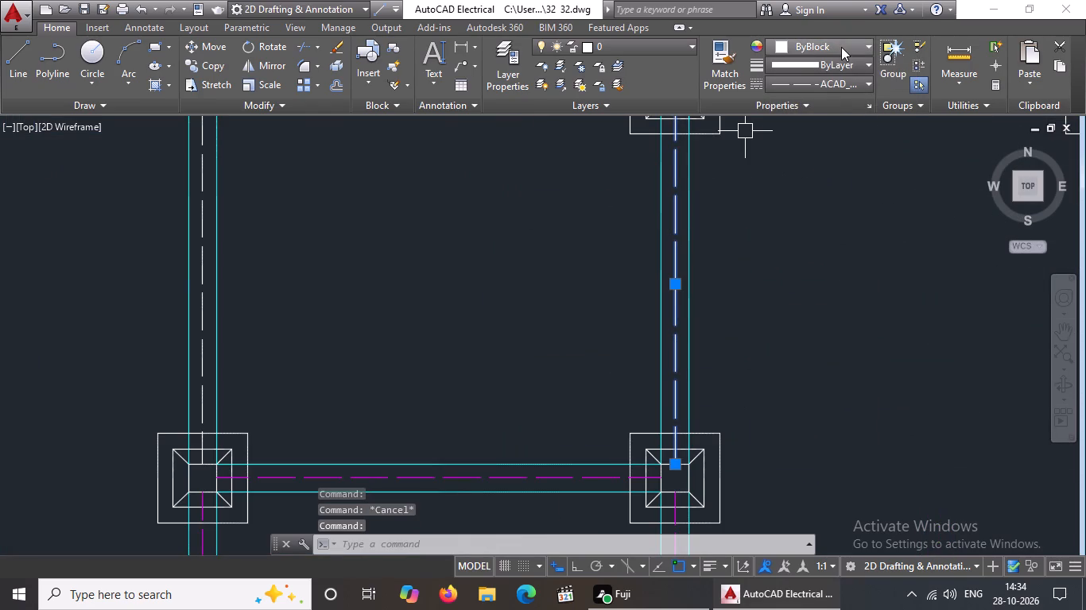
{"action": "left_click", "coordinate": [841, 47]}
{"action": "left_click", "coordinate": [857, 204]}
{"action": "key", "text": "Escape"}
Recolour the left column's vertical dashed centerline between the fifth-row footing and the top-row footing as Magenta.
{"action": "scroll", "coordinate": [770, 261], "scroll_direction": "down", "scroll_amount": 5}
{"action": "scroll", "coordinate": [747, 268], "scroll_direction": "up", "scroll_amount": 4}
{"action": "scroll", "coordinate": [620, 262], "scroll_direction": "up", "scroll_amount": 1}
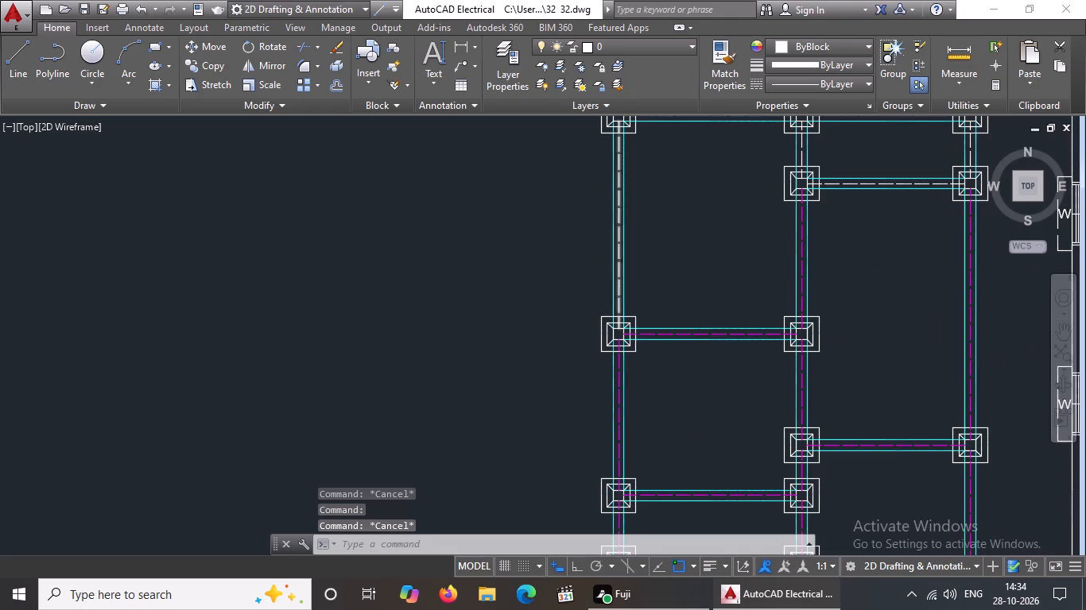
{"action": "scroll", "coordinate": [620, 262], "scroll_direction": "up", "scroll_amount": 2}
{"action": "left_click", "coordinate": [611, 266]}
{"action": "left_click", "coordinate": [819, 40]}
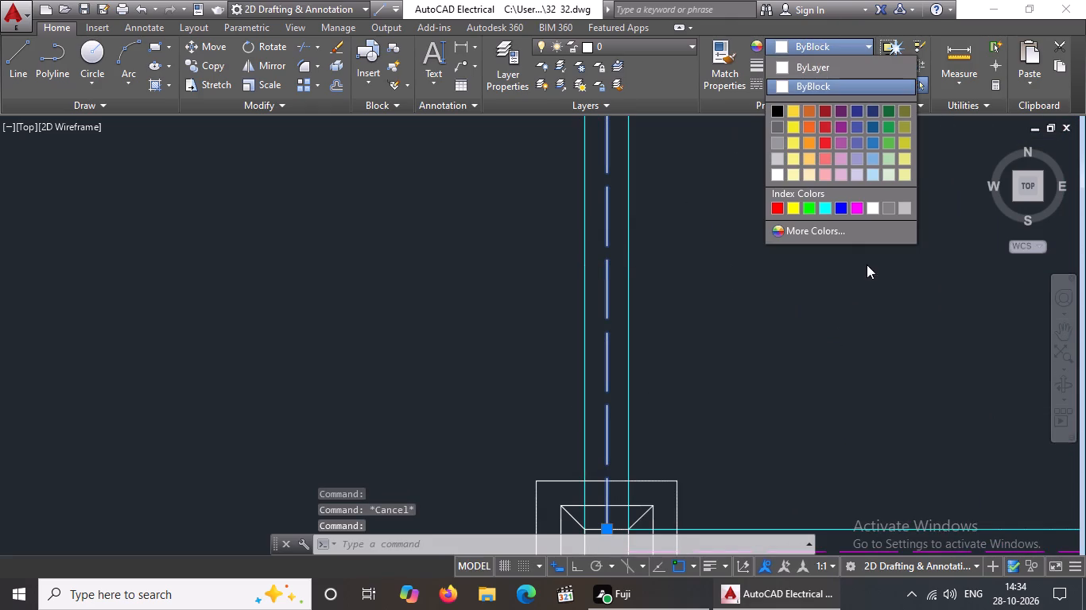
{"action": "left_click", "coordinate": [858, 202]}
{"action": "key", "text": "Escape"}
Change both horizontal dashed centerlines along the top footing row, left to middle and middle to right, to Magenta.
{"action": "scroll", "coordinate": [758, 321], "scroll_direction": "down", "scroll_amount": 4}
{"action": "scroll", "coordinate": [827, 250], "scroll_direction": "up", "scroll_amount": 4}
{"action": "left_click", "coordinate": [743, 221]}
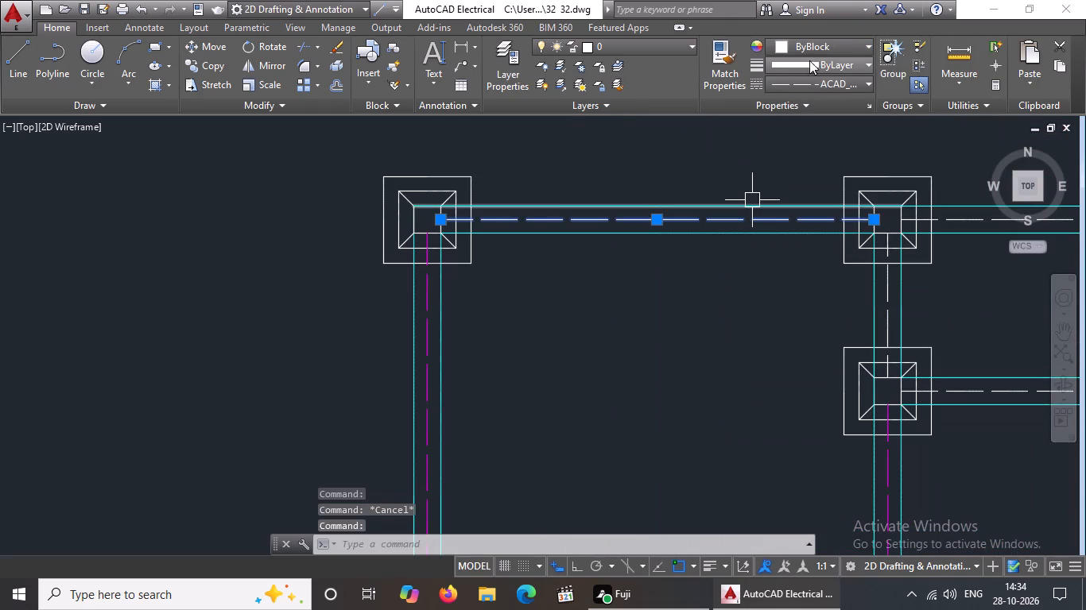
{"action": "left_click", "coordinate": [814, 42]}
{"action": "left_click", "coordinate": [859, 206]}
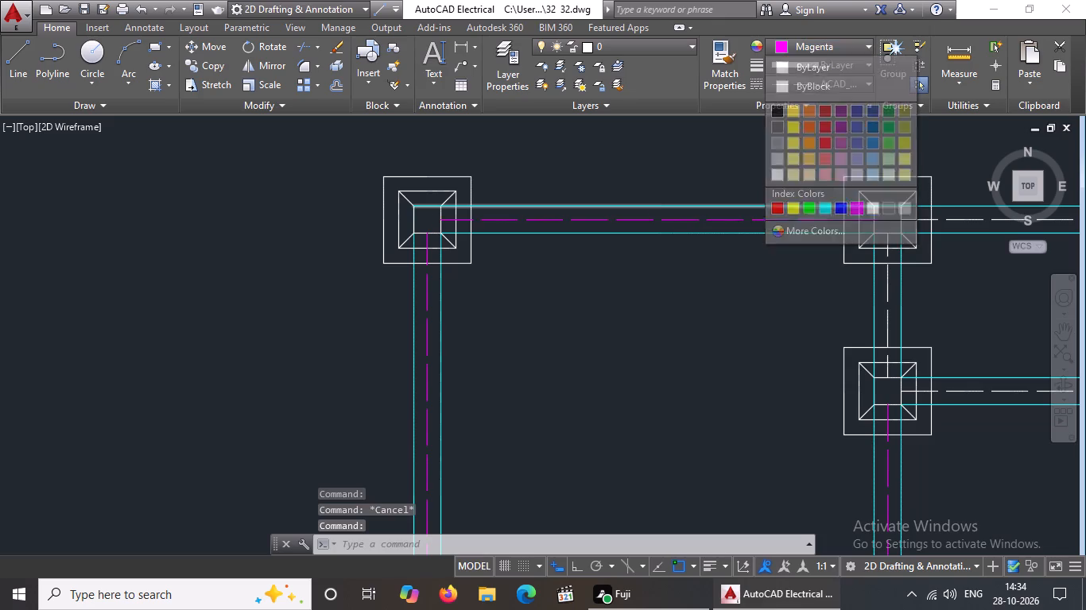
{"action": "key", "text": "Escape"}
{"action": "scroll", "coordinate": [638, 239], "scroll_direction": "down", "scroll_amount": 4}
{"action": "scroll", "coordinate": [747, 237], "scroll_direction": "up", "scroll_amount": 4}
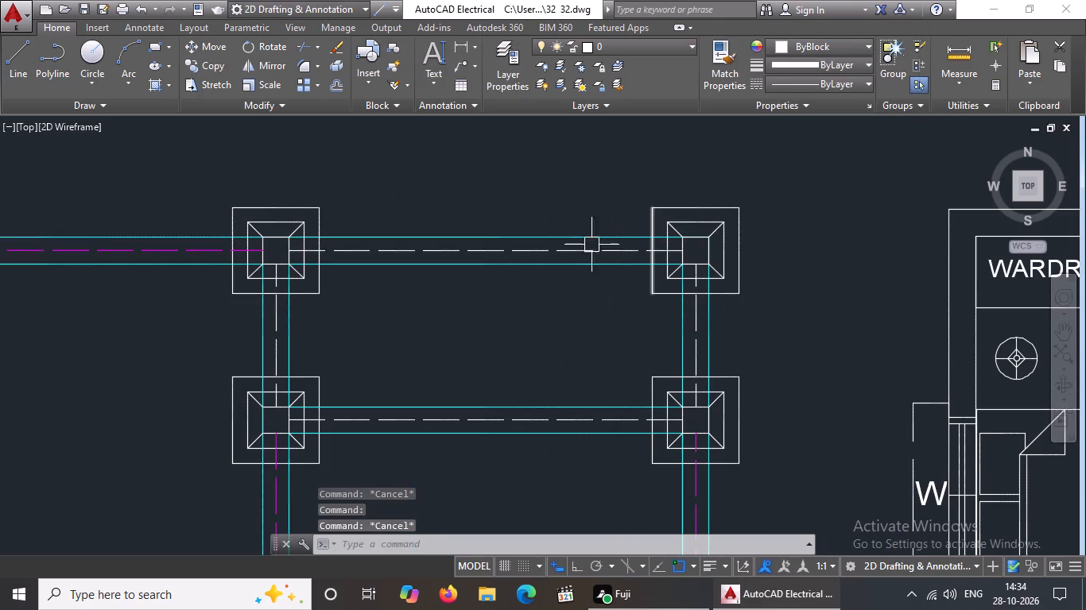
{"action": "left_click", "coordinate": [585, 248]}
{"action": "left_click", "coordinate": [801, 41]}
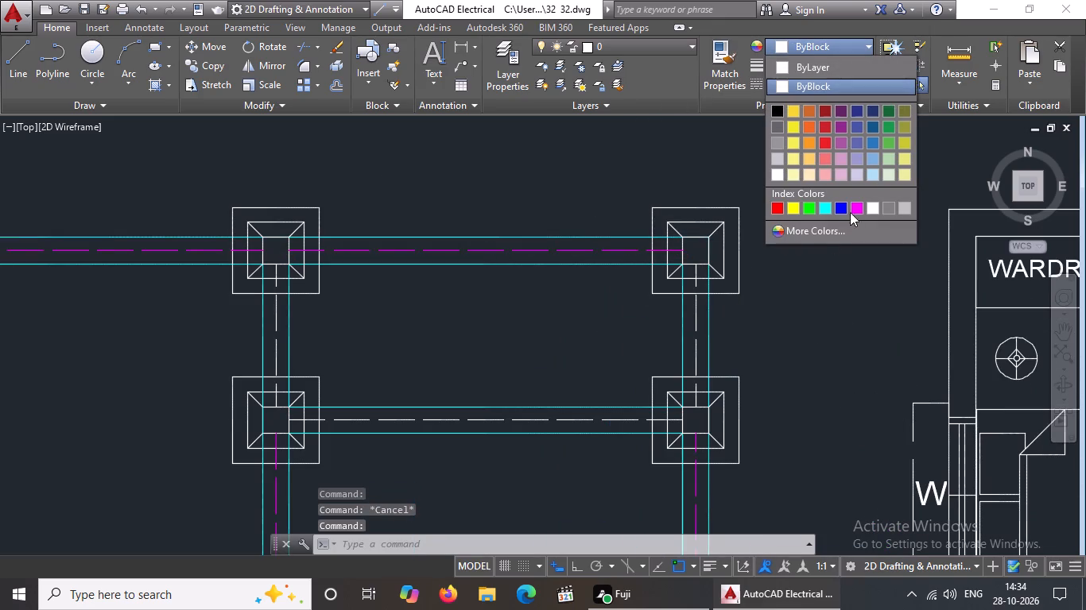
{"action": "left_click", "coordinate": [852, 203]}
{"action": "key", "text": "Escape"}
Set the middle column's short vertical dashed centerline between the top two footings to Magenta.
{"action": "scroll", "coordinate": [580, 195], "scroll_direction": "down", "scroll_amount": 5}
{"action": "scroll", "coordinate": [560, 214], "scroll_direction": "up", "scroll_amount": 5}
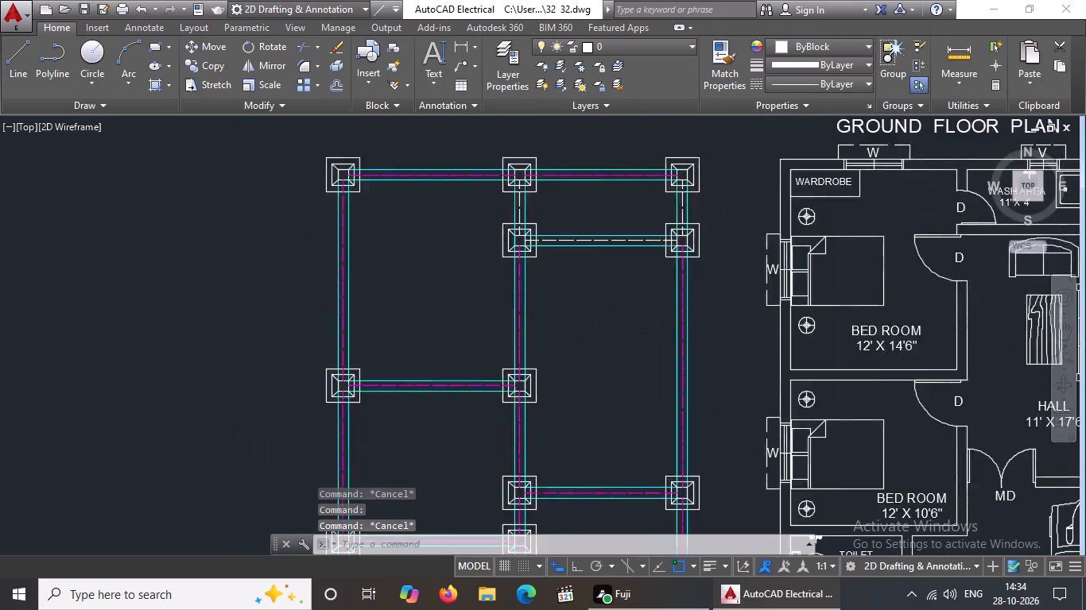
{"action": "scroll", "coordinate": [503, 210], "scroll_direction": "up", "scroll_amount": 2}
{"action": "left_click", "coordinate": [481, 214]}
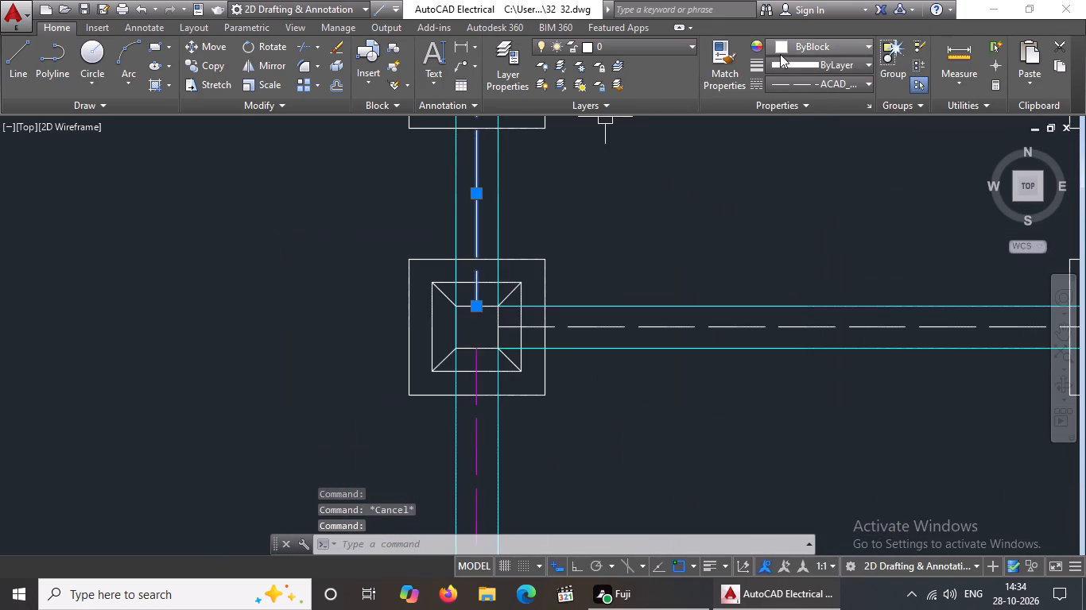
{"action": "left_click", "coordinate": [783, 47]}
{"action": "left_click", "coordinate": [859, 205]}
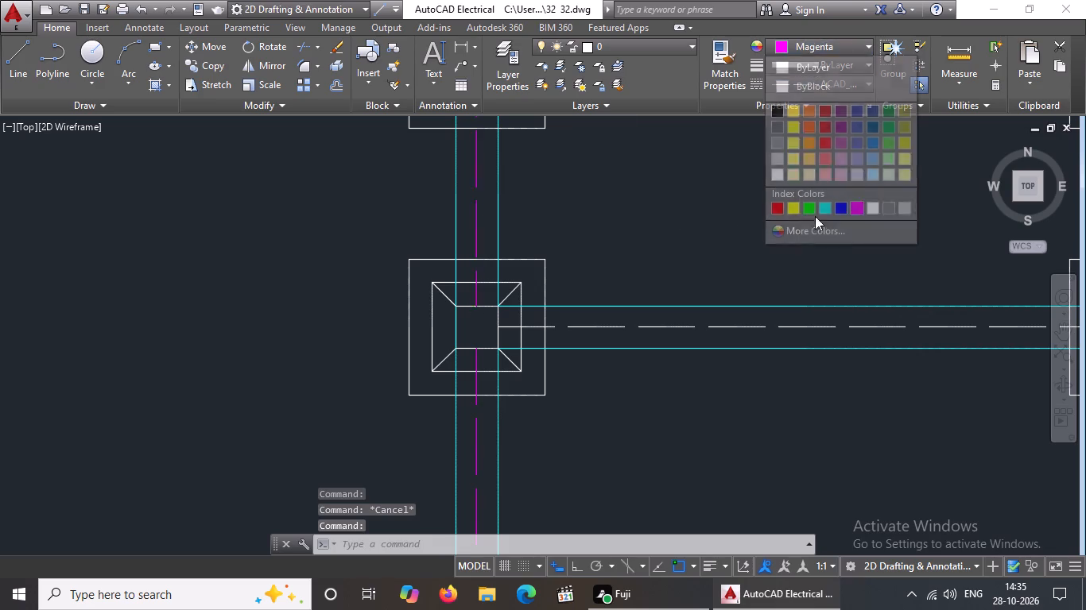
{"action": "key", "text": "Escape"}
Recolour the horizontal dashed centerline joining the middle and right footings in the second row from the top as Magenta.
{"action": "scroll", "coordinate": [657, 228], "scroll_direction": "down", "scroll_amount": 4}
{"action": "scroll", "coordinate": [676, 242], "scroll_direction": "up", "scroll_amount": 4}
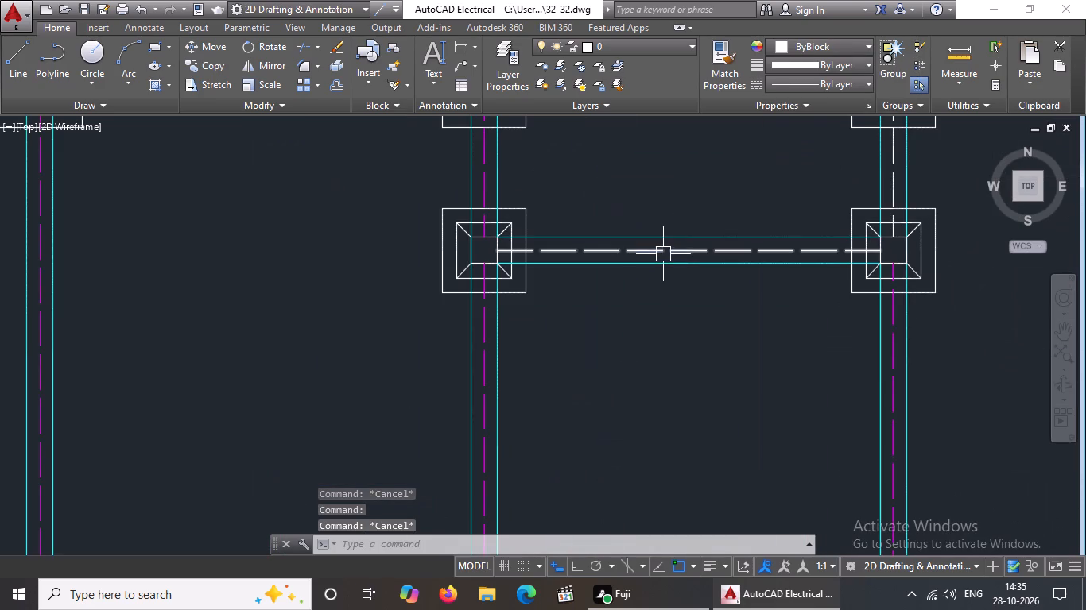
{"action": "left_click", "coordinate": [663, 254]}
{"action": "left_click", "coordinate": [819, 43]}
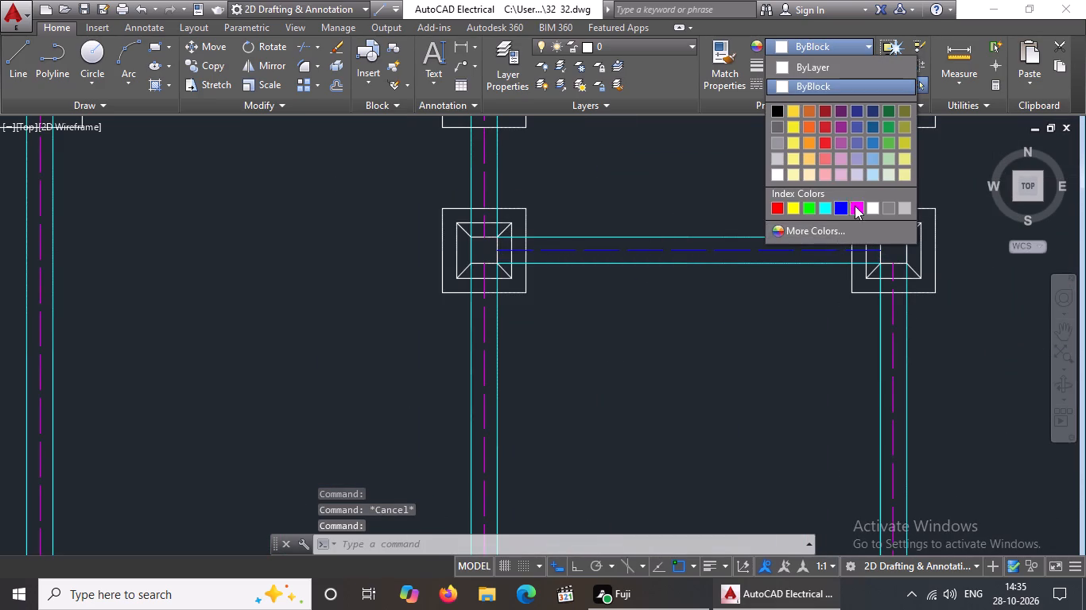
{"action": "left_click", "coordinate": [856, 205]}
{"action": "key", "text": "Escape"}
Set the right column's short vertical dashed centerline between the top two footings to Magenta.
{"action": "scroll", "coordinate": [749, 236], "scroll_direction": "down", "scroll_amount": 4}
{"action": "scroll", "coordinate": [792, 224], "scroll_direction": "up", "scroll_amount": 4}
{"action": "scroll", "coordinate": [689, 247], "scroll_direction": "up", "scroll_amount": 2}
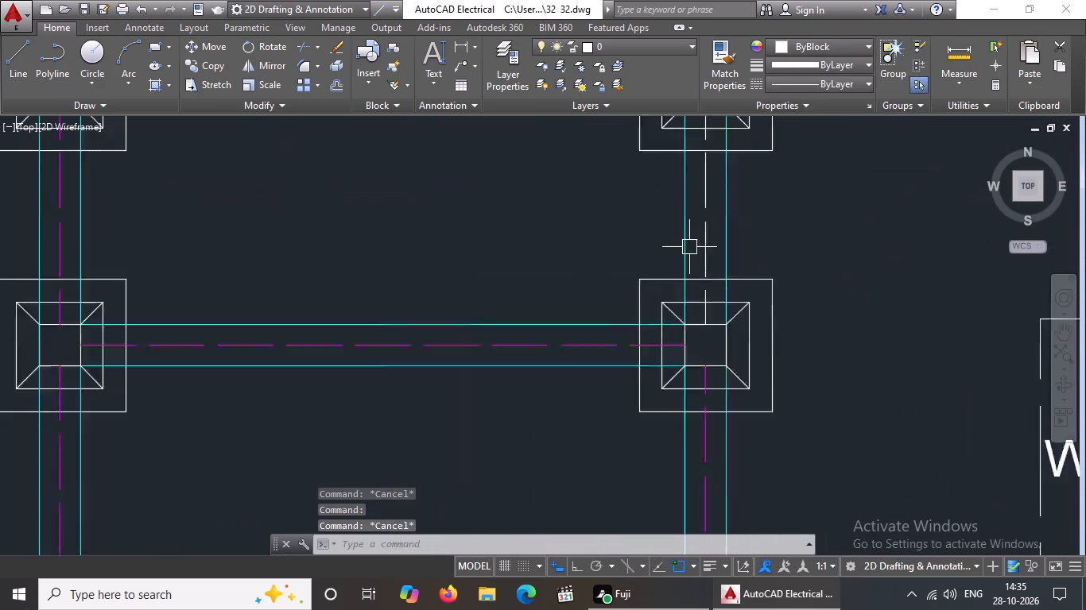
{"action": "scroll", "coordinate": [689, 247], "scroll_direction": "up", "scroll_amount": 2}
{"action": "left_click", "coordinate": [731, 199]}
{"action": "left_click", "coordinate": [836, 52]}
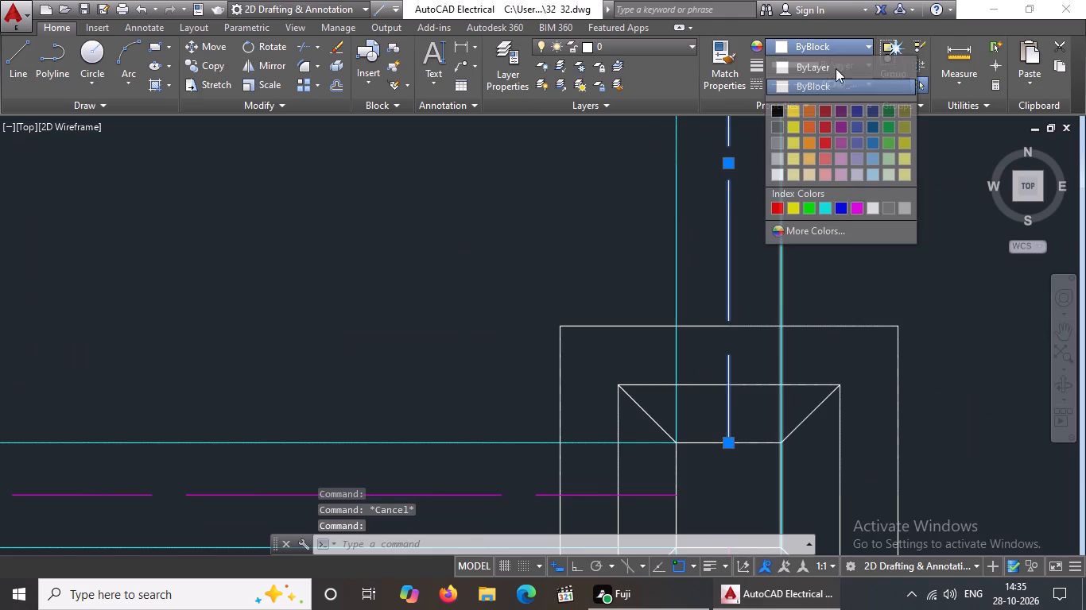
{"action": "left_click_drag", "start_coordinate": [857, 199], "coordinate": [857, 206]}
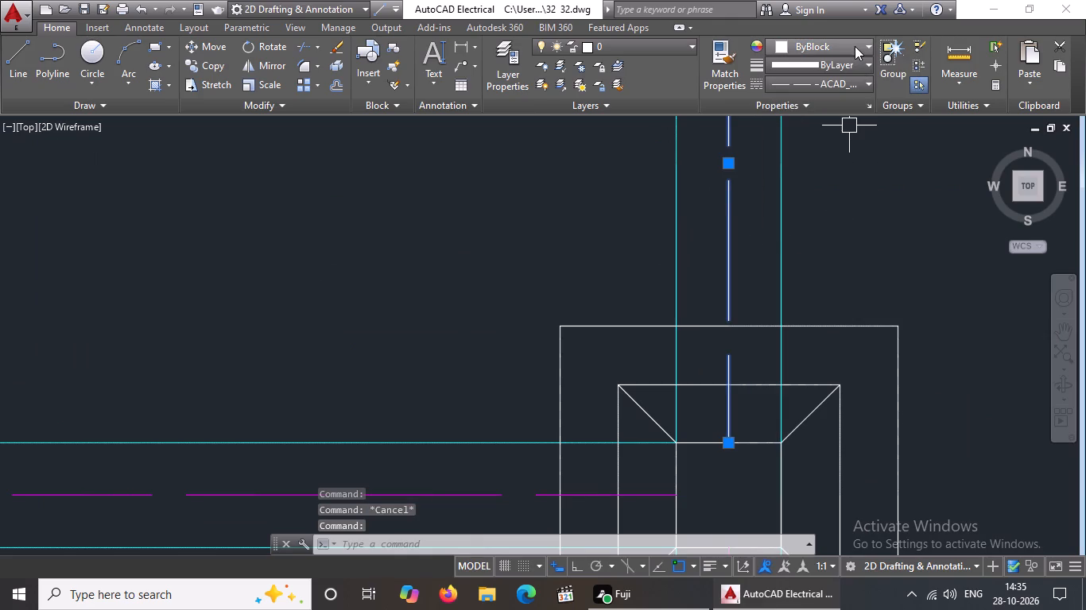
{"action": "left_click", "coordinate": [855, 46]}
{"action": "left_click", "coordinate": [856, 209]}
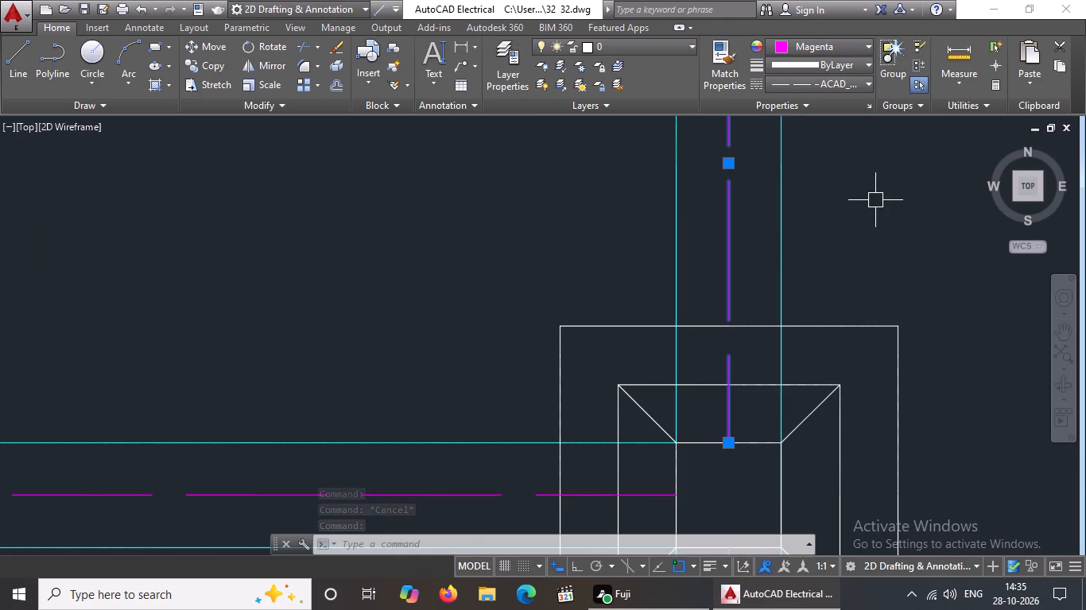
{"action": "scroll", "coordinate": [675, 303], "scroll_direction": "down", "scroll_amount": 4}
{"action": "key", "text": "Escape"}
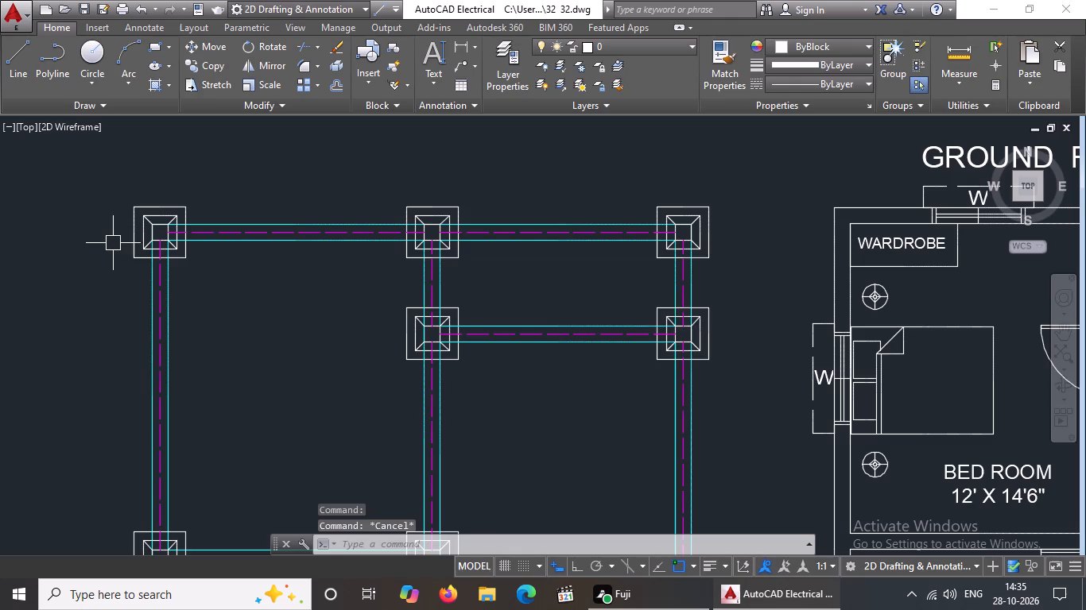
Recolour the inner column square of the top-left footing as Yellow.
{"action": "scroll", "coordinate": [113, 243], "scroll_direction": "up", "scroll_amount": 3}
{"action": "scroll", "coordinate": [261, 156], "scroll_direction": "up", "scroll_amount": 2}
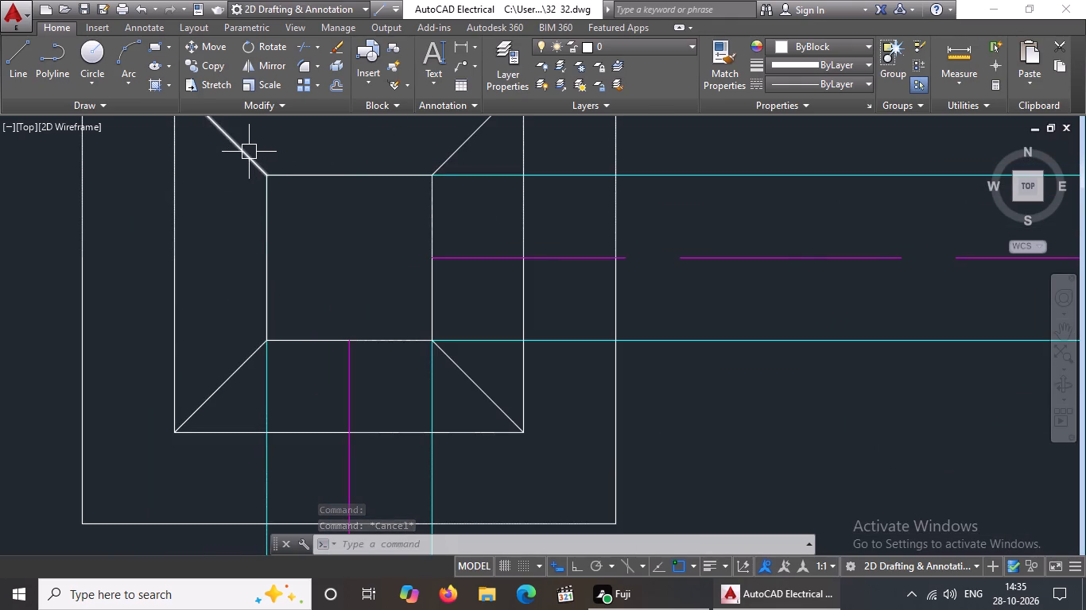
{"action": "left_click", "coordinate": [251, 131]}
{"action": "left_click_drag", "start_coordinate": [444, 382], "coordinate": [444, 382]}
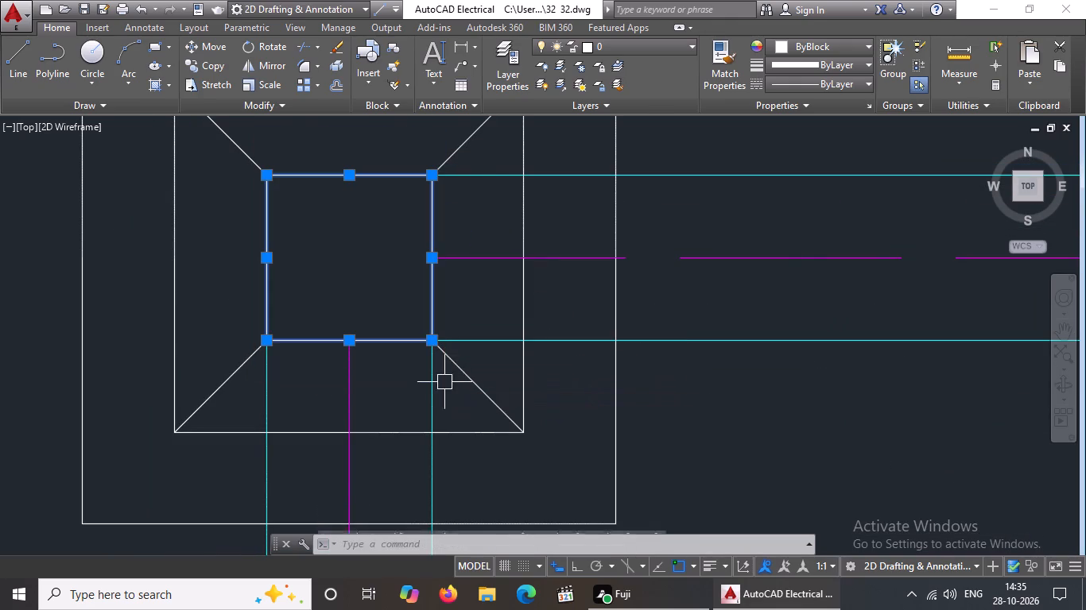
{"action": "left_click_drag", "start_coordinate": [444, 382], "coordinate": [451, 378]}
{"action": "left_click", "coordinate": [832, 41]}
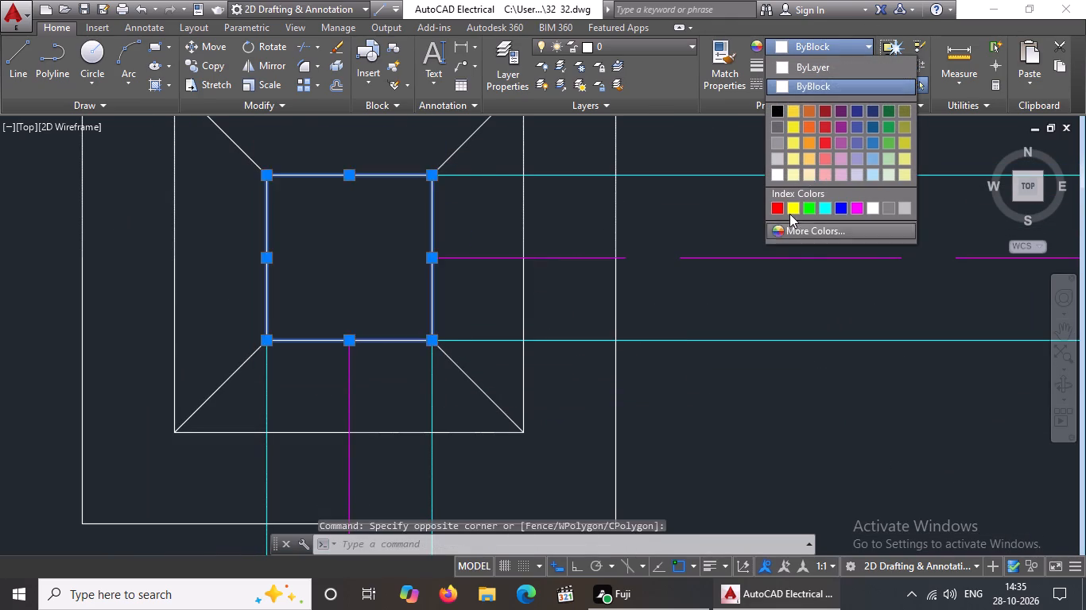
{"action": "left_click", "coordinate": [791, 206]}
{"action": "key", "text": "Escape"}
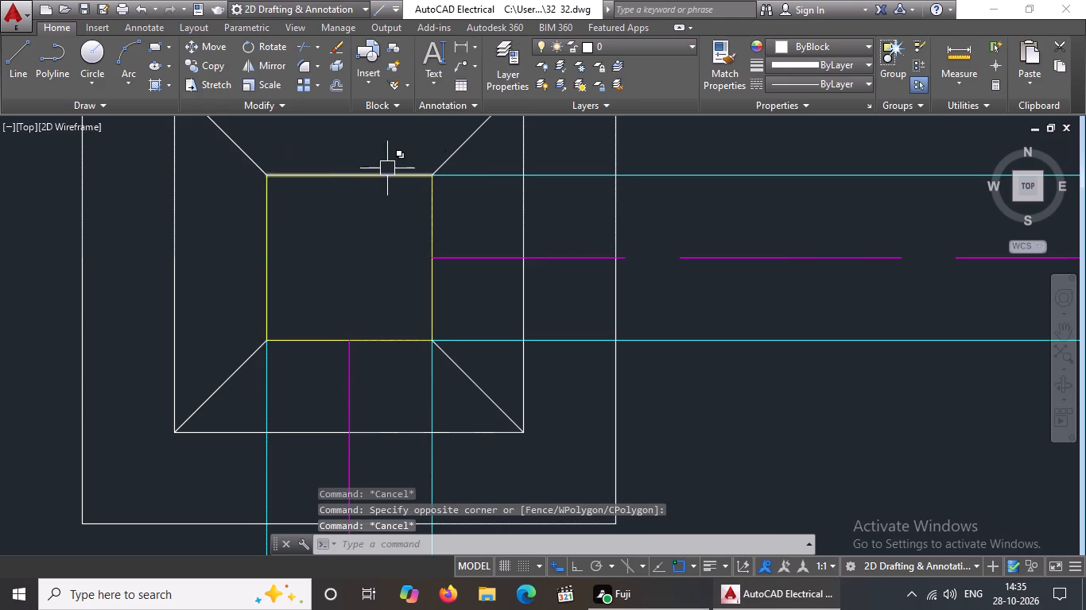
Stretch the upper cyan beam line's end at the top-left footing from the inner square's upper-left corner to its upper-right corner.
{"action": "left_click", "coordinate": [461, 171]}
{"action": "left_click_drag", "start_coordinate": [267, 177], "coordinate": [274, 181]}
{"action": "left_click", "coordinate": [432, 176]}
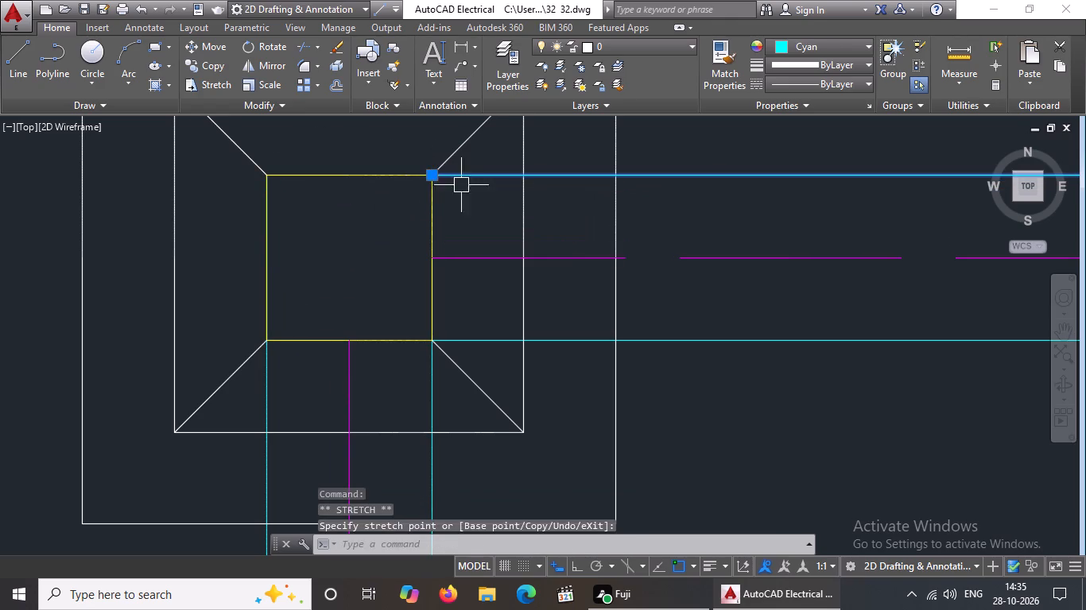
{"action": "scroll", "coordinate": [471, 194], "scroll_direction": "down", "scroll_amount": 5}
{"action": "key", "text": "Escape"}
Change the inner column square of the middle footing in the top row to Yellow.
{"action": "scroll", "coordinate": [760, 218], "scroll_direction": "up", "scroll_amount": 5}
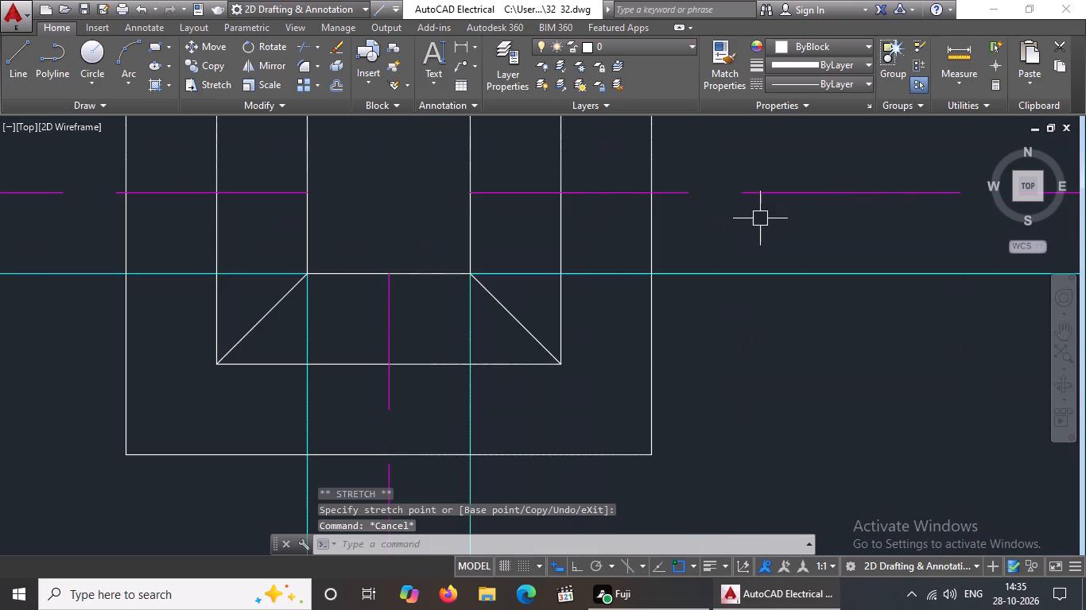
{"action": "scroll", "coordinate": [481, 182], "scroll_direction": "down", "scroll_amount": 2}
{"action": "scroll", "coordinate": [429, 162], "scroll_direction": "up", "scroll_amount": 3}
{"action": "scroll", "coordinate": [366, 141], "scroll_direction": "down", "scroll_amount": 2}
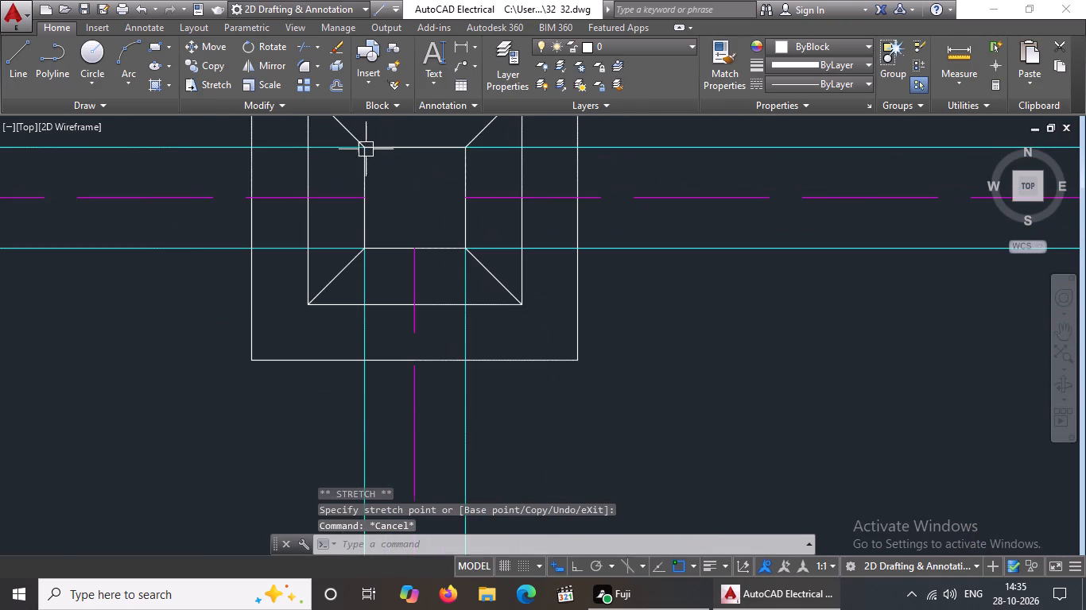
{"action": "middle_click_drag", "start_coordinate": [360, 173], "coordinate": [360, 249]}
{"action": "scroll", "coordinate": [360, 249], "scroll_direction": "up", "scroll_amount": 1}
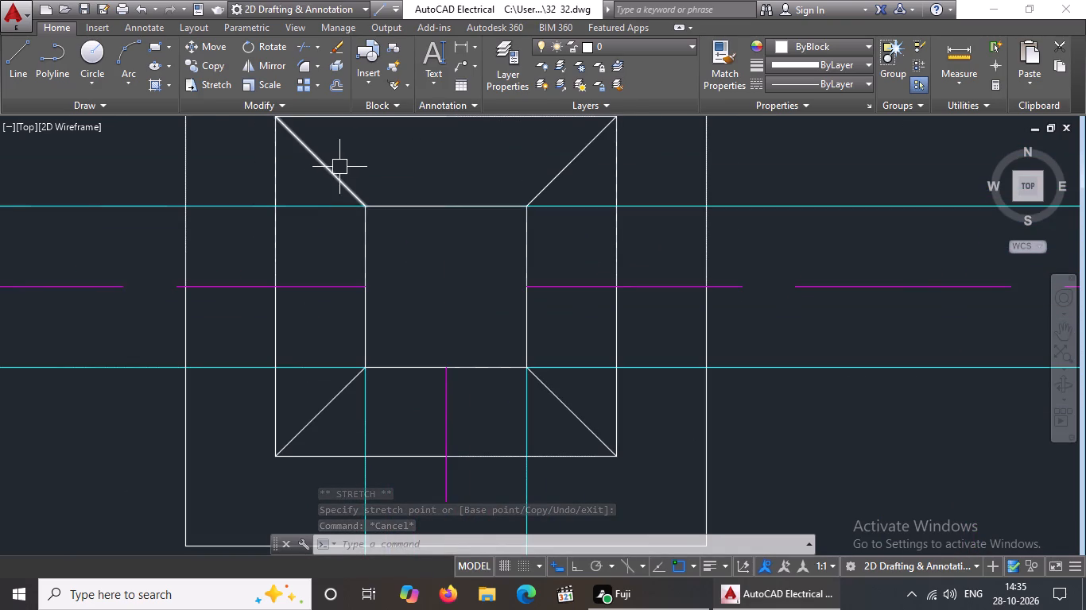
{"action": "left_click", "coordinate": [342, 164]}
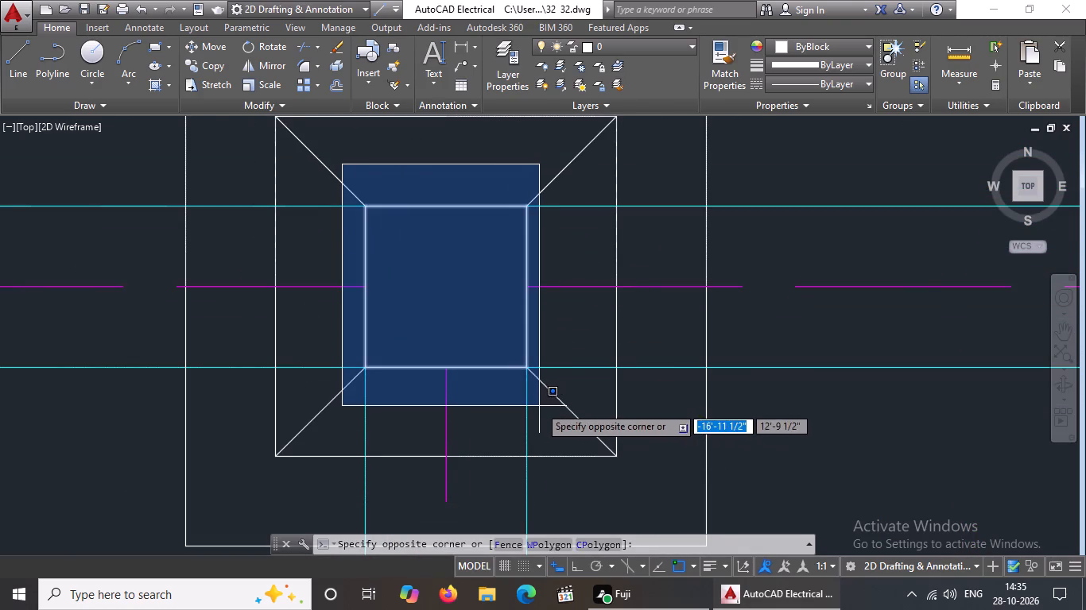
{"action": "left_click", "coordinate": [539, 406]}
{"action": "left_click", "coordinate": [834, 47]}
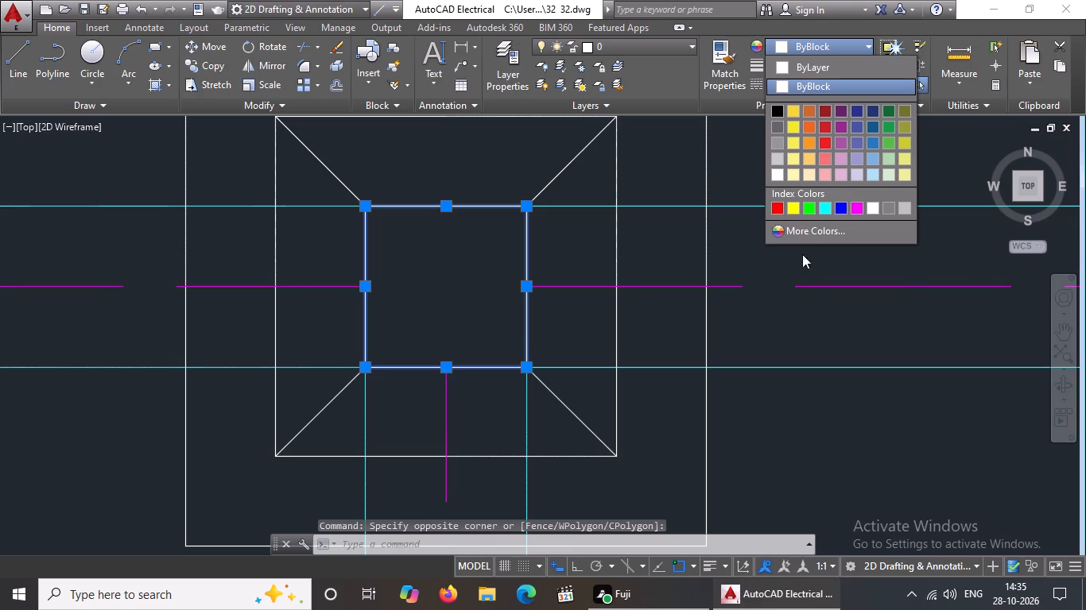
{"action": "left_click", "coordinate": [791, 206]}
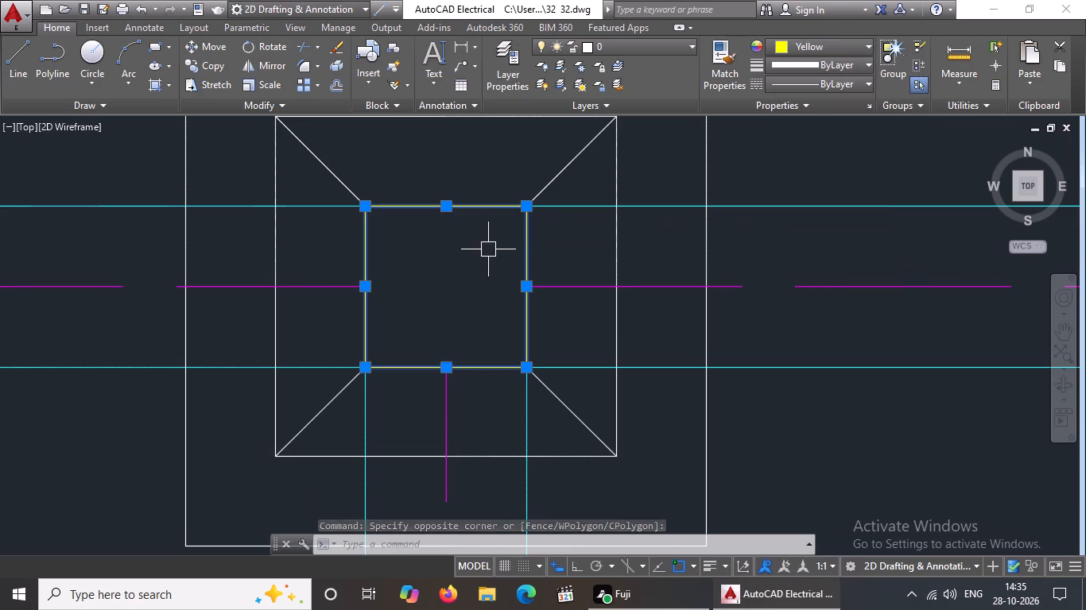
{"action": "key", "text": "Escape"}
Set the inner column square of the top-right footing to Yellow.
{"action": "scroll", "coordinate": [488, 248], "scroll_direction": "down", "scroll_amount": 7}
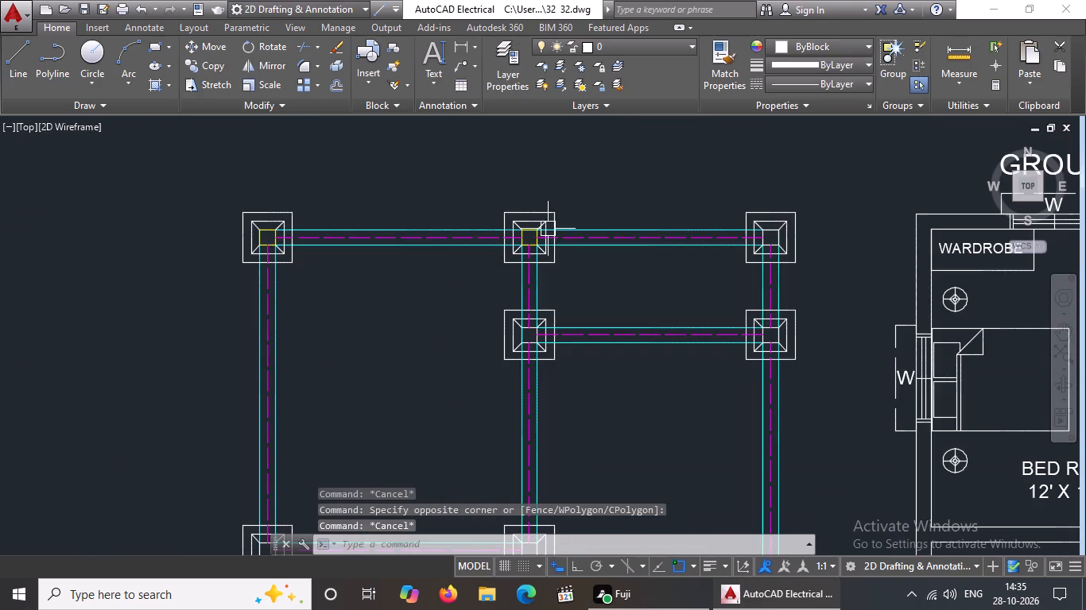
{"action": "scroll", "coordinate": [784, 228], "scroll_direction": "up", "scroll_amount": 4}
{"action": "scroll", "coordinate": [663, 240], "scroll_direction": "up", "scroll_amount": 3}
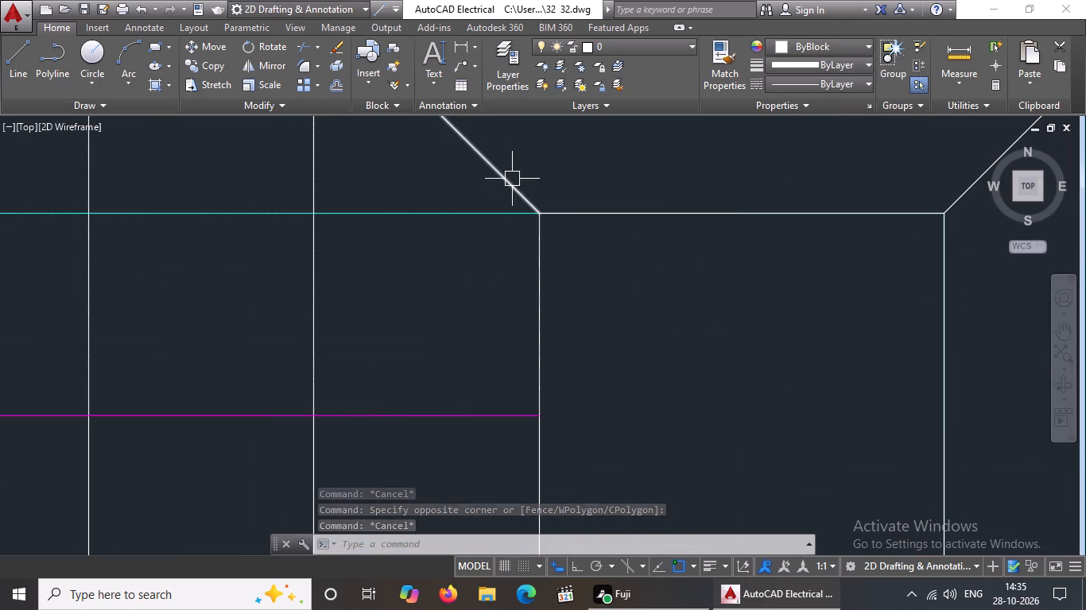
{"action": "left_click", "coordinate": [510, 155]}
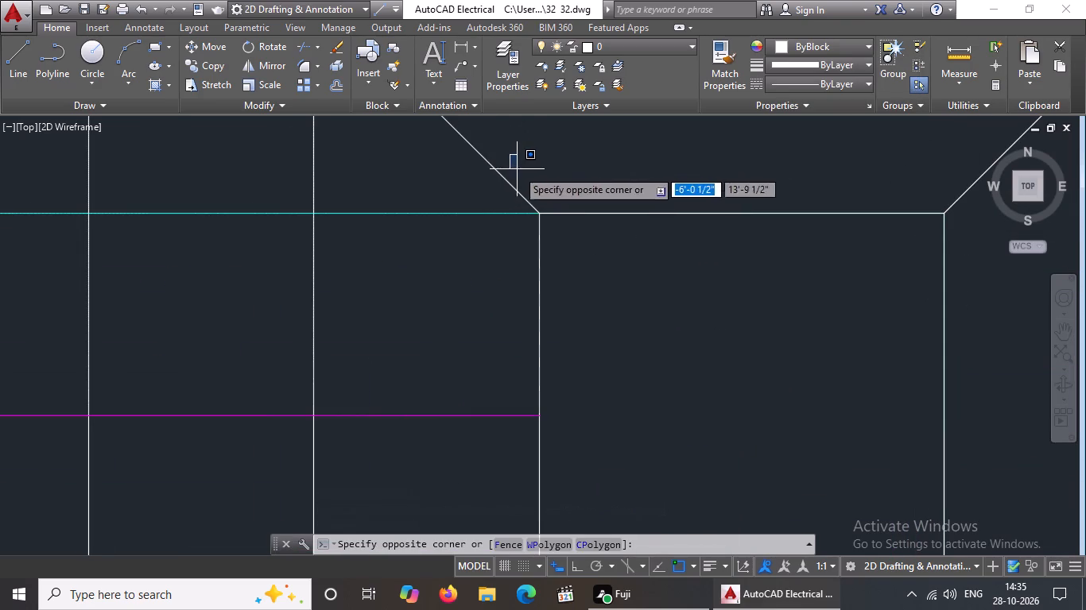
{"action": "scroll", "coordinate": [551, 228], "scroll_direction": "down", "scroll_amount": 3}
{"action": "left_click", "coordinate": [669, 355]}
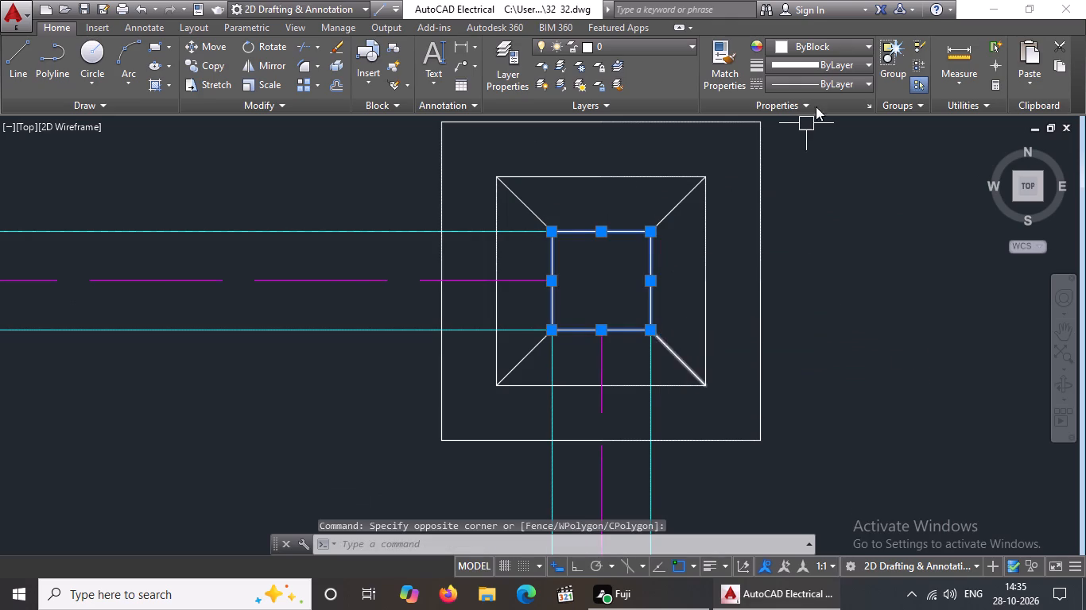
{"action": "left_click", "coordinate": [844, 48]}
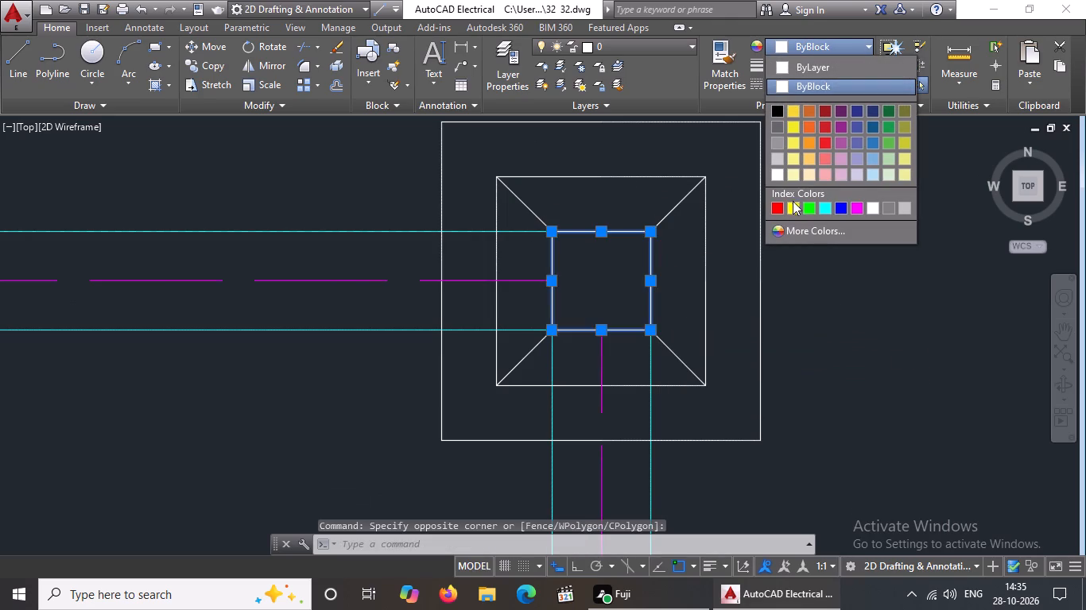
{"action": "left_click", "coordinate": [789, 207]}
{"action": "scroll", "coordinate": [595, 193], "scroll_direction": "down", "scroll_amount": 5}
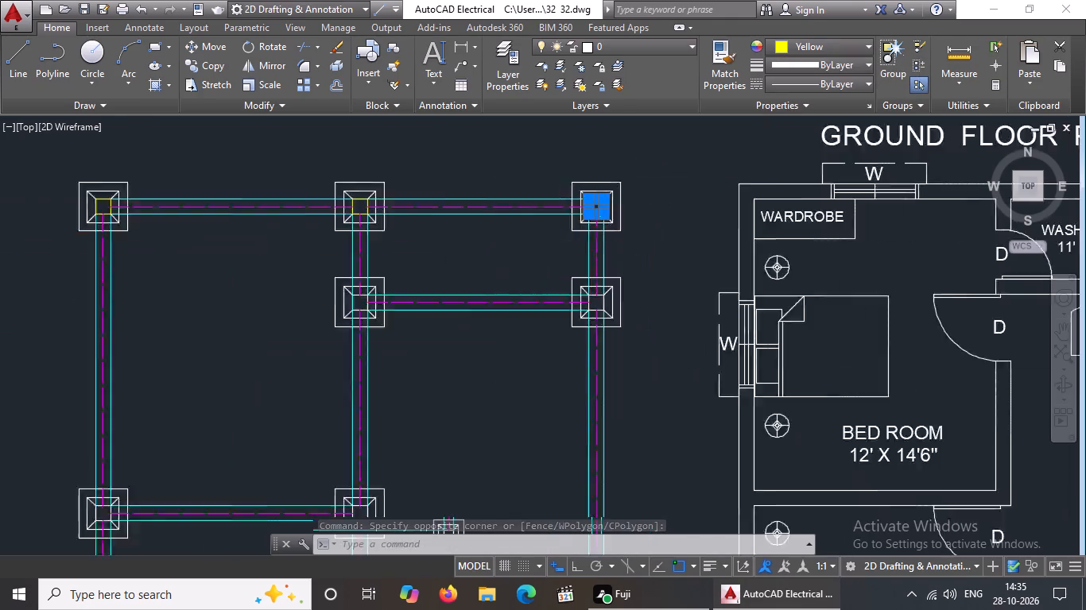
{"action": "key", "text": "Escape"}
Recolour the inner column square of the middle footing in the second row from the top as Yellow.
{"action": "scroll", "coordinate": [443, 259], "scroll_direction": "up", "scroll_amount": 6}
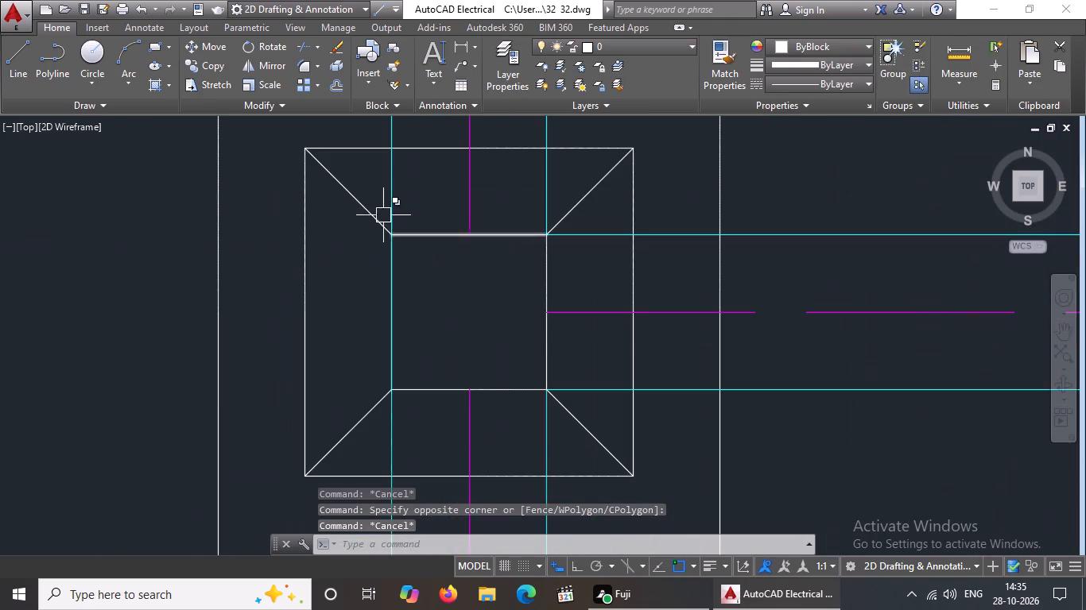
{"action": "left_click_drag", "start_coordinate": [366, 193], "coordinate": [366, 202]}
{"action": "left_click", "coordinate": [560, 419]}
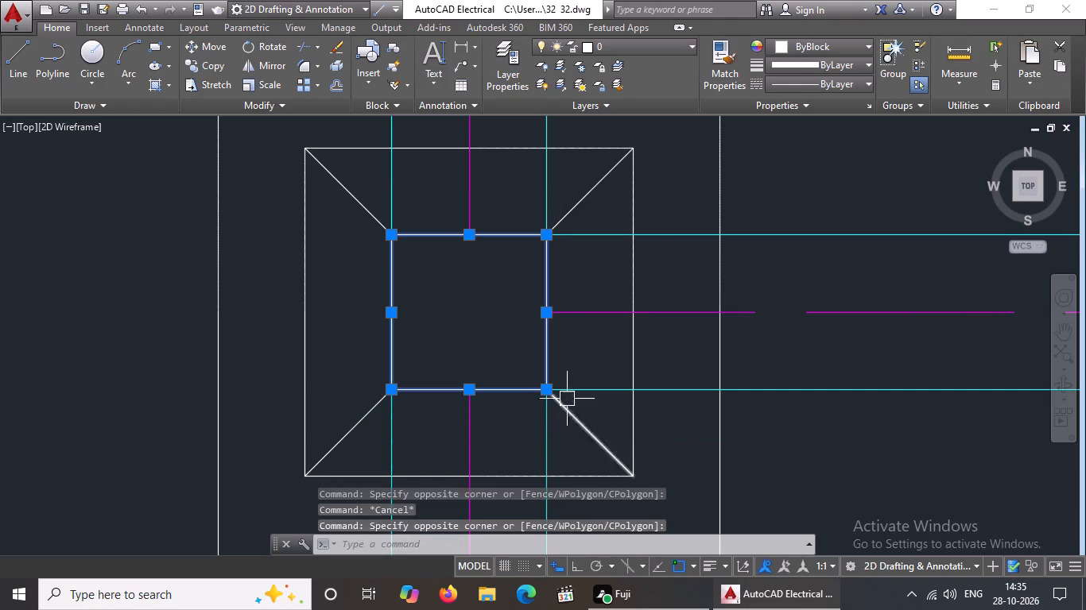
{"action": "left_click", "coordinate": [811, 44]}
{"action": "left_click", "coordinate": [794, 207]}
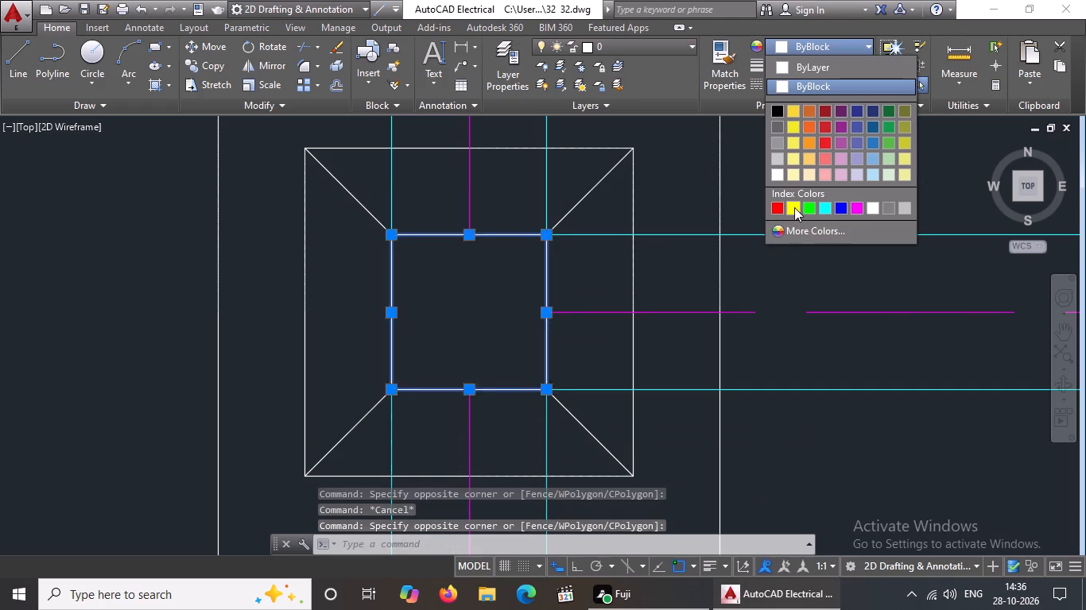
{"action": "key", "text": "Escape"}
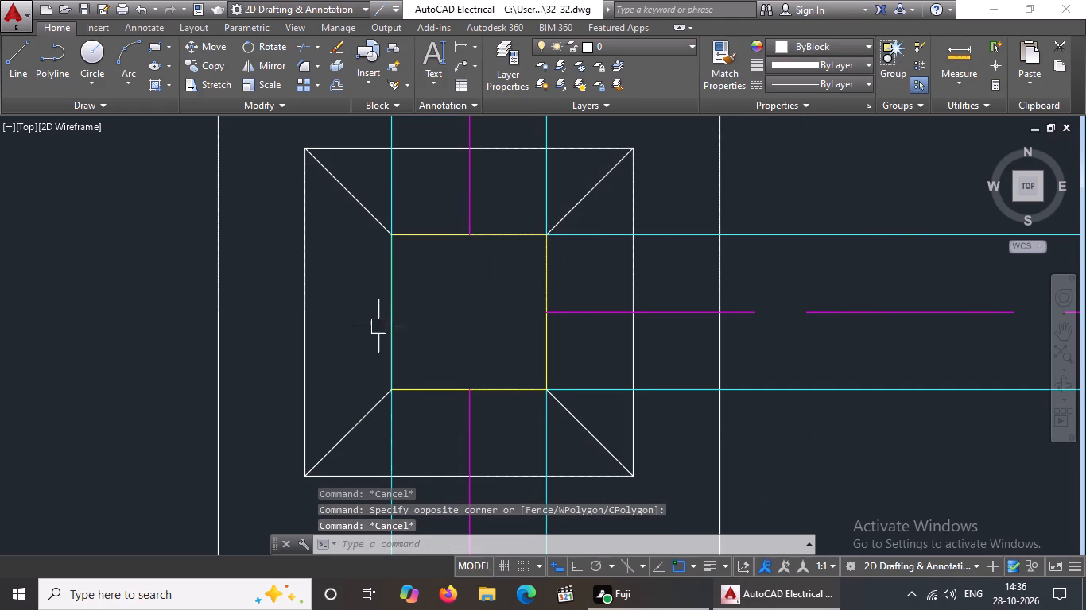
Stretch the left cyan beam line's top end at the second-row middle footing down to the inner square's lower-left corner.
{"action": "left_click", "coordinate": [390, 310]}
{"action": "key", "text": "Escape"}
{"action": "scroll", "coordinate": [573, 225], "scroll_direction": "down", "scroll_amount": 3}
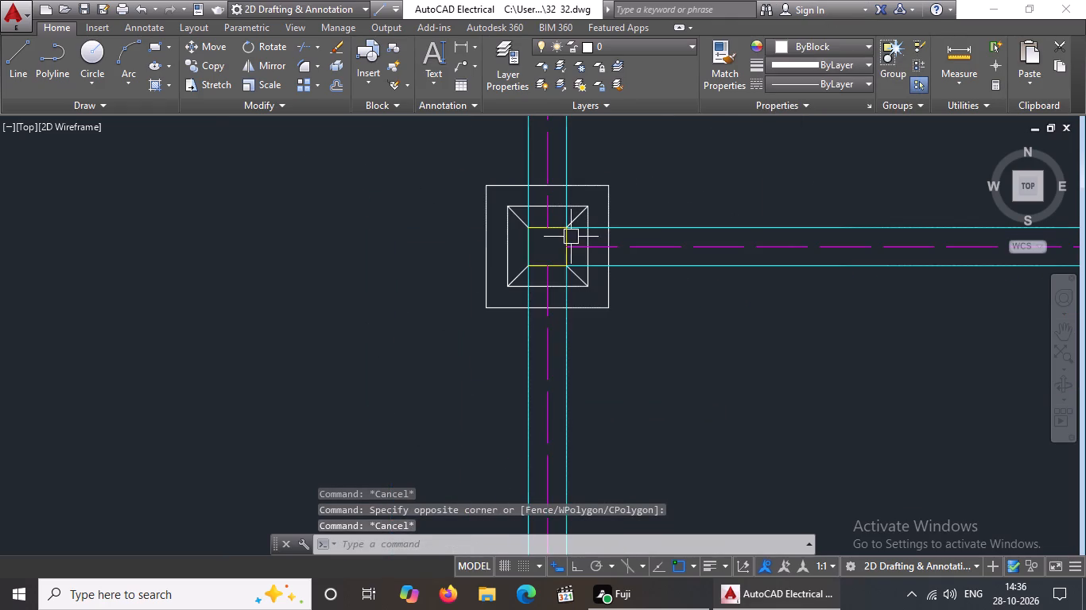
{"action": "left_click", "coordinate": [526, 337]}
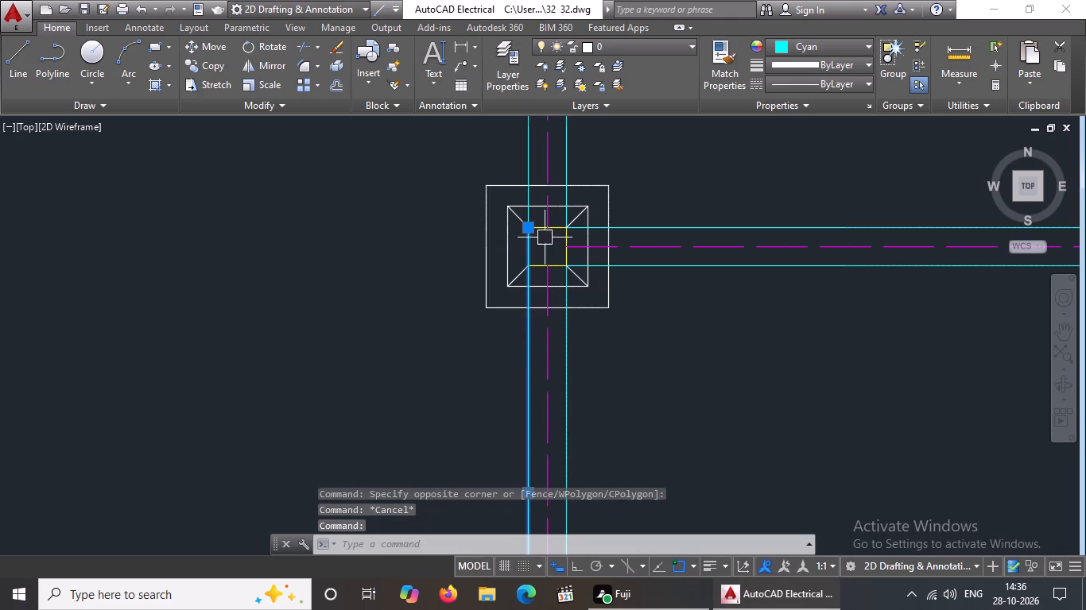
{"action": "scroll", "coordinate": [537, 223], "scroll_direction": "up", "scroll_amount": 5}
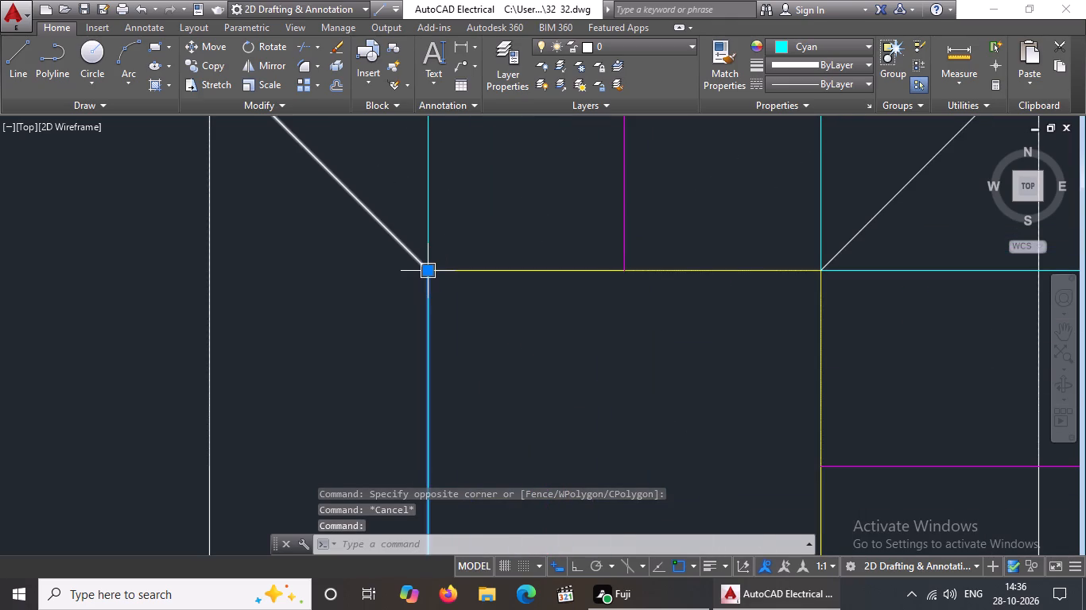
{"action": "left_click", "coordinate": [425, 268]}
{"action": "scroll", "coordinate": [426, 268], "scroll_direction": "down", "scroll_amount": 3}
{"action": "left_click", "coordinate": [426, 379]}
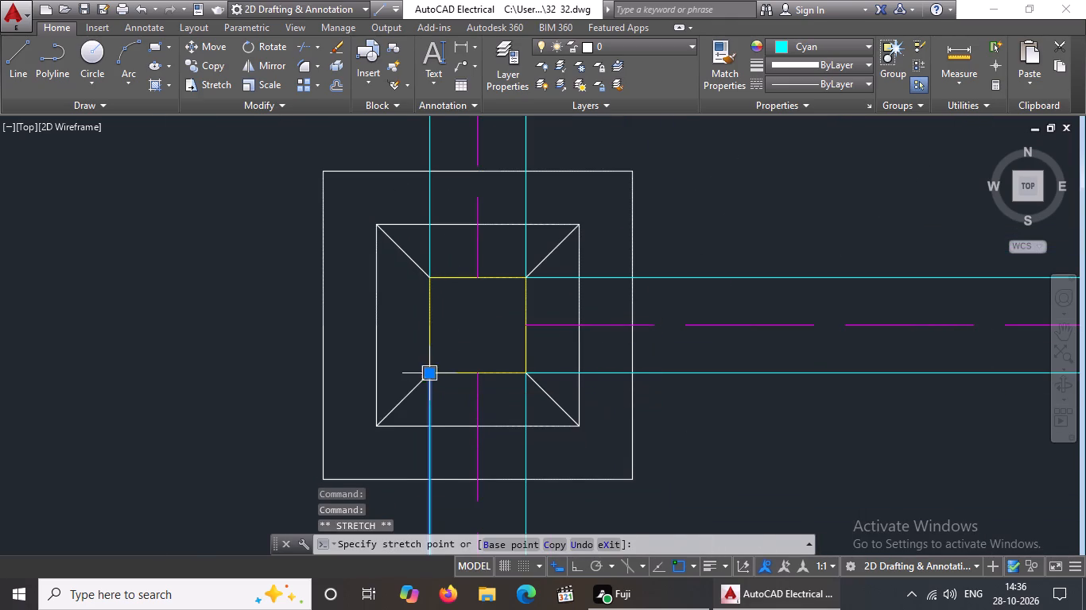
{"action": "scroll", "coordinate": [559, 264], "scroll_direction": "down", "scroll_amount": 5}
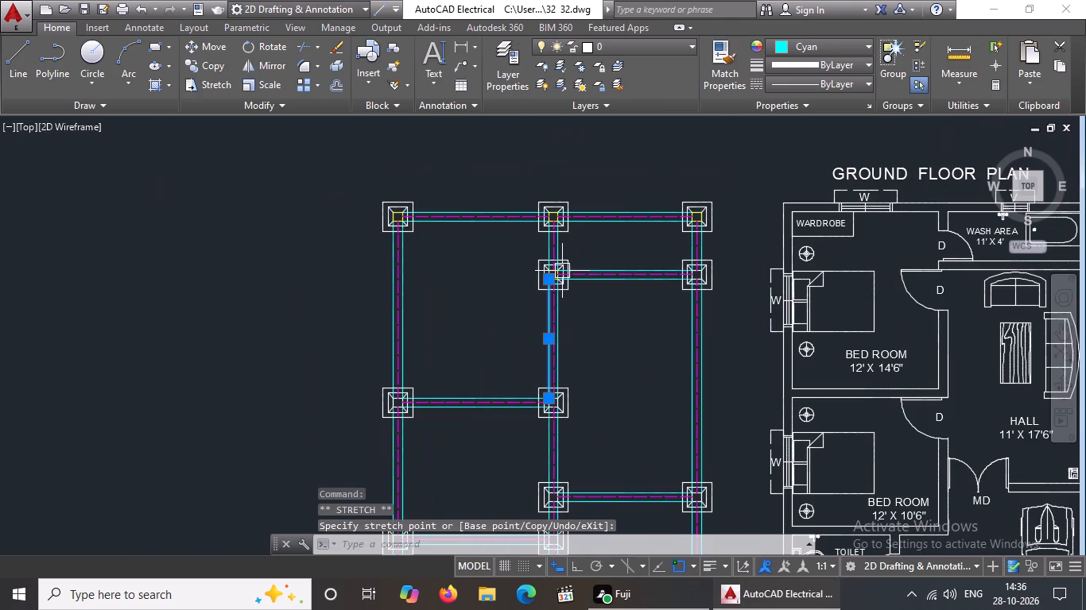
{"action": "key", "text": "Escape"}
Set the inner column square of the right footing in the second row from the top to Yellow.
{"action": "scroll", "coordinate": [710, 284], "scroll_direction": "up", "scroll_amount": 3}
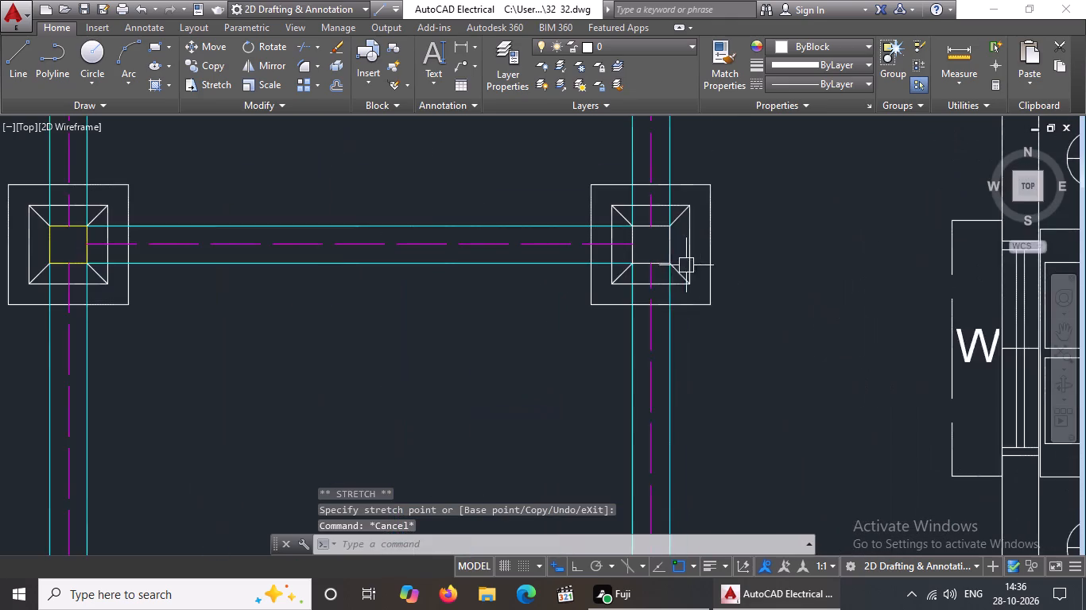
{"action": "scroll", "coordinate": [632, 261], "scroll_direction": "up", "scroll_amount": 2}
{"action": "key", "text": "Escape"}
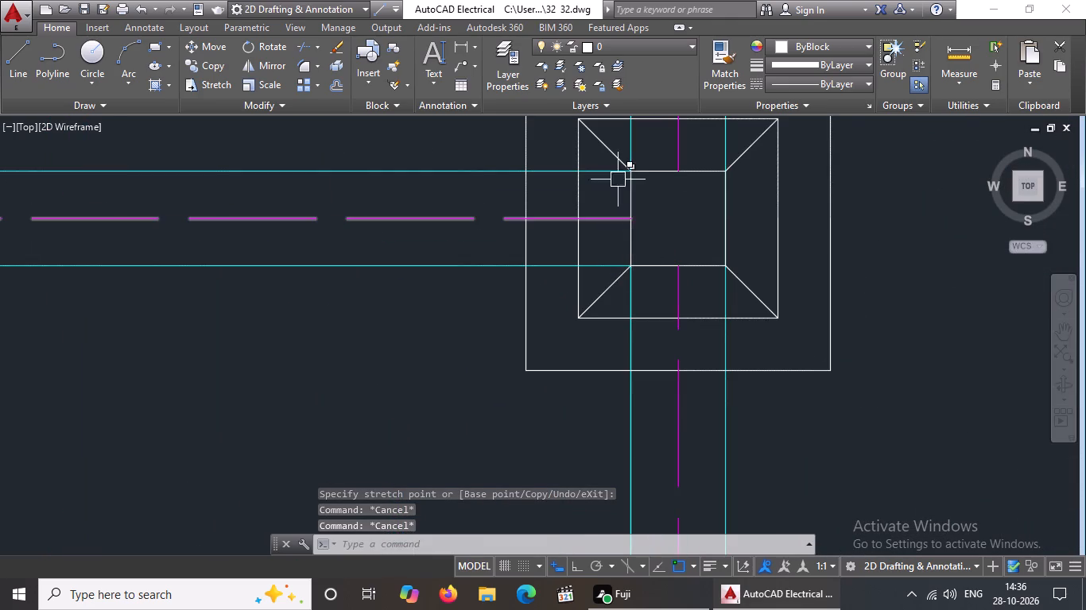
{"action": "scroll", "coordinate": [616, 160], "scroll_direction": "up", "scroll_amount": 2}
{"action": "scroll", "coordinate": [628, 141], "scroll_direction": "down", "scroll_amount": 3}
{"action": "scroll", "coordinate": [628, 139], "scroll_direction": "up", "scroll_amount": 3}
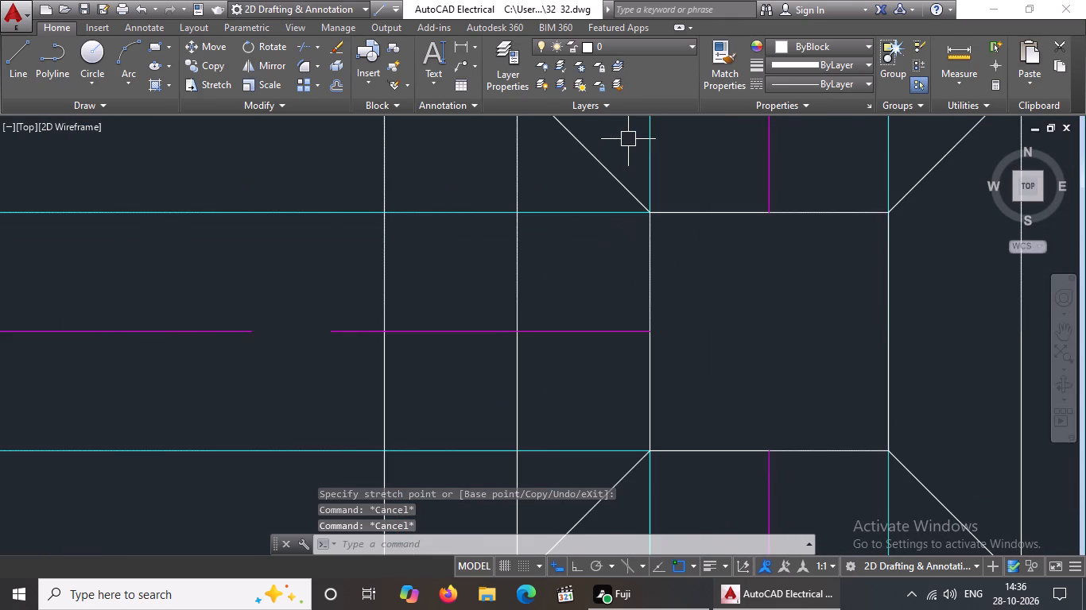
{"action": "left_click", "coordinate": [606, 143]}
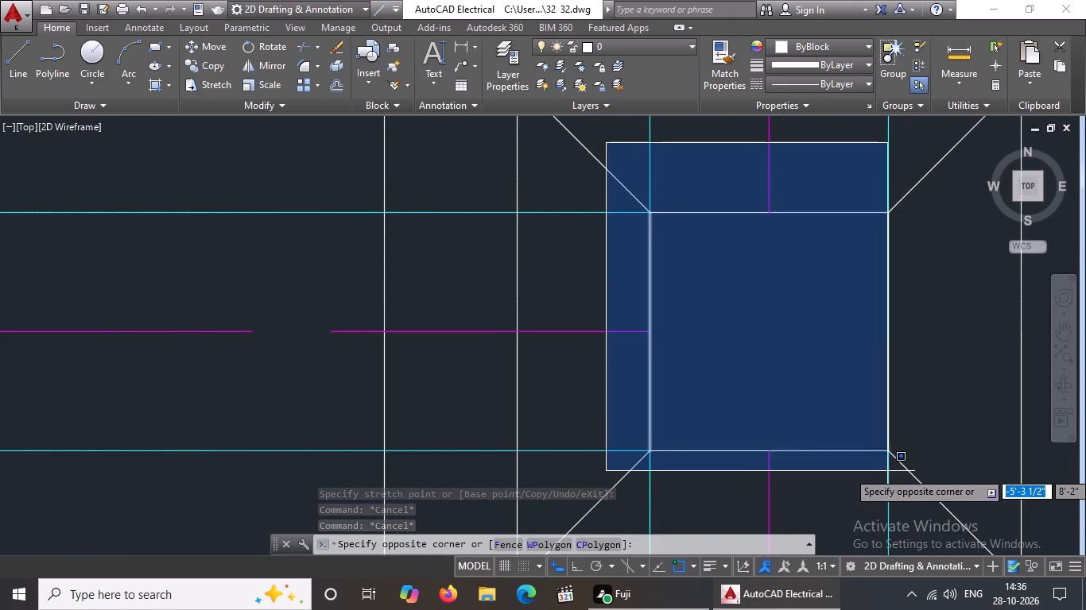
{"action": "left_click", "coordinate": [917, 461]}
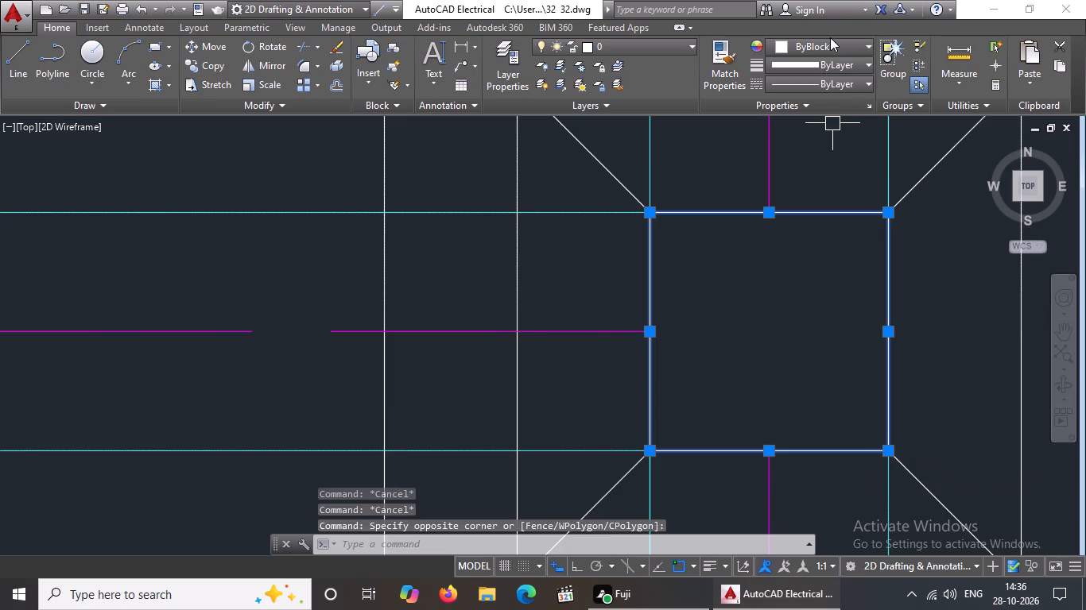
{"action": "left_click", "coordinate": [830, 37]}
{"action": "left_click", "coordinate": [832, 45]}
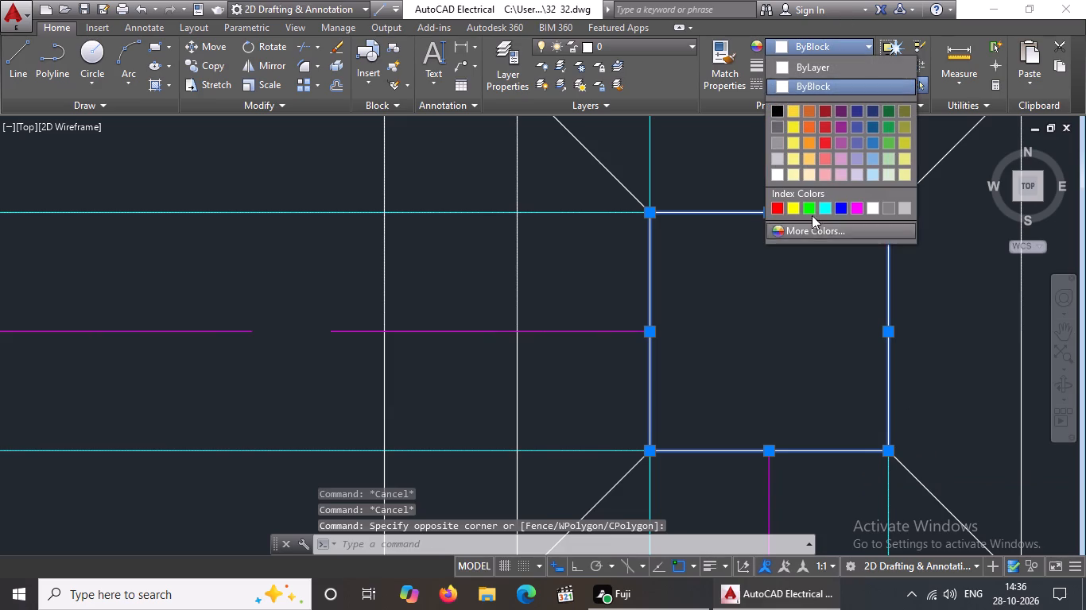
{"action": "left_click", "coordinate": [789, 206]}
{"action": "scroll", "coordinate": [766, 245], "scroll_direction": "down", "scroll_amount": 3}
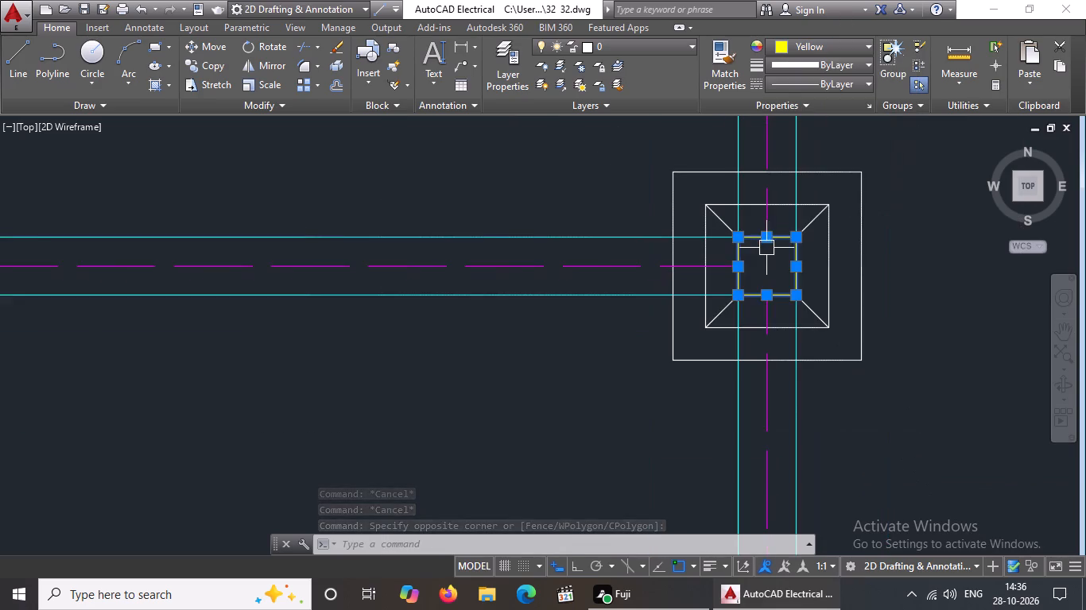
{"action": "key", "text": "Escape"}
Change the inner column square of the middle footing in the third row from the top to Yellow.
{"action": "scroll", "coordinate": [775, 234], "scroll_direction": "down", "scroll_amount": 3}
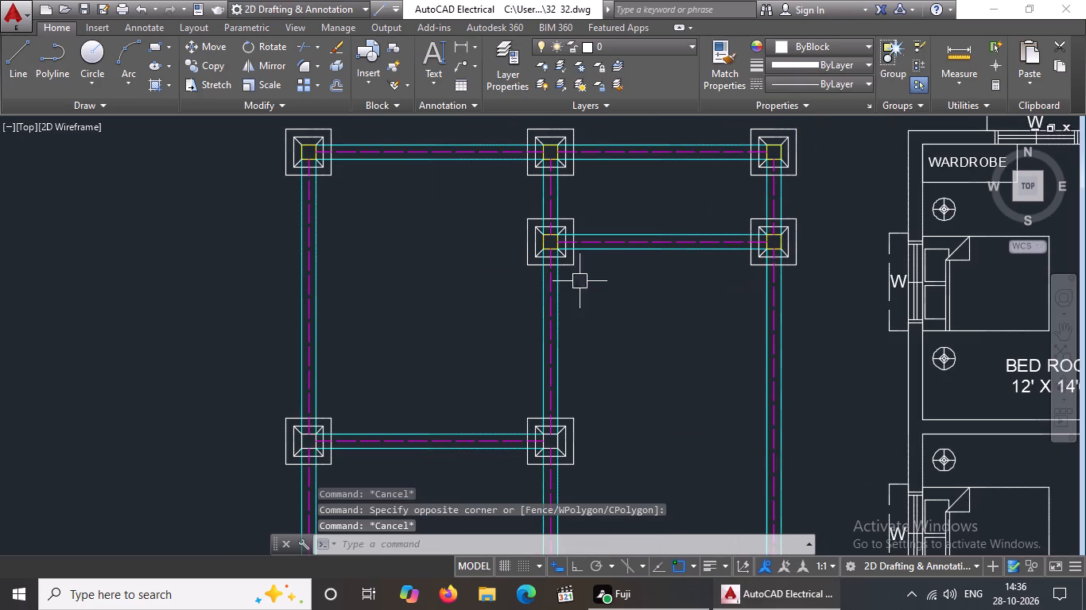
{"action": "scroll", "coordinate": [576, 504], "scroll_direction": "up", "scroll_amount": 2}
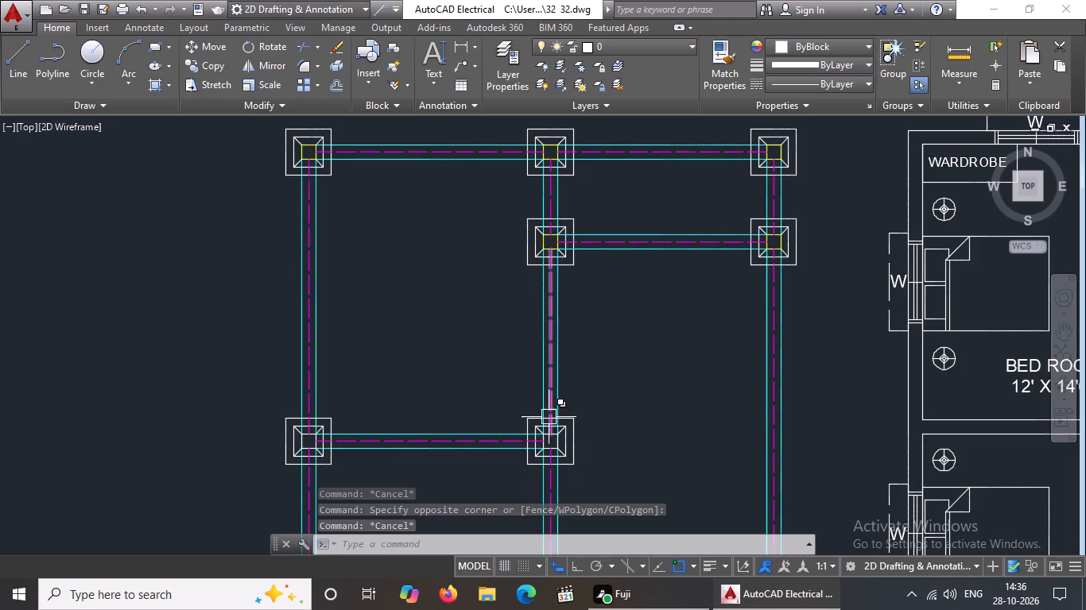
{"action": "scroll", "coordinate": [554, 462], "scroll_direction": "up", "scroll_amount": 5}
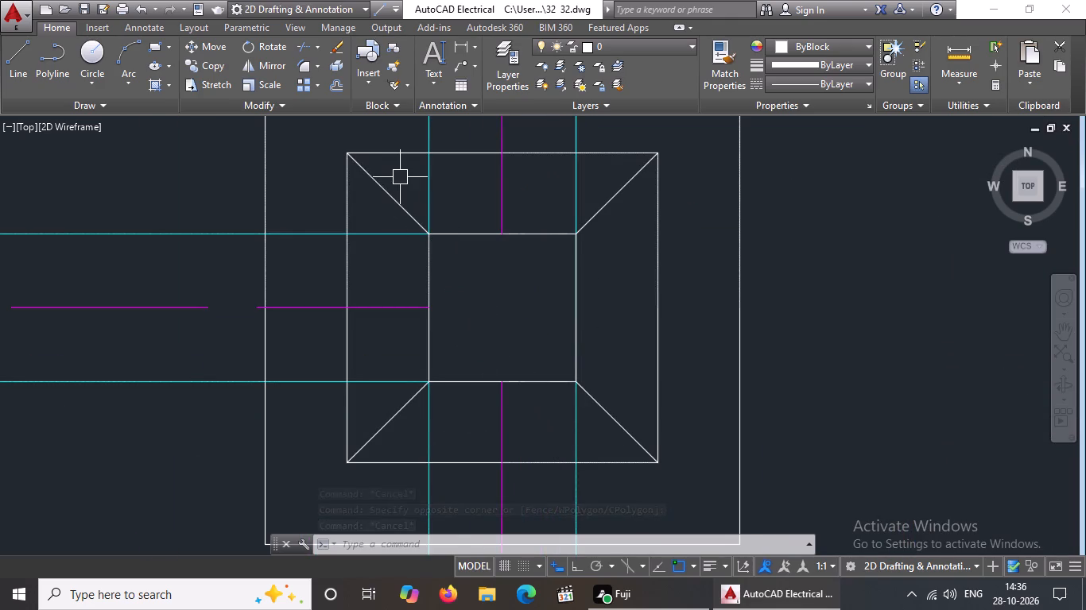
{"action": "left_click", "coordinate": [400, 176]}
{"action": "left_click", "coordinate": [590, 422]}
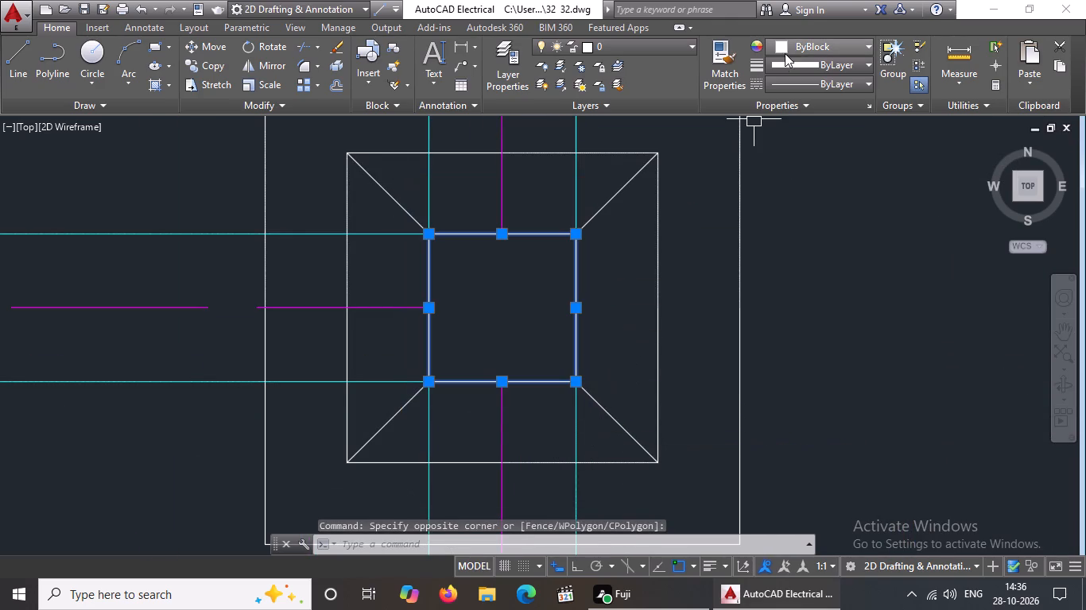
{"action": "left_click", "coordinate": [789, 46]}
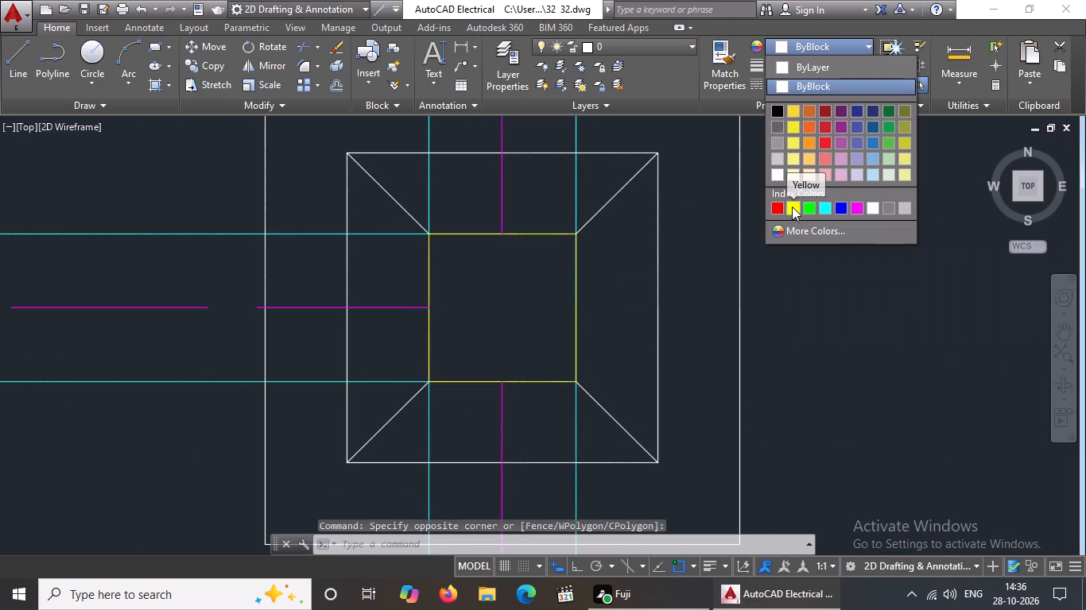
{"action": "left_click", "coordinate": [792, 205]}
{"action": "key", "text": "Escape"}
Recolour the inner column square of the left footing in the third row from the top as Yellow.
{"action": "scroll", "coordinate": [551, 279], "scroll_direction": "down", "scroll_amount": 4}
{"action": "scroll", "coordinate": [208, 296], "scroll_direction": "up", "scroll_amount": 3}
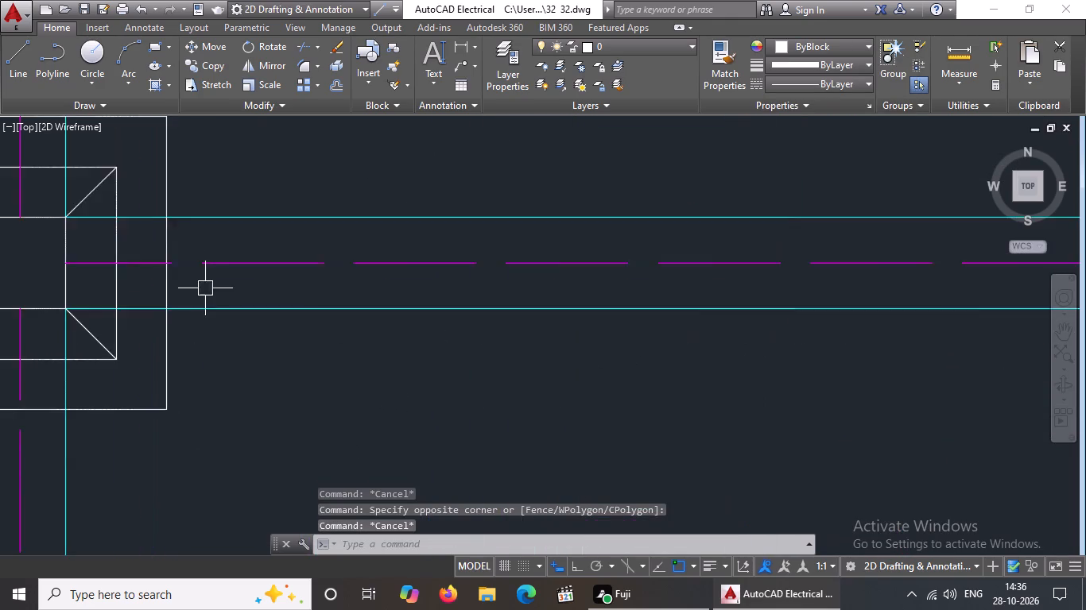
{"action": "scroll", "coordinate": [147, 265], "scroll_direction": "down", "scroll_amount": 3}
{"action": "scroll", "coordinate": [89, 260], "scroll_direction": "up", "scroll_amount": 4}
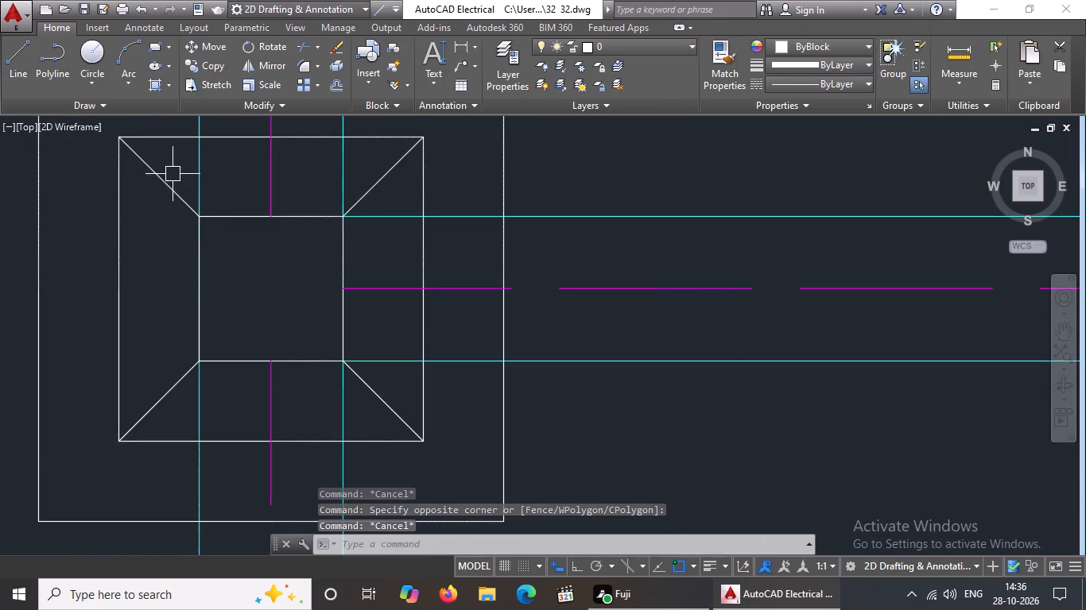
{"action": "left_click", "coordinate": [173, 172]}
{"action": "left_click", "coordinate": [382, 384]}
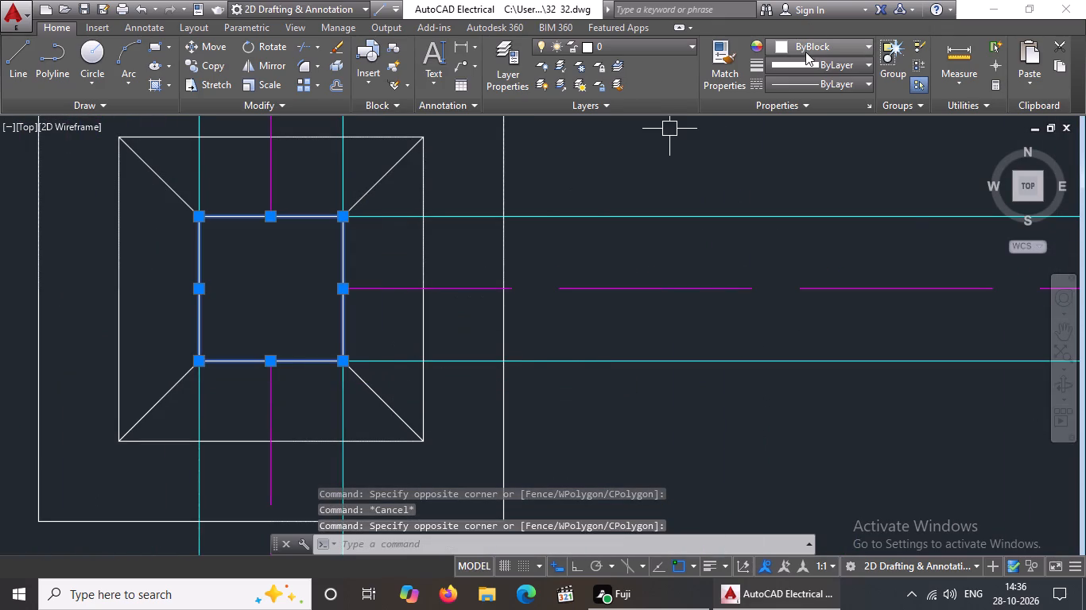
{"action": "left_click", "coordinate": [806, 42]}
{"action": "left_click", "coordinate": [792, 209]}
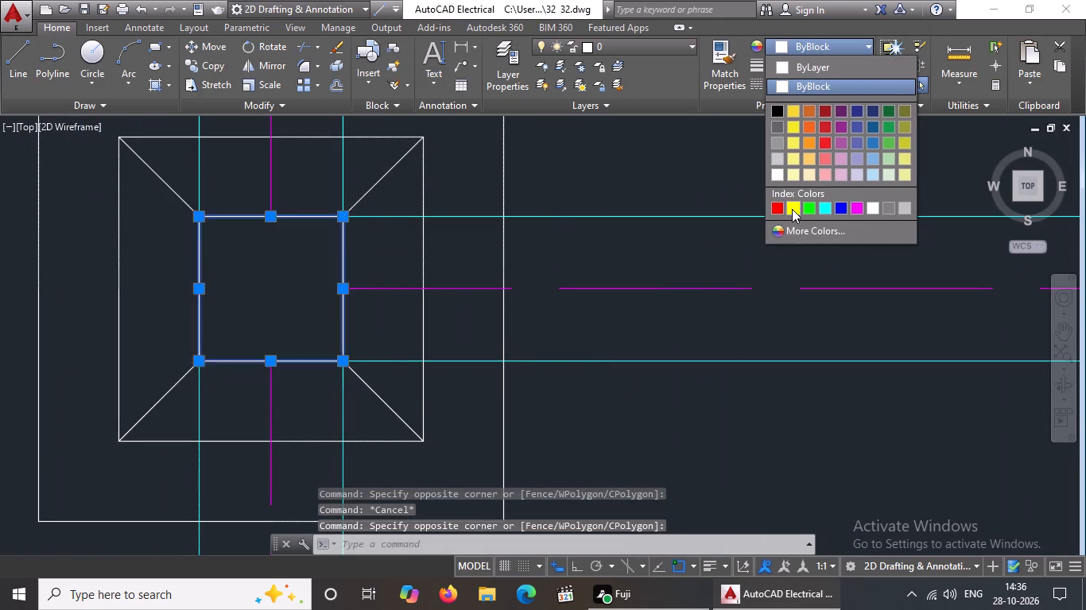
{"action": "scroll", "coordinate": [532, 225], "scroll_direction": "down", "scroll_amount": 4}
{"action": "key", "text": "Escape"}
Set the inner column square of the middle-line footing in the fourth row from the top to Yellow.
{"action": "scroll", "coordinate": [564, 265], "scroll_direction": "down", "scroll_amount": 2}
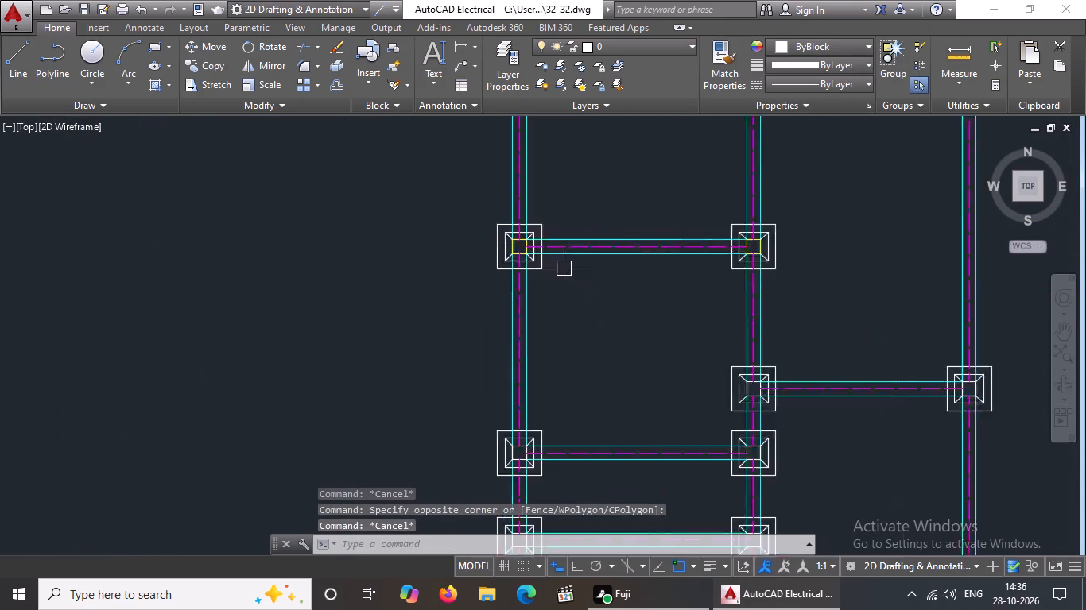
{"action": "scroll", "coordinate": [700, 360], "scroll_direction": "up", "scroll_amount": 3}
{"action": "scroll", "coordinate": [638, 307], "scroll_direction": "up", "scroll_amount": 3}
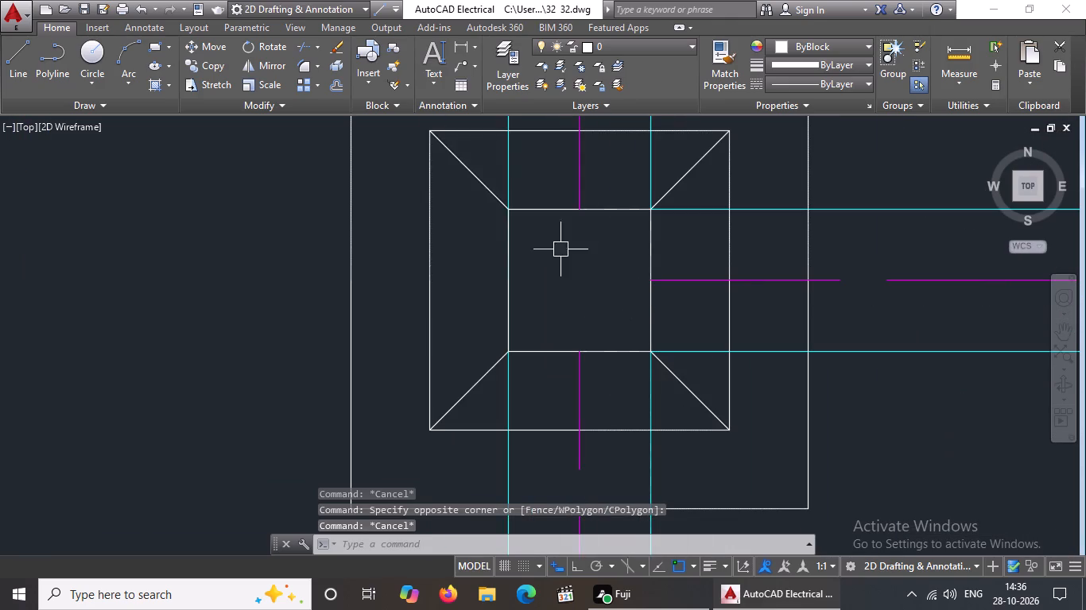
{"action": "left_click", "coordinate": [479, 162]}
{"action": "left_click", "coordinate": [681, 392]}
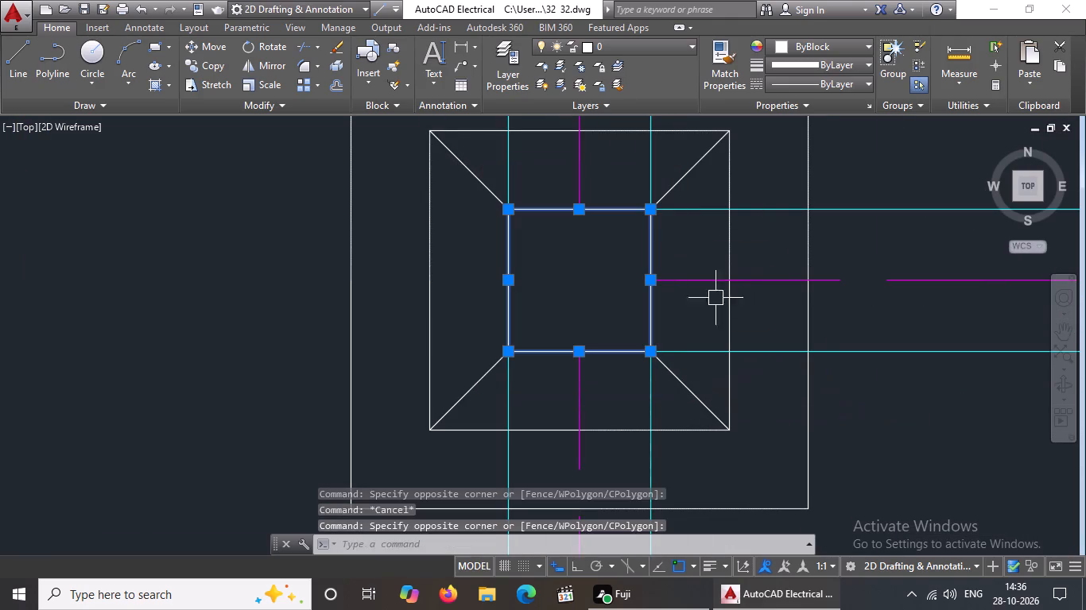
{"action": "left_click", "coordinate": [818, 41]}
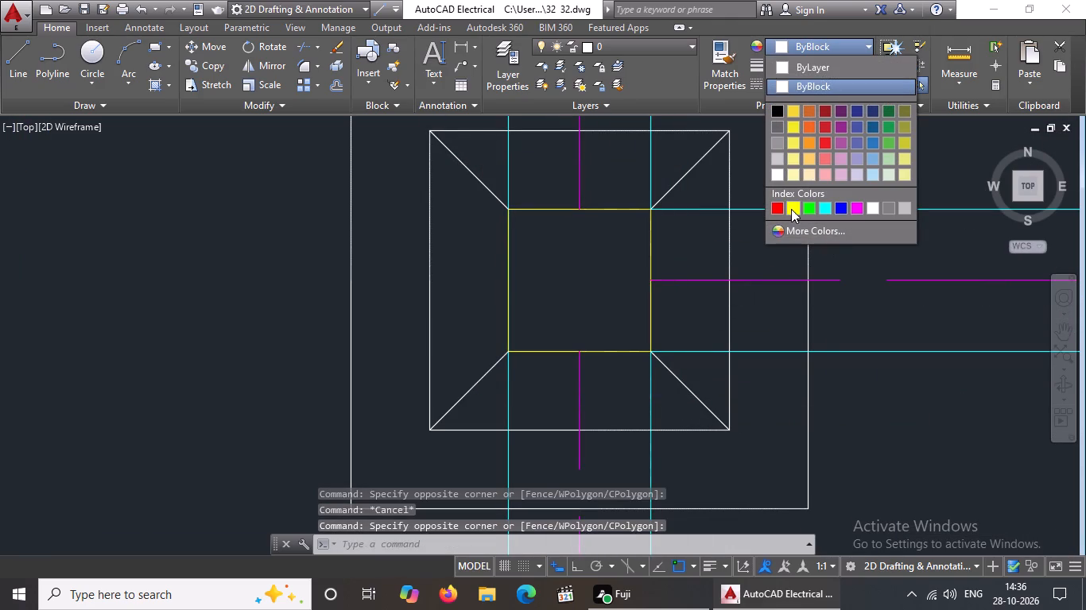
{"action": "left_click", "coordinate": [792, 206]}
{"action": "scroll", "coordinate": [665, 219], "scroll_direction": "down", "scroll_amount": 4}
{"action": "key", "text": "Escape"}
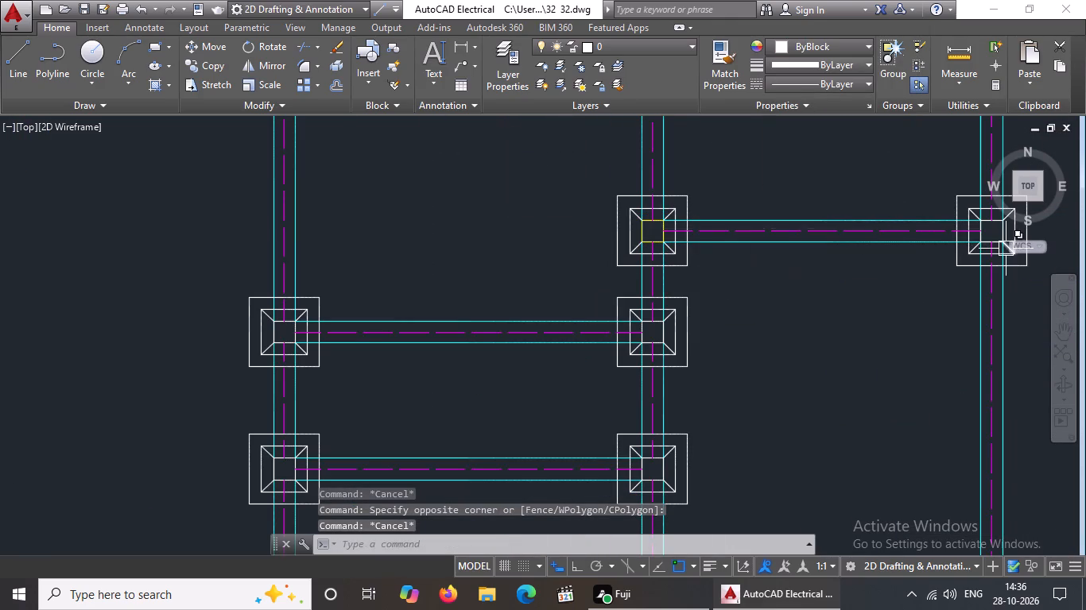
Change the inner column square of the right footing in the fourth row from the top to Yellow.
{"action": "scroll", "coordinate": [986, 257], "scroll_direction": "down", "scroll_amount": 4}
{"action": "scroll", "coordinate": [979, 264], "scroll_direction": "up", "scroll_amount": 6}
{"action": "scroll", "coordinate": [925, 261], "scroll_direction": "down", "scroll_amount": 4}
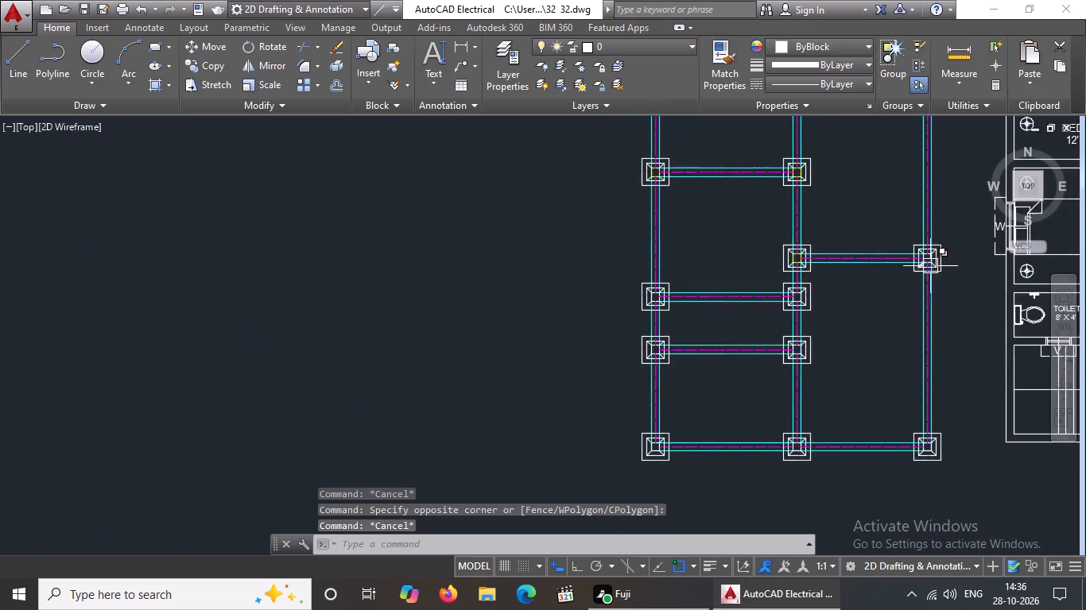
{"action": "scroll", "coordinate": [957, 257], "scroll_direction": "up", "scroll_amount": 4}
{"action": "scroll", "coordinate": [802, 248], "scroll_direction": "up", "scroll_amount": 2}
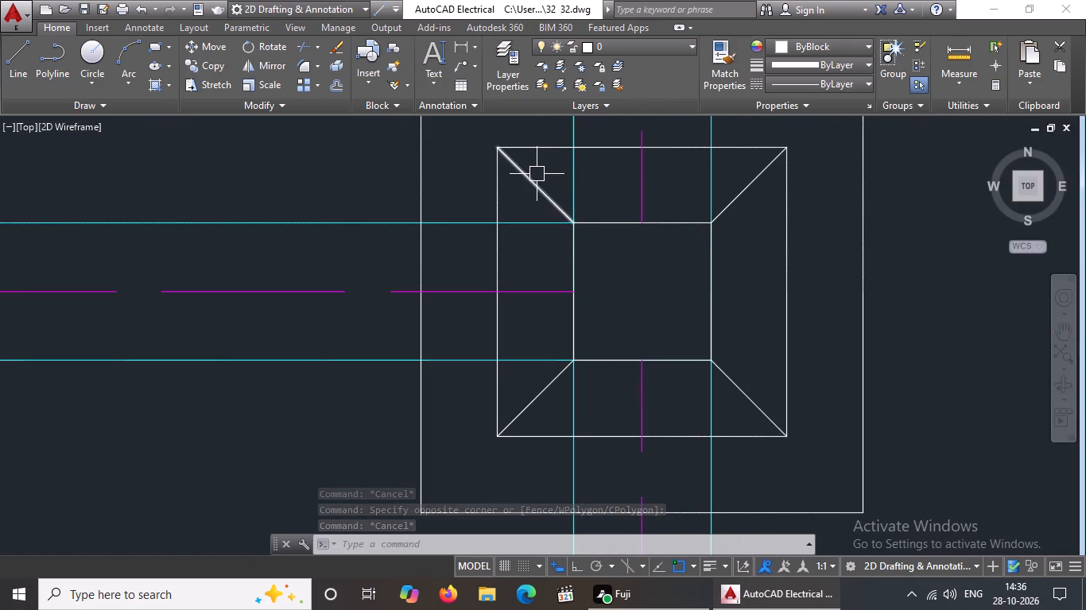
{"action": "left_click", "coordinate": [540, 169]}
{"action": "left_click", "coordinate": [723, 395]}
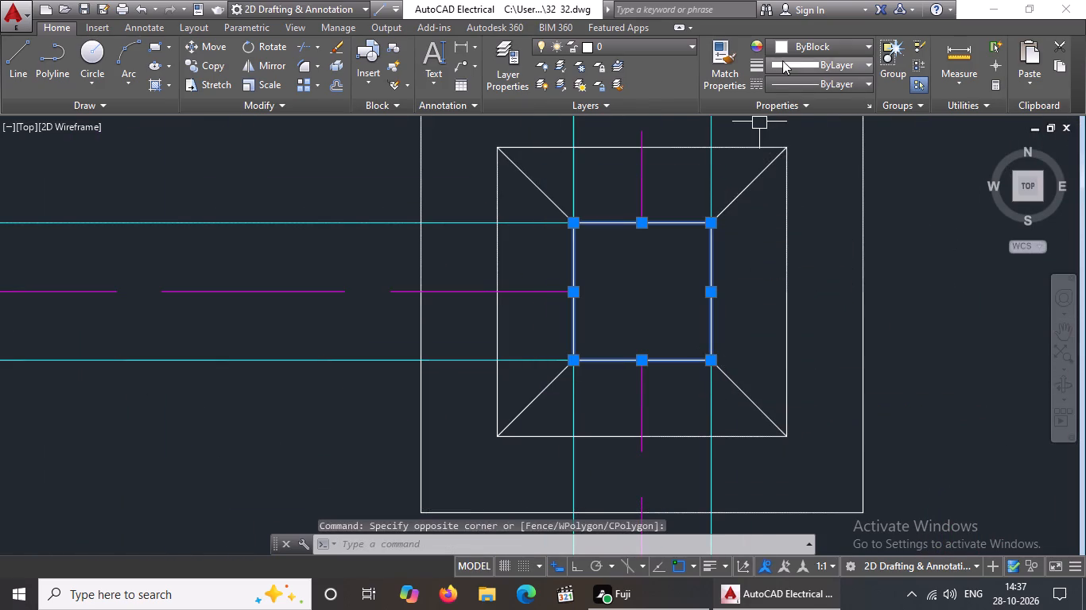
{"action": "left_click", "coordinate": [788, 45]}
{"action": "left_click", "coordinate": [796, 201]}
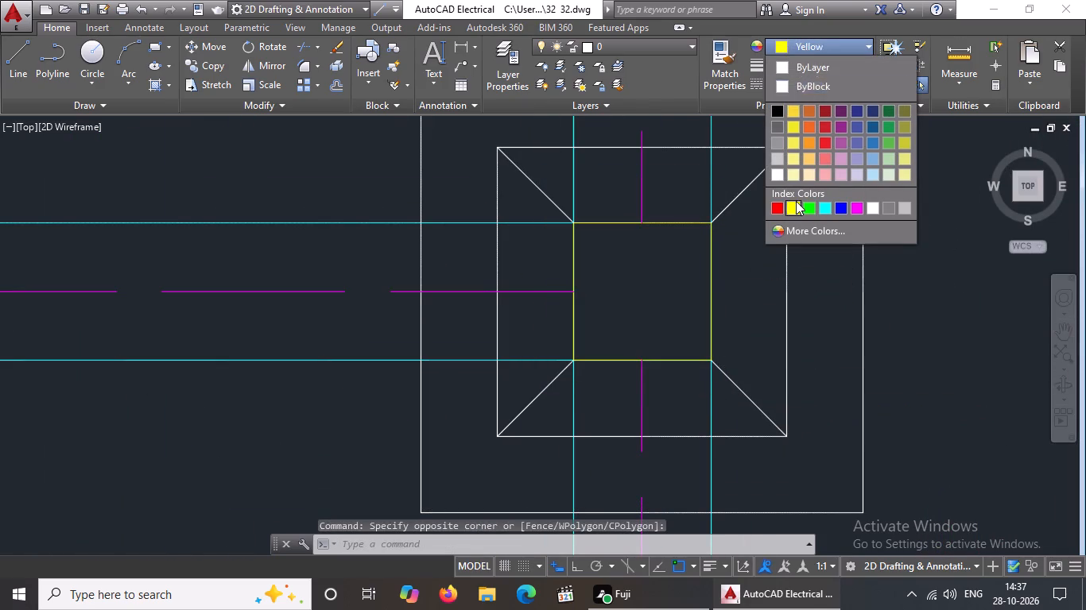
{"action": "scroll", "coordinate": [769, 222], "scroll_direction": "down", "scroll_amount": 3}
{"action": "key", "text": "Escape"}
Recolour the inner column square of the middle-line footing in the fifth row from the top as Yellow.
{"action": "scroll", "coordinate": [702, 286], "scroll_direction": "down", "scroll_amount": 2}
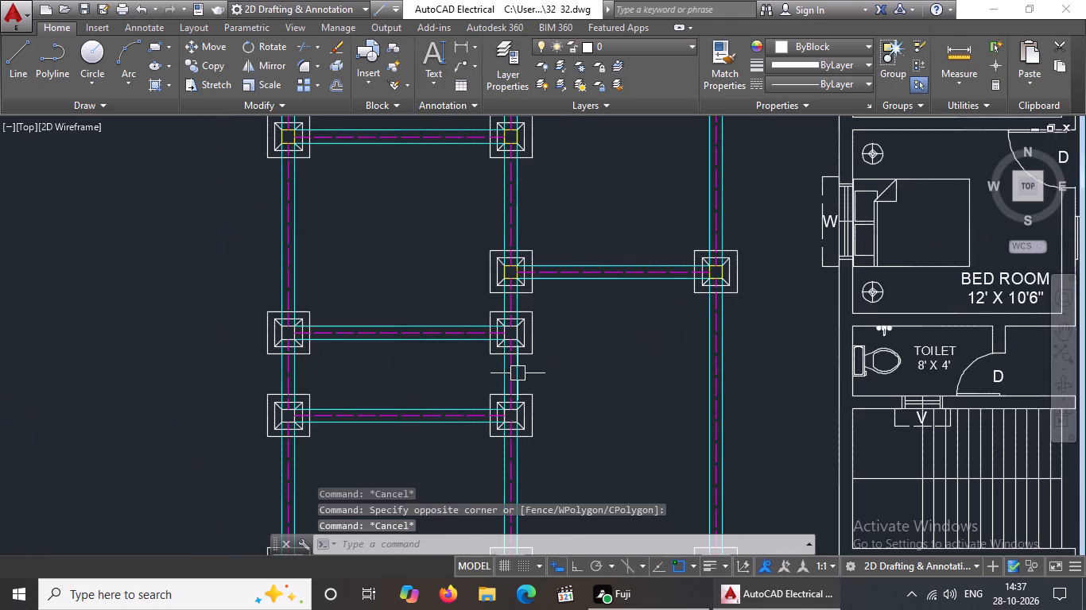
{"action": "scroll", "coordinate": [506, 361], "scroll_direction": "up", "scroll_amount": 3}
{"action": "scroll", "coordinate": [476, 231], "scroll_direction": "up", "scroll_amount": 2}
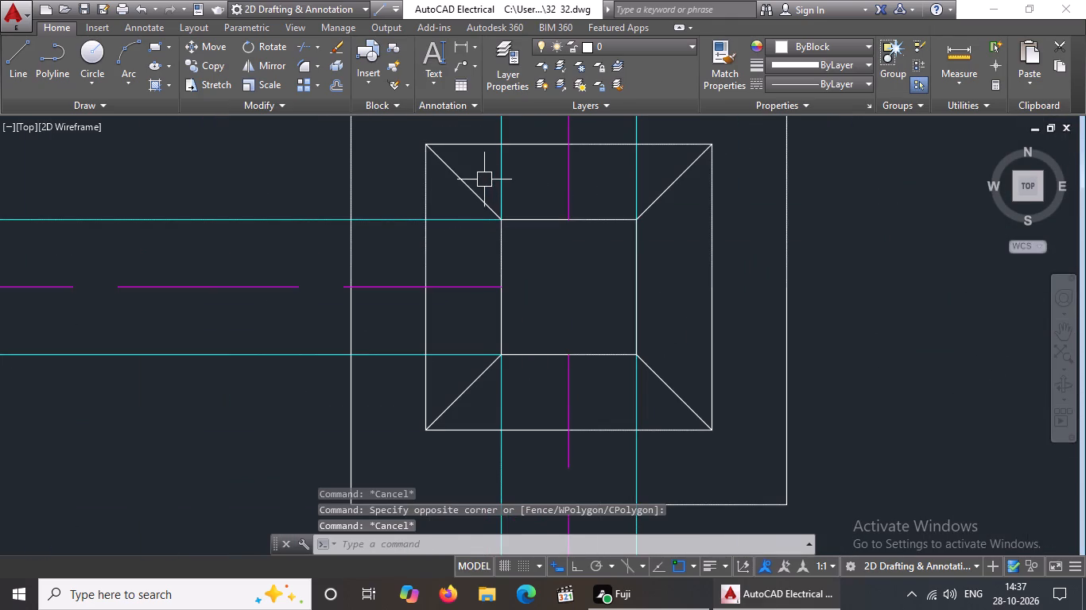
{"action": "left_click", "coordinate": [483, 180]}
{"action": "left_click", "coordinate": [660, 403]}
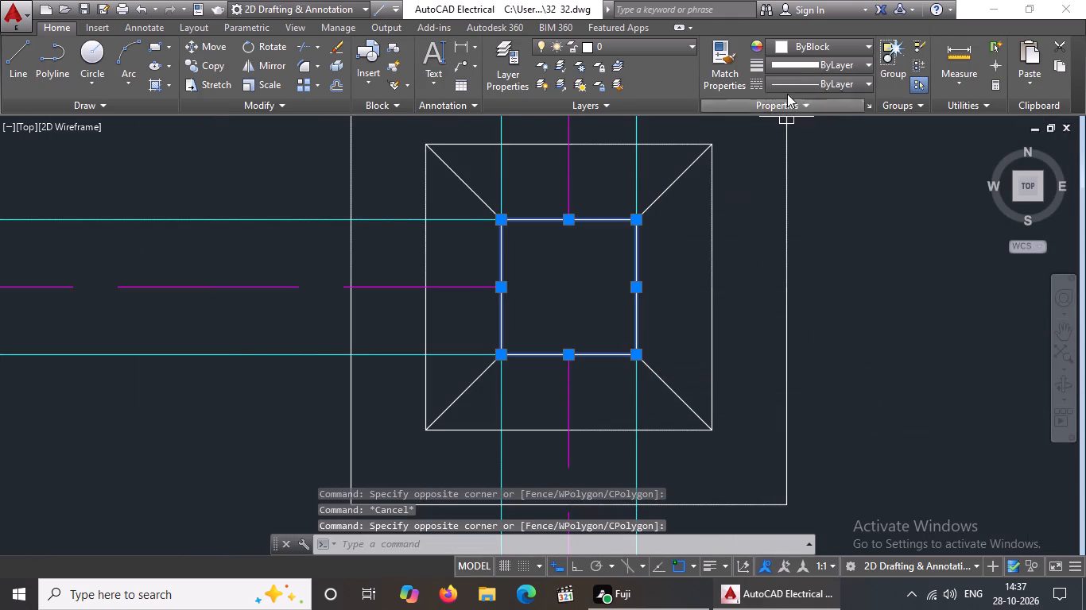
{"action": "left_click", "coordinate": [808, 35]}
{"action": "left_click", "coordinate": [809, 48]}
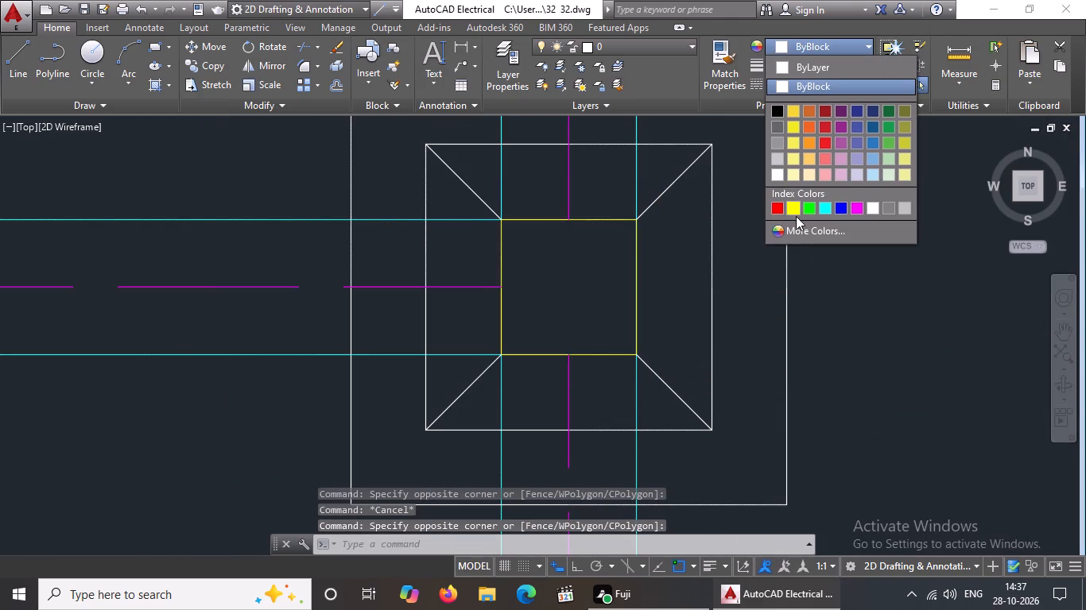
{"action": "left_click", "coordinate": [793, 207]}
{"action": "scroll", "coordinate": [740, 248], "scroll_direction": "down", "scroll_amount": 3}
{"action": "key", "text": "Escape"}
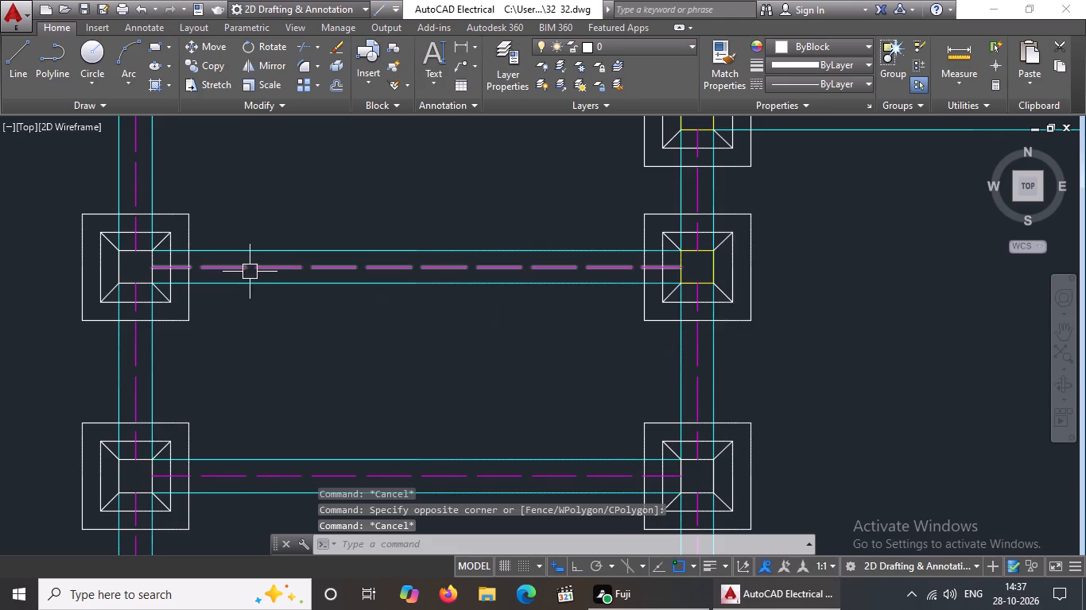
Set the inner column square of the left footing in the fifth row from the top to Yellow.
{"action": "scroll", "coordinate": [139, 262], "scroll_direction": "up", "scroll_amount": 2}
{"action": "scroll", "coordinate": [62, 202], "scroll_direction": "up", "scroll_amount": 1}
{"action": "left_click", "coordinate": [68, 198]}
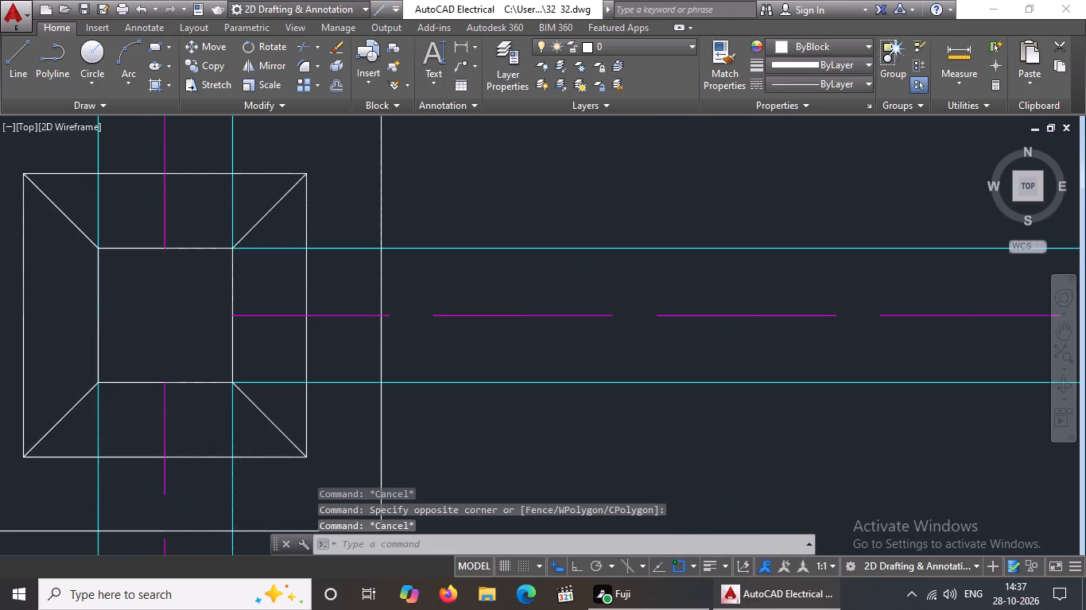
{"action": "left_click", "coordinate": [263, 409]}
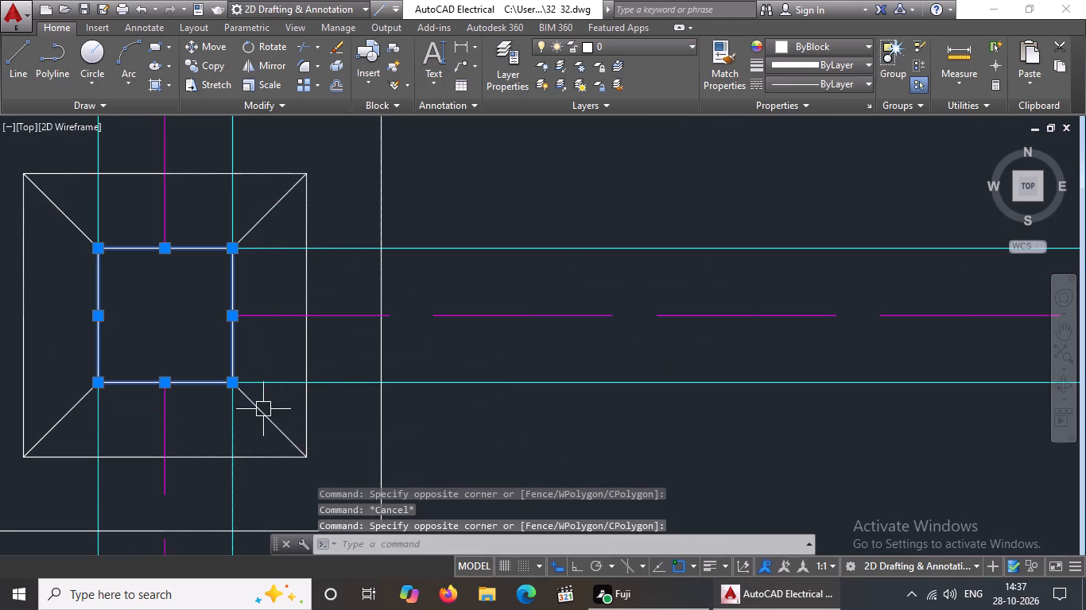
{"action": "left_click", "coordinate": [835, 48]}
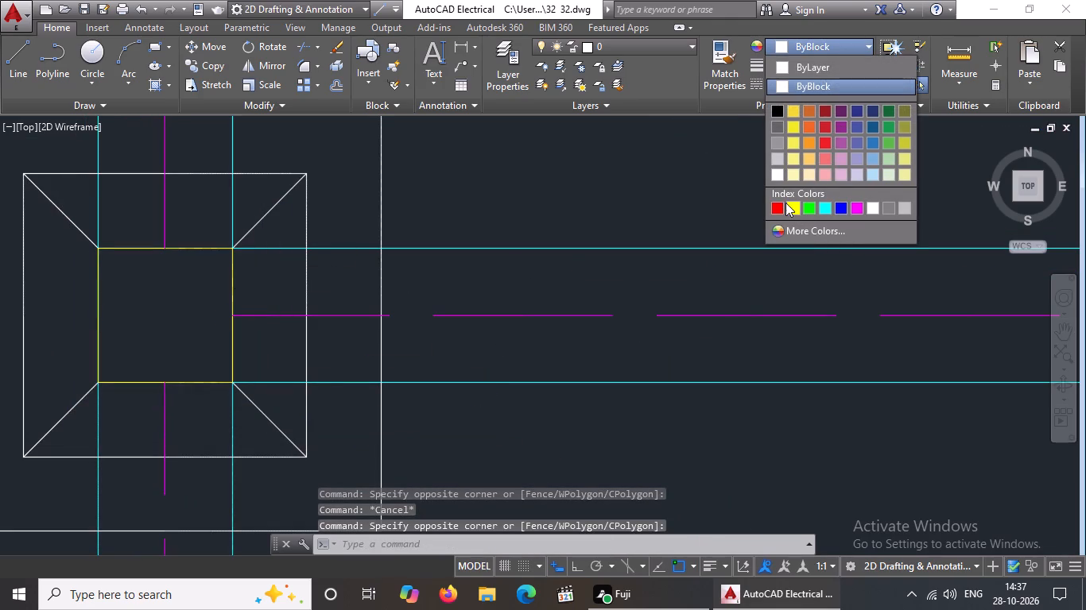
{"action": "left_click", "coordinate": [785, 203]}
{"action": "key", "text": "Escape"}
Set the inner column square of the left footing in the sixth row from the top to Yellow.
{"action": "scroll", "coordinate": [679, 226], "scroll_direction": "down", "scroll_amount": 3}
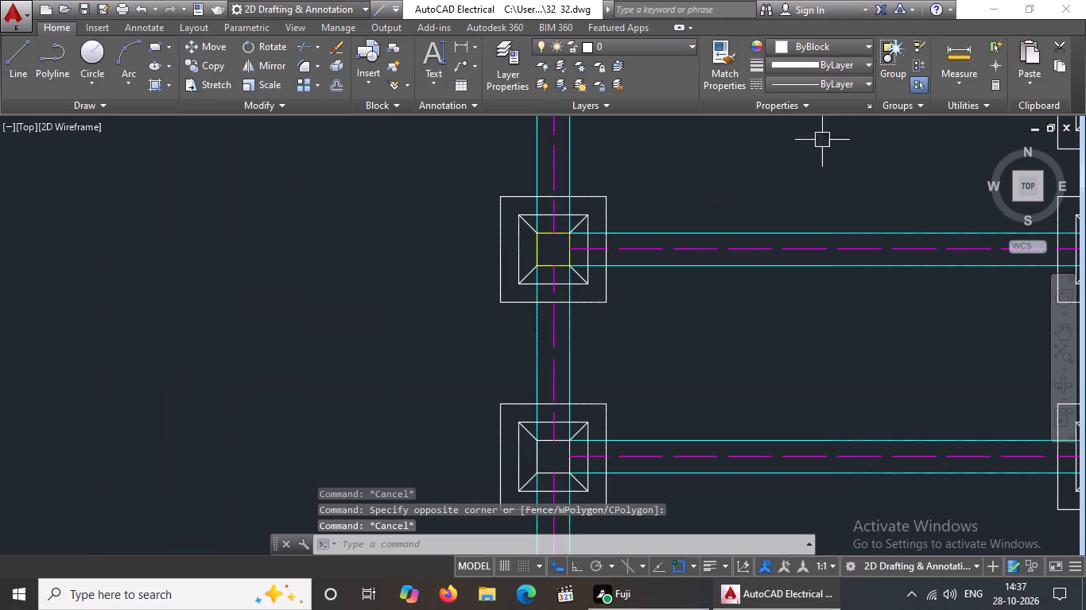
{"action": "scroll", "coordinate": [568, 338], "scroll_direction": "down", "scroll_amount": 2}
{"action": "scroll", "coordinate": [577, 407], "scroll_direction": "up", "scroll_amount": 3}
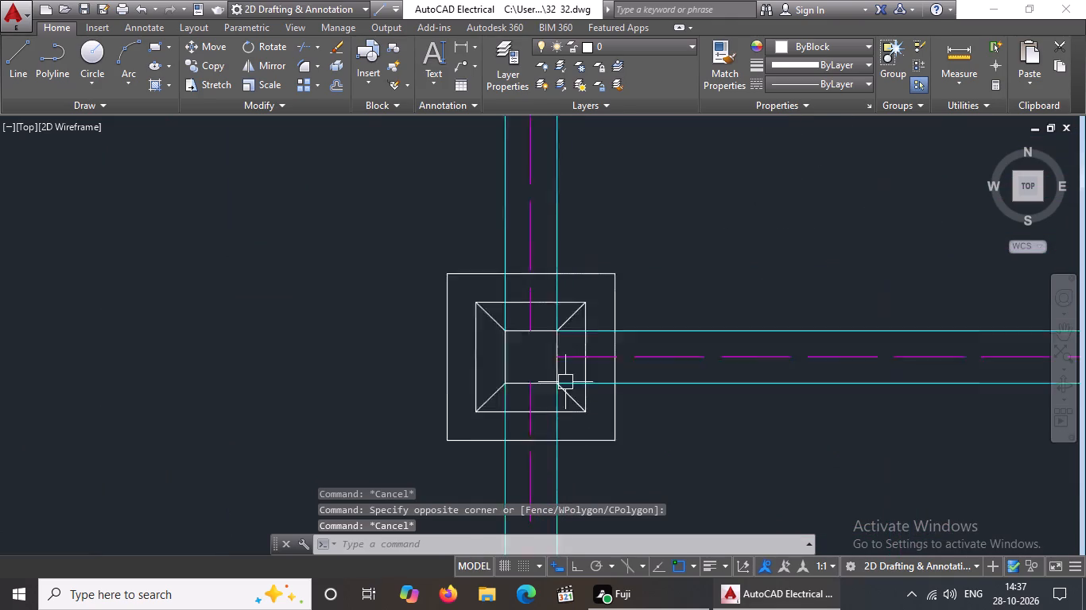
{"action": "scroll", "coordinate": [565, 382], "scroll_direction": "up", "scroll_amount": 1}
{"action": "scroll", "coordinate": [464, 307], "scroll_direction": "up", "scroll_amount": 2}
{"action": "left_click_drag", "start_coordinate": [435, 230], "coordinate": [435, 255]}
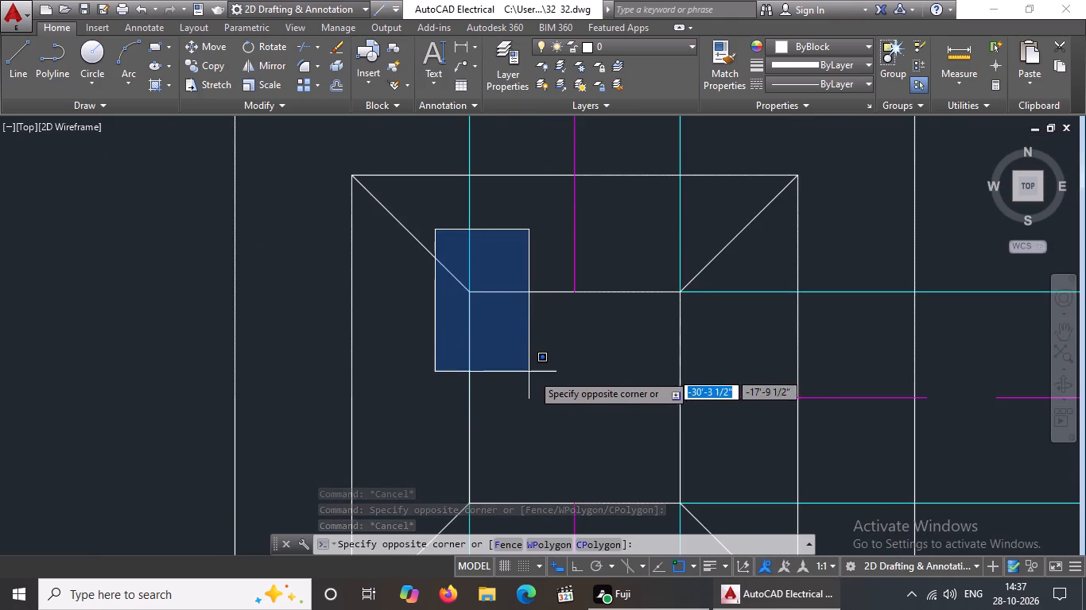
{"action": "scroll", "coordinate": [540, 380], "scroll_direction": "down", "scroll_amount": 3}
{"action": "left_click", "coordinate": [584, 427]}
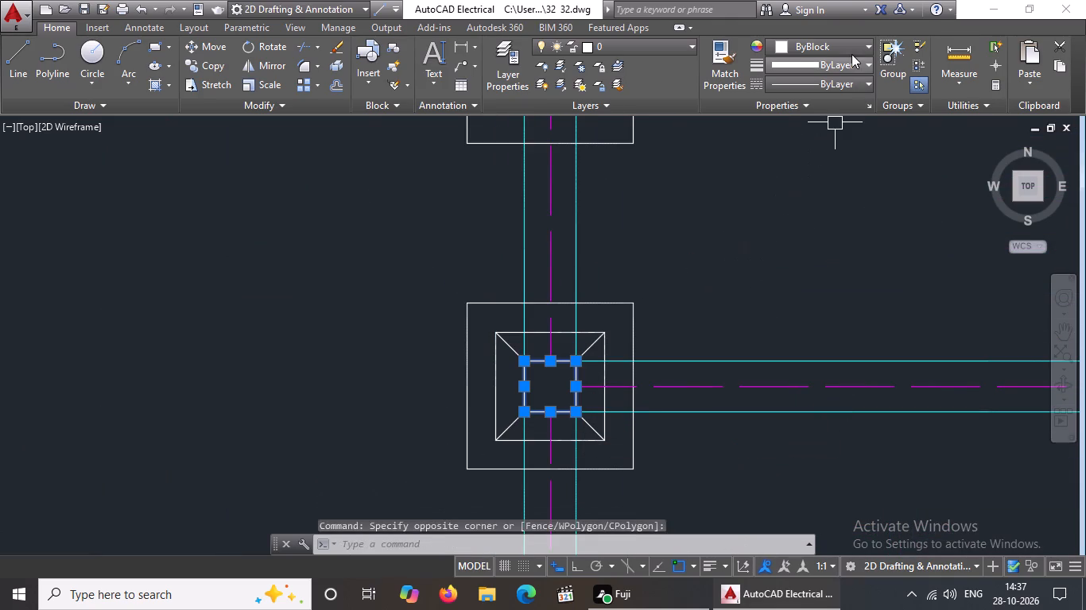
{"action": "left_click", "coordinate": [850, 48]}
{"action": "left_click", "coordinate": [793, 207]}
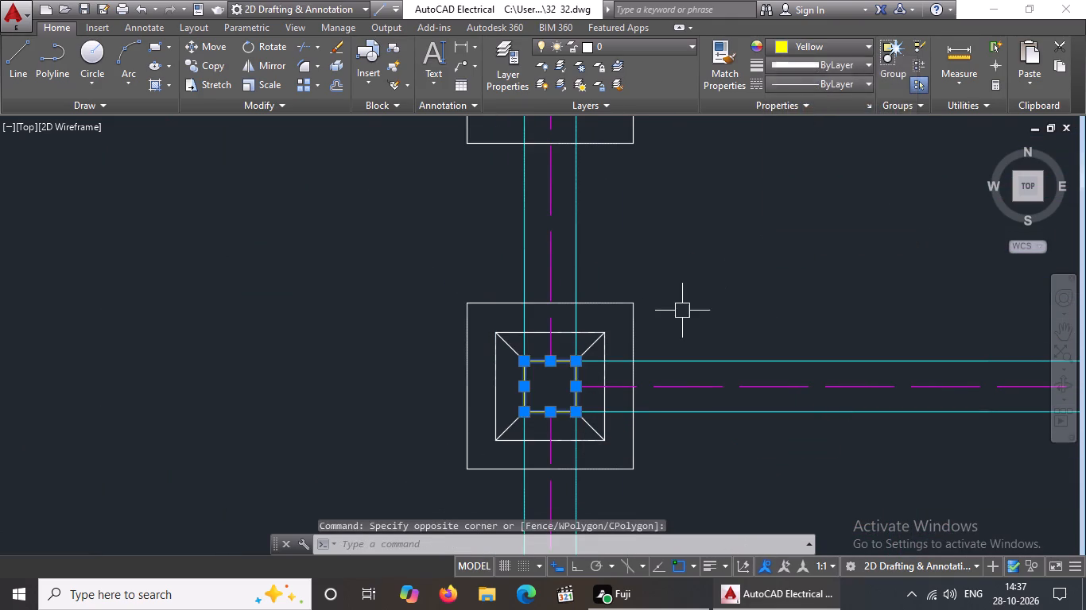
{"action": "key", "text": "Escape"}
Change the inner column square of the middle-line footing in the sixth row from the top to Yellow.
{"action": "scroll", "coordinate": [679, 315], "scroll_direction": "down", "scroll_amount": 4}
{"action": "scroll", "coordinate": [824, 334], "scroll_direction": "up", "scroll_amount": 3}
{"action": "scroll", "coordinate": [642, 283], "scroll_direction": "up", "scroll_amount": 3}
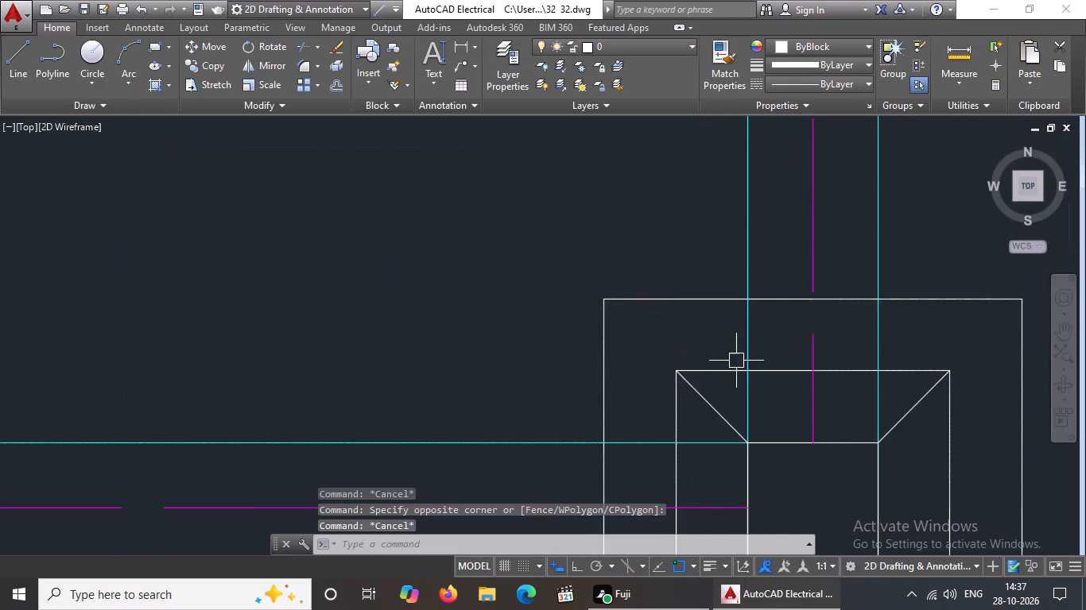
{"action": "scroll", "coordinate": [743, 338], "scroll_direction": "down", "scroll_amount": 3}
{"action": "scroll", "coordinate": [774, 412], "scroll_direction": "up", "scroll_amount": 2}
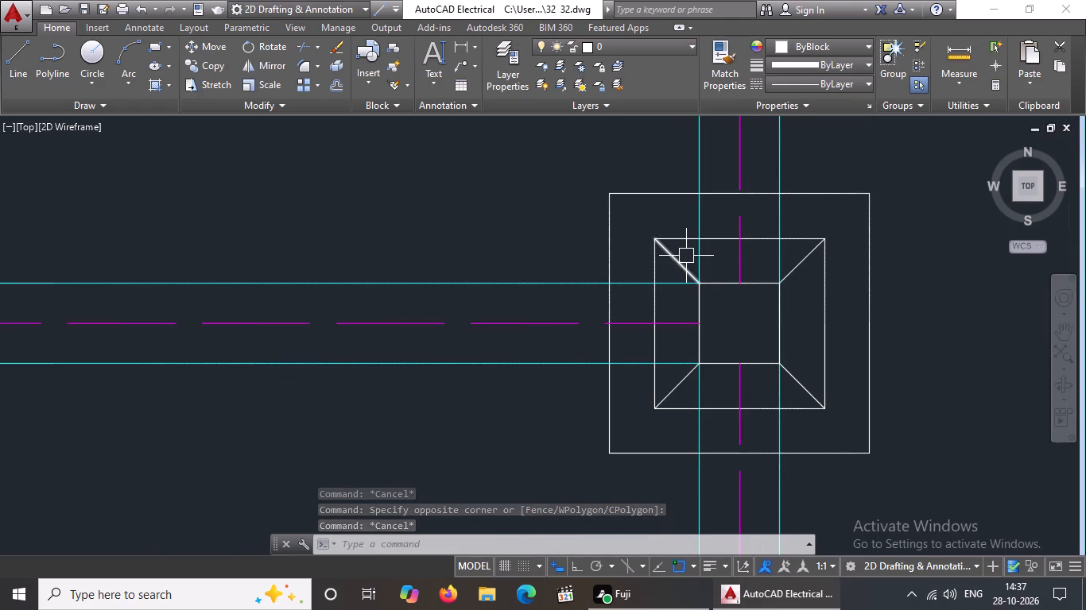
{"action": "left_click", "coordinate": [687, 253]}
{"action": "left_click", "coordinate": [798, 376]}
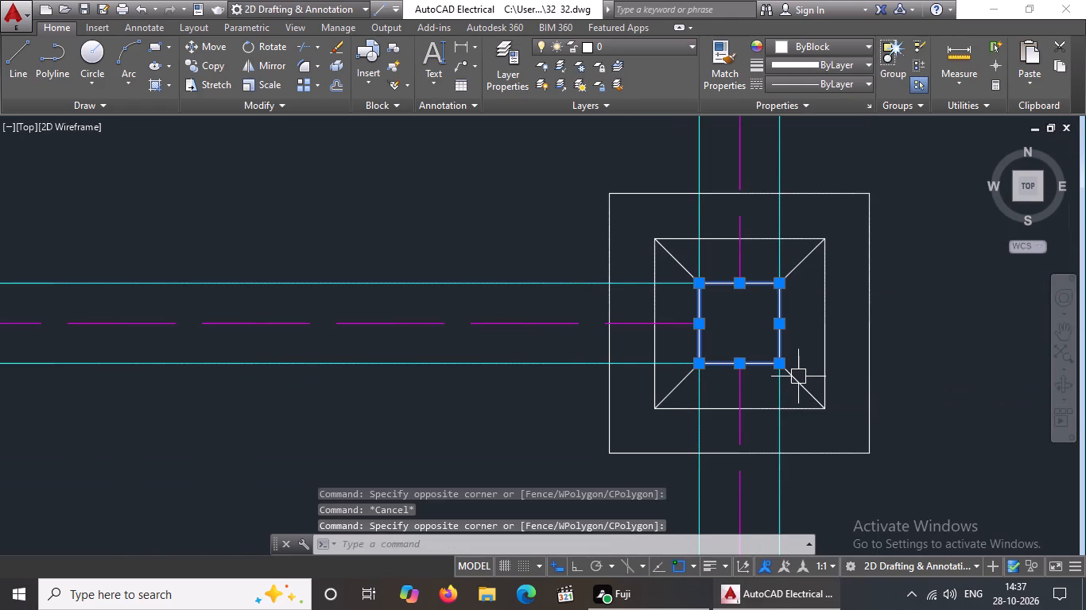
{"action": "left_click", "coordinate": [831, 47]}
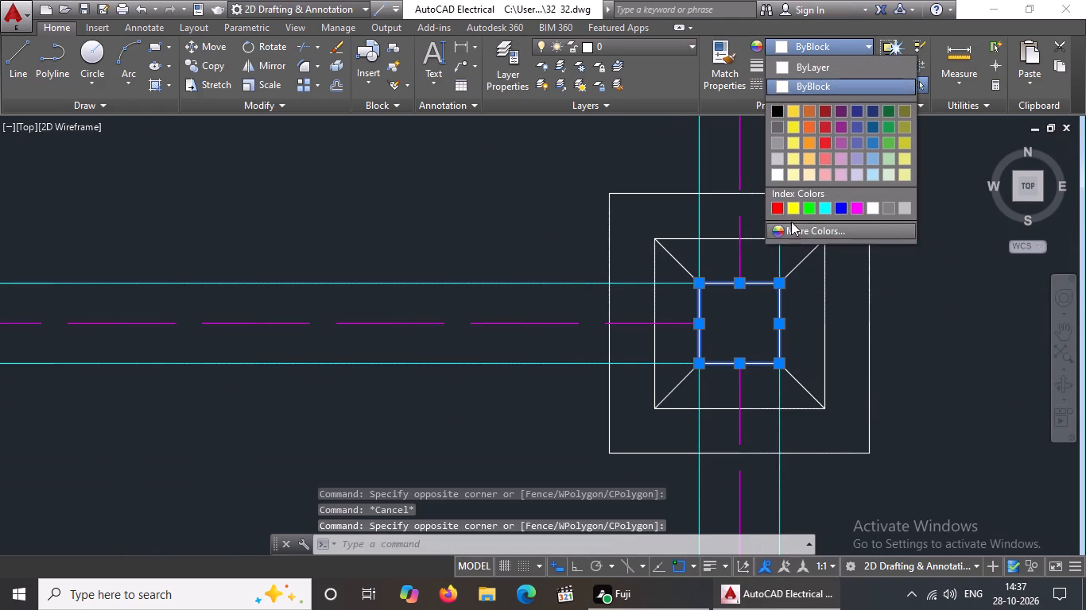
{"action": "left_click", "coordinate": [791, 201]}
{"action": "key", "text": "Escape"}
Recolour the inner column square of the left footing in the bottom row as Yellow.
{"action": "scroll", "coordinate": [679, 217], "scroll_direction": "down", "scroll_amount": 3}
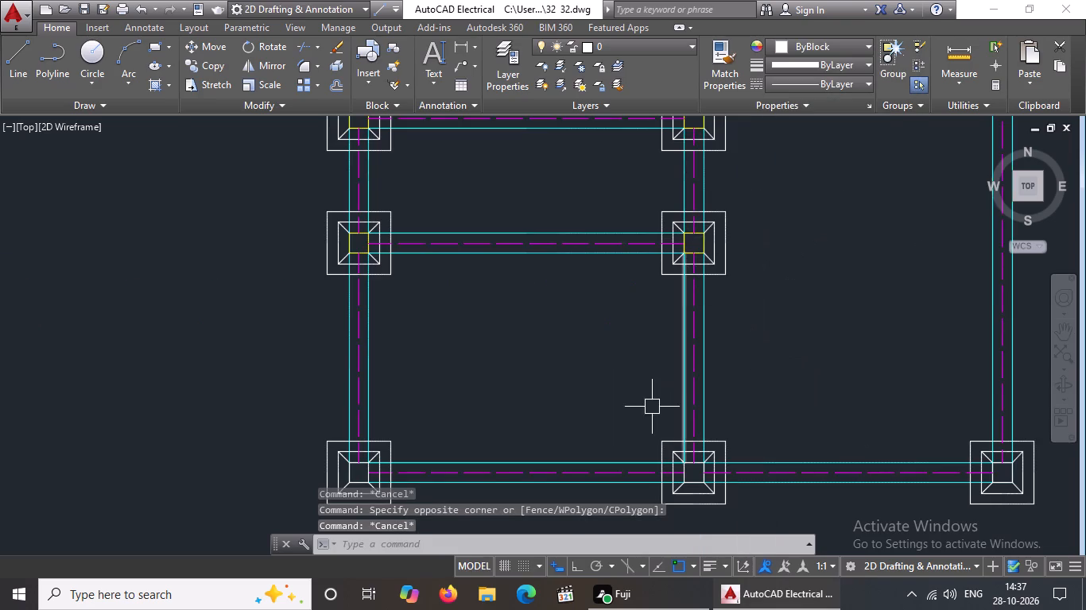
{"action": "scroll", "coordinate": [418, 307], "scroll_direction": "down", "scroll_amount": 2}
{"action": "scroll", "coordinate": [389, 374], "scroll_direction": "up", "scroll_amount": 4}
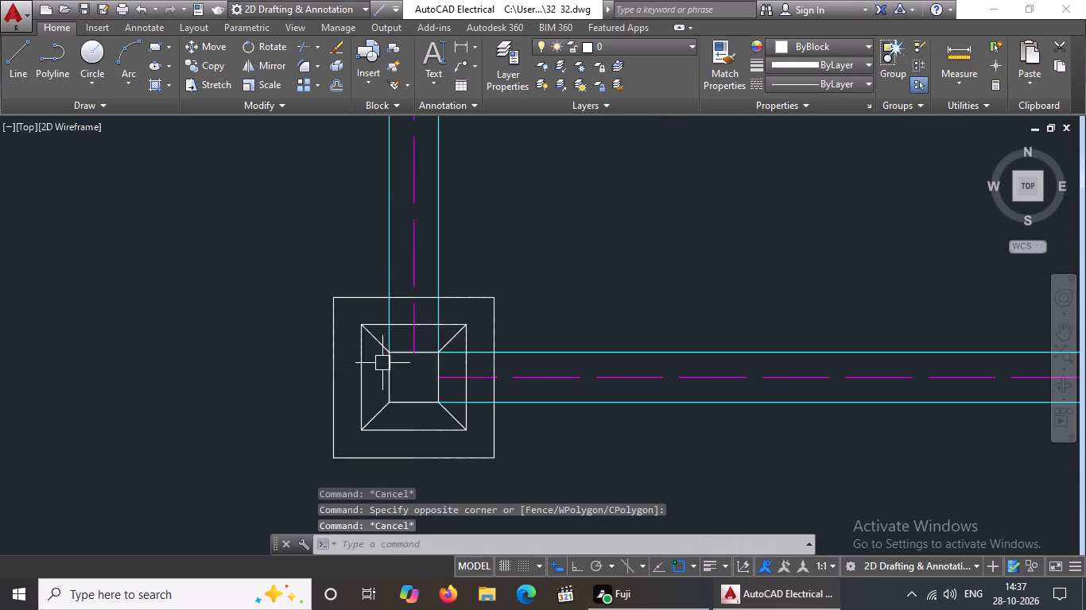
{"action": "scroll", "coordinate": [390, 360], "scroll_direction": "up", "scroll_amount": 2}
{"action": "left_click", "coordinate": [359, 295]}
{"action": "scroll", "coordinate": [381, 367], "scroll_direction": "down", "scroll_amount": 3}
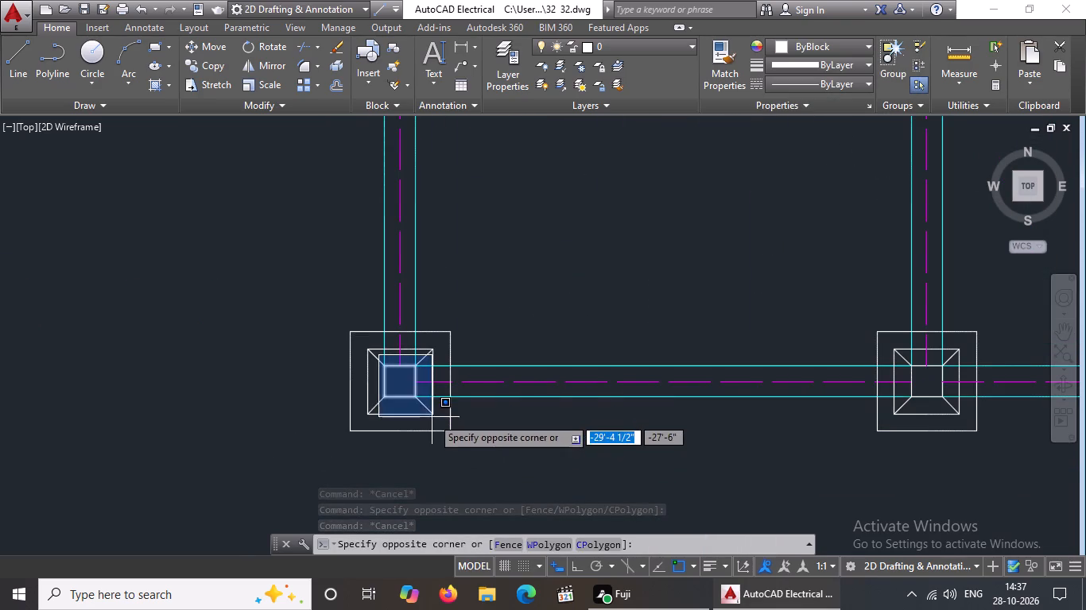
{"action": "left_click", "coordinate": [421, 404]}
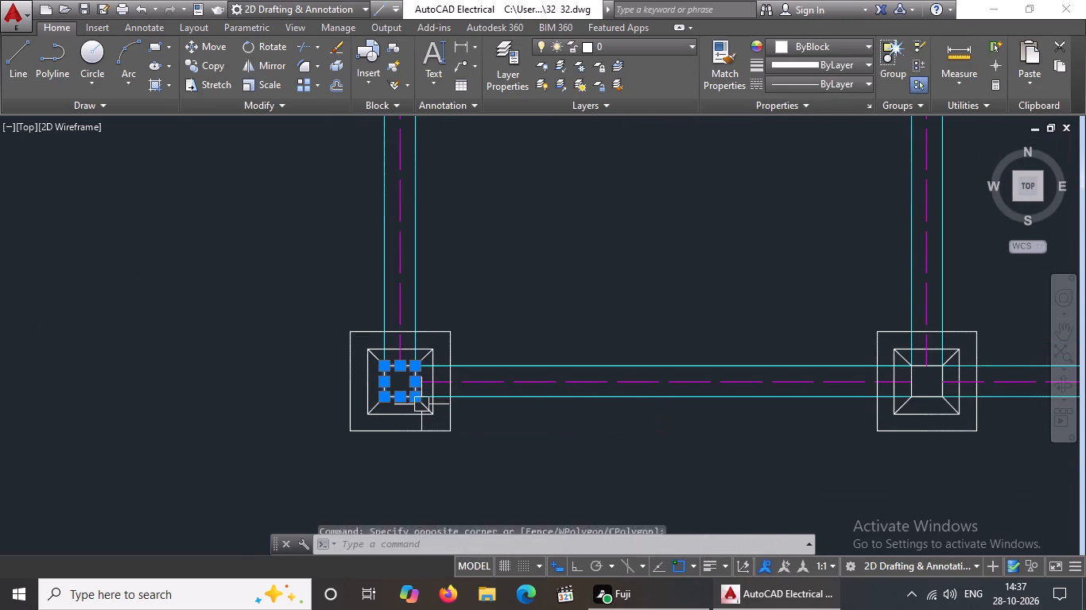
{"action": "left_click", "coordinate": [823, 42]}
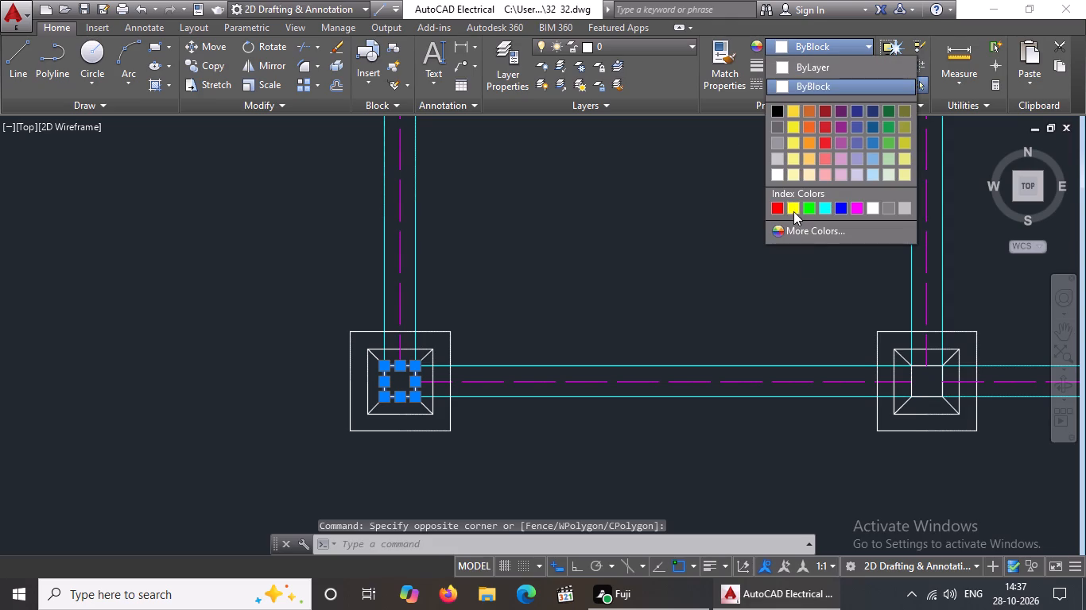
{"action": "left_click", "coordinate": [793, 209]}
{"action": "key", "text": "Escape"}
Set the inner column square of the middle-line footing in the bottom row to Yellow.
{"action": "scroll", "coordinate": [603, 234], "scroll_direction": "down", "scroll_amount": 2}
{"action": "scroll", "coordinate": [744, 273], "scroll_direction": "up", "scroll_amount": 3}
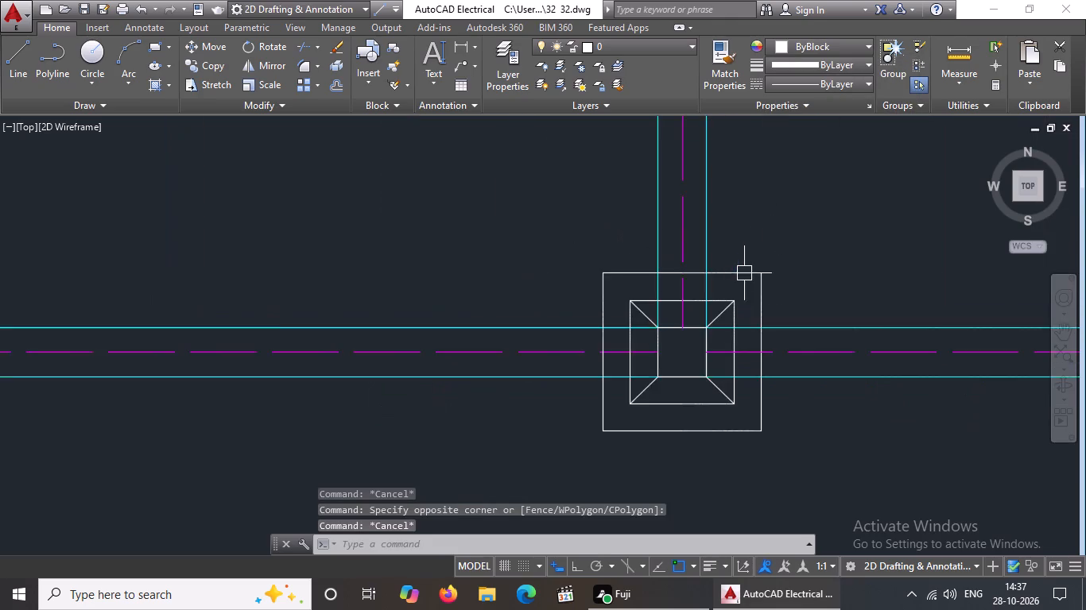
{"action": "scroll", "coordinate": [648, 347], "scroll_direction": "up", "scroll_amount": 3}
{"action": "left_click", "coordinate": [653, 218]}
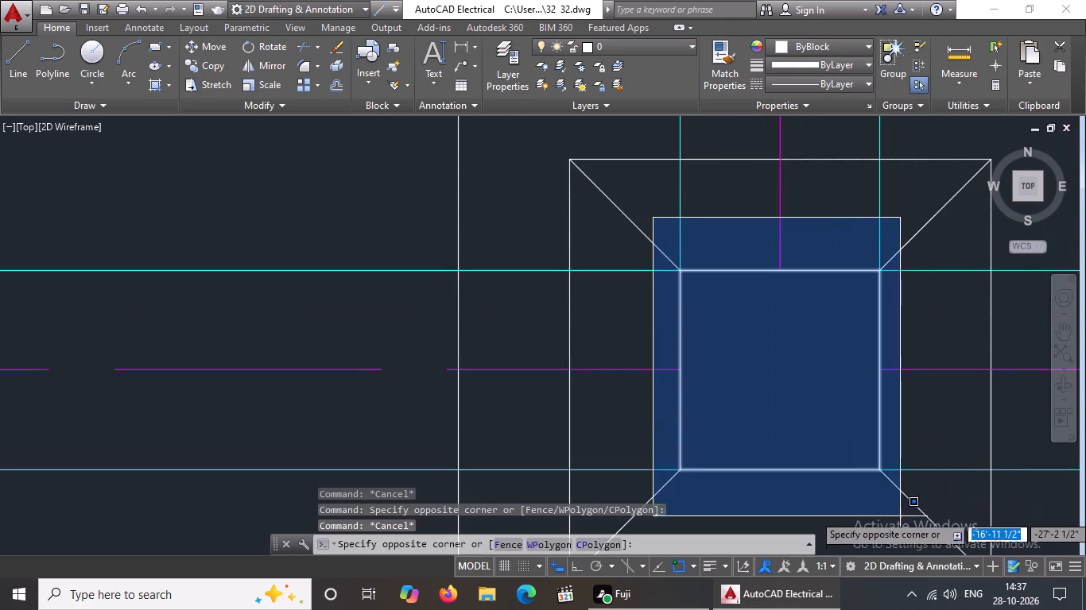
{"action": "left_click", "coordinate": [904, 497]}
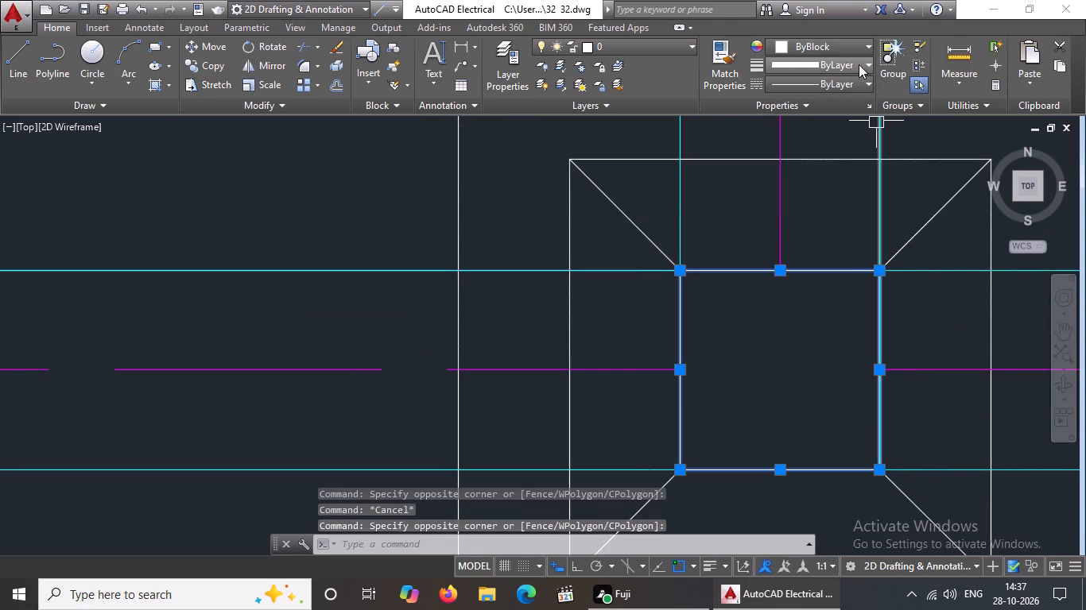
{"action": "left_click", "coordinate": [838, 45]}
{"action": "left_click", "coordinate": [791, 206]}
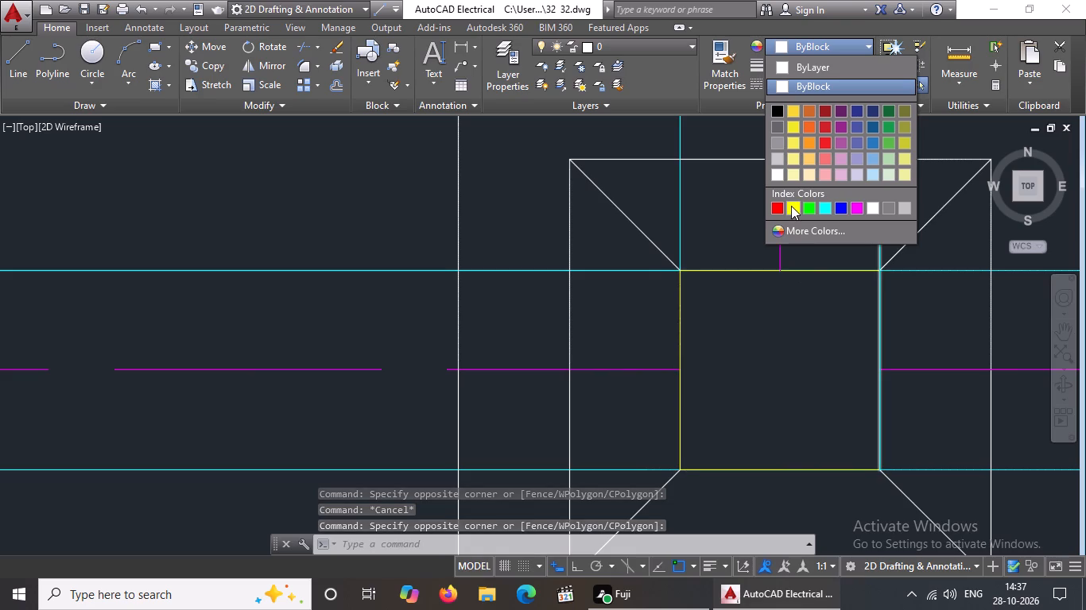
{"action": "key", "text": "Escape"}
Change the inner column square of the right footing in the bottom row to Yellow.
{"action": "scroll", "coordinate": [731, 214], "scroll_direction": "down", "scroll_amount": 5}
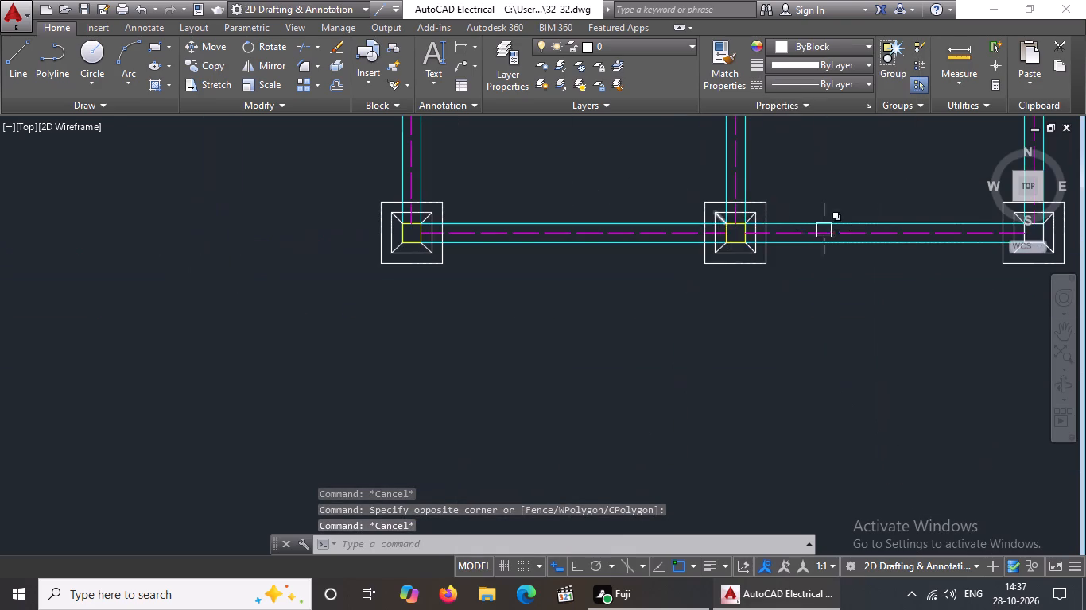
{"action": "scroll", "coordinate": [815, 234], "scroll_direction": "down", "scroll_amount": 4}
{"action": "scroll", "coordinate": [863, 230], "scroll_direction": "up", "scroll_amount": 3}
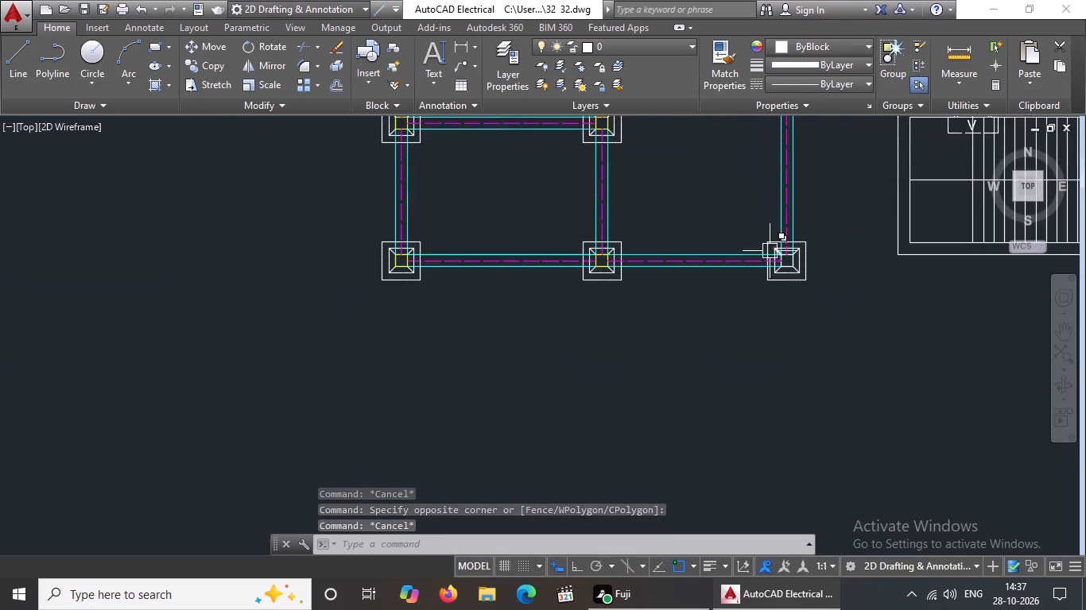
{"action": "scroll", "coordinate": [770, 251], "scroll_direction": "up", "scroll_amount": 7}
{"action": "left_click_drag", "start_coordinate": [811, 247], "coordinate": [815, 258]}
{"action": "scroll", "coordinate": [819, 254], "scroll_direction": "down", "scroll_amount": 4}
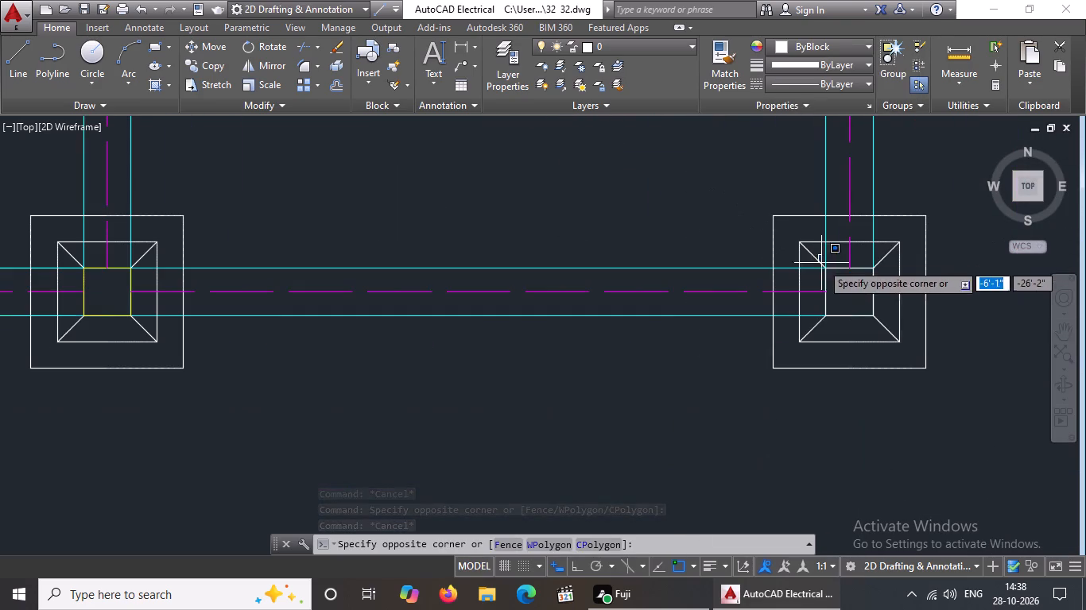
{"action": "left_click", "coordinate": [889, 324]}
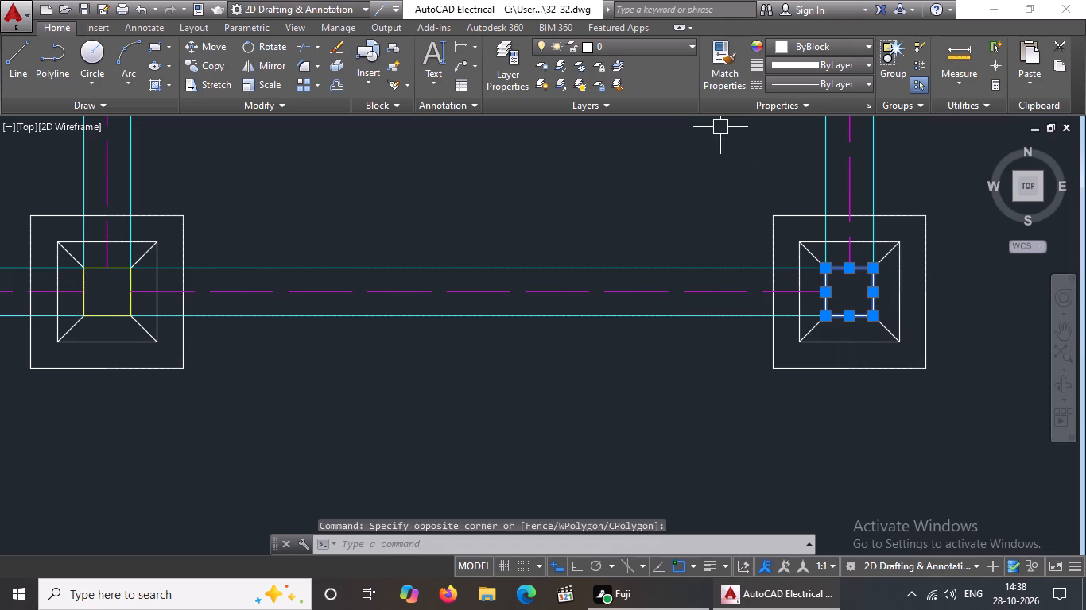
{"action": "left_click", "coordinate": [792, 44]}
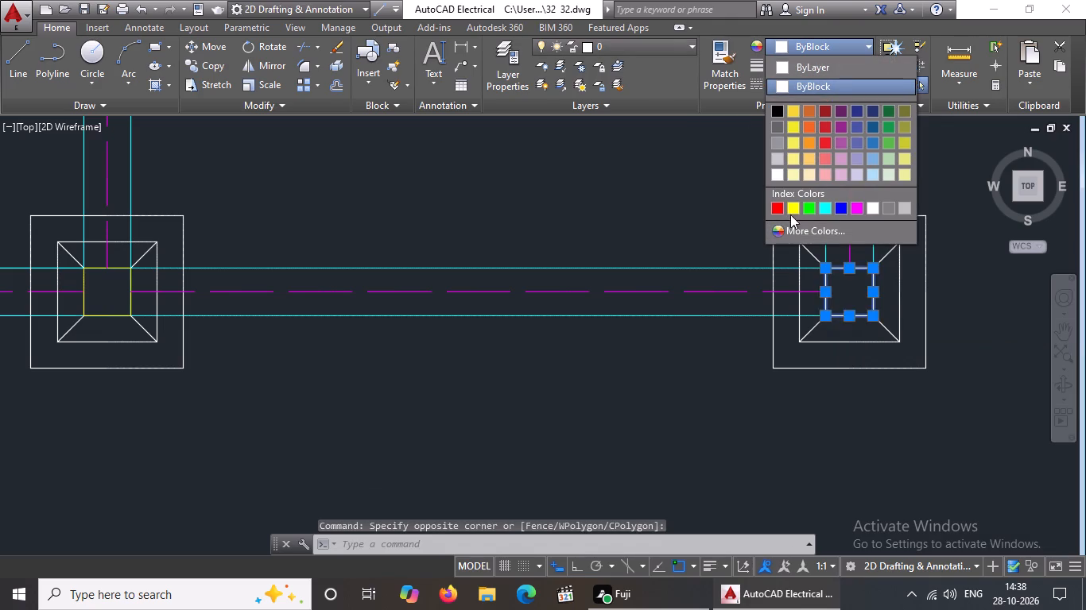
{"action": "left_click", "coordinate": [793, 206]}
{"action": "scroll", "coordinate": [691, 253], "scroll_direction": "down", "scroll_amount": 5}
{"action": "key", "text": "Escape"}
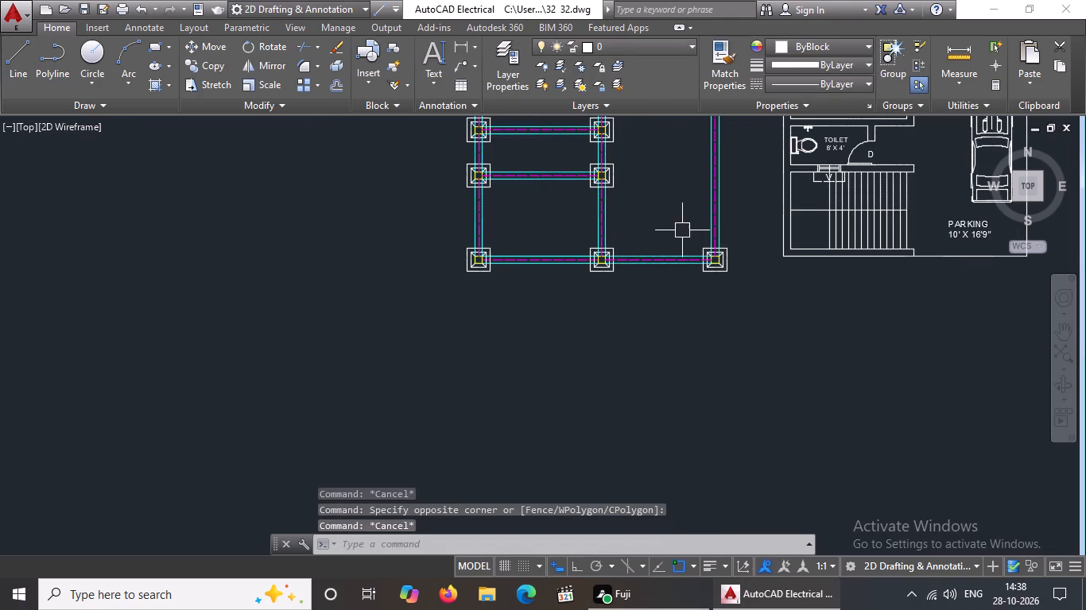
Set the two lower diagonal corner lines of the bottom-row right footing to Green.
{"action": "scroll", "coordinate": [682, 230], "scroll_direction": "down", "scroll_amount": 2}
{"action": "scroll", "coordinate": [682, 186], "scroll_direction": "up", "scroll_amount": 4}
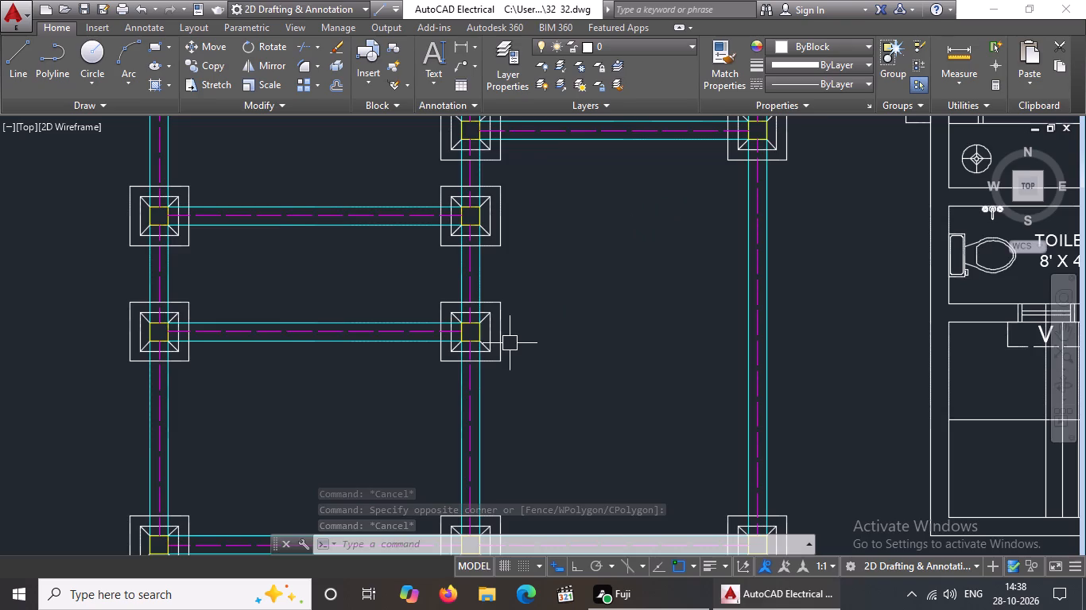
{"action": "scroll", "coordinate": [536, 289], "scroll_direction": "down", "scroll_amount": 1}
{"action": "scroll", "coordinate": [658, 469], "scroll_direction": "up", "scroll_amount": 1}
{"action": "scroll", "coordinate": [756, 441], "scroll_direction": "up", "scroll_amount": 3}
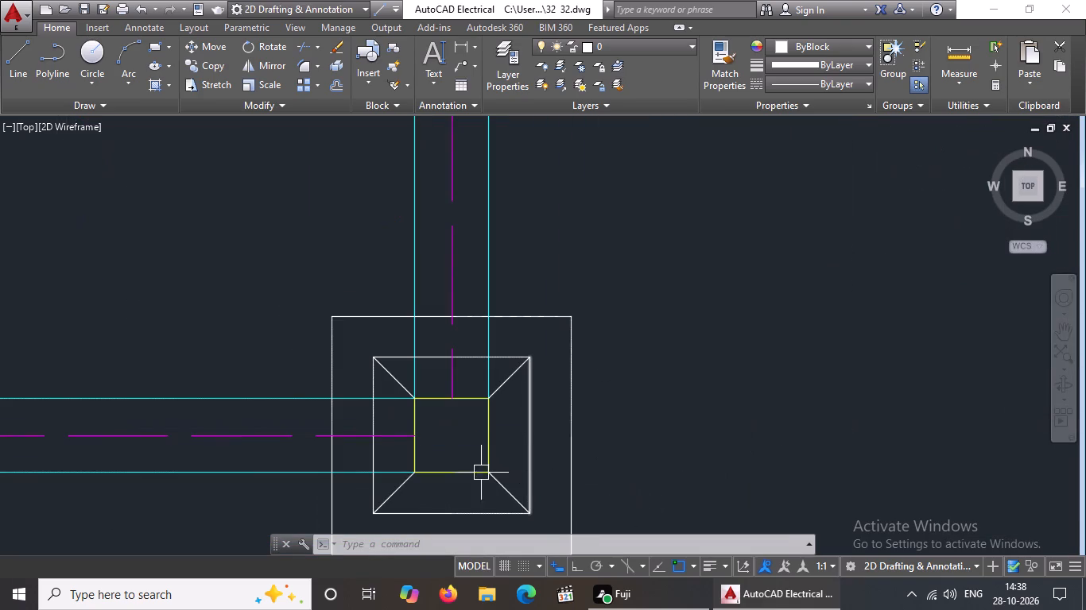
{"action": "scroll", "coordinate": [489, 452], "scroll_direction": "down", "scroll_amount": 2}
{"action": "scroll", "coordinate": [446, 495], "scroll_direction": "up", "scroll_amount": 3}
{"action": "scroll", "coordinate": [460, 432], "scroll_direction": "up", "scroll_amount": 2}
{"action": "left_click", "coordinate": [474, 311]}
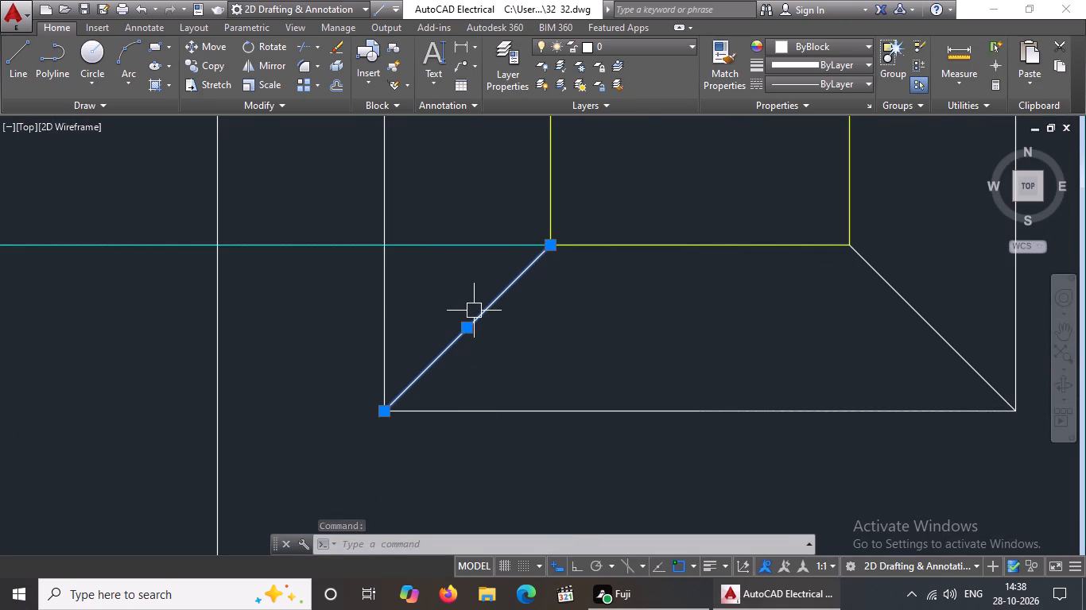
{"action": "left_click", "coordinate": [809, 44]}
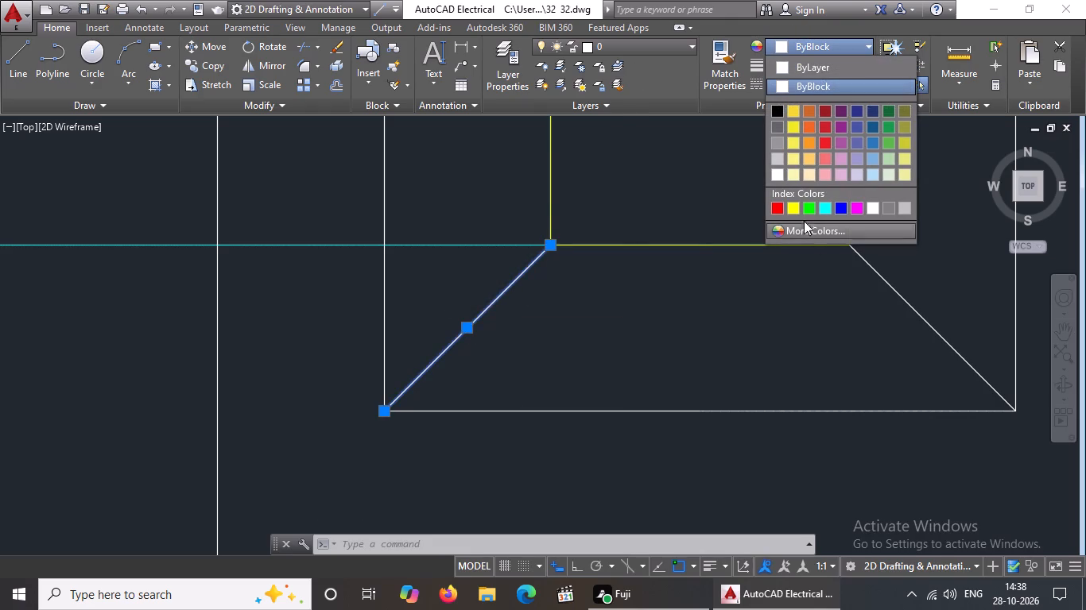
{"action": "left_click", "coordinate": [805, 207]}
{"action": "key", "text": "Escape"}
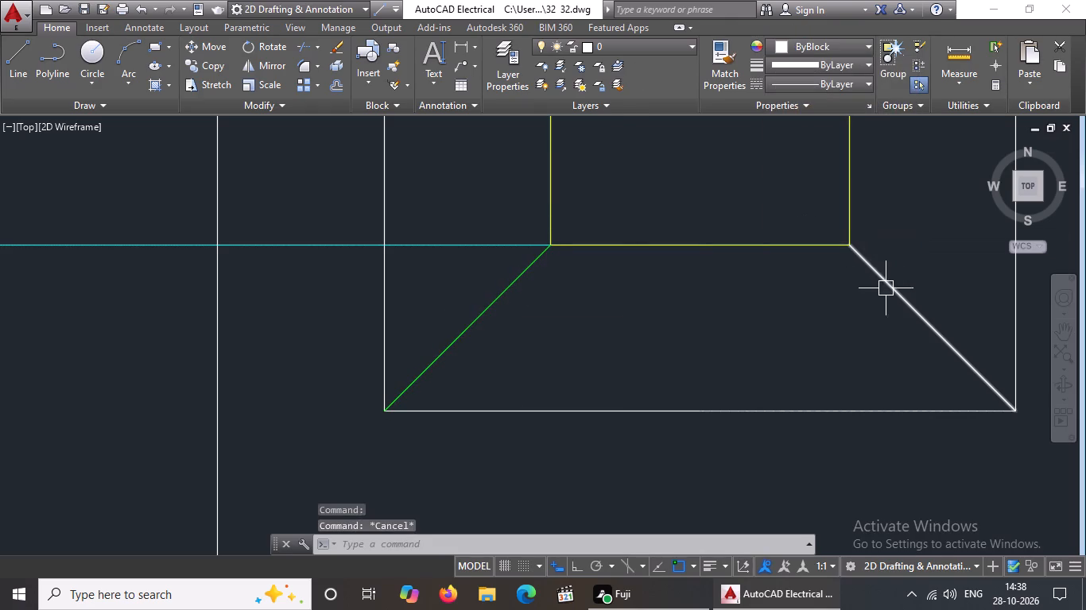
{"action": "left_click", "coordinate": [886, 288]}
{"action": "left_click", "coordinate": [818, 42]}
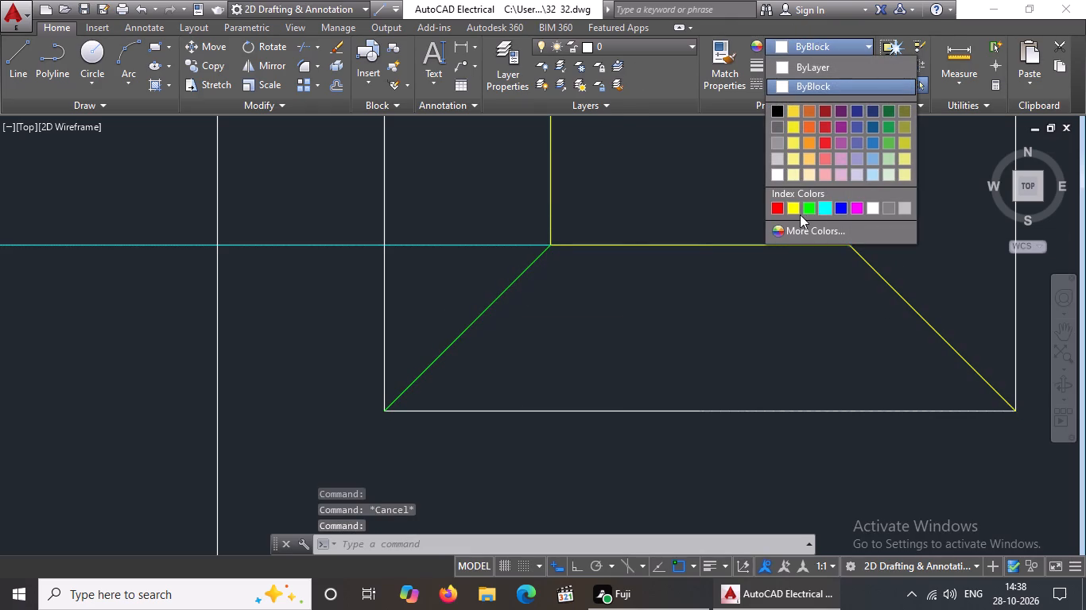
{"action": "left_click", "coordinate": [810, 207]}
{"action": "key", "text": "Escape"}
Recolour the two upper diagonal corner lines of the bottom-row right footing as Green.
{"action": "scroll", "coordinate": [617, 396], "scroll_direction": "down", "scroll_amount": 4}
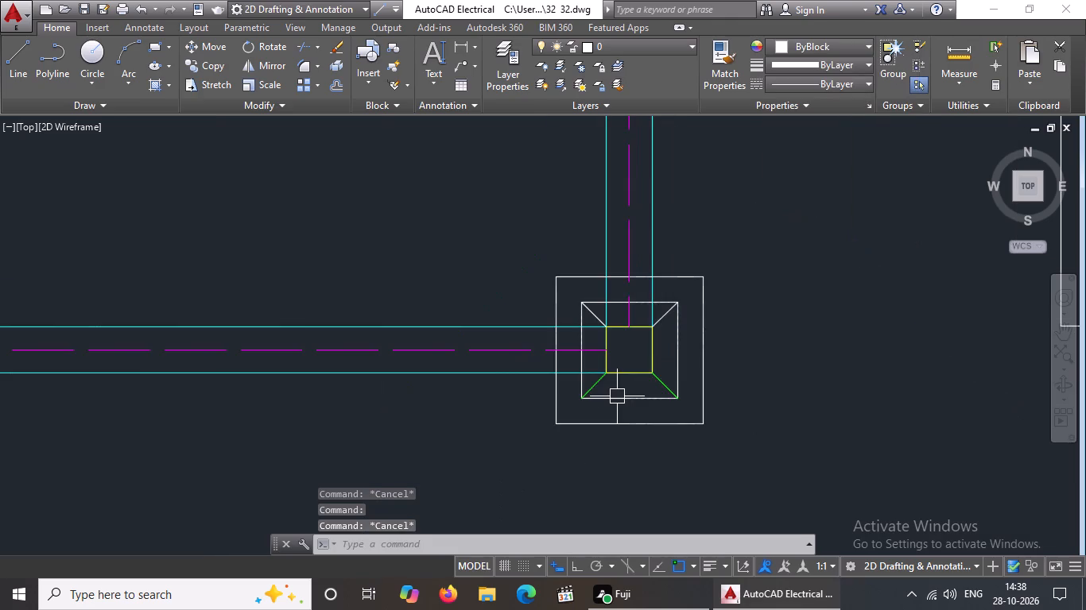
{"action": "scroll", "coordinate": [617, 396], "scroll_direction": "down", "scroll_amount": 3}
{"action": "scroll", "coordinate": [619, 392], "scroll_direction": "up", "scroll_amount": 5}
{"action": "left_click", "coordinate": [531, 272]}
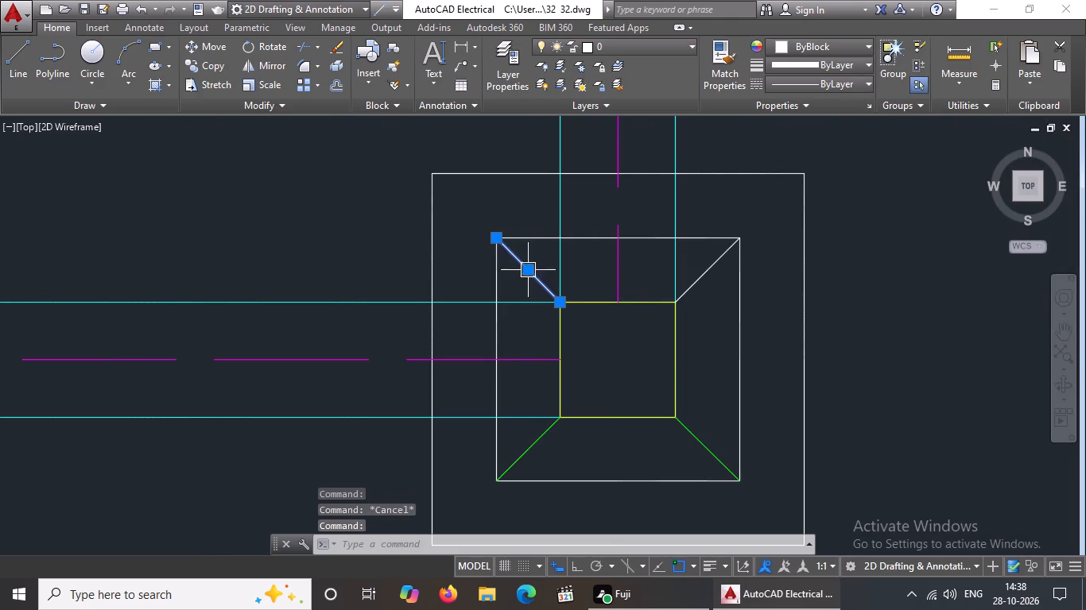
{"action": "left_click", "coordinate": [841, 43]}
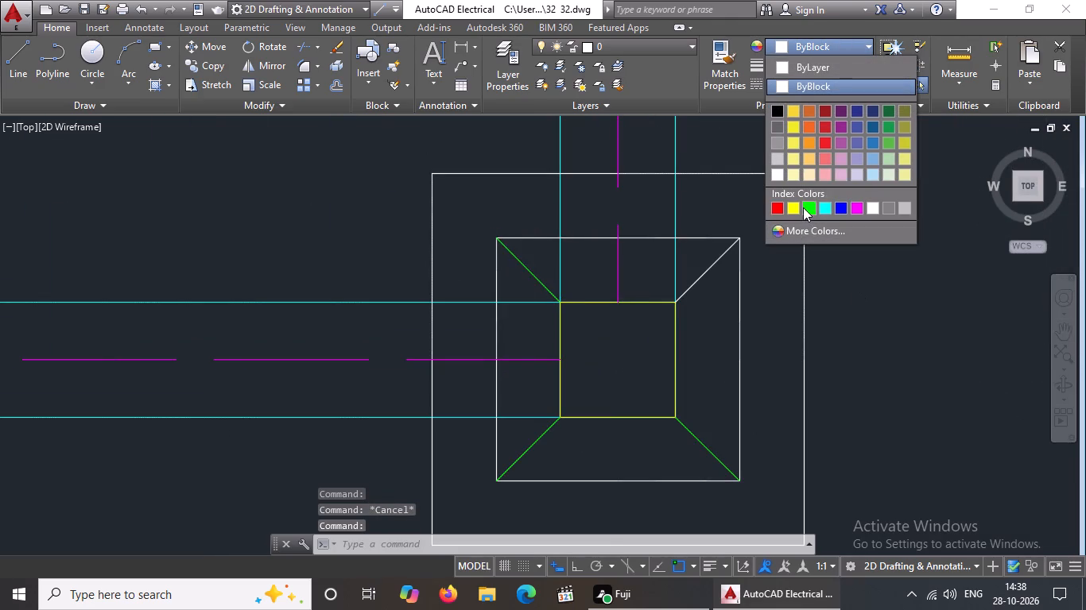
{"action": "left_click", "coordinate": [805, 206]}
{"action": "key", "text": "Escape"}
{"action": "left_click", "coordinate": [713, 261]}
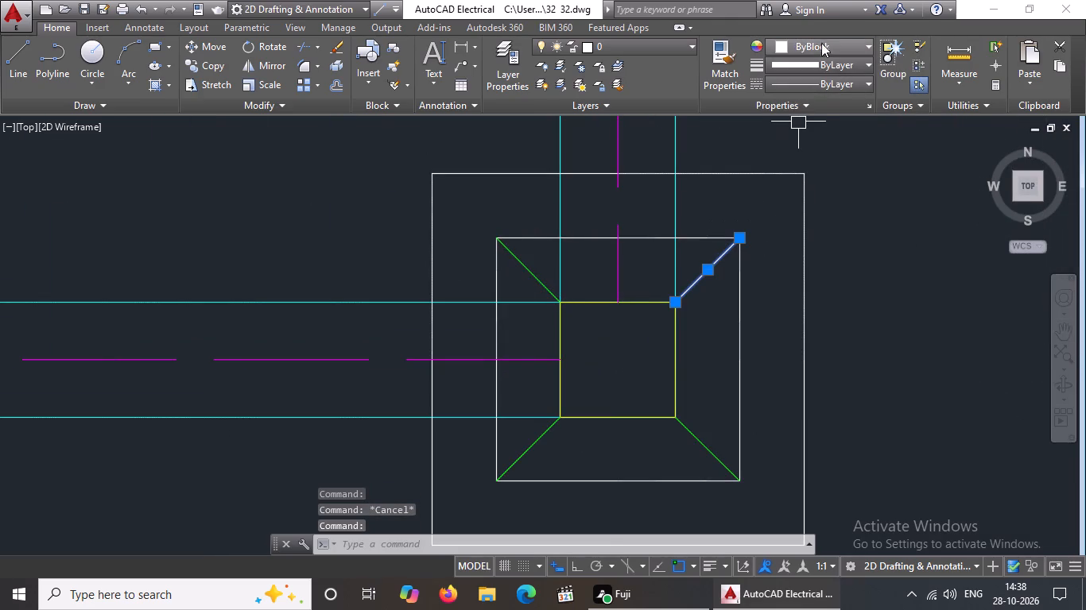
{"action": "left_click", "coordinate": [822, 39]}
{"action": "left_click", "coordinate": [807, 206]}
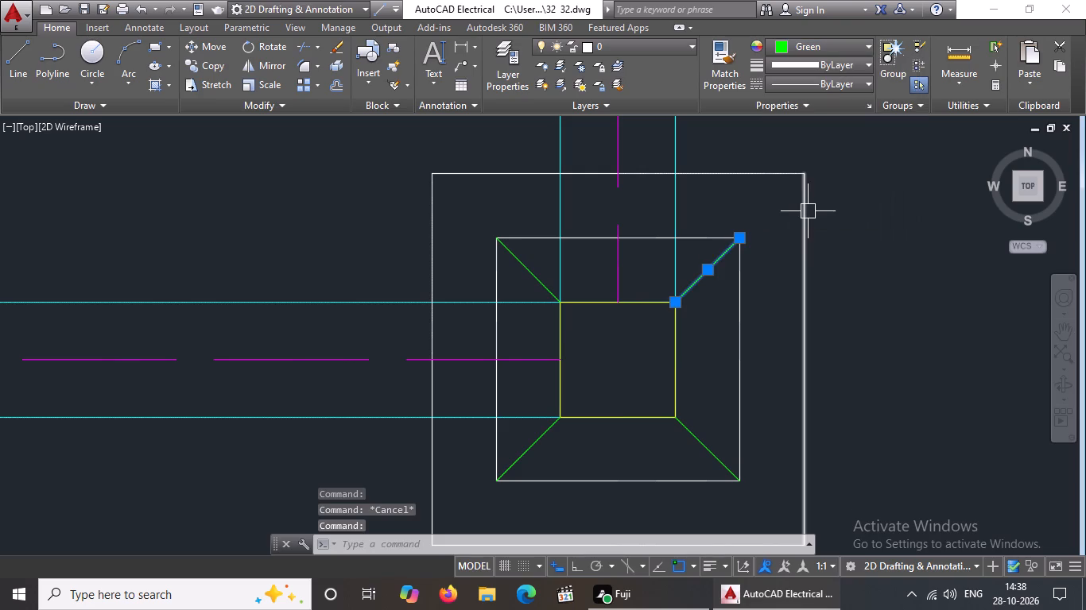
Set the two upper diagonal corner lines of the bottom-row middle footing to Green.
{"action": "key", "text": "Escape"}
{"action": "scroll", "coordinate": [734, 226], "scroll_direction": "down", "scroll_amount": 4}
{"action": "scroll", "coordinate": [258, 235], "scroll_direction": "up", "scroll_amount": 6}
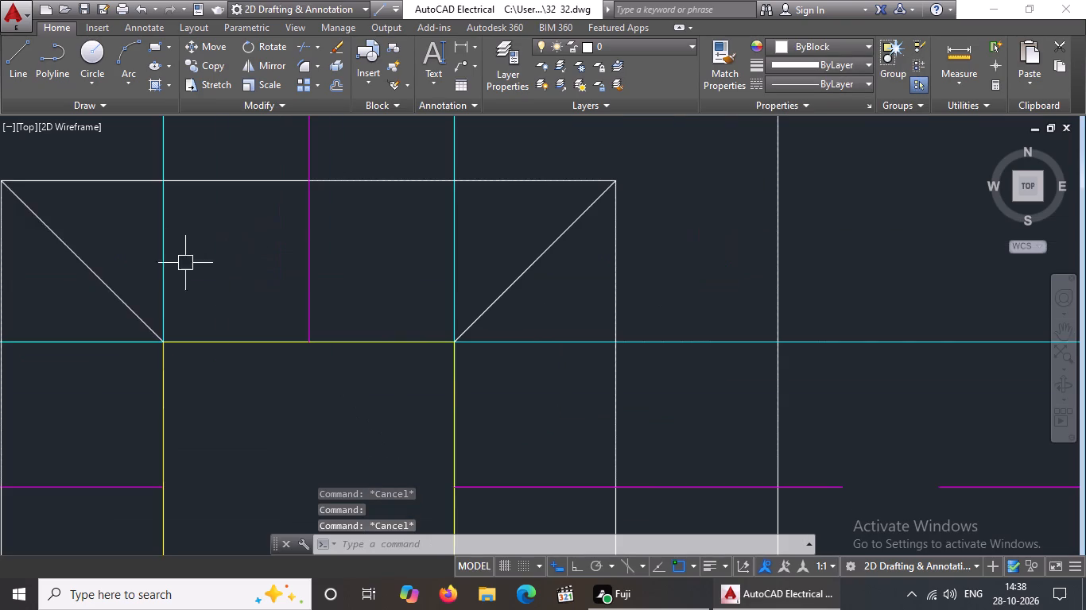
{"action": "left_click", "coordinate": [96, 276]}
{"action": "scroll", "coordinate": [149, 253], "scroll_direction": "down", "scroll_amount": 3}
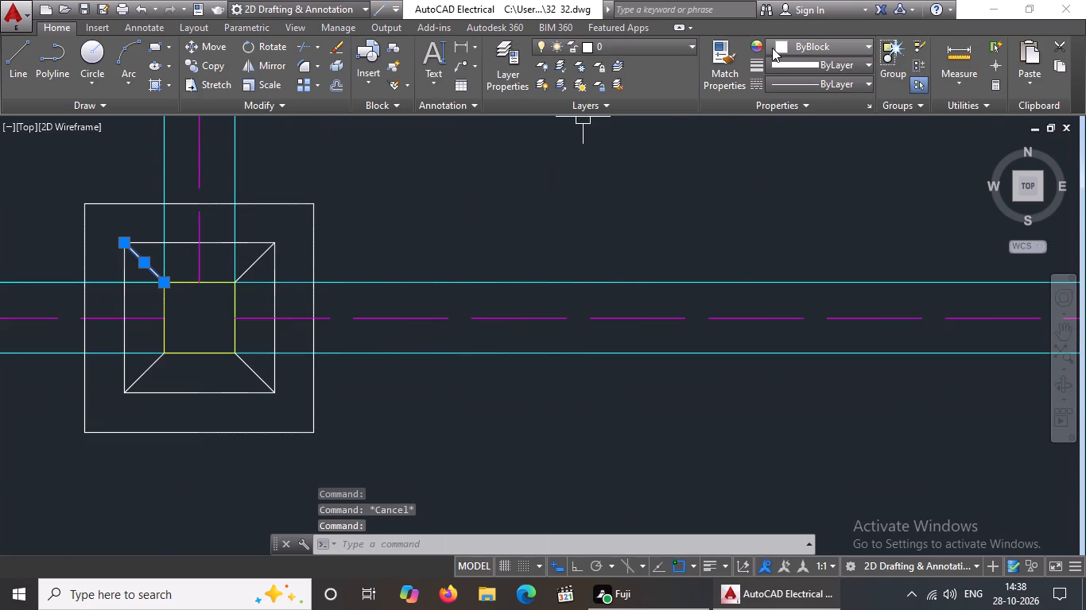
{"action": "left_click", "coordinate": [774, 46]}
{"action": "left_click", "coordinate": [807, 203]}
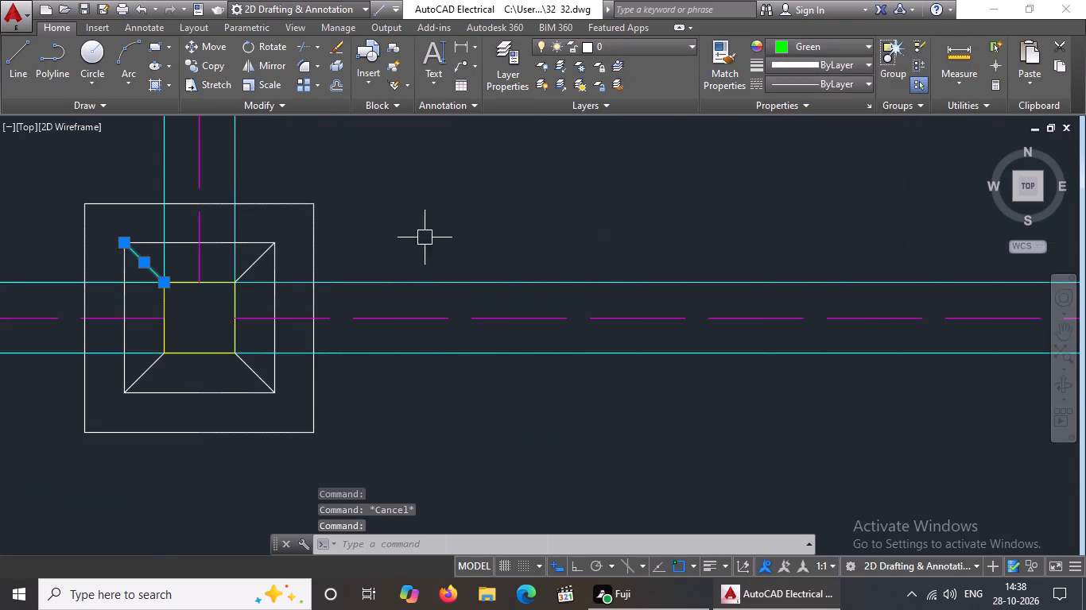
{"action": "key", "text": "Escape"}
{"action": "left_click", "coordinate": [260, 257]}
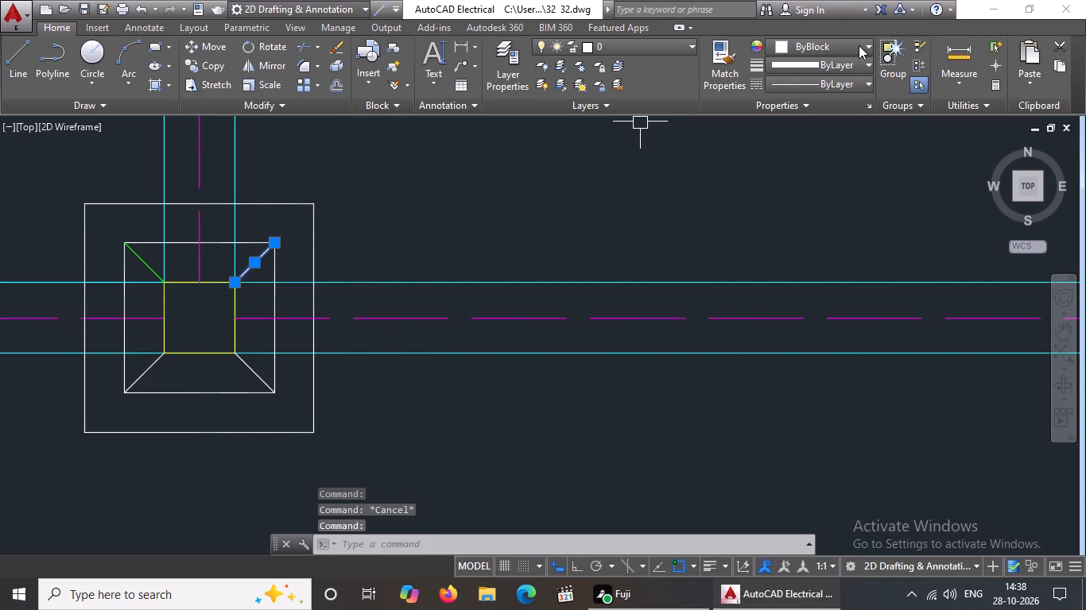
{"action": "left_click", "coordinate": [859, 45]}
{"action": "left_click", "coordinate": [807, 205]}
{"action": "key", "text": "Escape"}
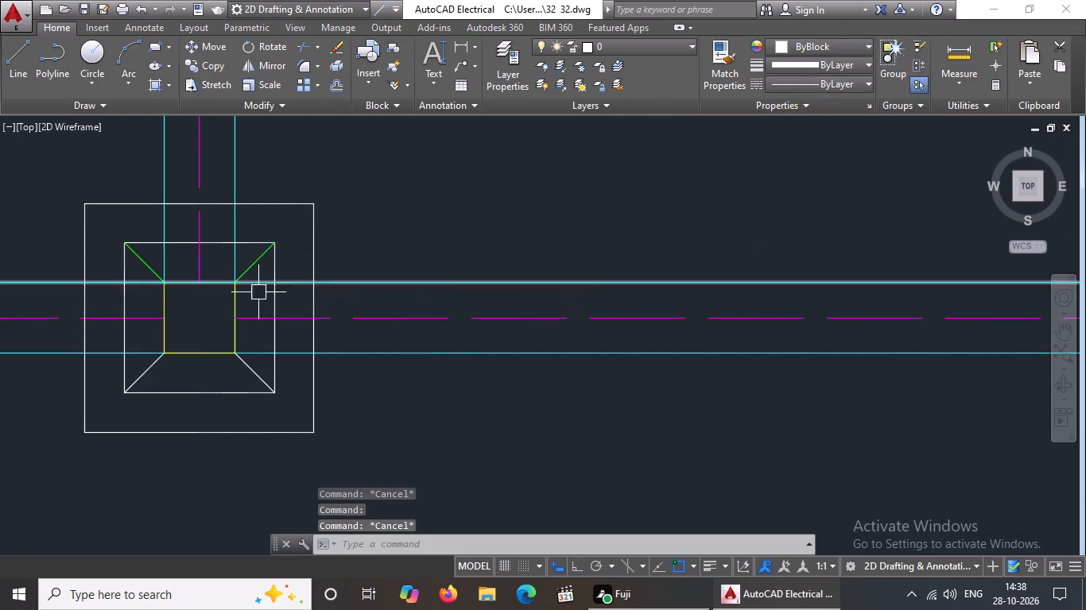
Change the two lower diagonal corner lines of the middle footing in the bottom row to Green.
{"action": "scroll", "coordinate": [211, 282], "scroll_direction": "down", "scroll_amount": 3}
{"action": "scroll", "coordinate": [150, 305], "scroll_direction": "up", "scroll_amount": 4}
{"action": "left_click", "coordinate": [450, 294]}
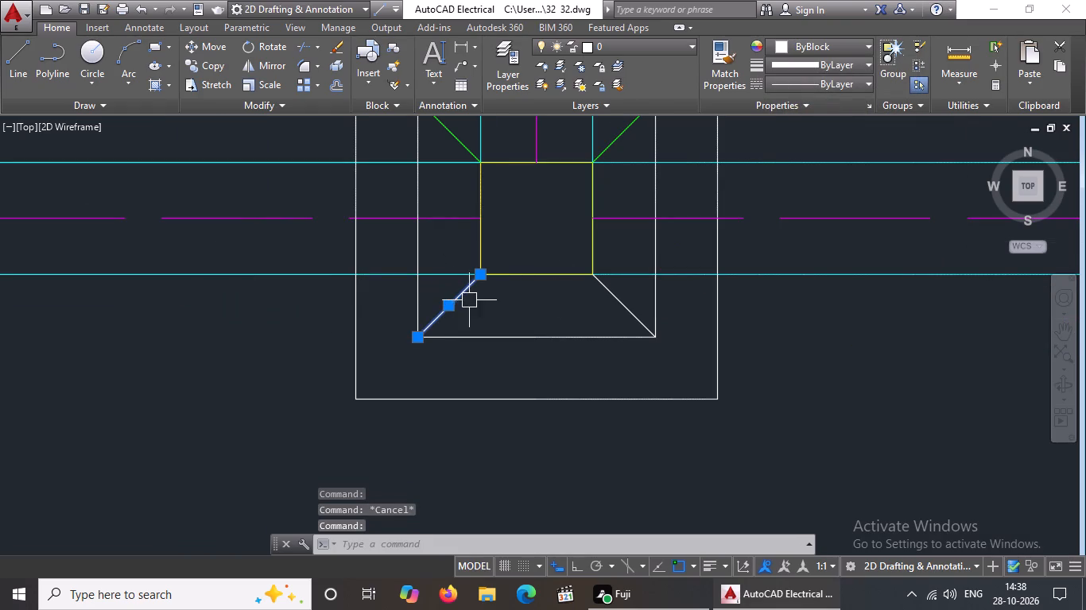
{"action": "left_click", "coordinate": [804, 52]}
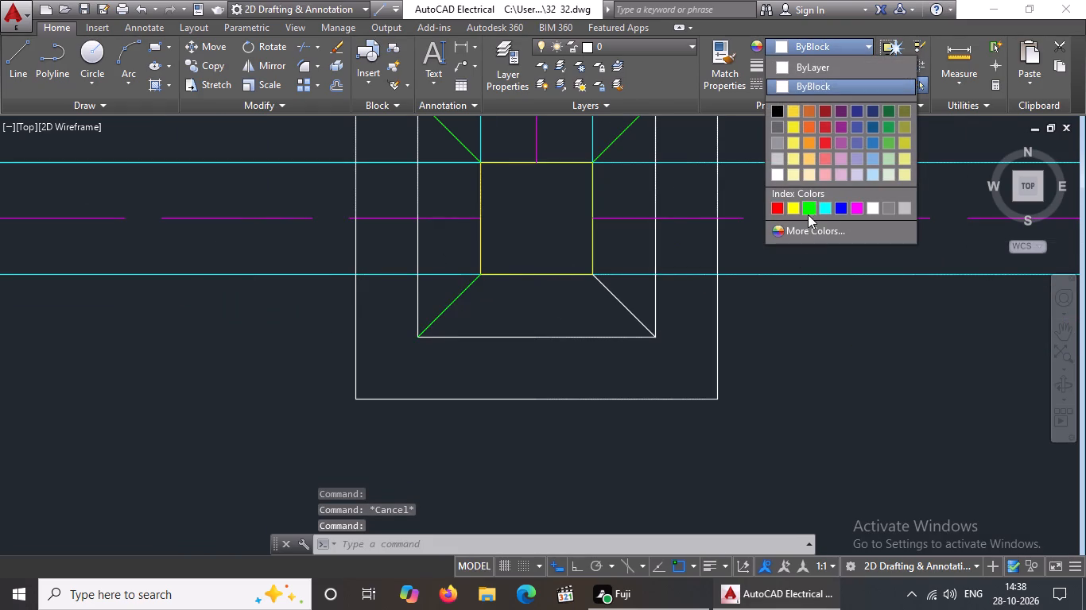
{"action": "left_click", "coordinate": [809, 203]}
{"action": "key", "text": "Escape"}
{"action": "left_click", "coordinate": [601, 297]}
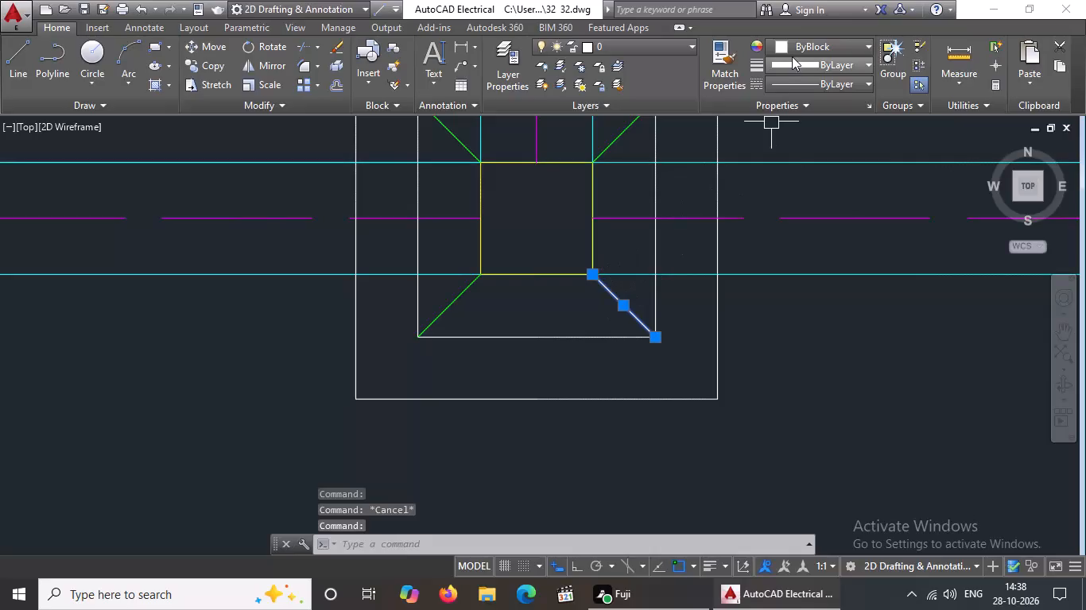
{"action": "left_click", "coordinate": [795, 52]}
{"action": "left_click", "coordinate": [813, 203]}
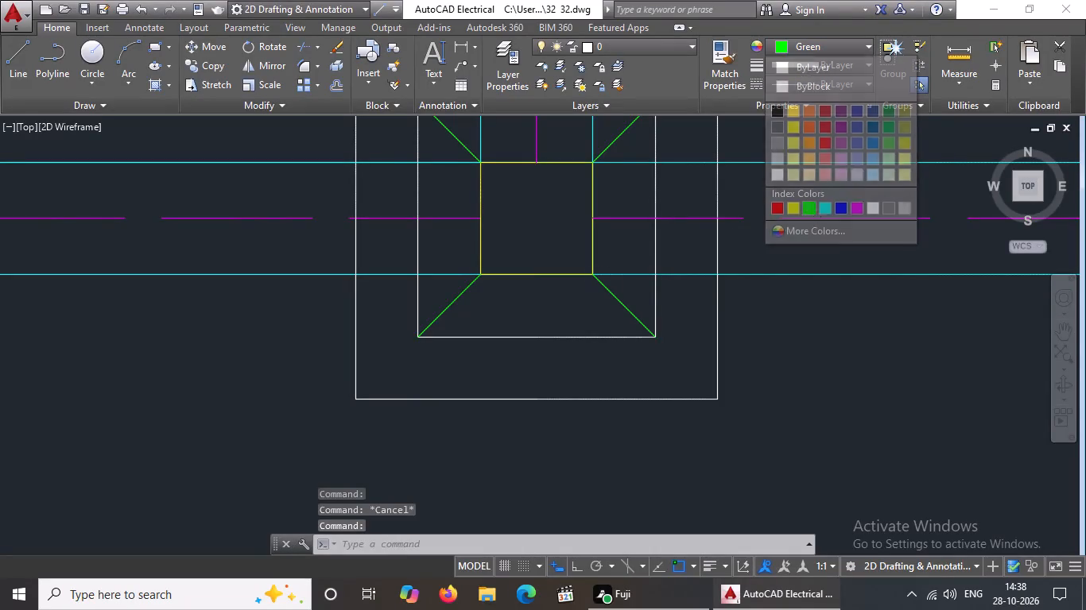
{"action": "scroll", "coordinate": [619, 215], "scroll_direction": "down", "scroll_amount": 4}
{"action": "key", "text": "Escape"}
Recolour the two upper diagonal corner lines of the bottom-row left footing as Green.
{"action": "scroll", "coordinate": [604, 215], "scroll_direction": "up", "scroll_amount": 2}
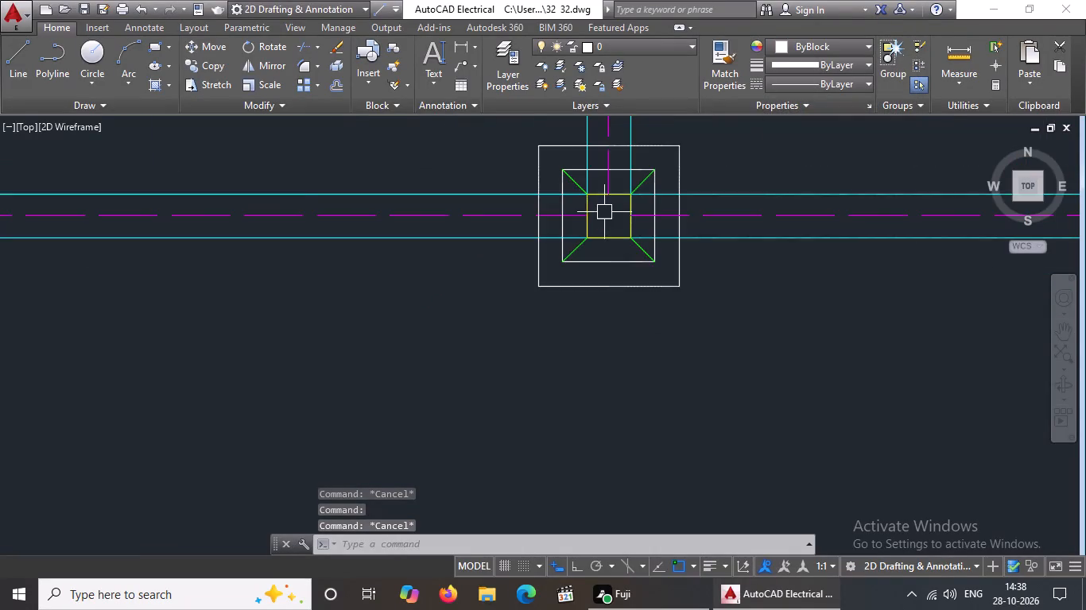
{"action": "scroll", "coordinate": [607, 208], "scroll_direction": "down", "scroll_amount": 4}
{"action": "scroll", "coordinate": [514, 202], "scroll_direction": "up", "scroll_amount": 4}
{"action": "scroll", "coordinate": [392, 241], "scroll_direction": "up", "scroll_amount": 2}
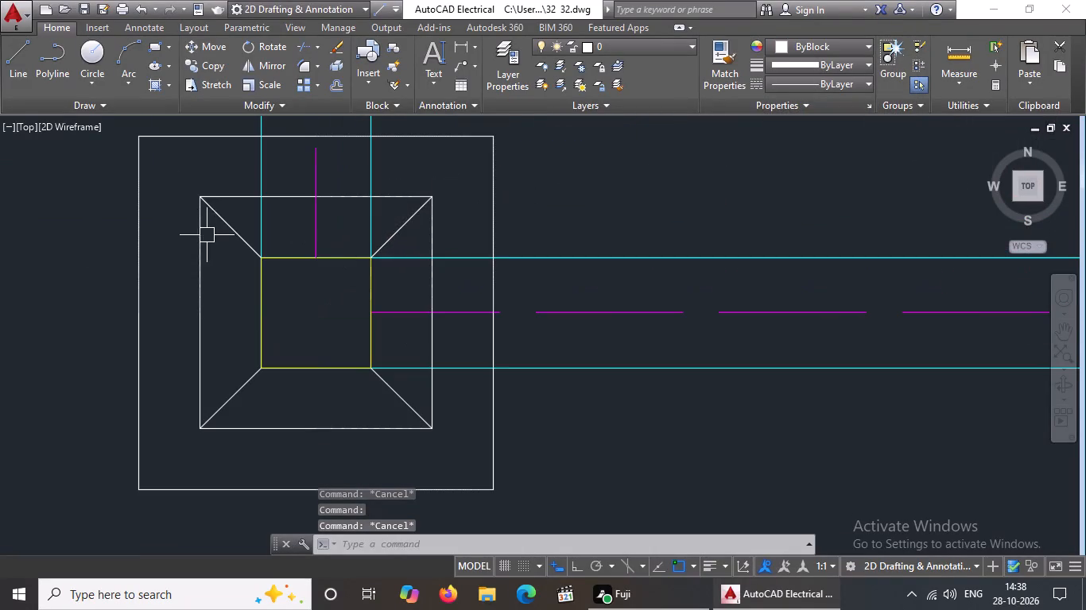
{"action": "left_click_drag", "start_coordinate": [215, 218], "coordinate": [253, 210]}
{"action": "left_click", "coordinate": [810, 47]}
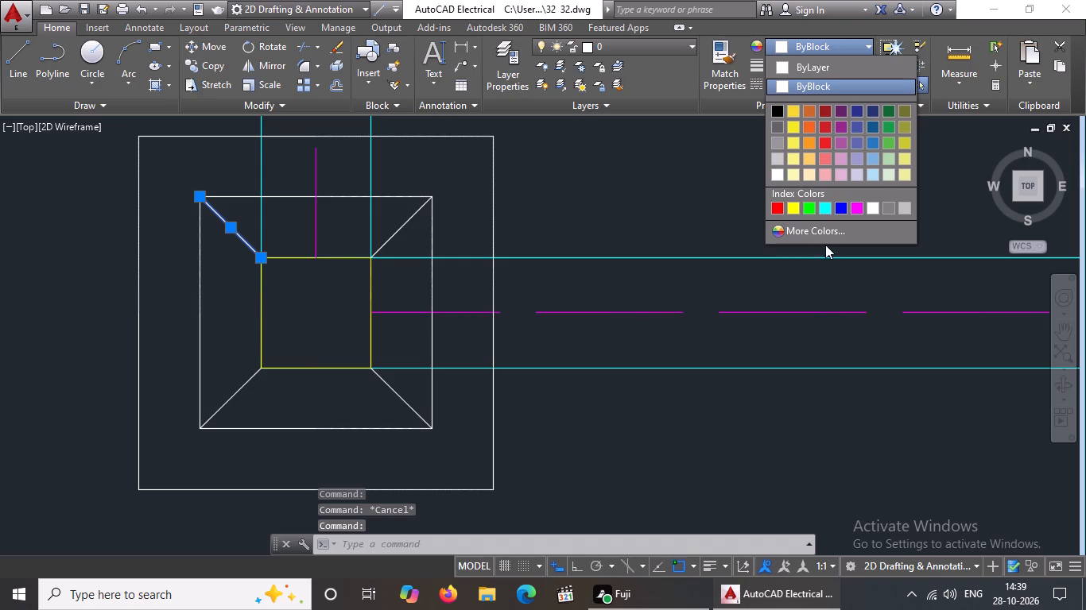
{"action": "left_click", "coordinate": [809, 206]}
{"action": "key", "text": "Escape"}
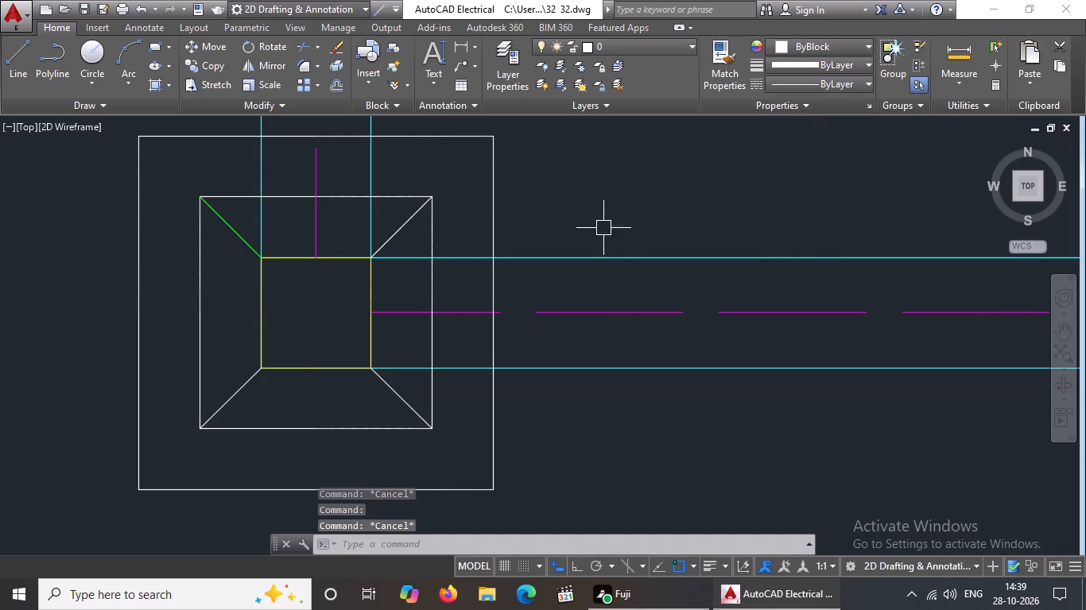
{"action": "scroll", "coordinate": [609, 234], "scroll_direction": "down", "scroll_amount": 3}
{"action": "scroll", "coordinate": [545, 238], "scroll_direction": "up", "scroll_amount": 3}
{"action": "left_click", "coordinate": [604, 222]}
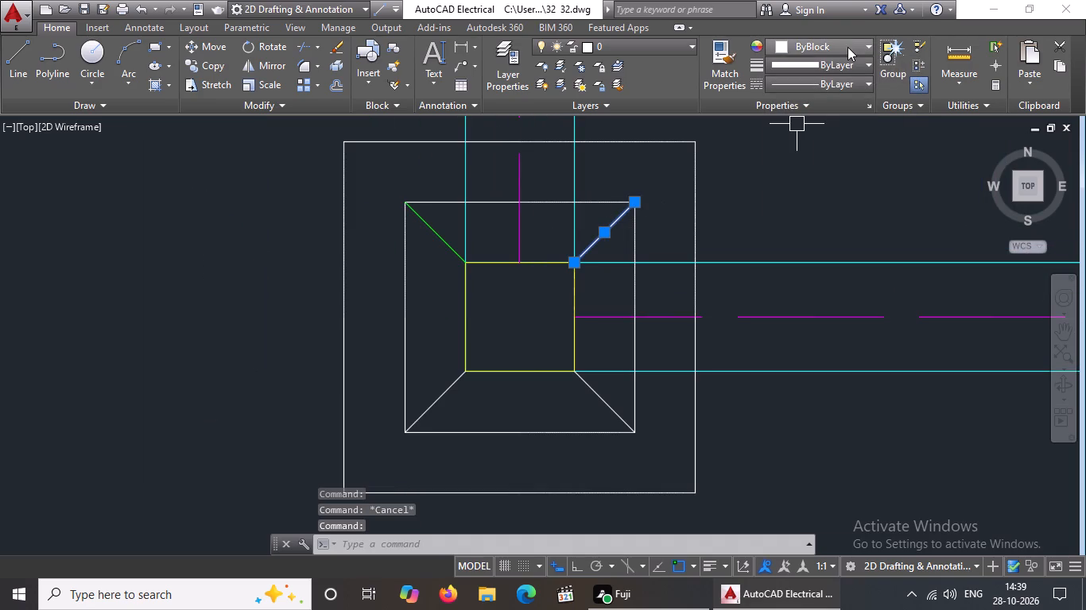
{"action": "left_click", "coordinate": [846, 46]}
{"action": "left_click", "coordinate": [809, 207]}
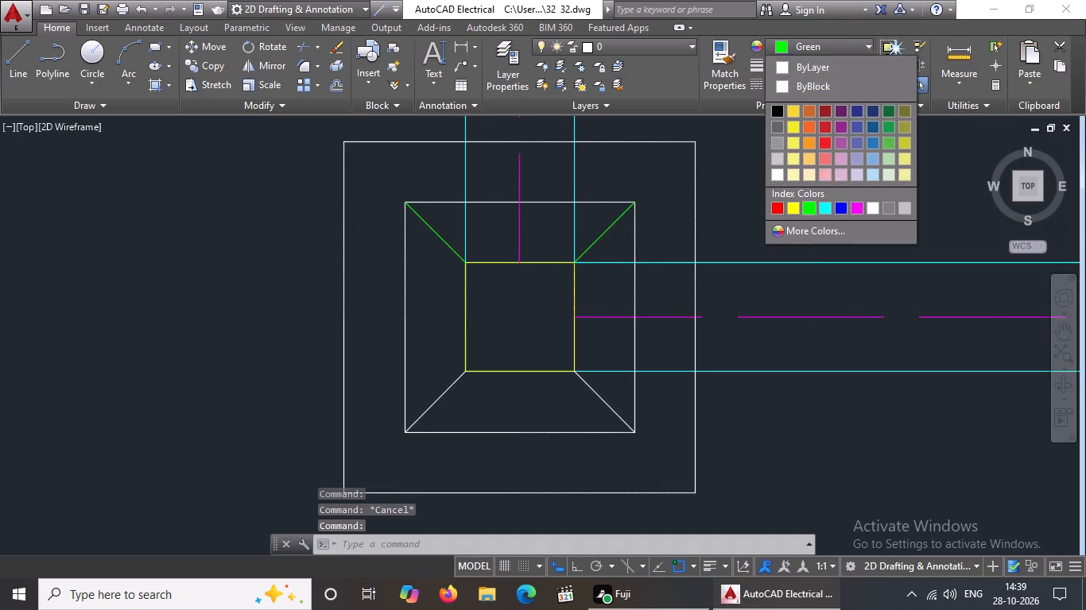
{"action": "key", "text": "Escape"}
Set the two lower diagonal corner lines of the left footing in the bottom row to Green.
{"action": "left_click", "coordinate": [445, 399]}
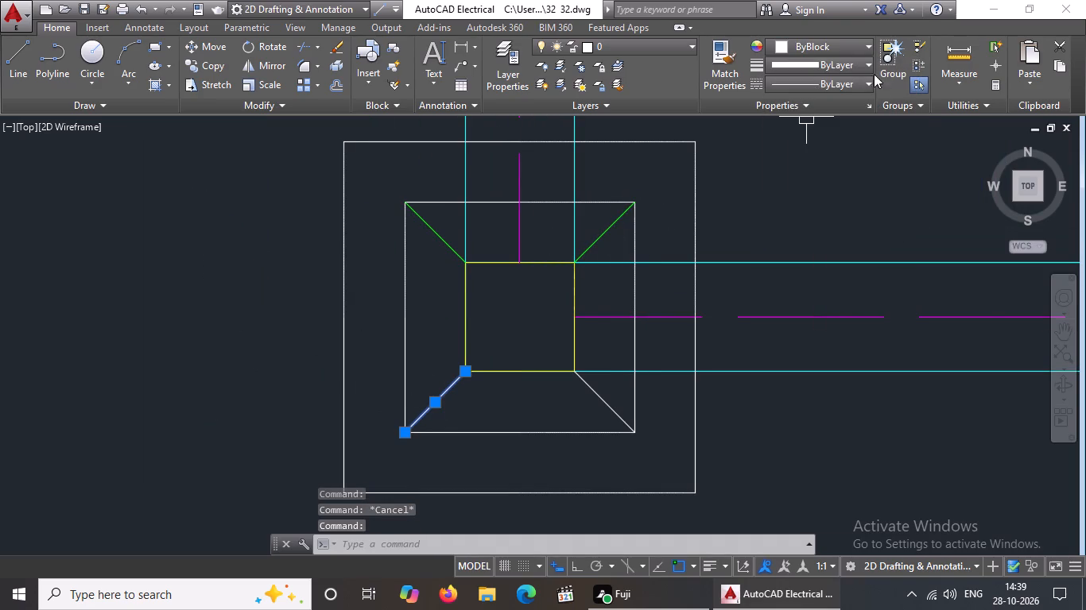
{"action": "left_click", "coordinate": [827, 44]}
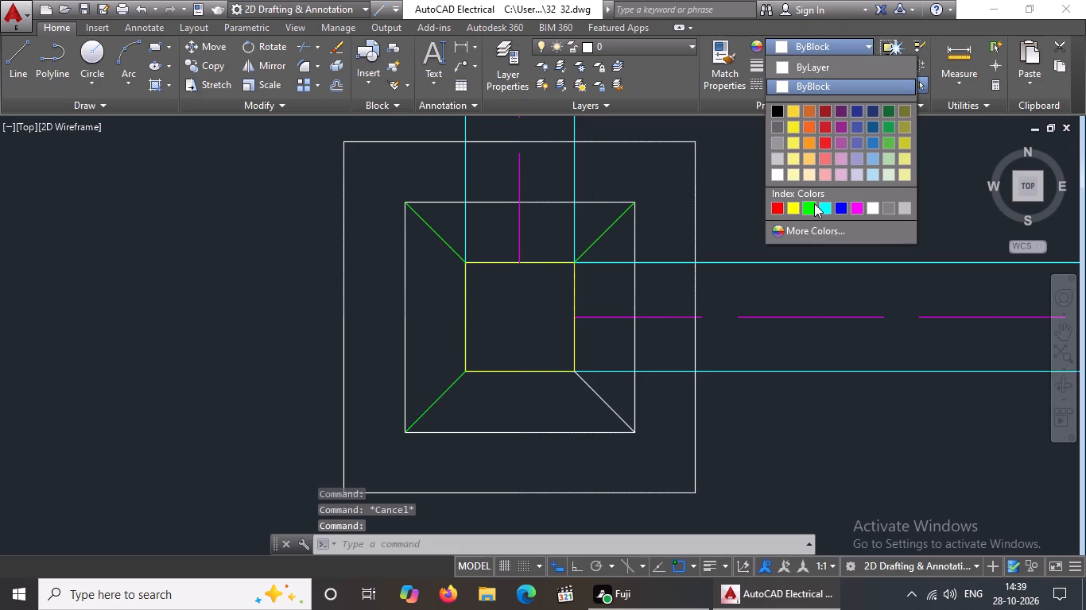
{"action": "left_click", "coordinate": [812, 204]}
{"action": "key", "text": "Escape"}
{"action": "scroll", "coordinate": [669, 220], "scroll_direction": "down", "scroll_amount": 5}
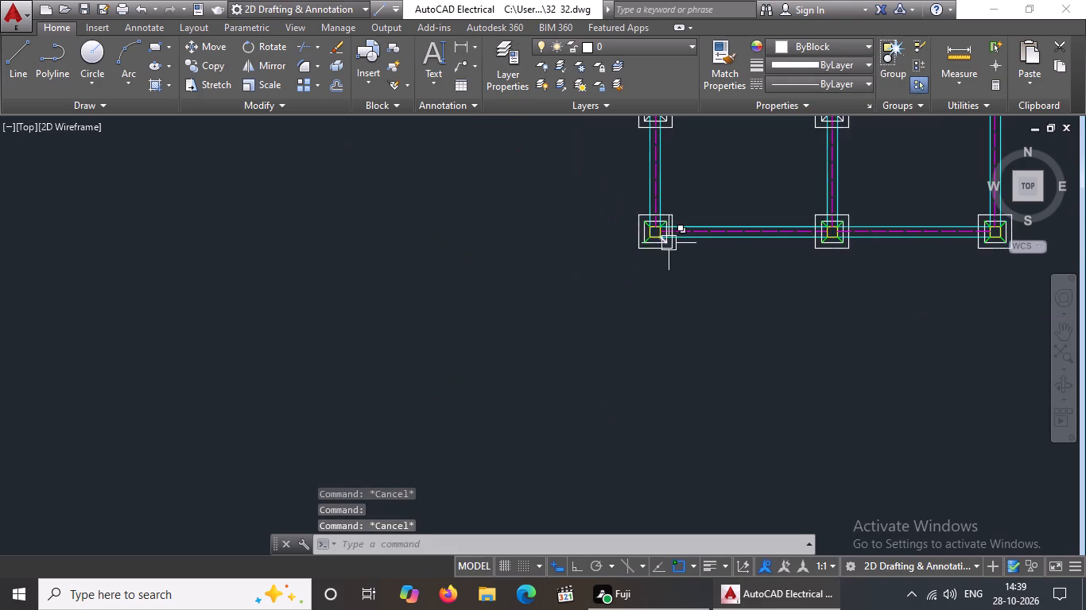
{"action": "scroll", "coordinate": [669, 243], "scroll_direction": "up", "scroll_amount": 8}
{"action": "left_click", "coordinate": [650, 230]}
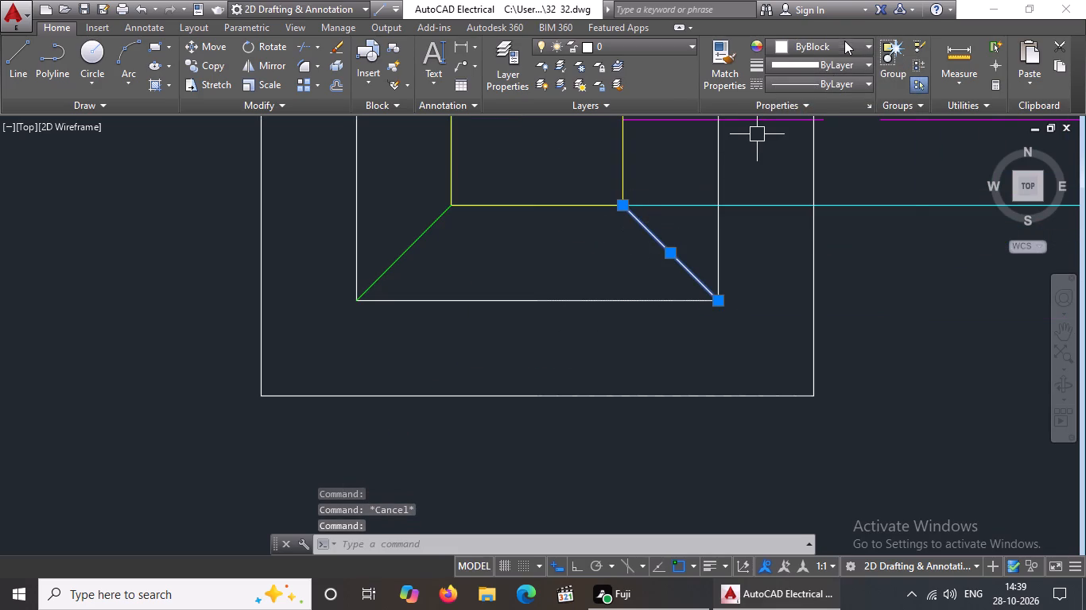
{"action": "left_click", "coordinate": [841, 48]}
{"action": "left_click", "coordinate": [807, 203]}
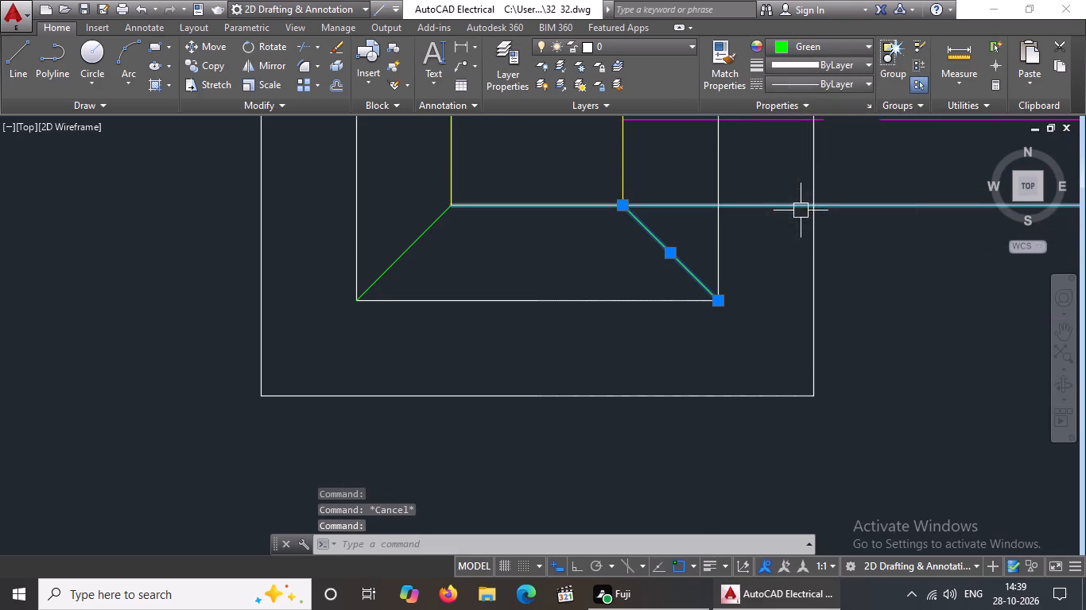
{"action": "scroll", "coordinate": [801, 210], "scroll_direction": "down", "scroll_amount": 4}
{"action": "key", "text": "Escape"}
Change the two upper diagonal corner lines of the left footing in the second row from the bottom to Green.
{"action": "scroll", "coordinate": [832, 239], "scroll_direction": "down", "scroll_amount": 4}
{"action": "scroll", "coordinate": [906, 198], "scroll_direction": "up", "scroll_amount": 2}
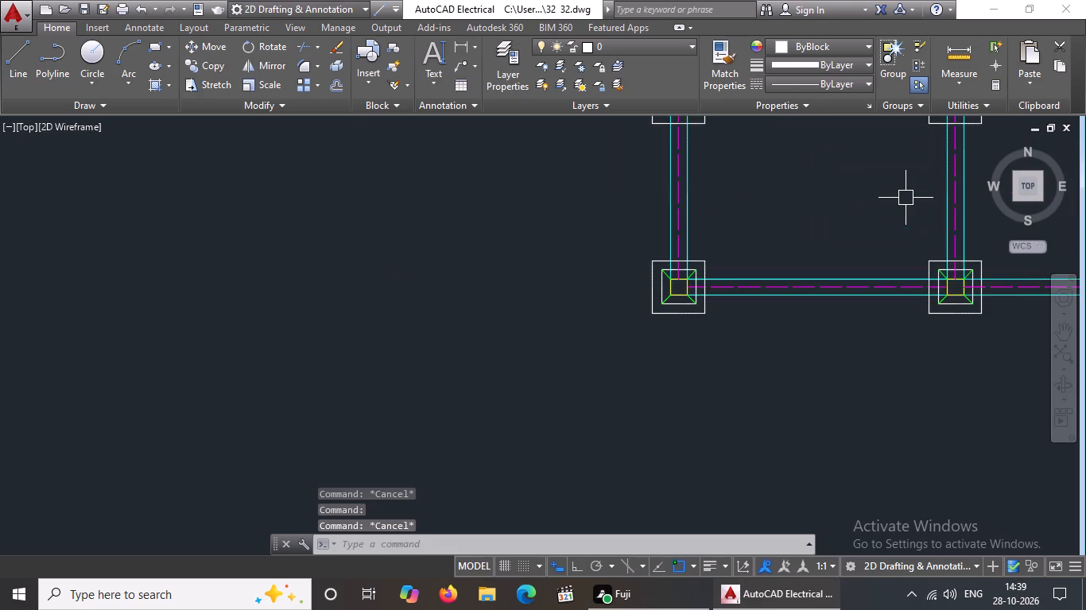
{"action": "scroll", "coordinate": [902, 200], "scroll_direction": "down", "scroll_amount": 4}
{"action": "scroll", "coordinate": [429, 388], "scroll_direction": "up", "scroll_amount": 4}
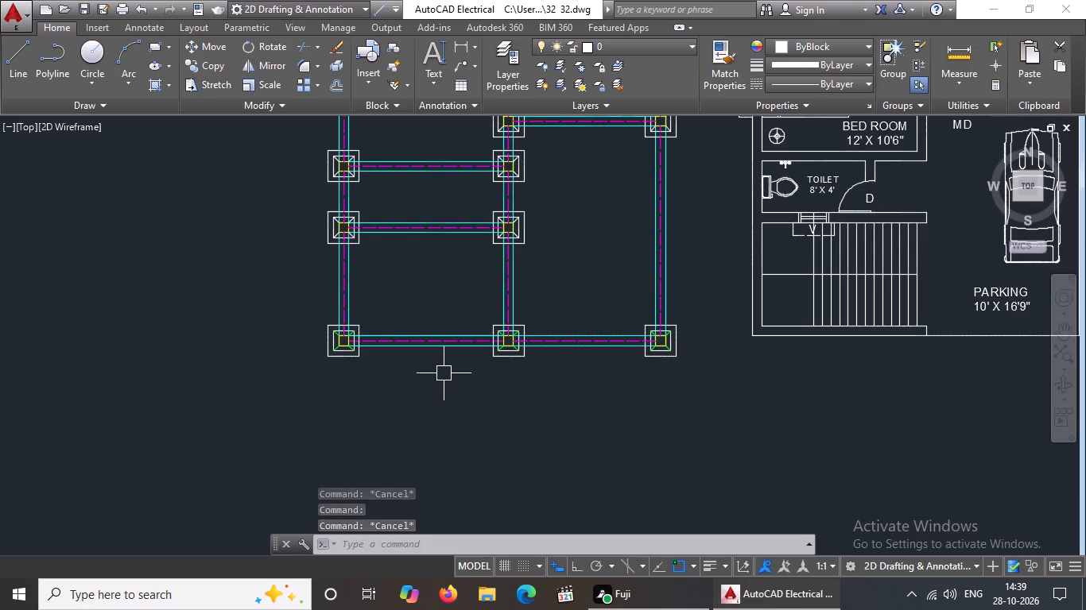
{"action": "scroll", "coordinate": [326, 209], "scroll_direction": "up", "scroll_amount": 3}
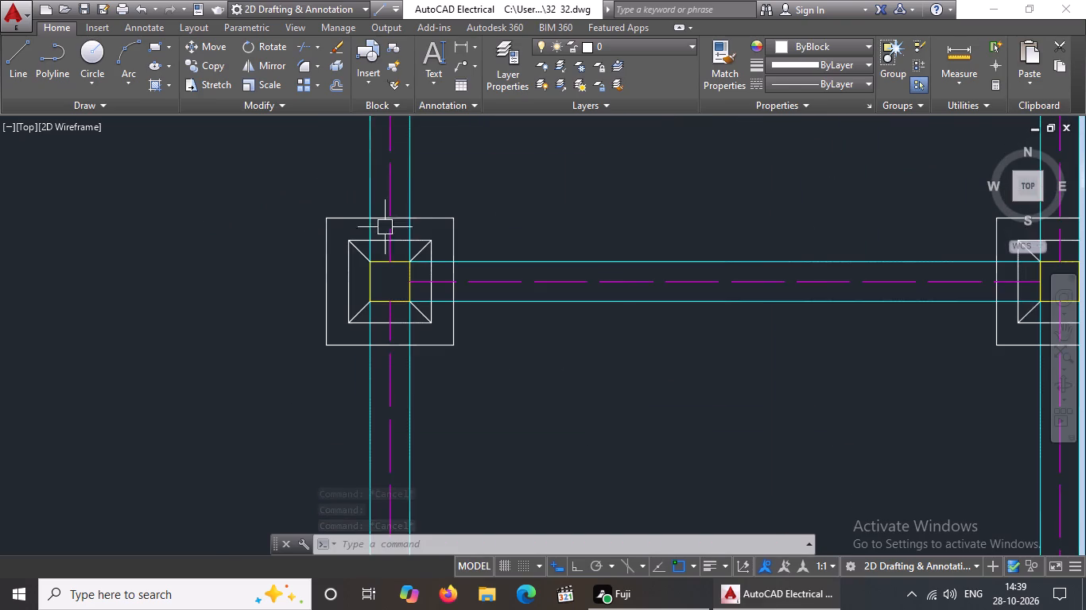
{"action": "scroll", "coordinate": [391, 237], "scroll_direction": "up", "scroll_amount": 2}
{"action": "scroll", "coordinate": [320, 279], "scroll_direction": "down", "scroll_amount": 6}
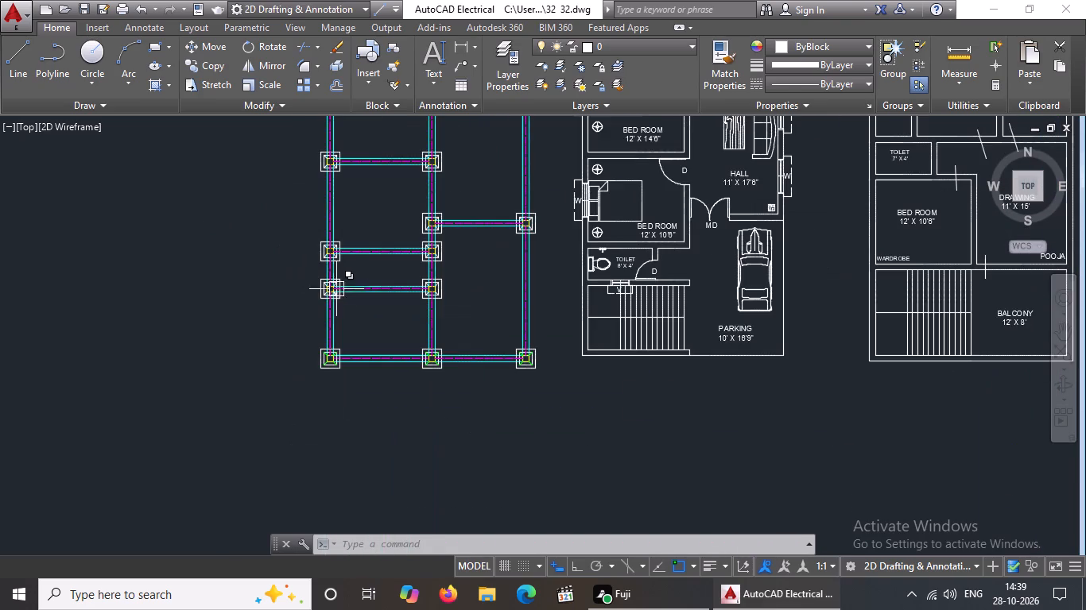
{"action": "scroll", "coordinate": [455, 349], "scroll_direction": "up", "scroll_amount": 2}
{"action": "scroll", "coordinate": [77, 166], "scroll_direction": "up", "scroll_amount": 2}
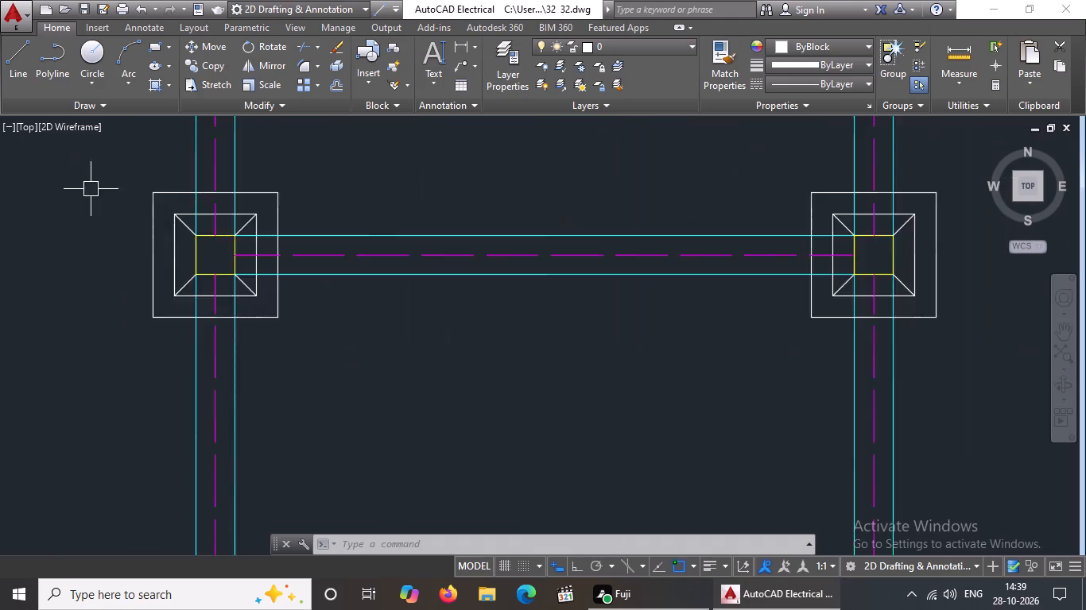
{"action": "scroll", "coordinate": [118, 210], "scroll_direction": "up", "scroll_amount": 3}
{"action": "scroll", "coordinate": [368, 248], "scroll_direction": "down", "scroll_amount": 2}
{"action": "scroll", "coordinate": [378, 262], "scroll_direction": "up", "scroll_amount": 1}
{"action": "left_click", "coordinate": [378, 261]}
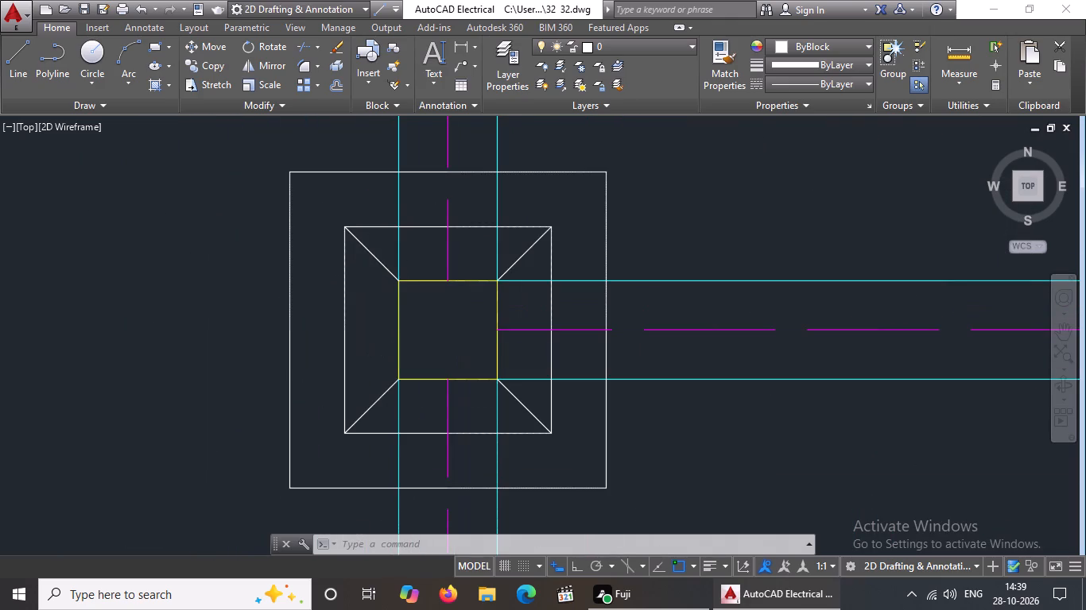
{"action": "left_click", "coordinate": [809, 50]}
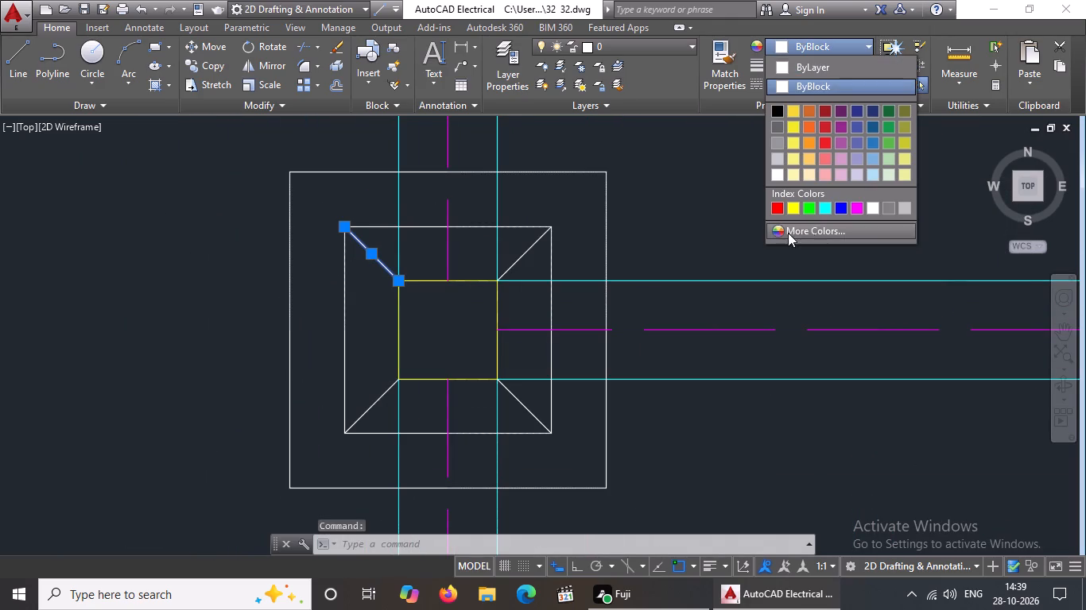
{"action": "left_click", "coordinate": [805, 205]}
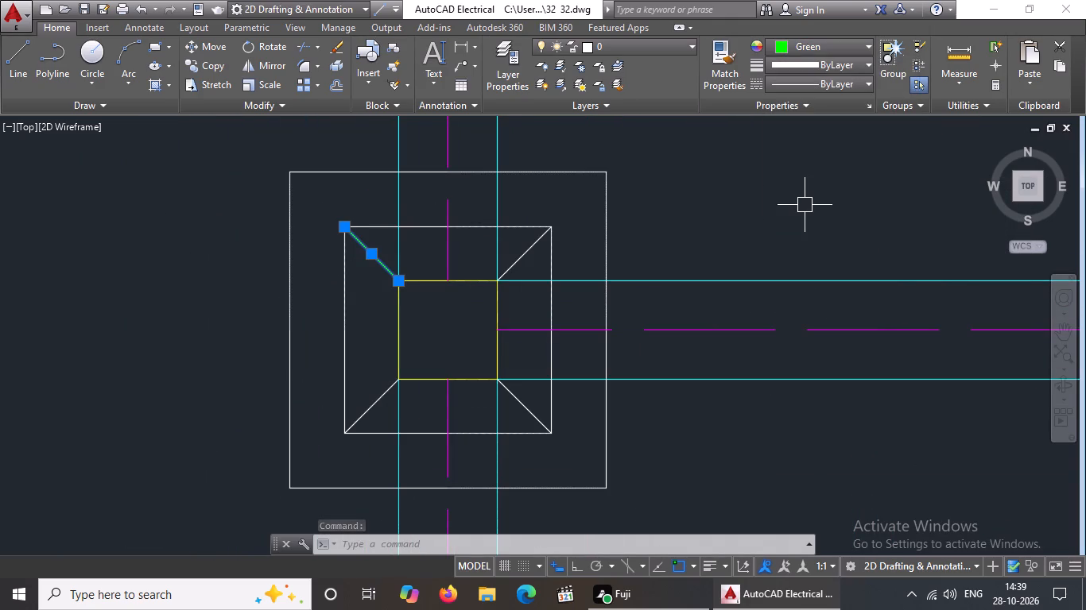
{"action": "left_click", "coordinate": [532, 250]}
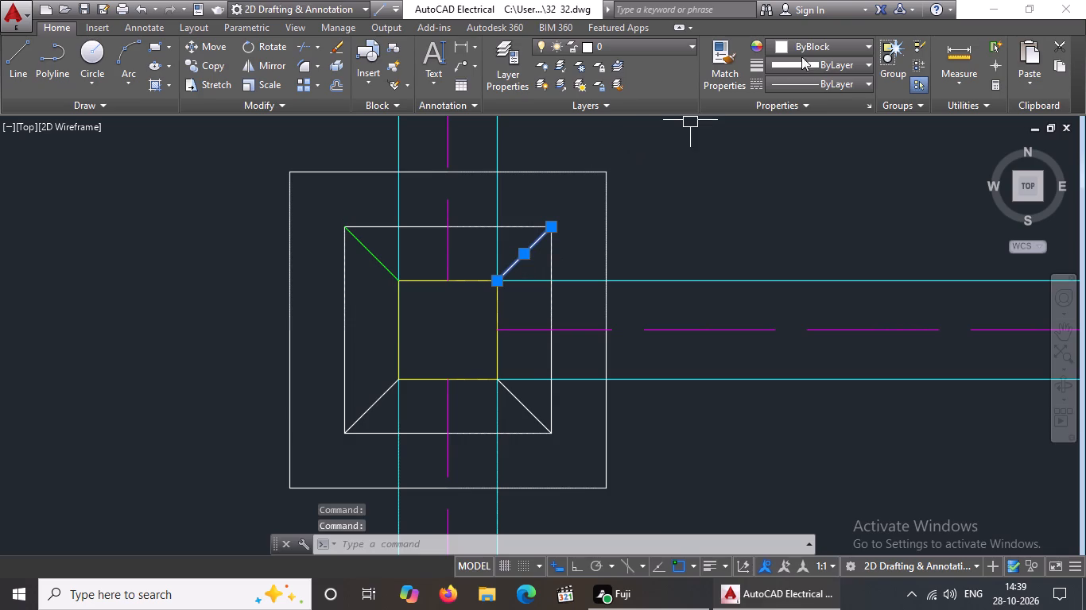
{"action": "left_click", "coordinate": [828, 44]}
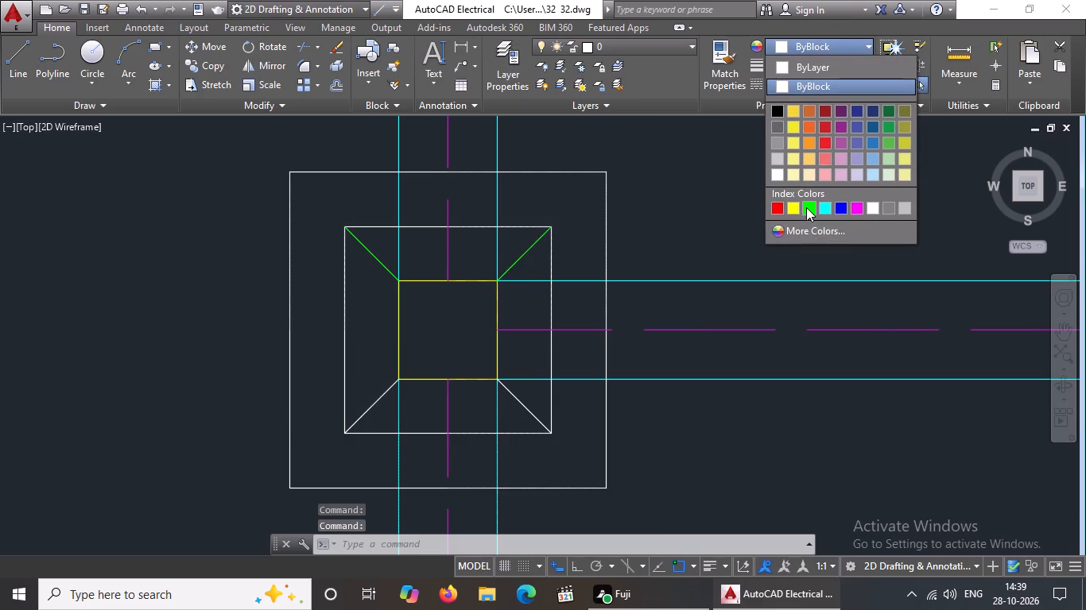
{"action": "left_click", "coordinate": [809, 203]}
{"action": "key", "text": "Escape"}
Make the two lower diagonal corner lines of the left footing in the second row from the bottom Green.
{"action": "left_click_drag", "start_coordinate": [370, 408], "coordinate": [386, 400]}
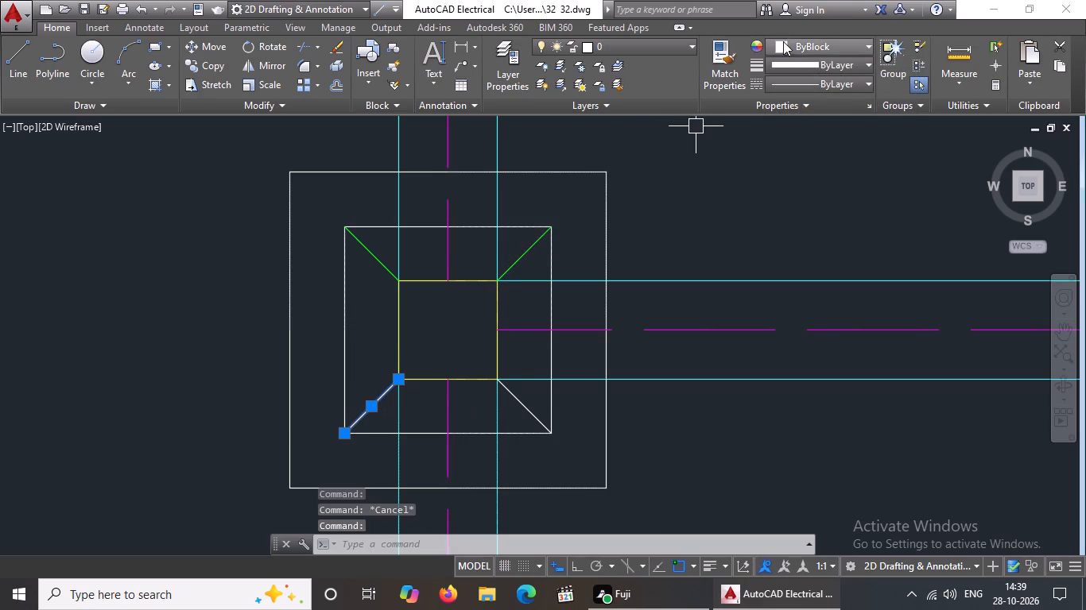
{"action": "left_click", "coordinate": [783, 43]}
{"action": "left_click", "coordinate": [808, 206]}
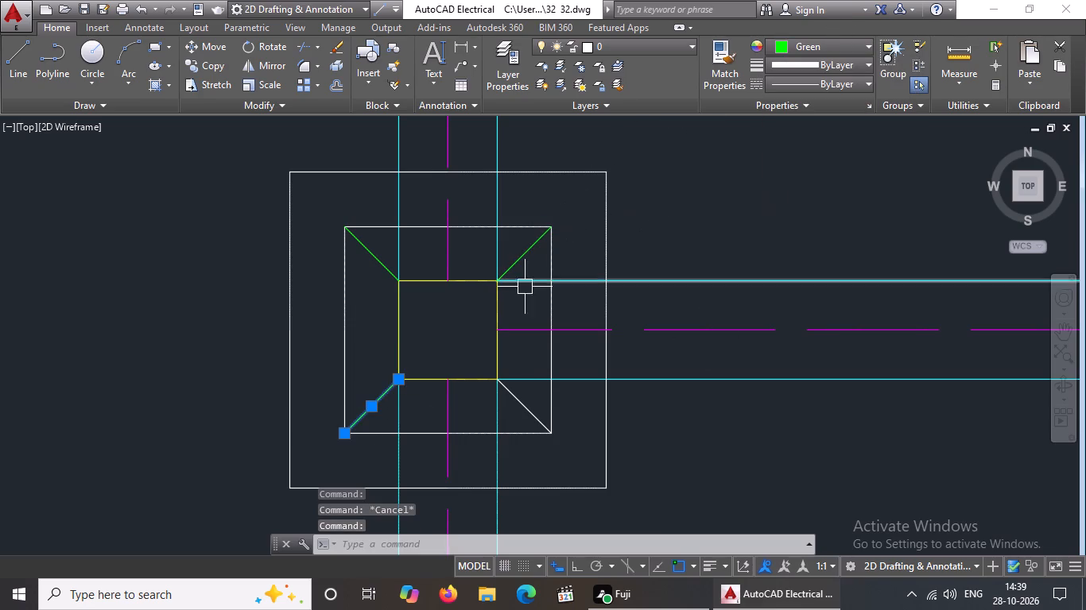
{"action": "key", "text": "Escape"}
{"action": "left_click", "coordinate": [524, 409]}
{"action": "left_click", "coordinate": [818, 41]}
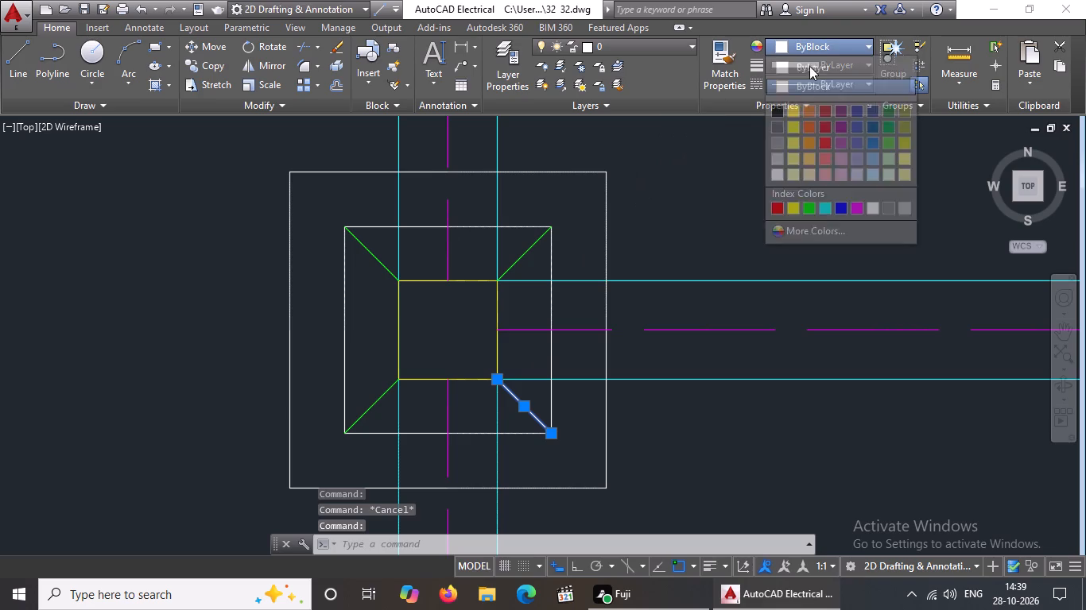
{"action": "left_click", "coordinate": [805, 203]}
{"action": "scroll", "coordinate": [619, 230], "scroll_direction": "down", "scroll_amount": 2}
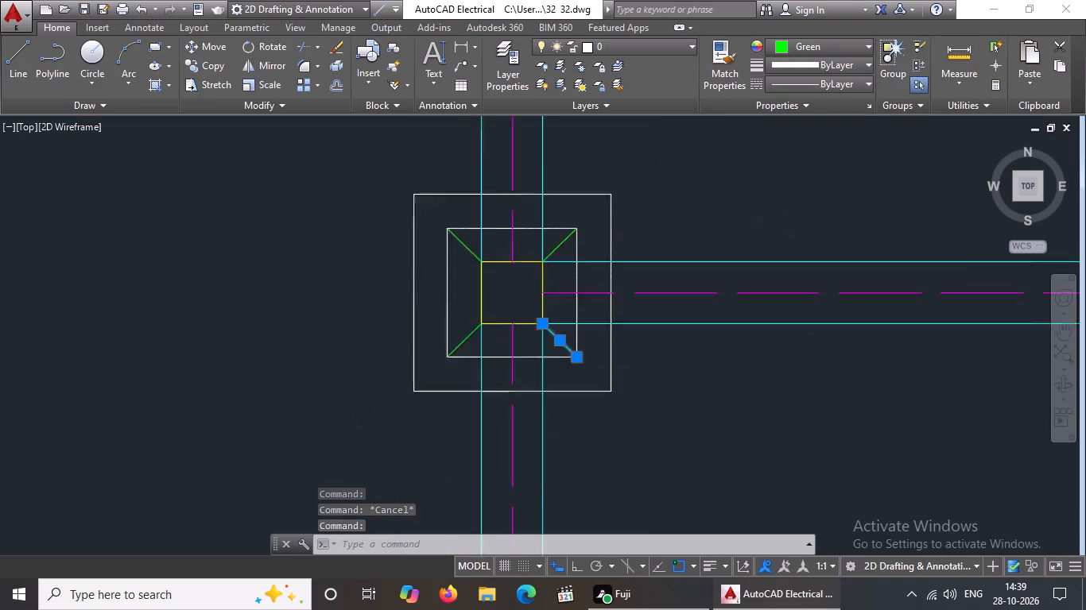
{"action": "scroll", "coordinate": [619, 230], "scroll_direction": "down", "scroll_amount": 1}
{"action": "key", "text": "Escape"}
{"action": "scroll", "coordinate": [694, 302], "scroll_direction": "down", "scroll_amount": 3}
{"action": "scroll", "coordinate": [772, 292], "scroll_direction": "up", "scroll_amount": 4}
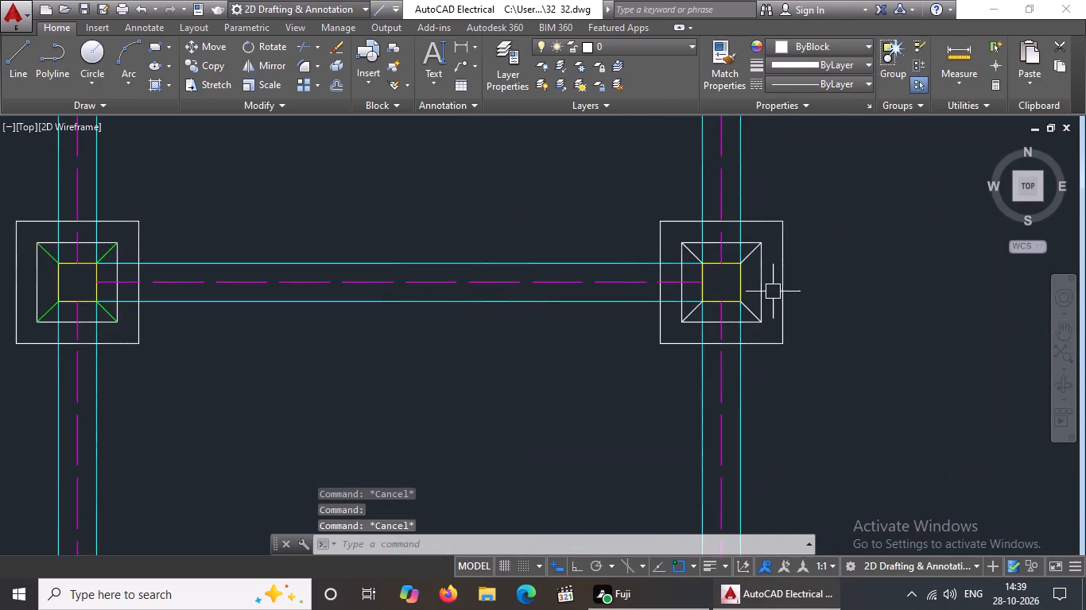
Set the two upper diagonal corner lines of the right footing in the second row from the bottom to Green.
{"action": "scroll", "coordinate": [758, 278], "scroll_direction": "up", "scroll_amount": 2}
{"action": "left_click", "coordinate": [734, 219]}
{"action": "left_click", "coordinate": [839, 40]}
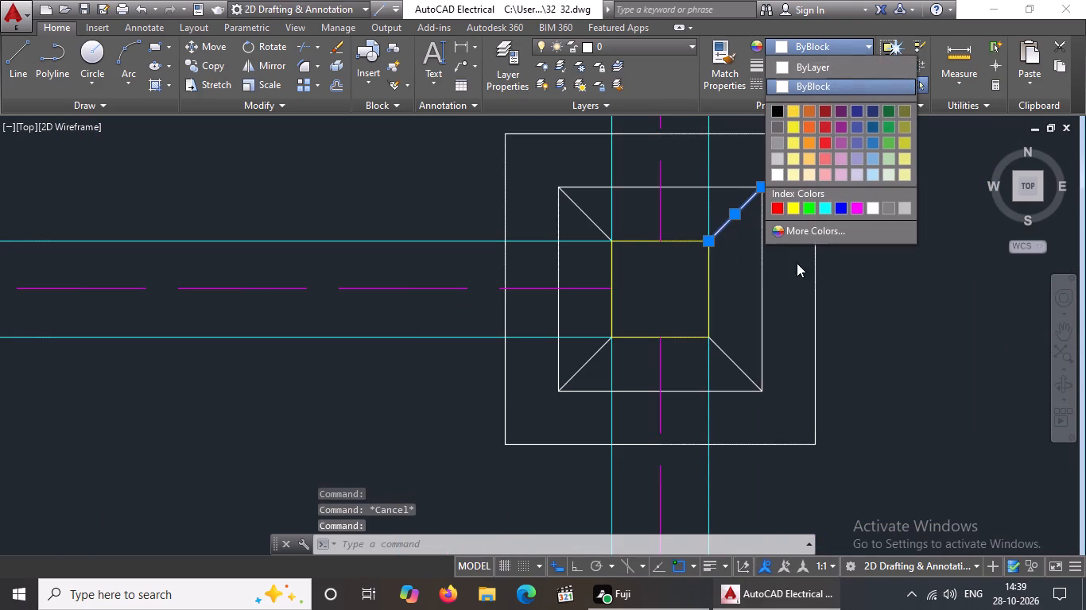
{"action": "left_click", "coordinate": [809, 209]}
{"action": "key", "text": "Escape"}
{"action": "left_click", "coordinate": [576, 203]}
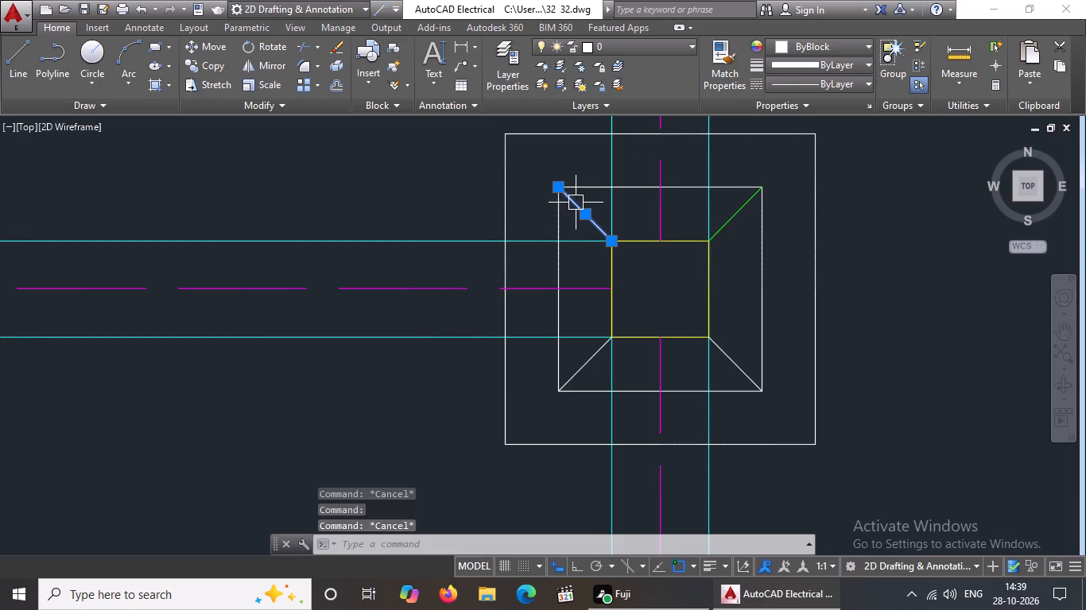
{"action": "left_click", "coordinate": [840, 41]}
{"action": "left_click", "coordinate": [809, 204]}
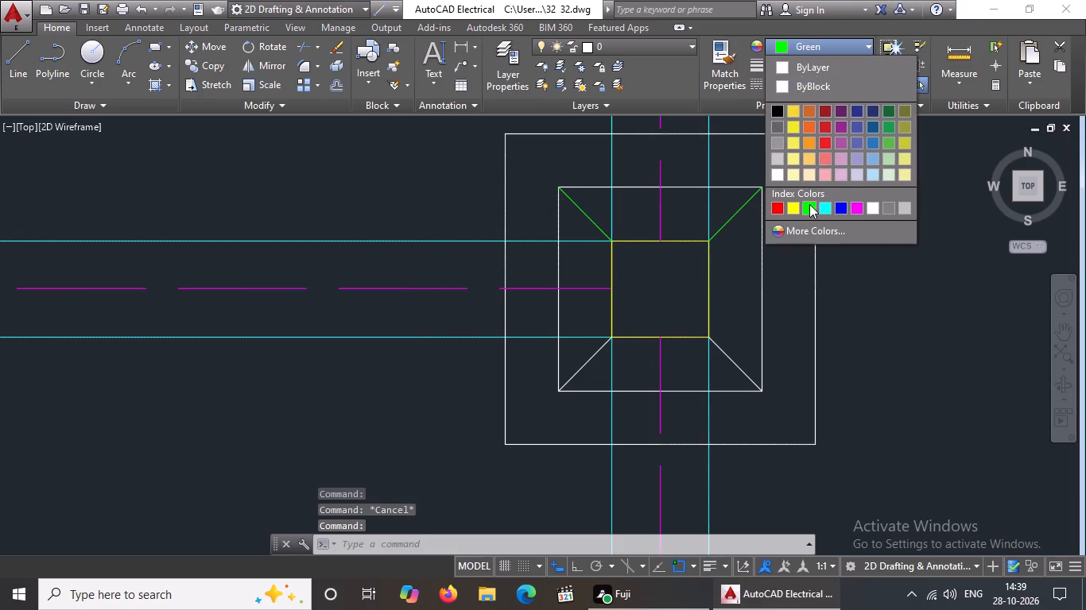
{"action": "key", "text": "Escape"}
Recolour the two lower diagonal corner lines of the right footing in the second row from the bottom as Green.
{"action": "left_click", "coordinate": [591, 361]}
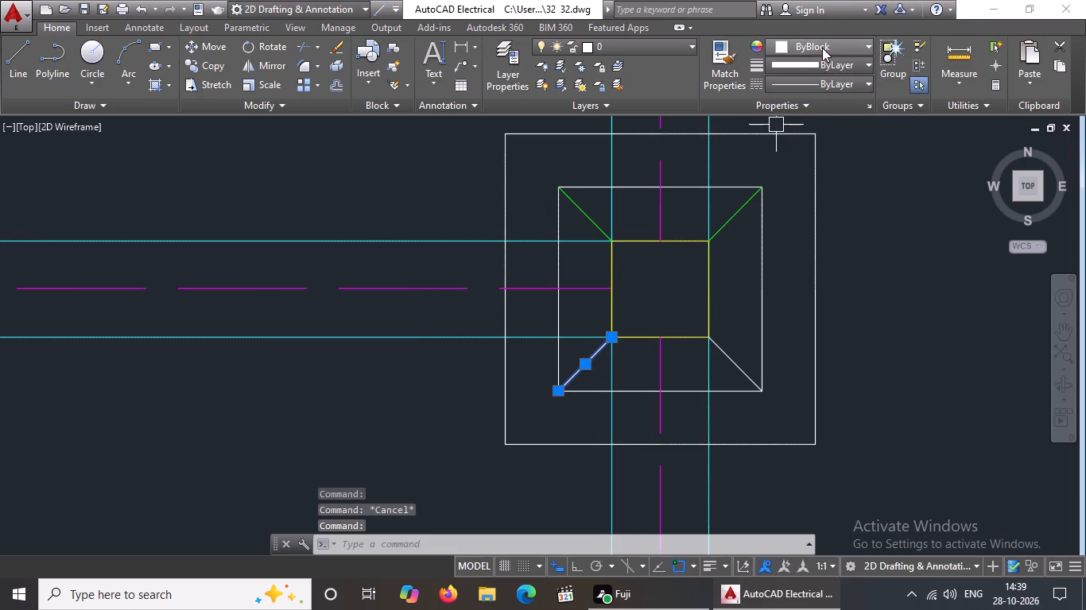
{"action": "left_click", "coordinate": [822, 48]}
{"action": "left_click", "coordinate": [810, 205]}
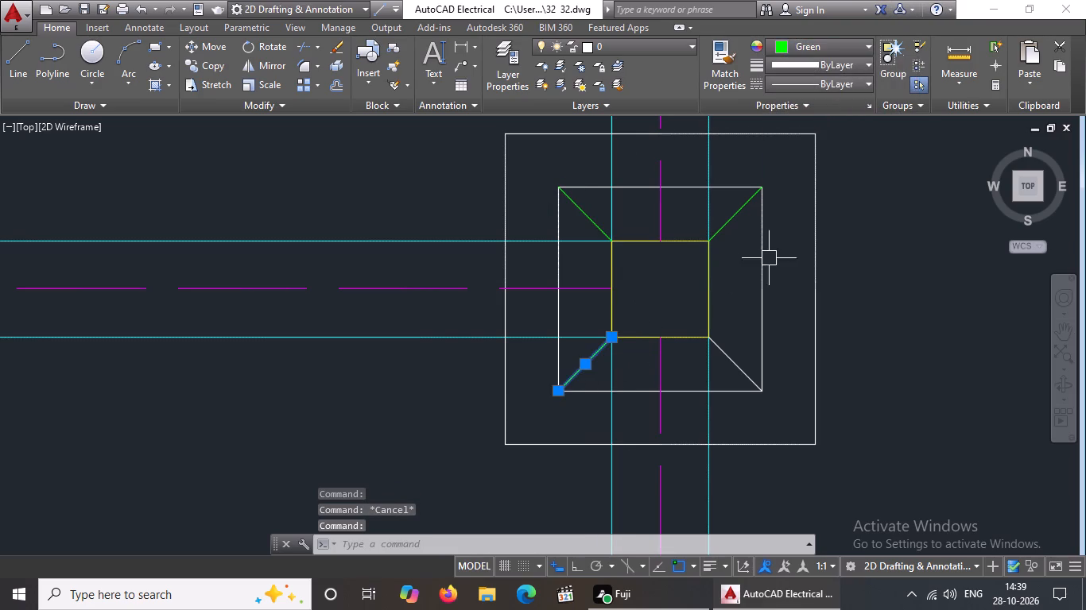
{"action": "key", "text": "Escape"}
{"action": "left_click", "coordinate": [747, 368]}
{"action": "left_click", "coordinate": [852, 49]}
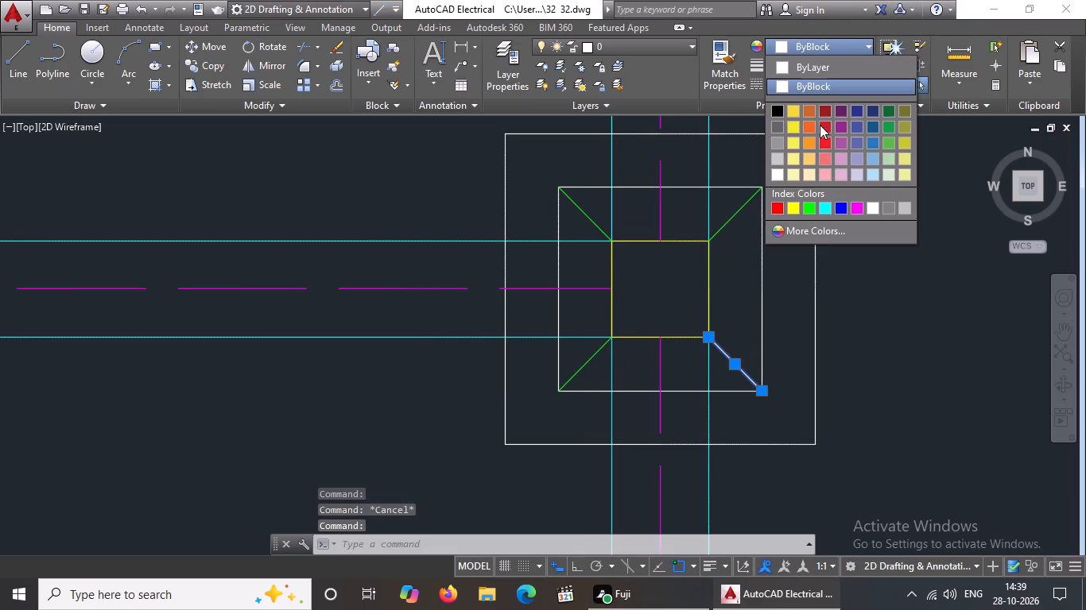
{"action": "left_click", "coordinate": [810, 206]}
{"action": "scroll", "coordinate": [789, 219], "scroll_direction": "down", "scroll_amount": 4}
{"action": "key", "text": "Escape"}
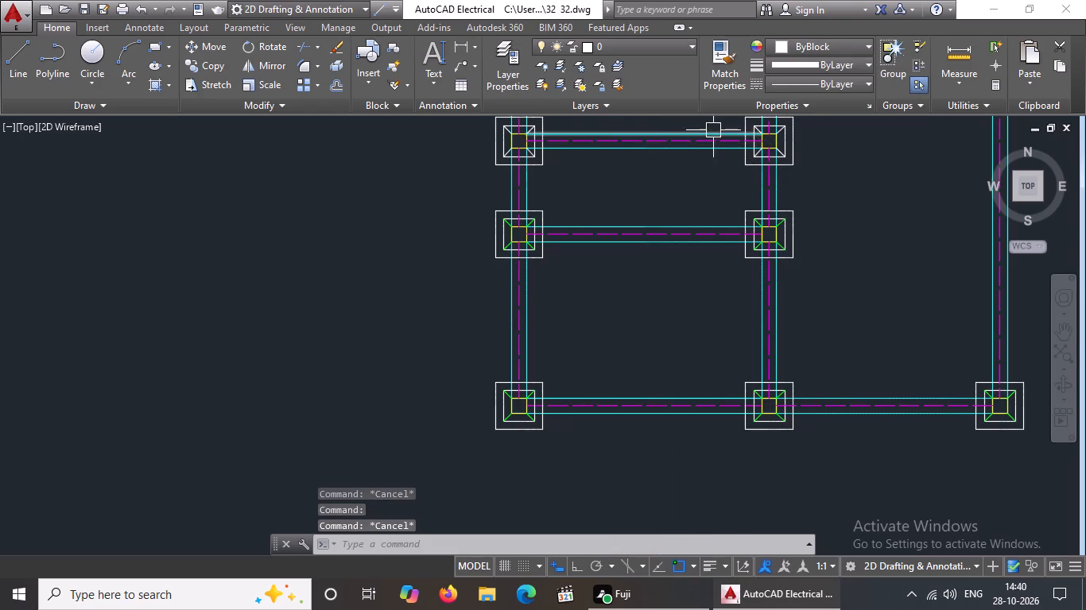
Change the two upper diagonal corner lines of the left footing in the third row from the bottom to Green.
{"action": "scroll", "coordinate": [518, 122], "scroll_direction": "up", "scroll_amount": 5}
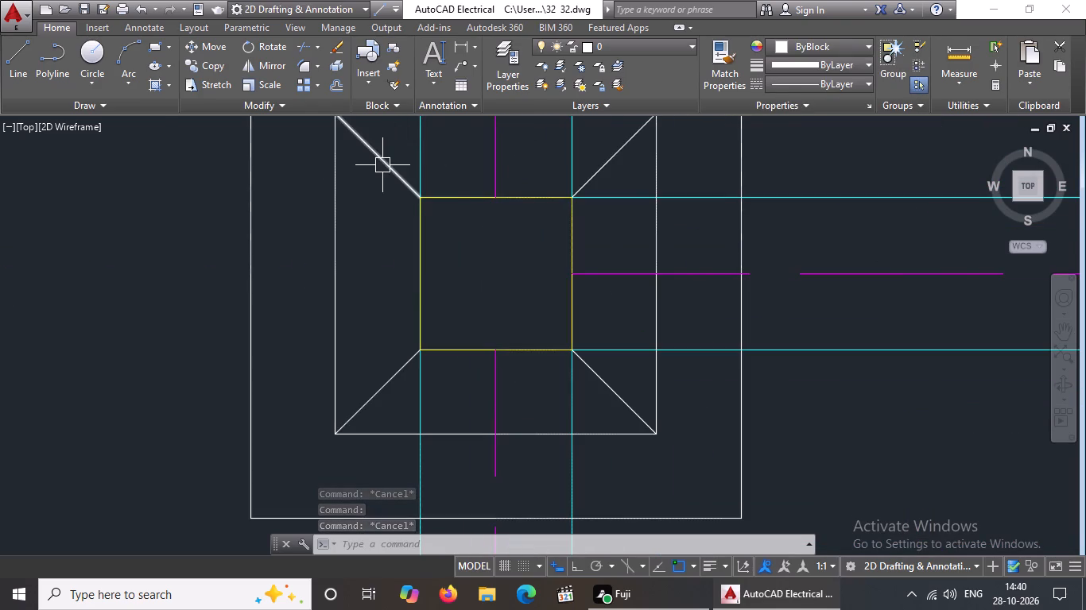
{"action": "left_click_drag", "start_coordinate": [383, 163], "coordinate": [402, 156]}
{"action": "left_click", "coordinate": [828, 43]}
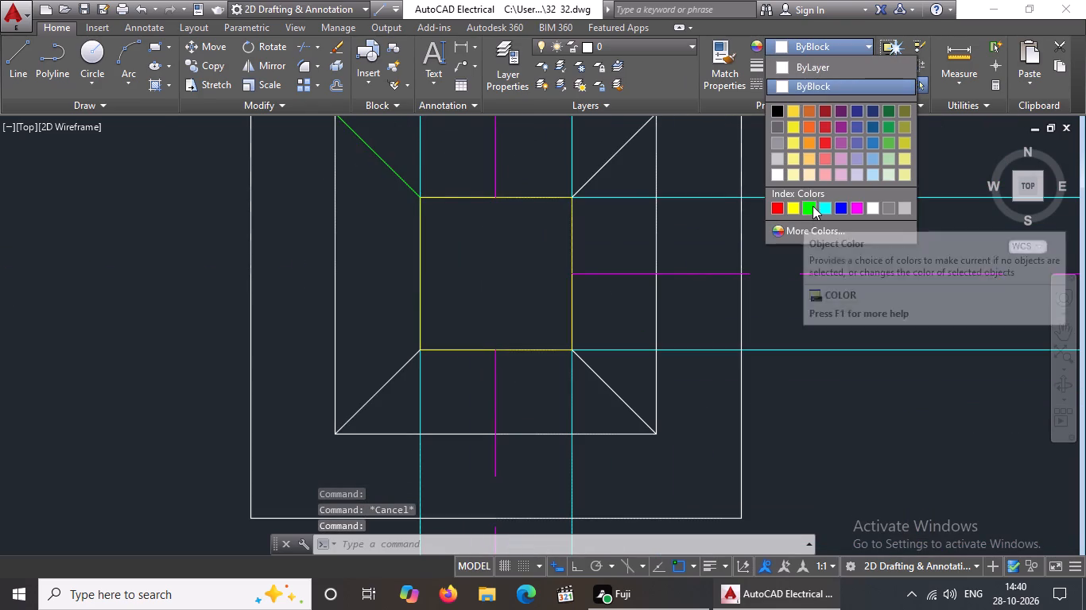
{"action": "left_click", "coordinate": [813, 205]}
{"action": "key", "text": "Escape"}
{"action": "left_click", "coordinate": [615, 144]}
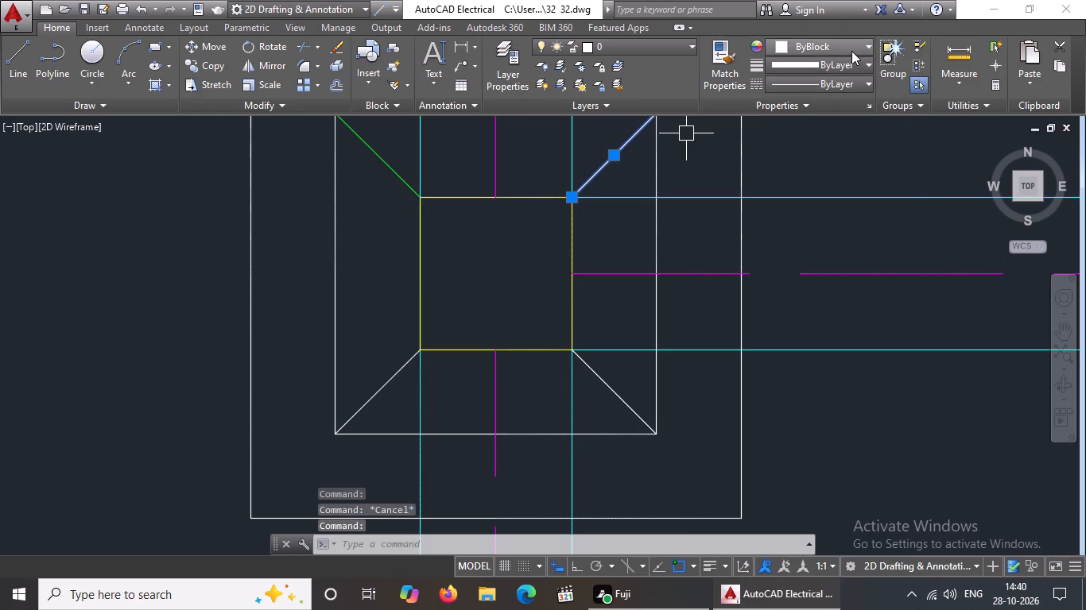
{"action": "left_click", "coordinate": [851, 51]}
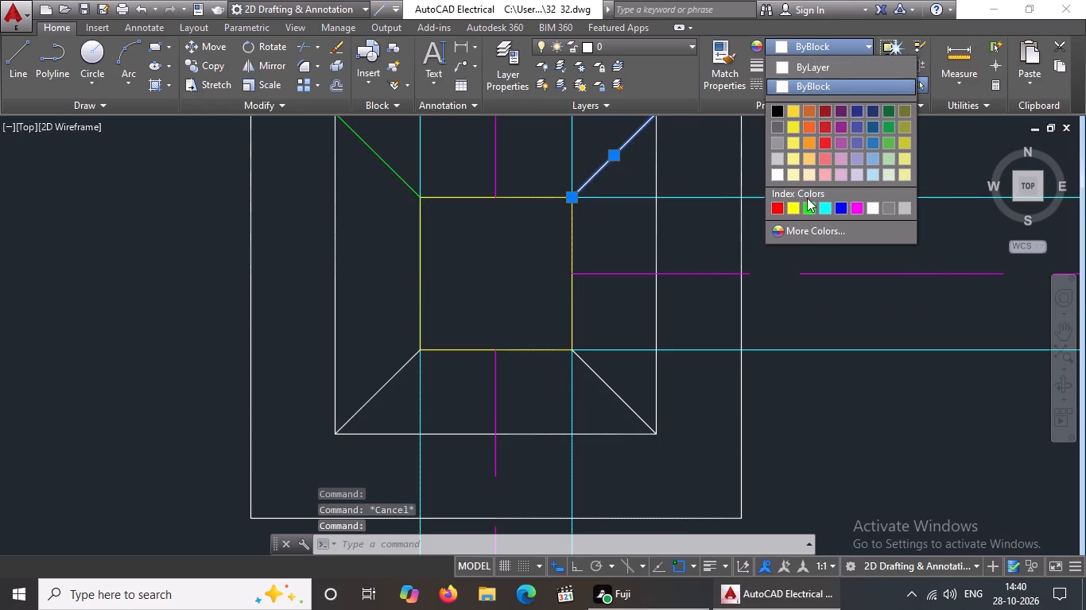
{"action": "left_click", "coordinate": [808, 207]}
{"action": "key", "text": "Escape"}
Make the two lower diagonal corner lines of the left footing in the third row from the bottom Green.
{"action": "left_click", "coordinate": [614, 396]}
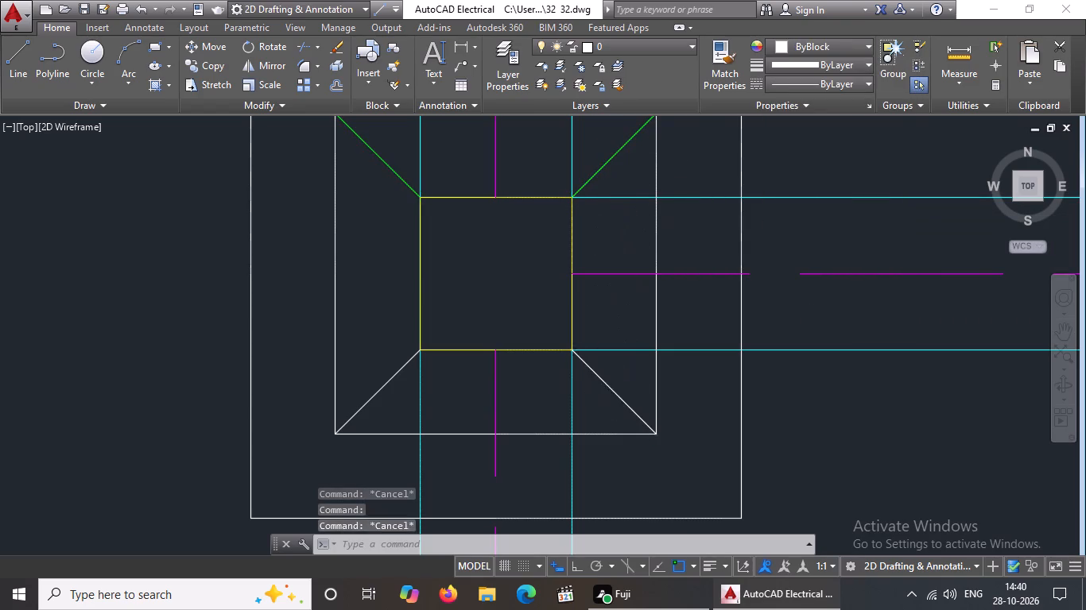
{"action": "left_click", "coordinate": [820, 43]}
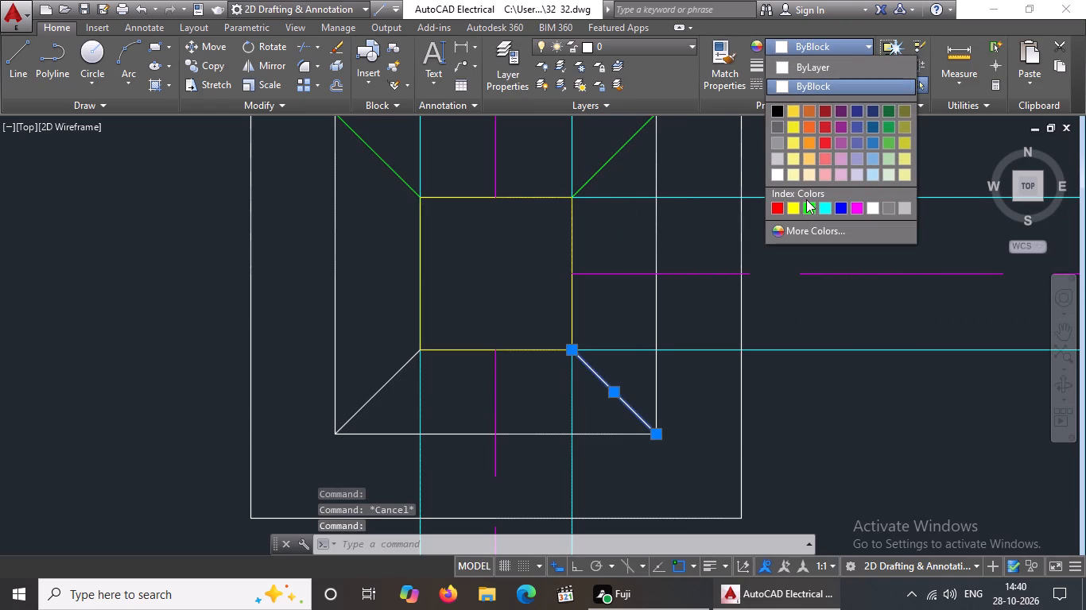
{"action": "left_click", "coordinate": [809, 210]}
{"action": "key", "text": "Escape"}
{"action": "left_click", "coordinate": [395, 373]}
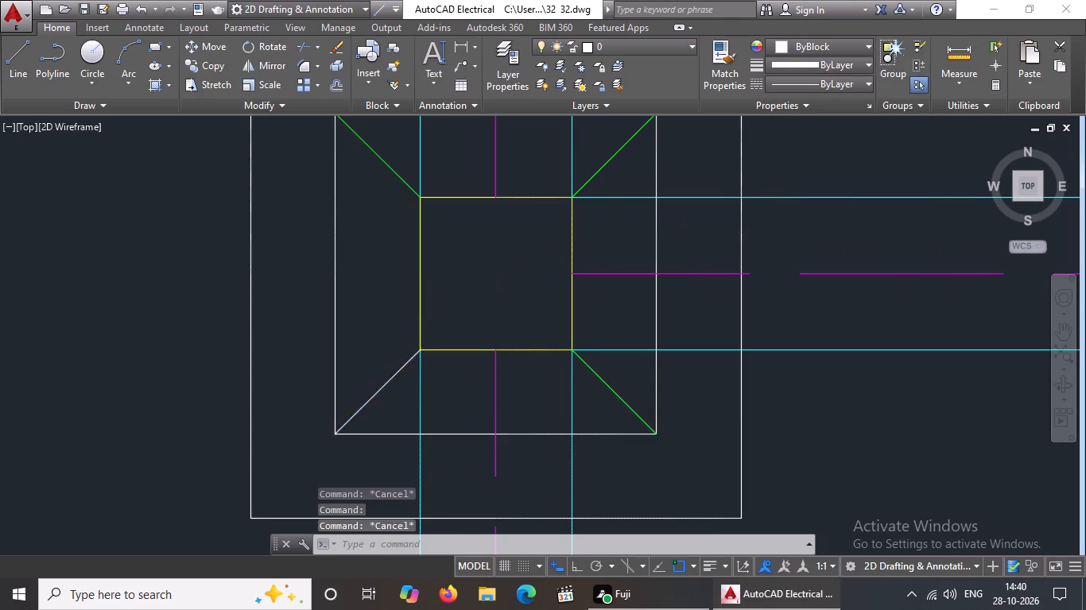
{"action": "left_click", "coordinate": [790, 44]}
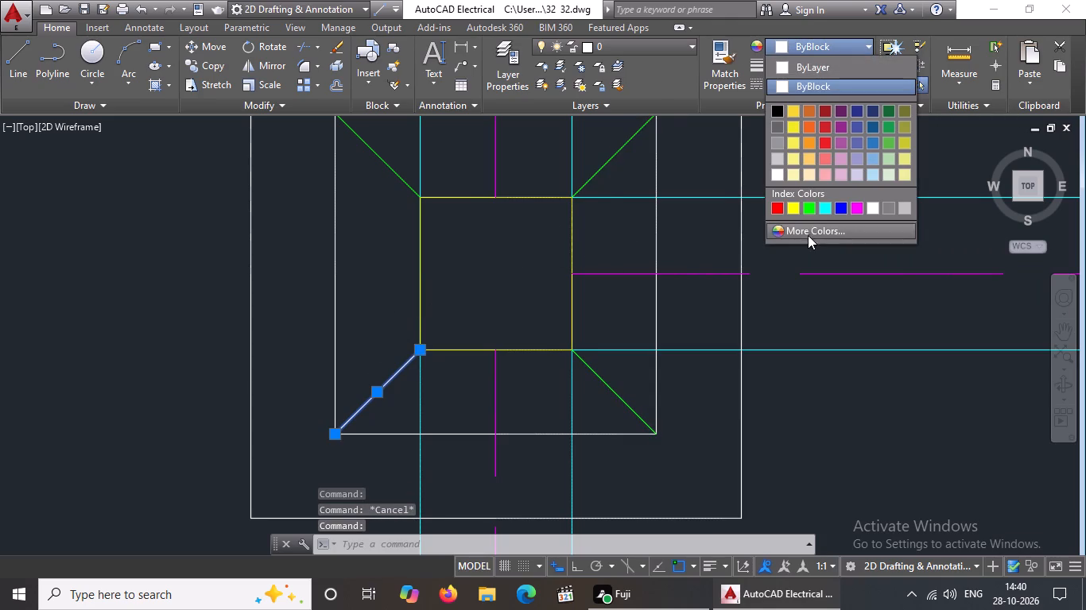
{"action": "left_click", "coordinate": [809, 205]}
{"action": "scroll", "coordinate": [658, 191], "scroll_direction": "down", "scroll_amount": 2}
{"action": "key", "text": "Escape"}
Set the two upper diagonal corner lines of the right footing in the third row from the bottom to Green.
{"action": "scroll", "coordinate": [527, 218], "scroll_direction": "down", "scroll_amount": 4}
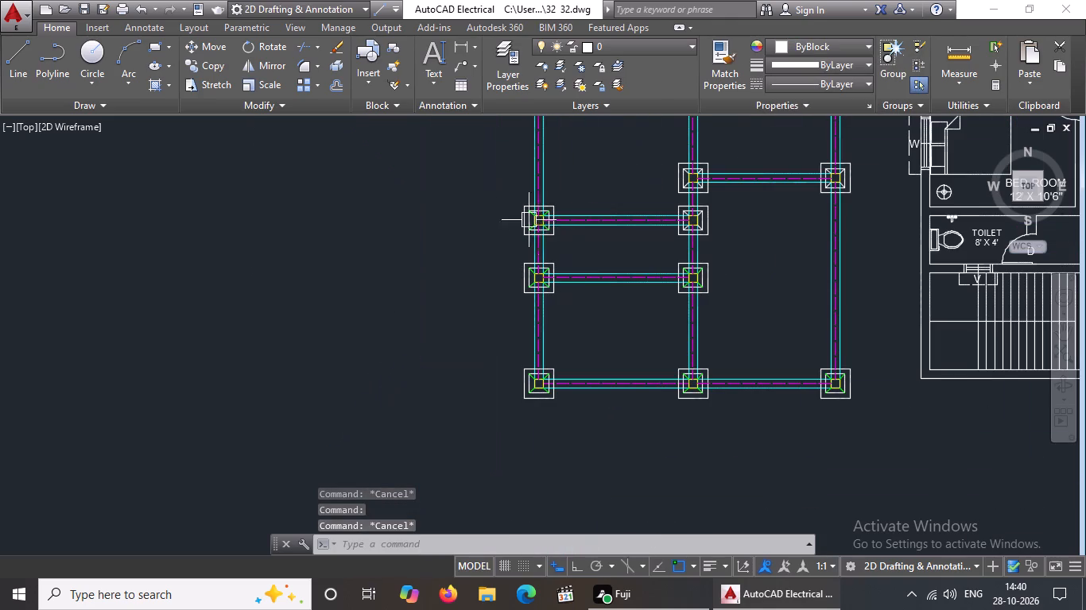
{"action": "scroll", "coordinate": [699, 227], "scroll_direction": "up", "scroll_amount": 3}
{"action": "scroll", "coordinate": [652, 171], "scroll_direction": "up", "scroll_amount": 2}
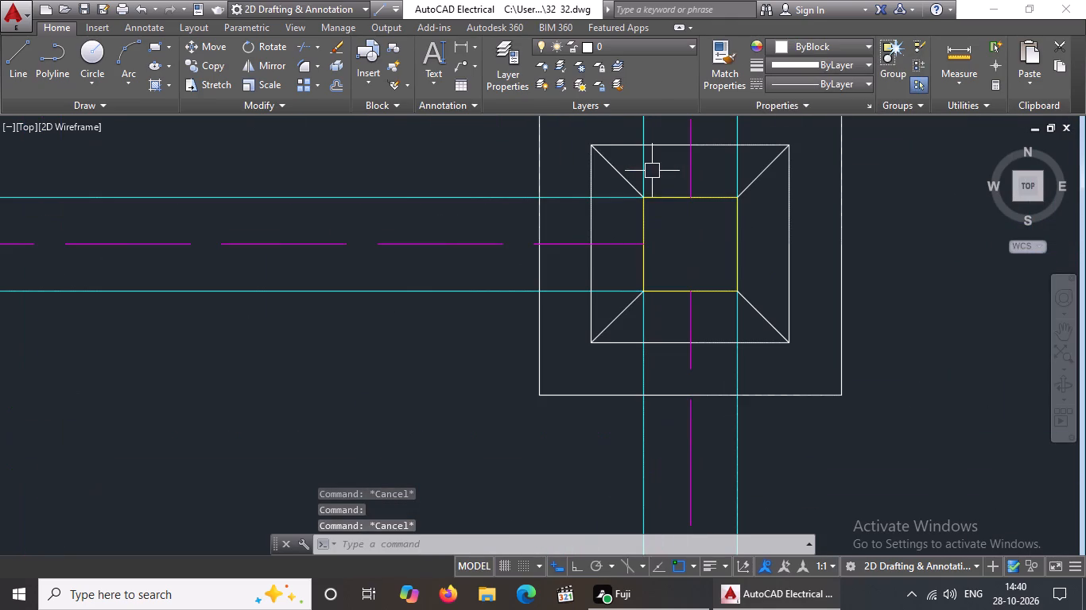
{"action": "left_click", "coordinate": [611, 169]}
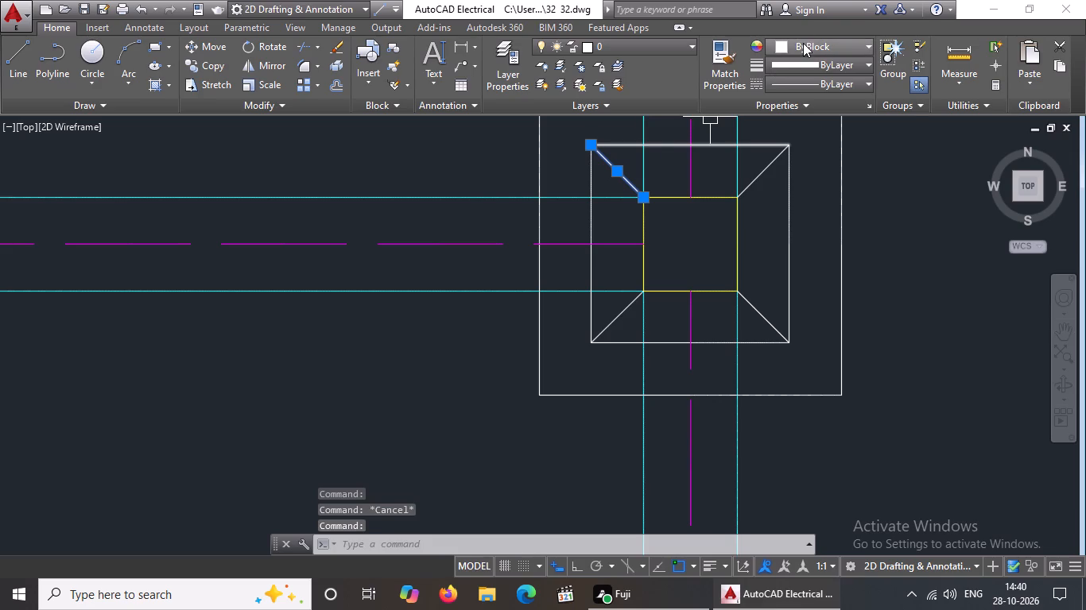
{"action": "left_click", "coordinate": [803, 43]}
{"action": "left_click", "coordinate": [806, 198]}
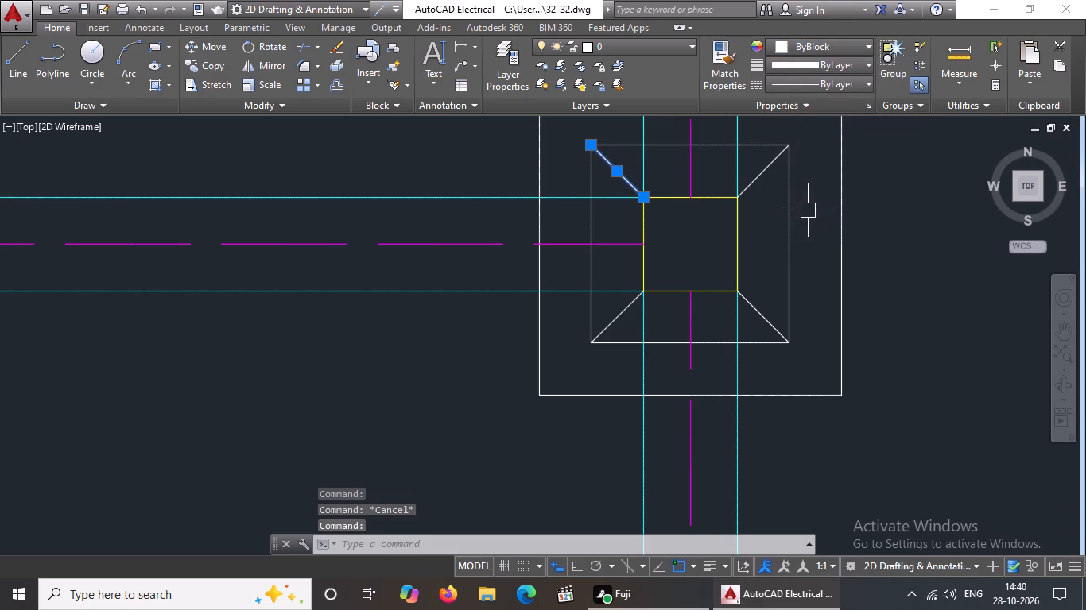
{"action": "key", "text": "Escape"}
{"action": "left_click", "coordinate": [622, 182]}
{"action": "left_click", "coordinate": [834, 51]}
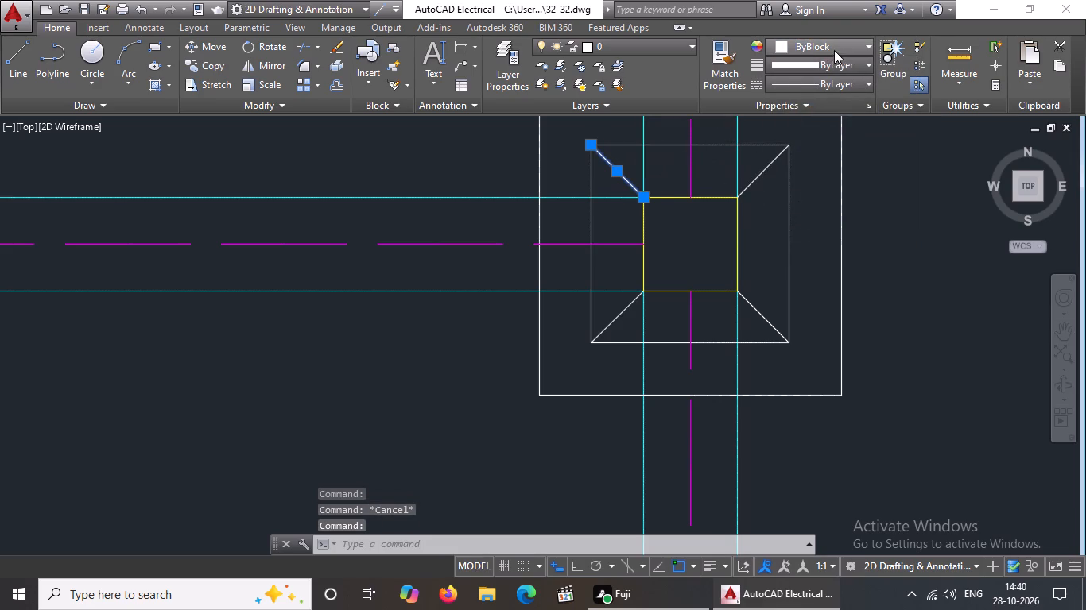
{"action": "left_click", "coordinate": [811, 202]}
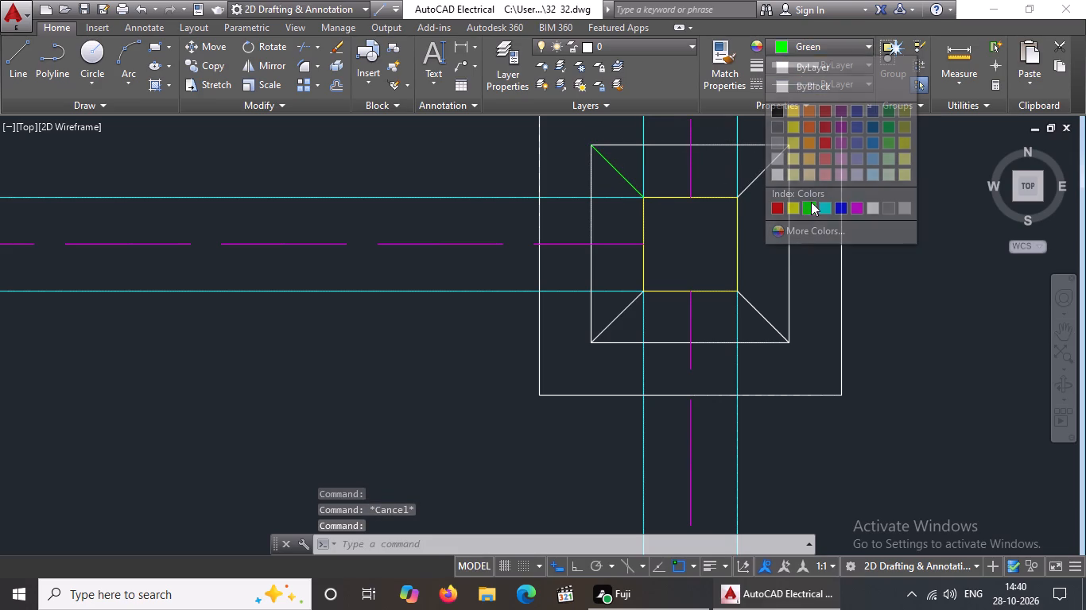
{"action": "key", "text": "Escape"}
{"action": "left_click", "coordinate": [760, 161]}
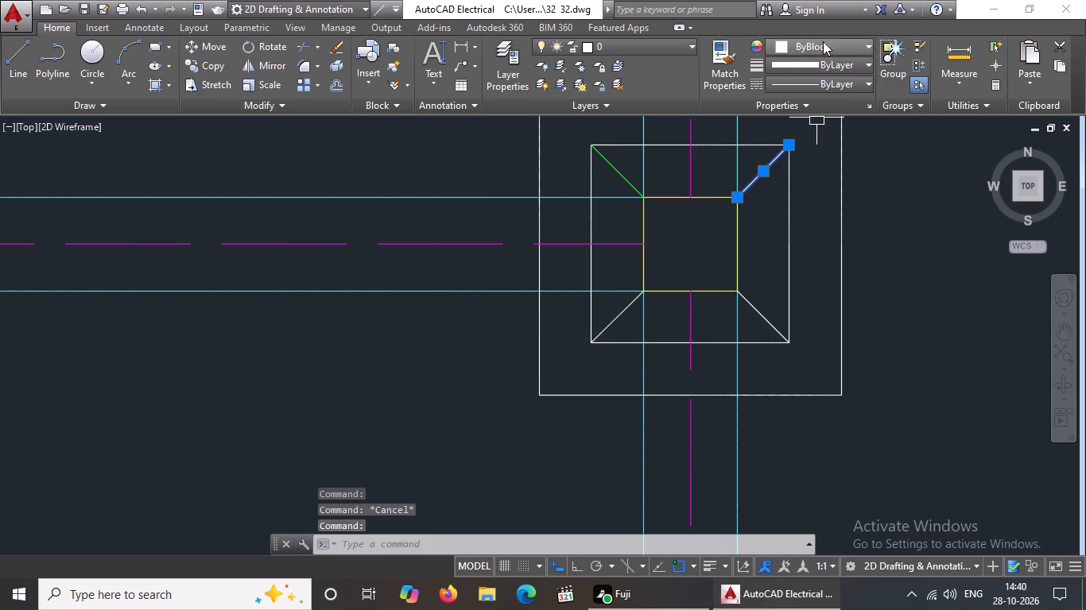
{"action": "left_click", "coordinate": [824, 40]}
{"action": "left_click", "coordinate": [812, 204]}
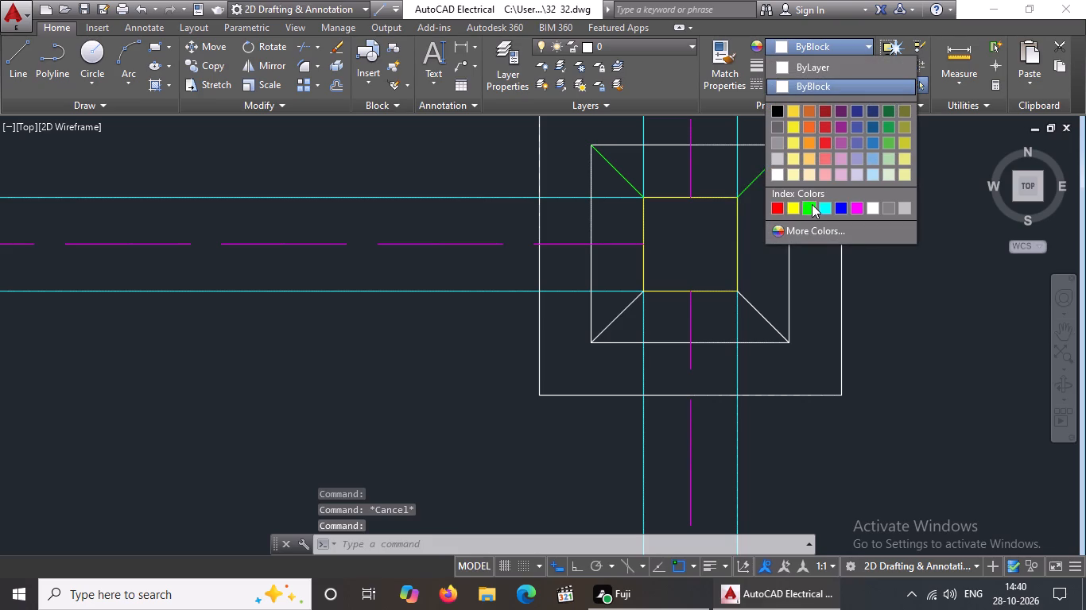
{"action": "key", "text": "Escape"}
Change the two lower diagonal corner lines of the right footing in the third row from the bottom to Green.
{"action": "left_click", "coordinate": [765, 303]}
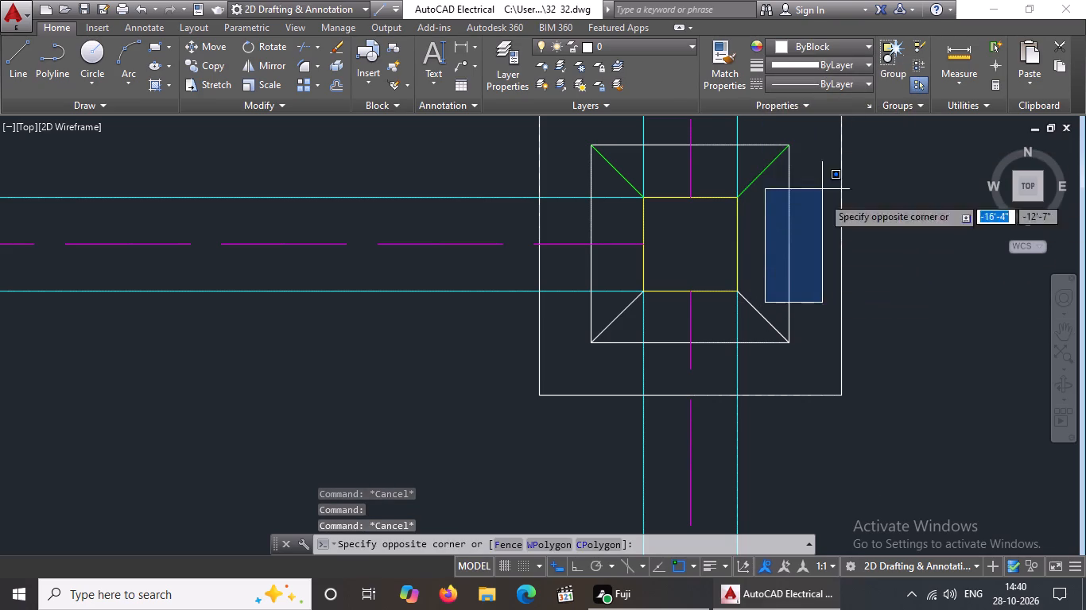
{"action": "key", "text": "Escape"}
{"action": "left_click", "coordinate": [767, 309]}
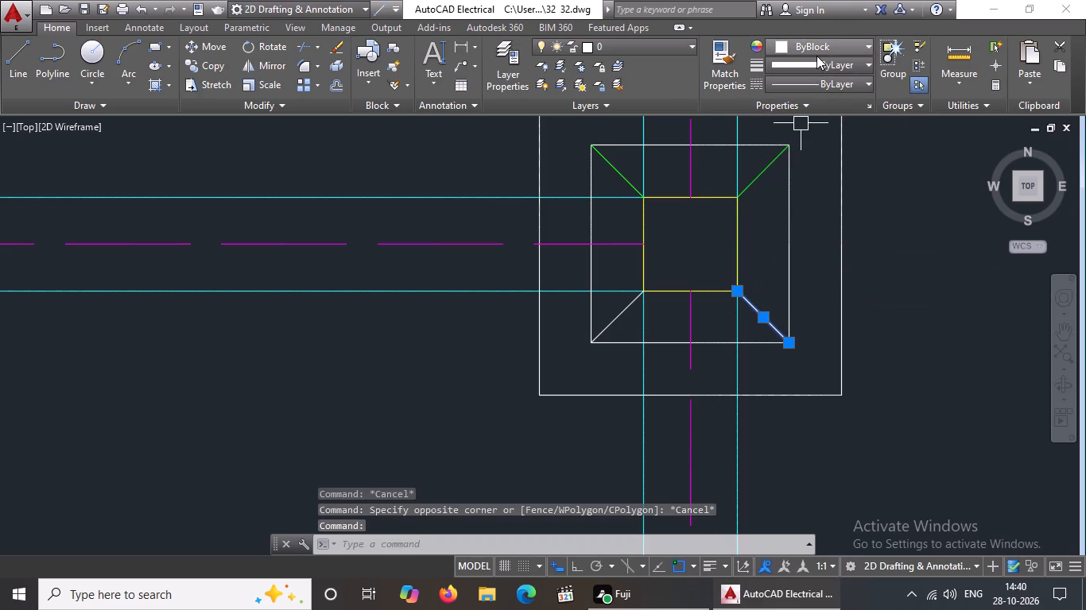
{"action": "left_click", "coordinate": [816, 48]}
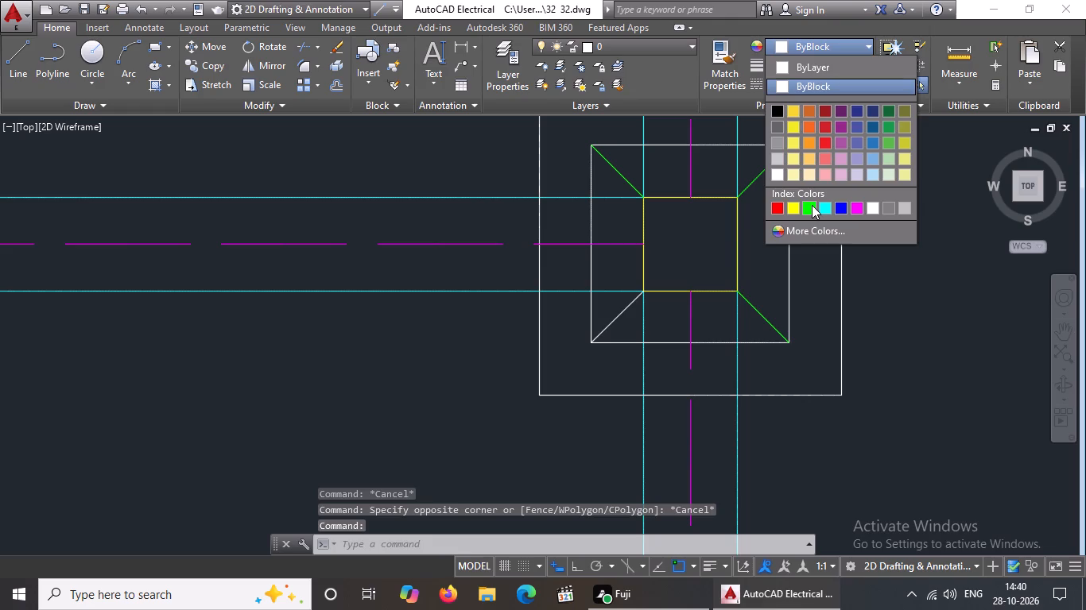
{"action": "left_click", "coordinate": [812, 204]}
{"action": "key", "text": "Escape"}
{"action": "left_click", "coordinate": [598, 323]}
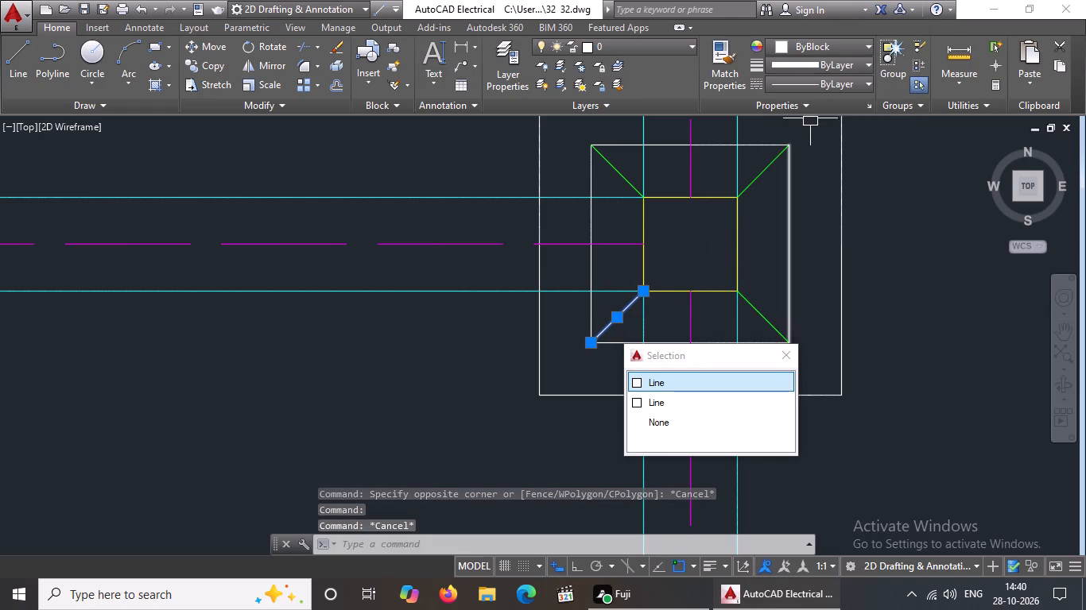
{"action": "left_click", "coordinate": [829, 52]}
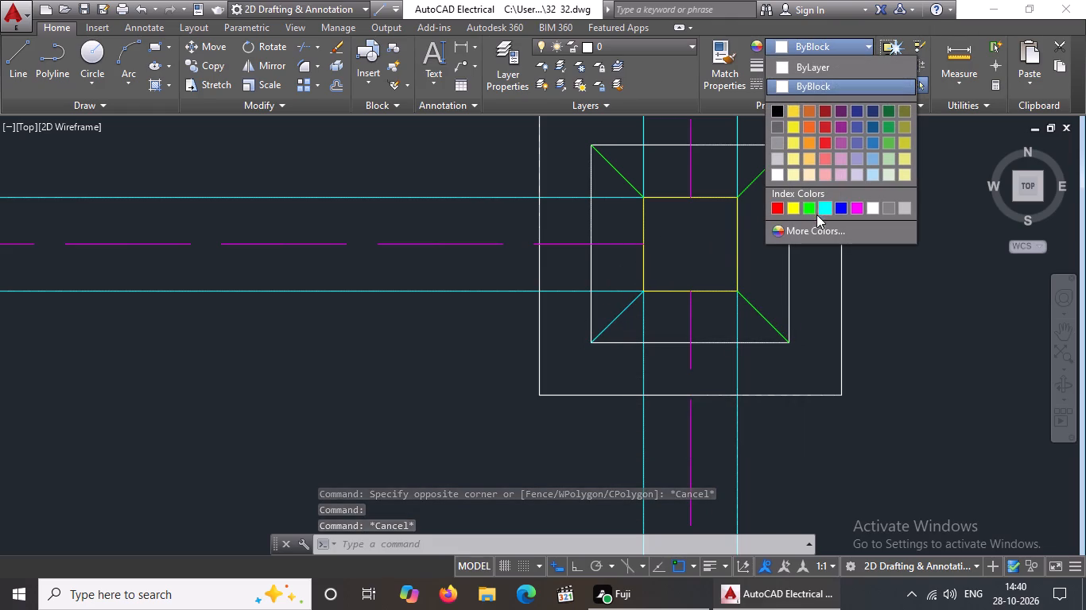
{"action": "left_click", "coordinate": [811, 203]}
{"action": "scroll", "coordinate": [816, 203], "scroll_direction": "down", "scroll_amount": 4}
{"action": "key", "text": "Escape"}
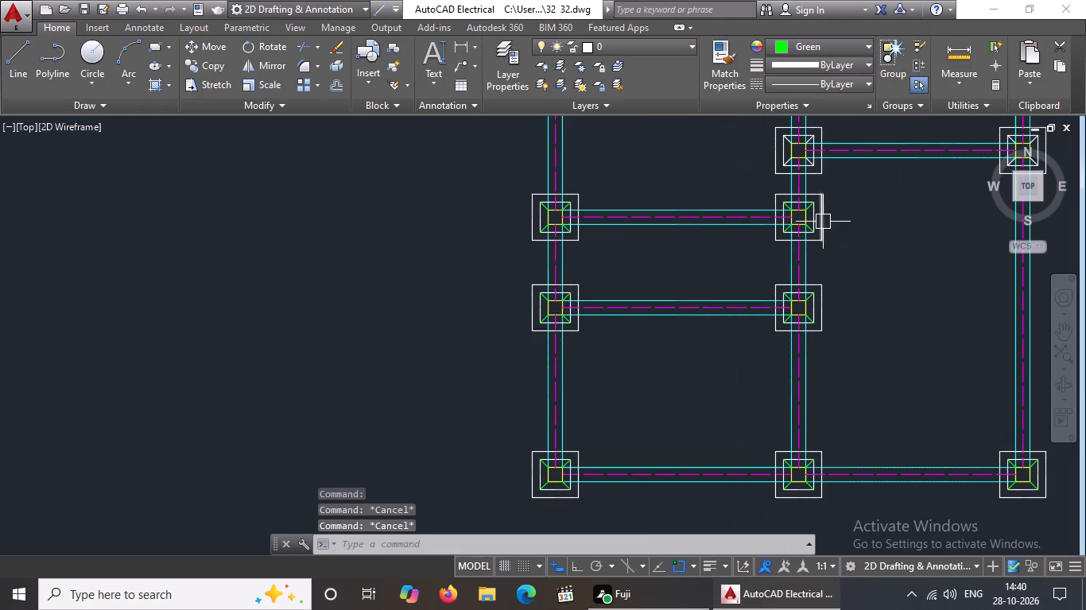
Recolour the two upper diagonal corner lines of the middle-column footing in the fourth row from the bottom as Green.
{"action": "scroll", "coordinate": [821, 132], "scroll_direction": "up", "scroll_amount": 4}
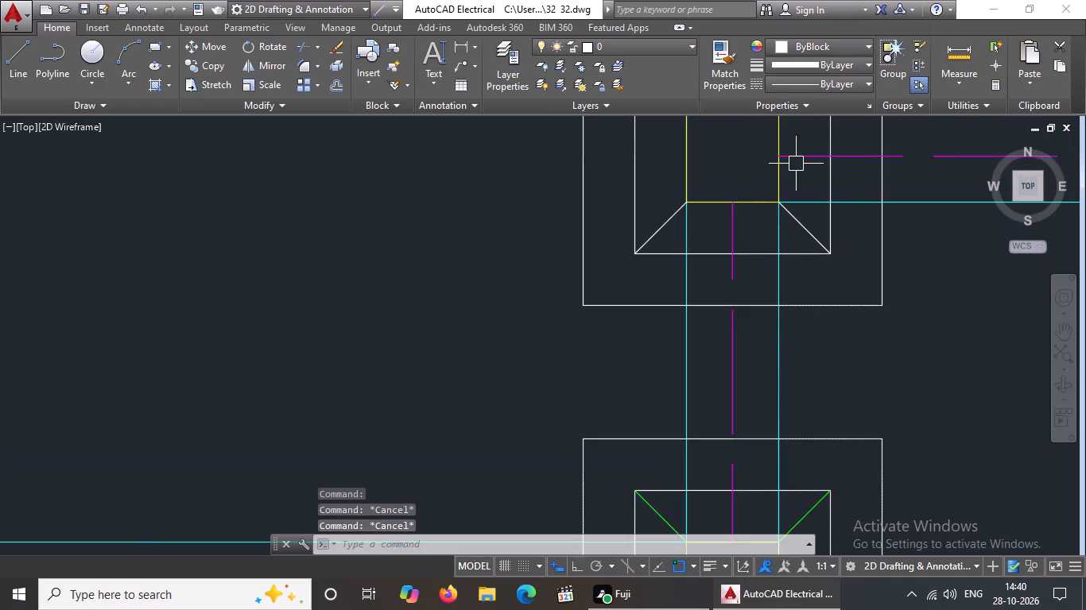
{"action": "scroll", "coordinate": [796, 164], "scroll_direction": "down", "scroll_amount": 4}
{"action": "scroll", "coordinate": [816, 144], "scroll_direction": "up", "scroll_amount": 4}
{"action": "left_click", "coordinate": [681, 168]}
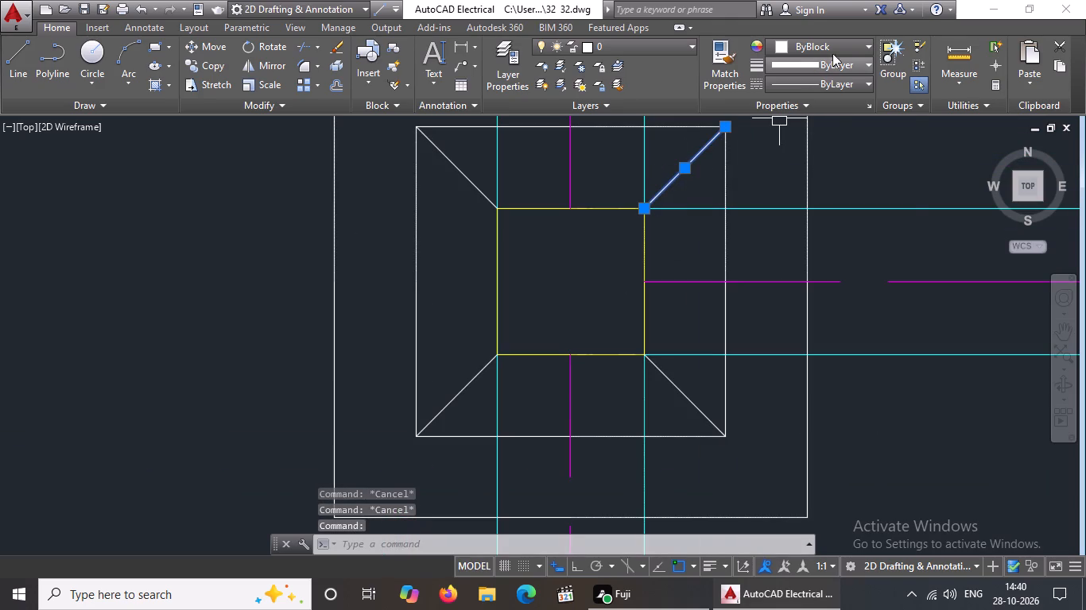
{"action": "left_click", "coordinate": [839, 43]}
{"action": "left_click", "coordinate": [811, 208]}
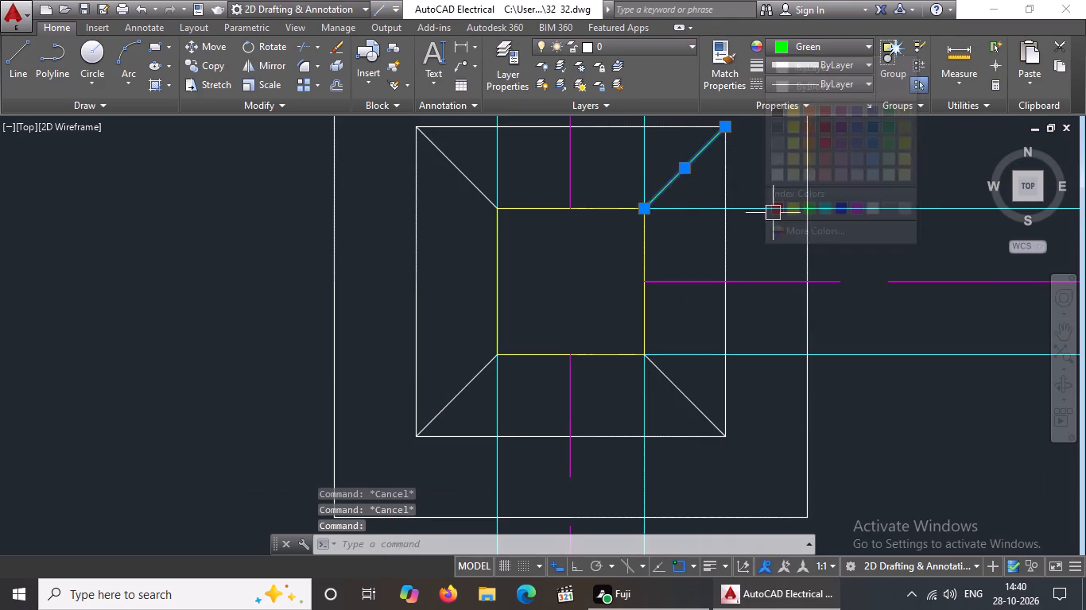
{"action": "key", "text": "Escape"}
{"action": "left_click_drag", "start_coordinate": [475, 181], "coordinate": [484, 180]}
{"action": "left_click", "coordinate": [816, 44]}
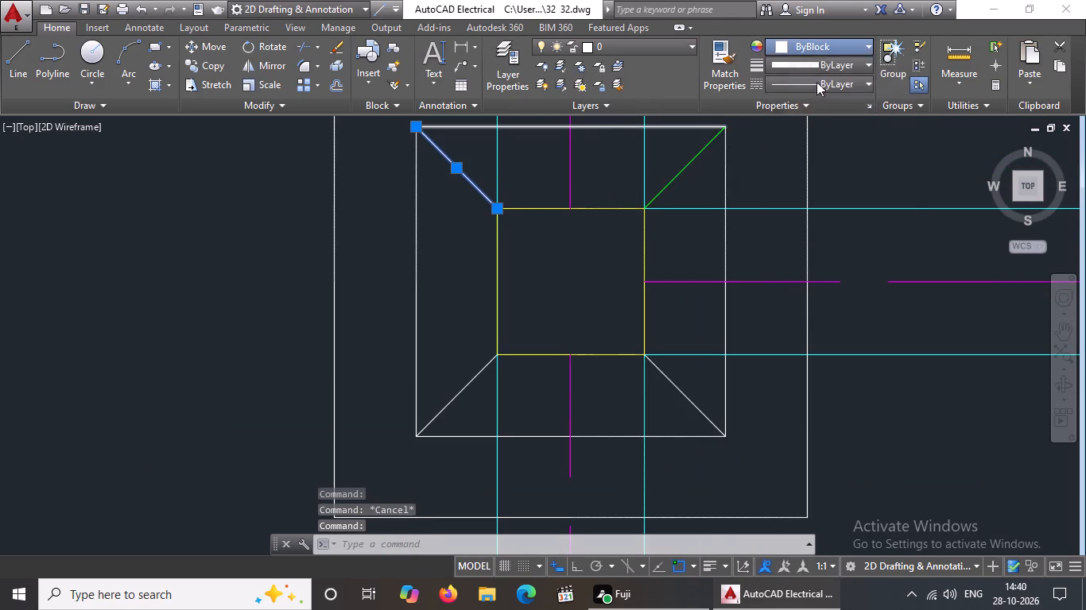
{"action": "left_click", "coordinate": [807, 206]}
{"action": "scroll", "coordinate": [801, 197], "scroll_direction": "down", "scroll_amount": 4}
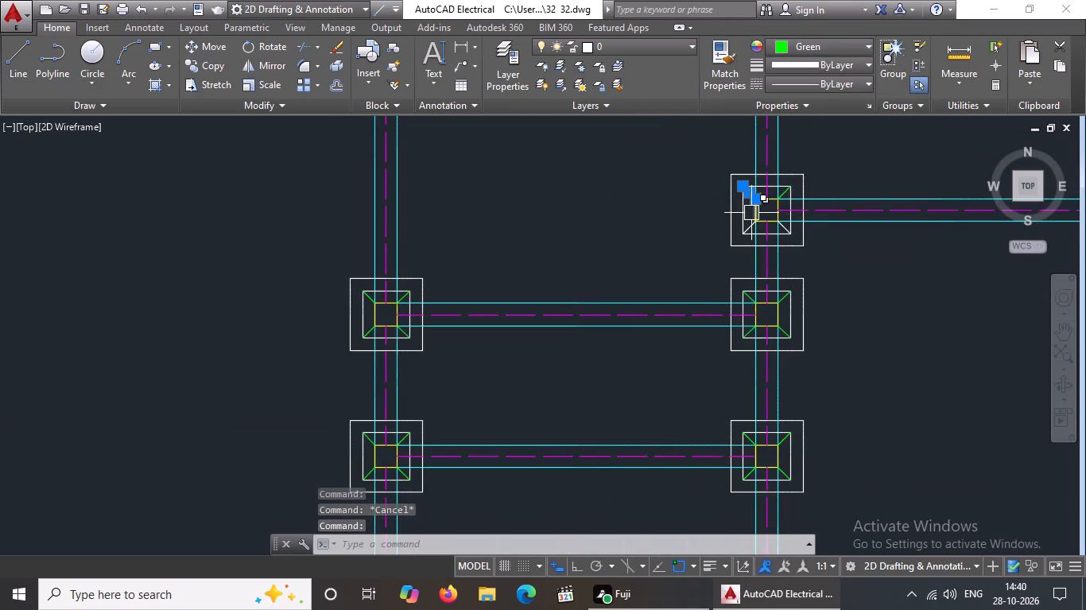
{"action": "key", "text": "Escape"}
Set the two lower diagonal corner lines of the middle-column footing in the fourth row from the bottom to Green.
{"action": "scroll", "coordinate": [751, 225], "scroll_direction": "up", "scroll_amount": 4}
{"action": "left_click", "coordinate": [743, 225]}
{"action": "left_click", "coordinate": [861, 46]}
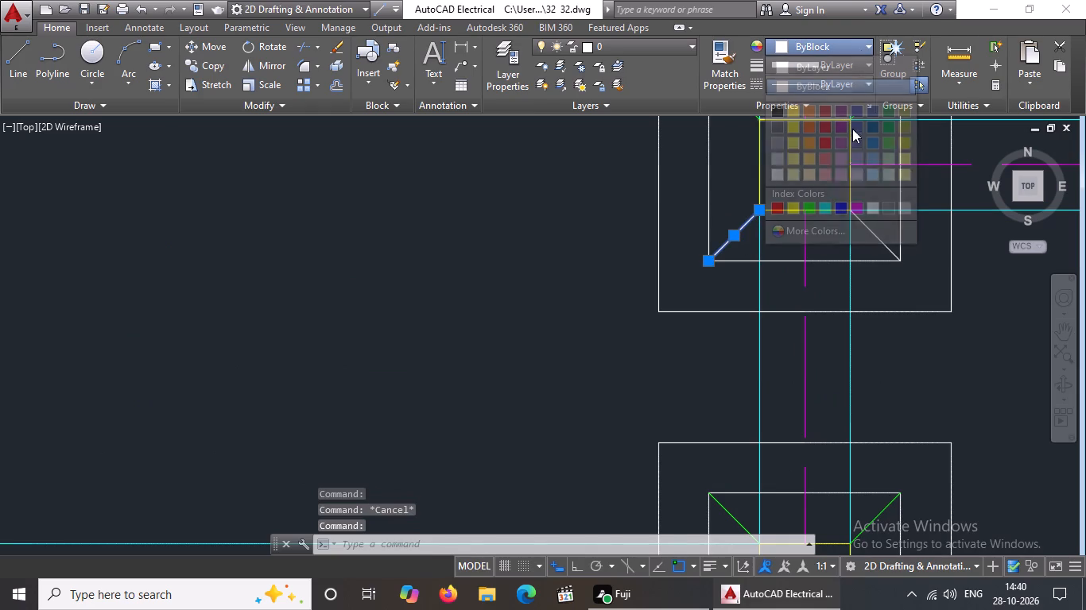
{"action": "left_click", "coordinate": [813, 205]}
{"action": "scroll", "coordinate": [813, 206], "scroll_direction": "down", "scroll_amount": 4}
{"action": "key", "text": "Escape"}
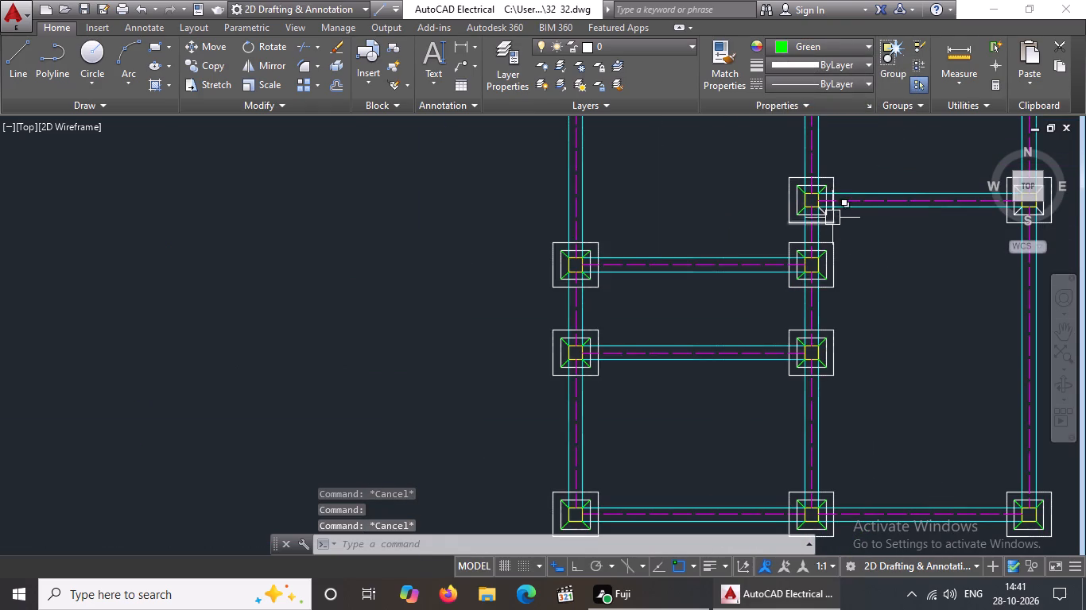
{"action": "scroll", "coordinate": [827, 211], "scroll_direction": "up", "scroll_amount": 4}
{"action": "left_click", "coordinate": [801, 210]}
{"action": "left_click", "coordinate": [789, 47]}
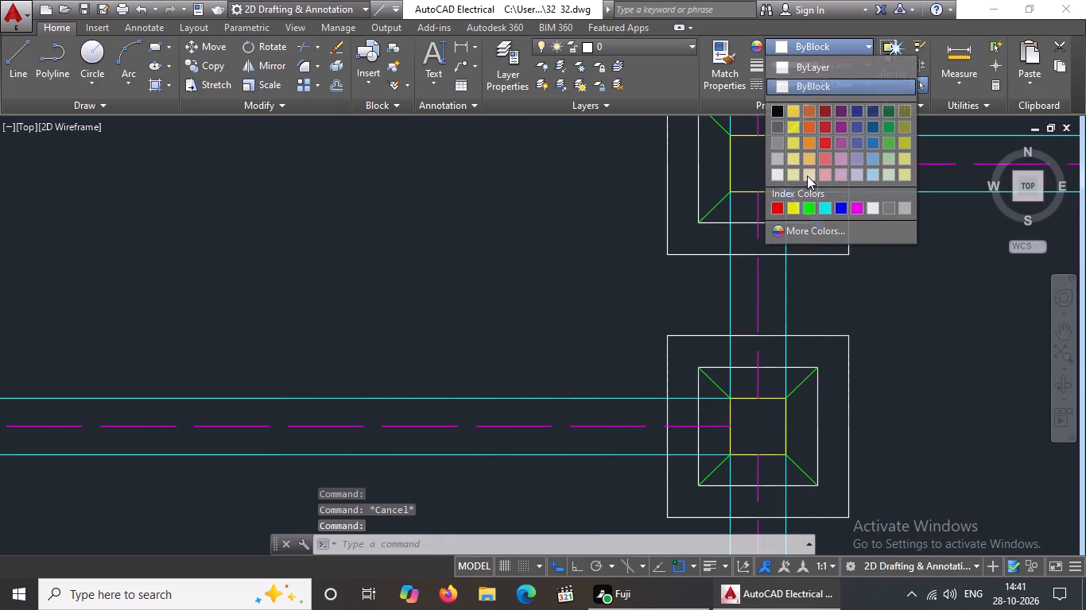
{"action": "left_click", "coordinate": [809, 202]}
{"action": "scroll", "coordinate": [789, 196], "scroll_direction": "down", "scroll_amount": 4}
{"action": "key", "text": "Escape"}
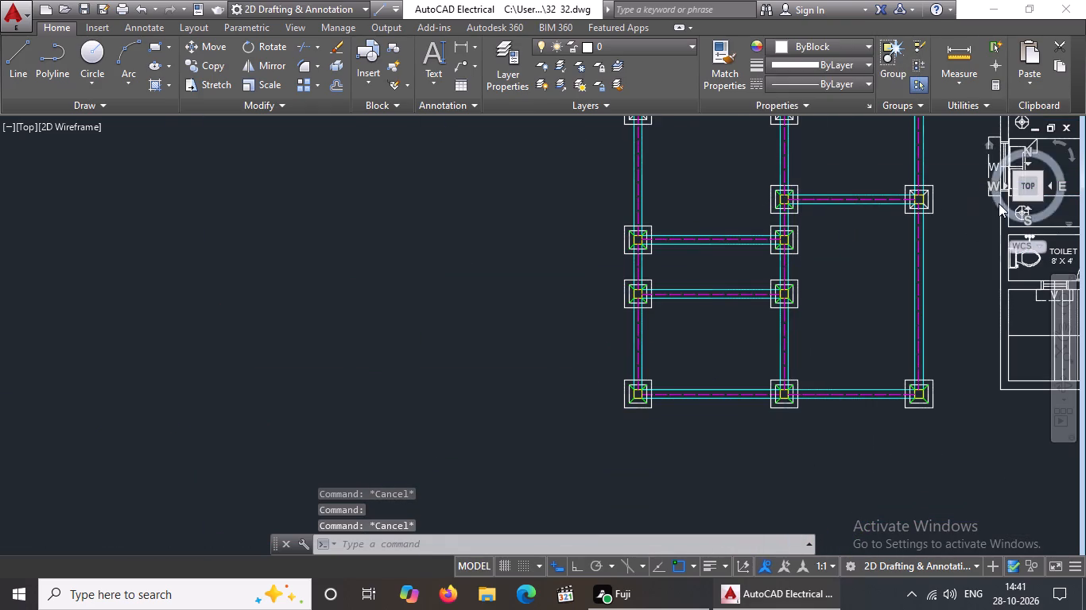
Change the two upper diagonal corner lines of the right footing in the fourth row from the bottom to Green.
{"action": "scroll", "coordinate": [929, 196], "scroll_direction": "up", "scroll_amount": 6}
{"action": "scroll", "coordinate": [786, 186], "scroll_direction": "down", "scroll_amount": 2}
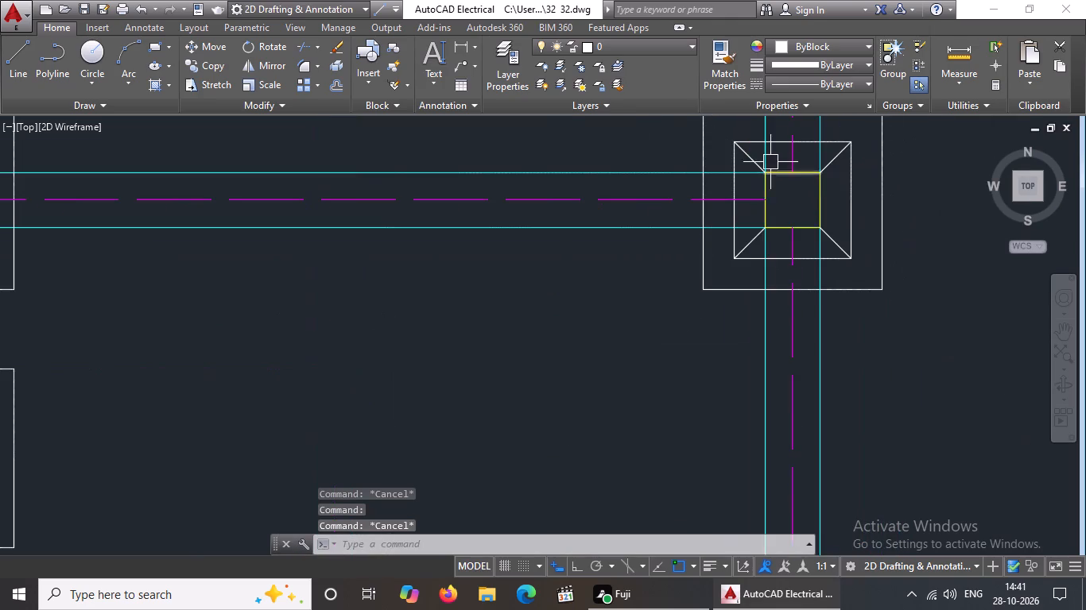
{"action": "left_click", "coordinate": [750, 163]}
{"action": "left_click", "coordinate": [806, 45]}
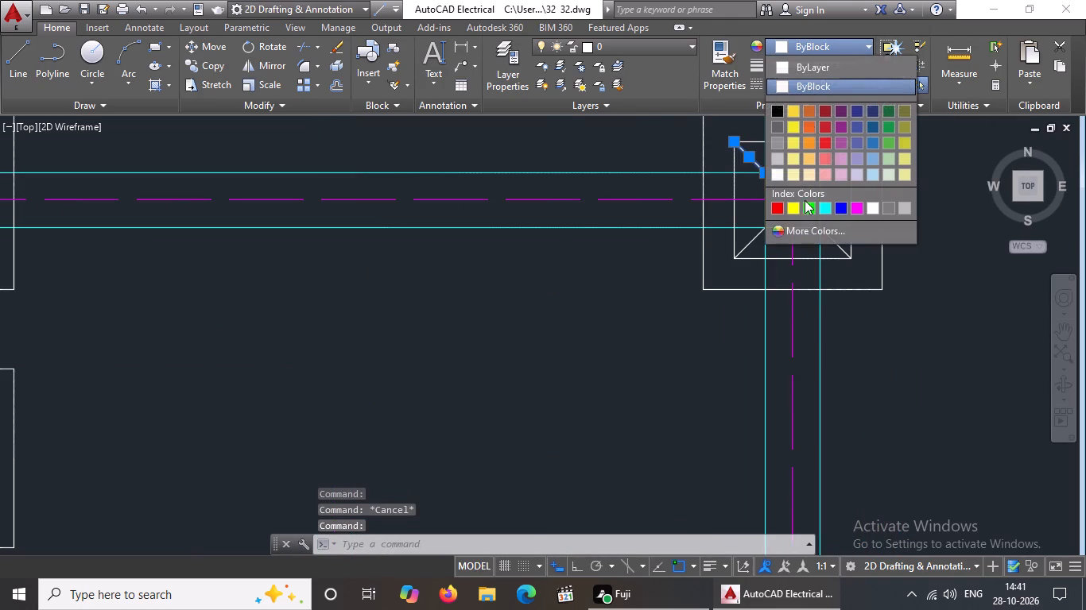
{"action": "left_click", "coordinate": [814, 202]}
{"action": "key", "text": "Escape"}
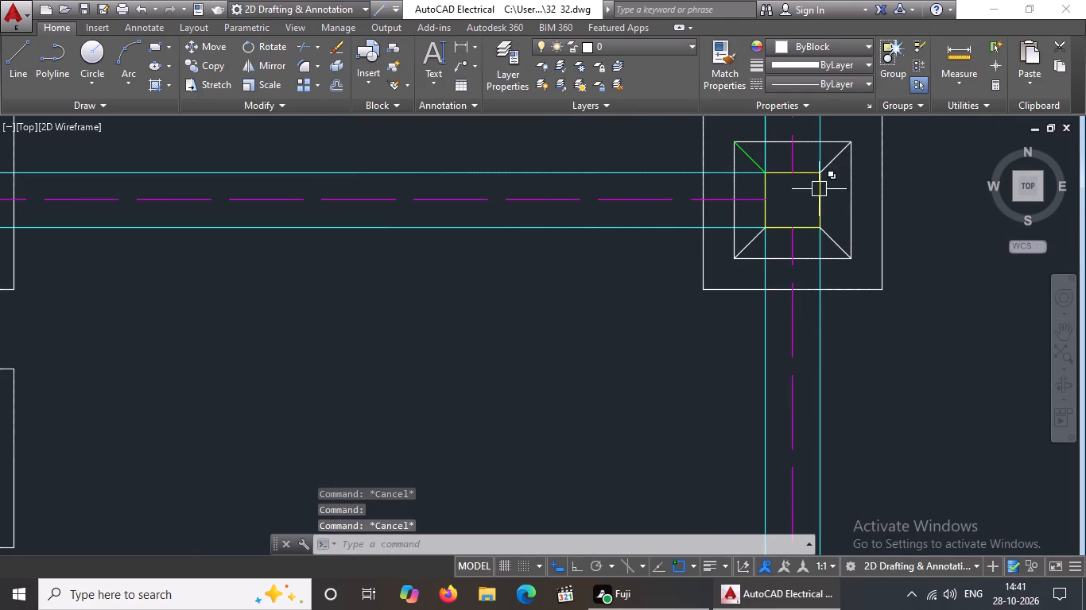
{"action": "left_click", "coordinate": [833, 160]}
{"action": "left_click", "coordinate": [827, 49]}
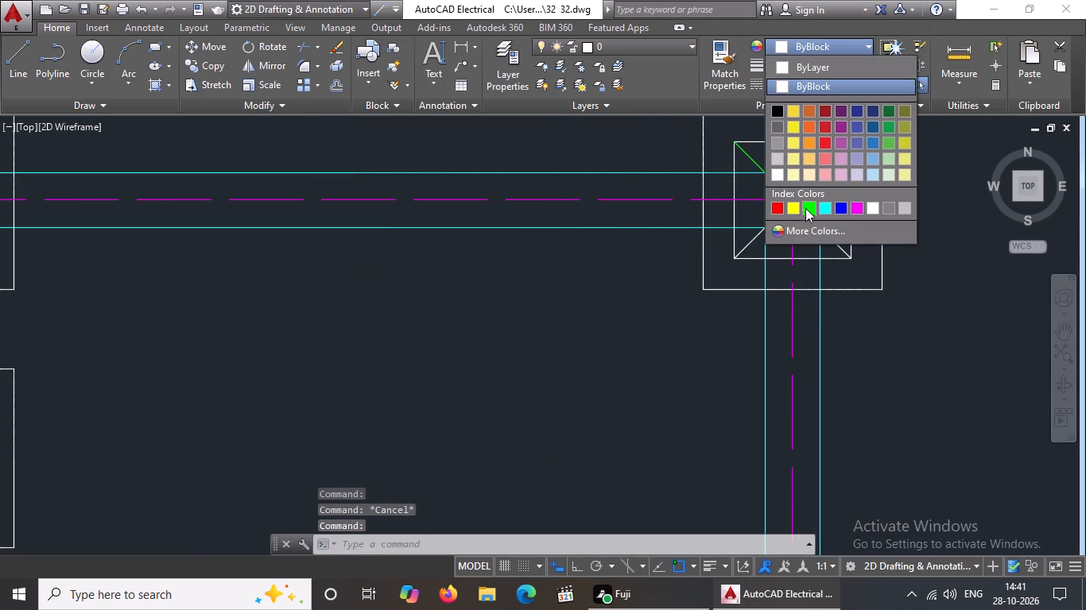
{"action": "left_click", "coordinate": [811, 202]}
{"action": "key", "text": "Escape"}
Make the lower-left diagonal corner line of the right footing in the fourth row from the bottom Green.
{"action": "left_click", "coordinate": [754, 248]}
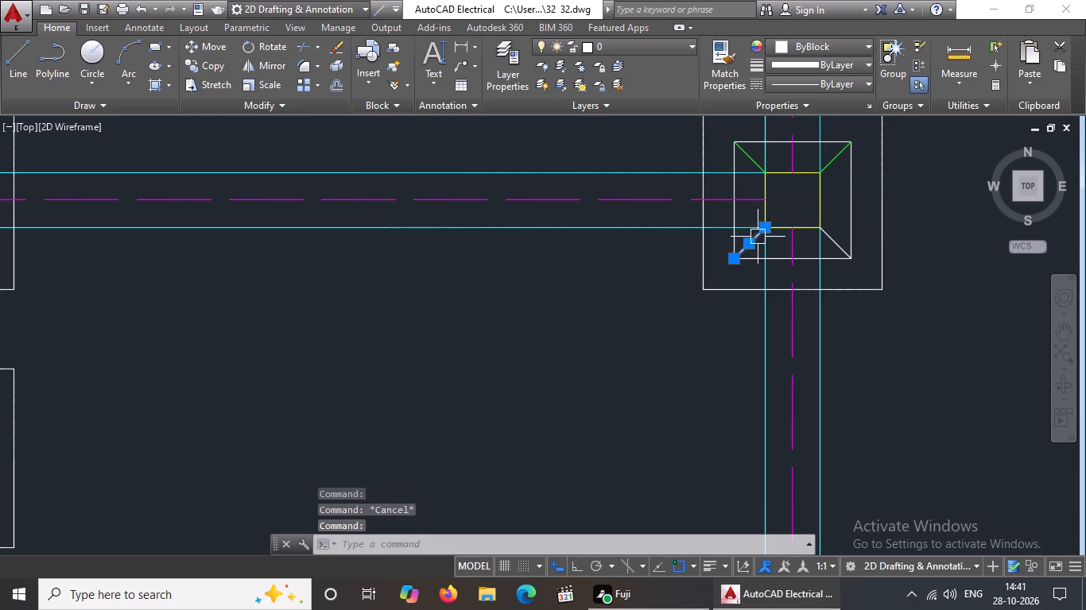
{"action": "left_click", "coordinate": [833, 44]}
{"action": "left_click", "coordinate": [809, 205]}
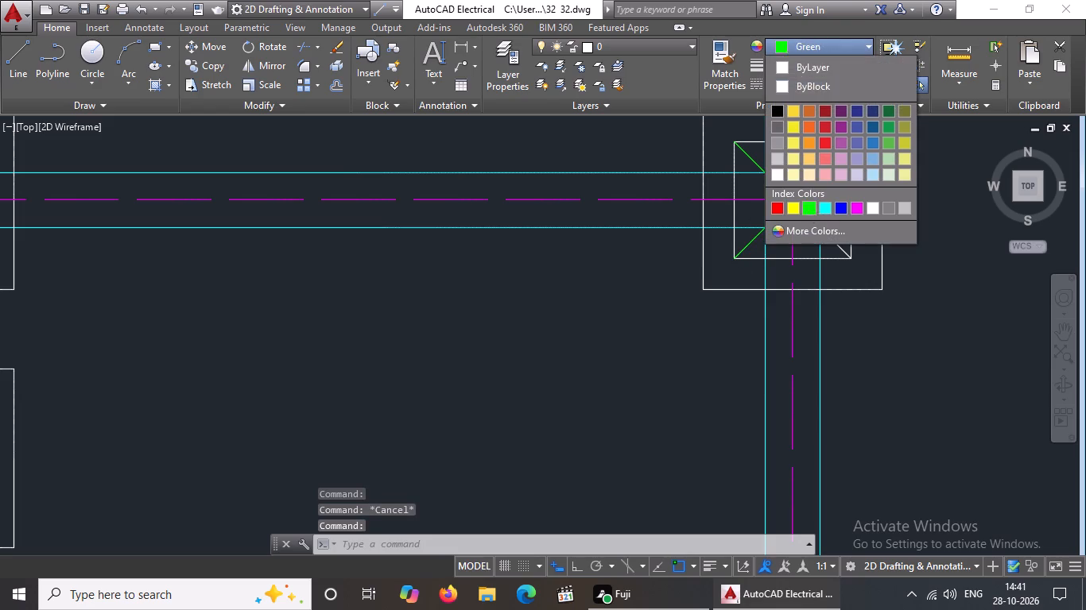
{"action": "key", "text": "Escape"}
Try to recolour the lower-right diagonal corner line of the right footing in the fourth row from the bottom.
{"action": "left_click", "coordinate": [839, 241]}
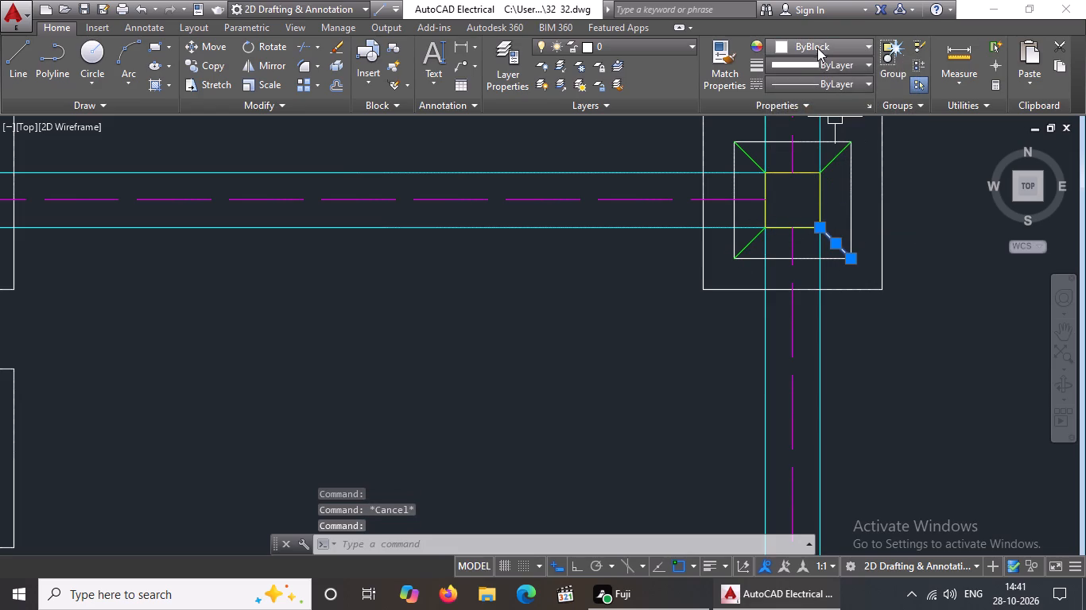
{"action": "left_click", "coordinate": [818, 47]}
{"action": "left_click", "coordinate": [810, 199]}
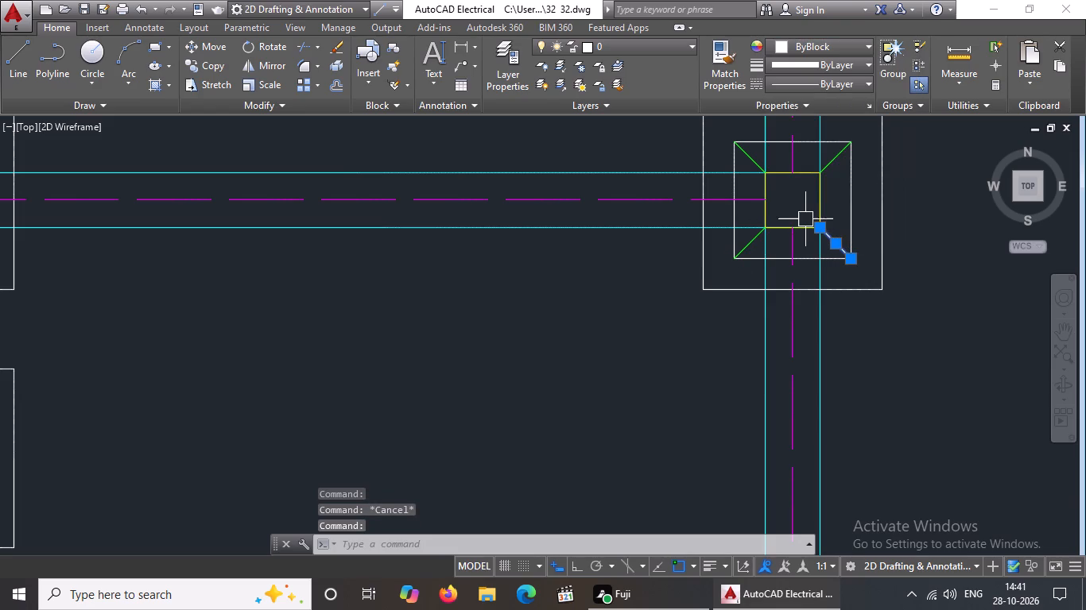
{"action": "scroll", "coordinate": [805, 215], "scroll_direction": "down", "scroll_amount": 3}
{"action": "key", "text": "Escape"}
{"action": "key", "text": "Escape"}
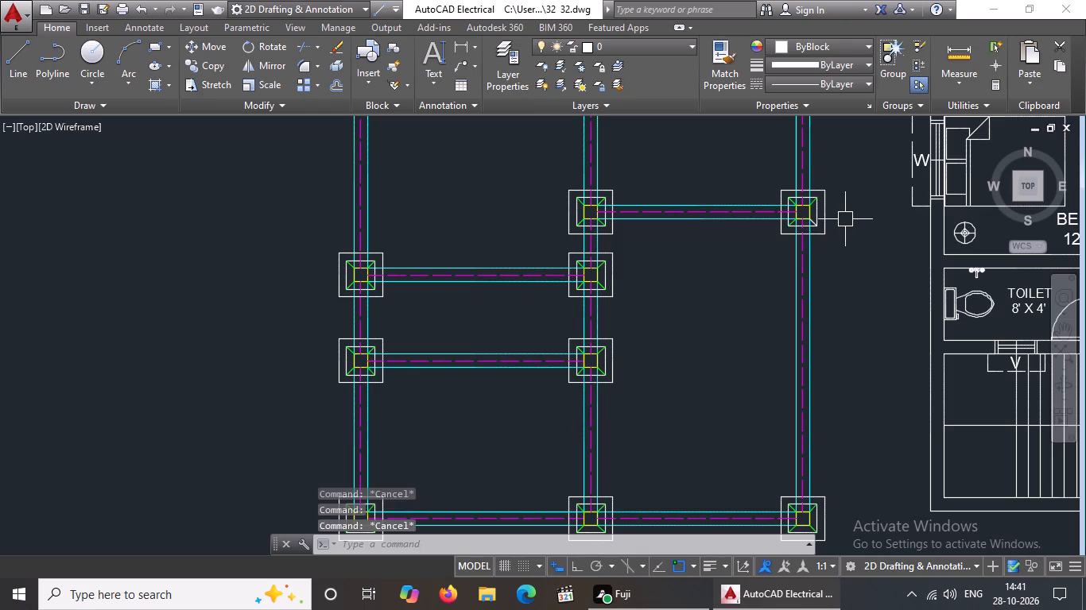
Set the lower-right diagonal corner line of the right footing in the fourth row from the bottom to Green.
{"action": "scroll", "coordinate": [831, 214], "scroll_direction": "up", "scroll_amount": 4}
{"action": "left_click", "coordinate": [726, 272]}
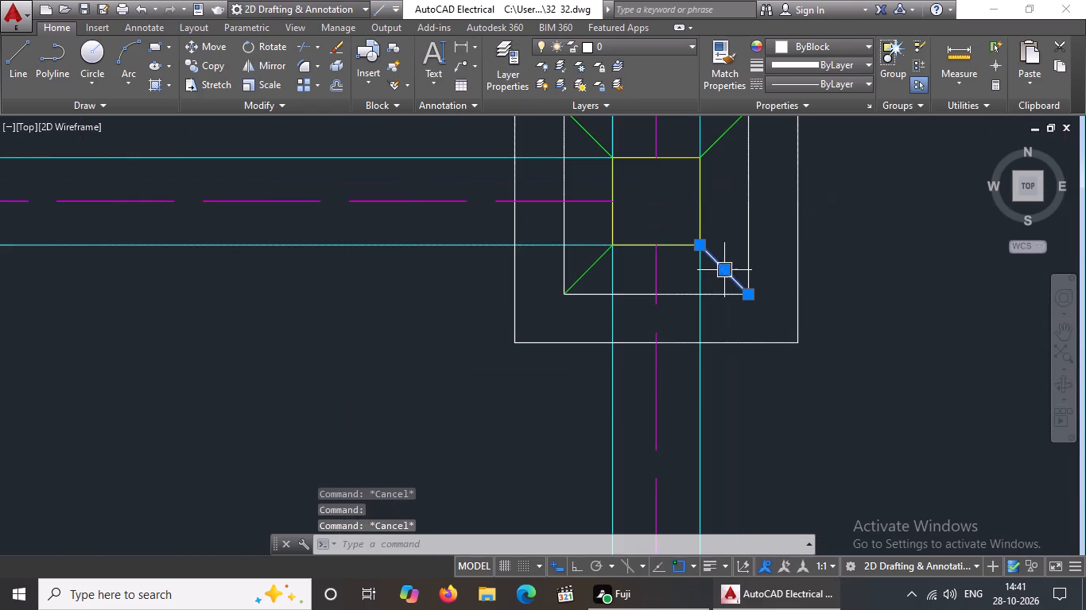
{"action": "left_click", "coordinate": [811, 44]}
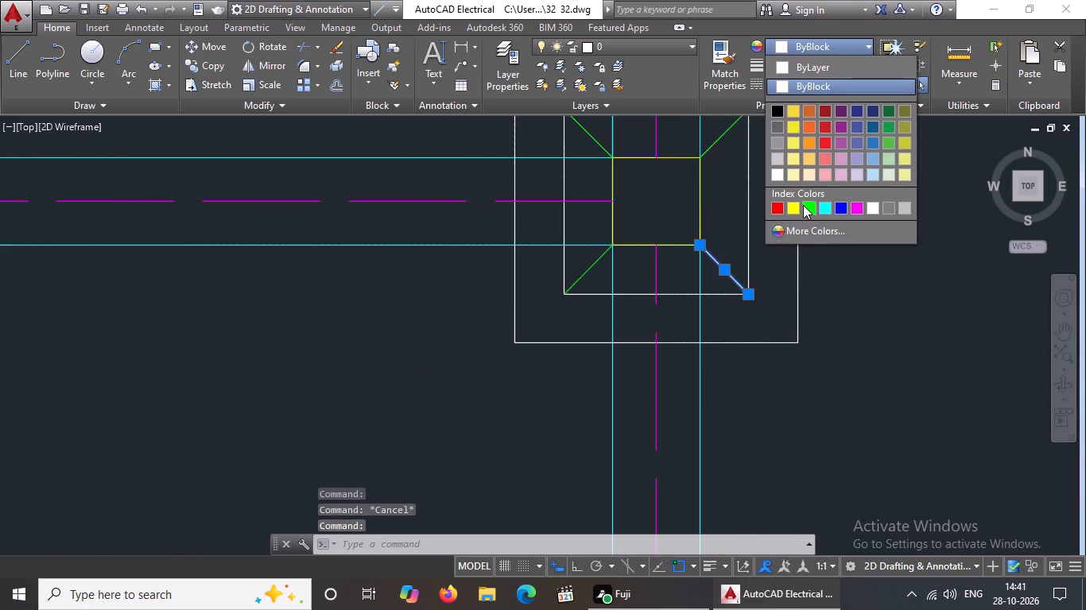
{"action": "left_click", "coordinate": [811, 205]}
{"action": "scroll", "coordinate": [805, 233], "scroll_direction": "down", "scroll_amount": 3}
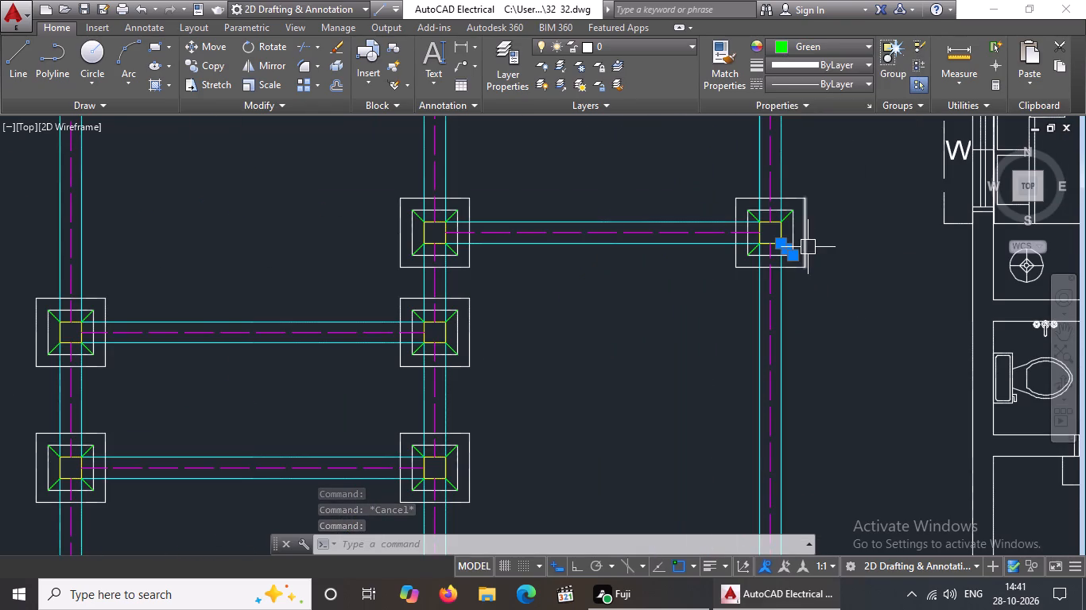
{"action": "key", "text": "Escape"}
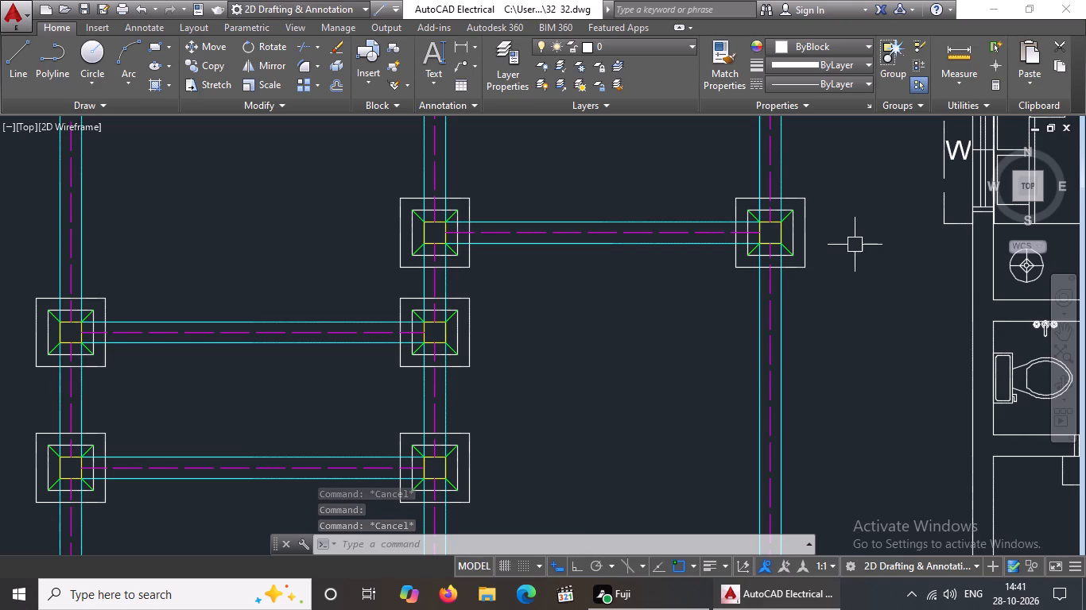
Colour the upper-left diagonal corner line of the left footing in the fifth row from the bottom Green.
{"action": "scroll", "coordinate": [779, 216], "scroll_direction": "down", "scroll_amount": 2}
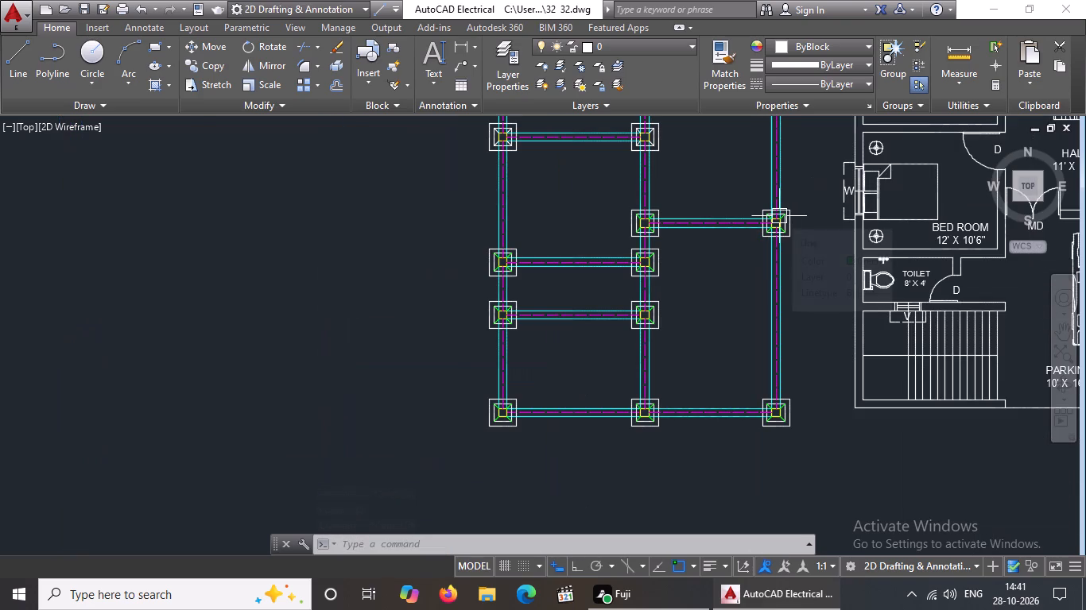
{"action": "middle_click_drag", "start_coordinate": [674, 217], "coordinate": [659, 287]}
{"action": "scroll", "coordinate": [660, 286], "scroll_direction": "up", "scroll_amount": 1}
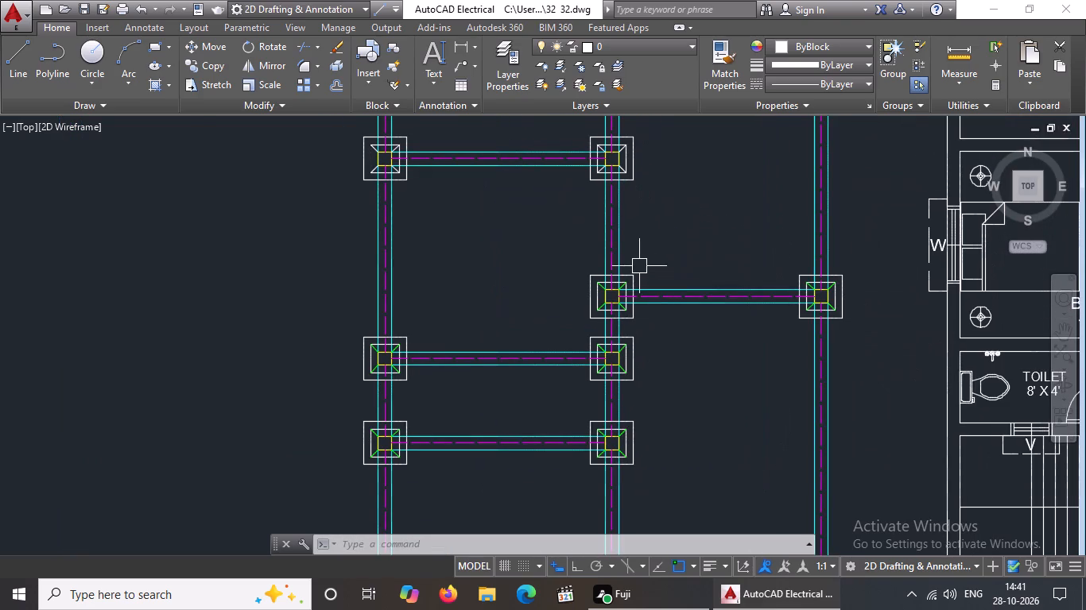
{"action": "scroll", "coordinate": [480, 225], "scroll_direction": "down", "scroll_amount": 1}
{"action": "scroll", "coordinate": [394, 172], "scroll_direction": "up", "scroll_amount": 2}
{"action": "scroll", "coordinate": [472, 174], "scroll_direction": "up", "scroll_amount": 2}
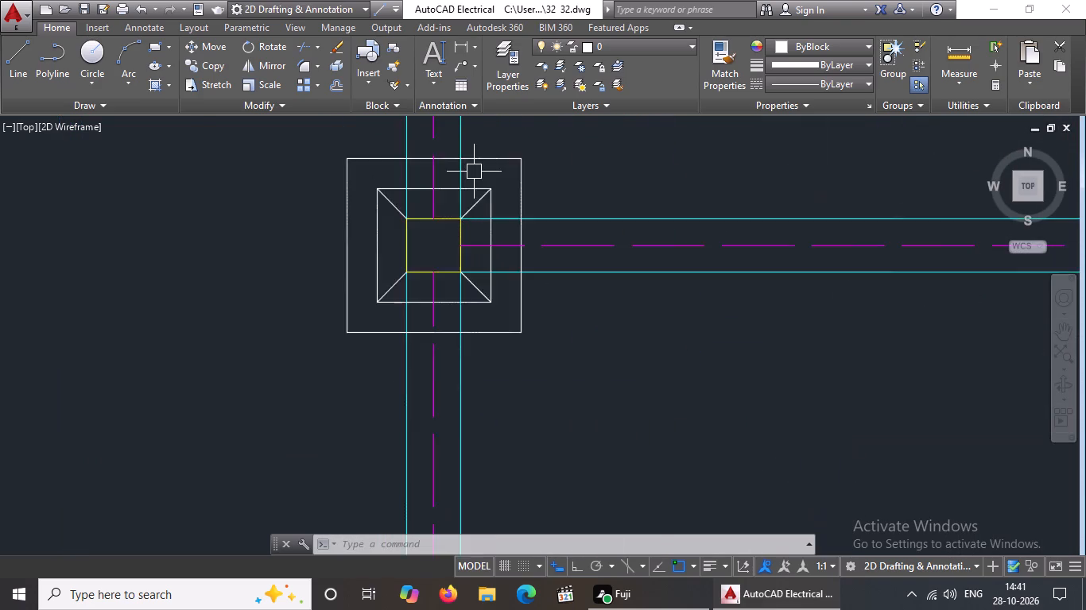
{"action": "scroll", "coordinate": [473, 173], "scroll_direction": "up", "scroll_amount": 3}
{"action": "left_click", "coordinate": [169, 315]}
{"action": "scroll", "coordinate": [502, 190], "scroll_direction": "down", "scroll_amount": 3}
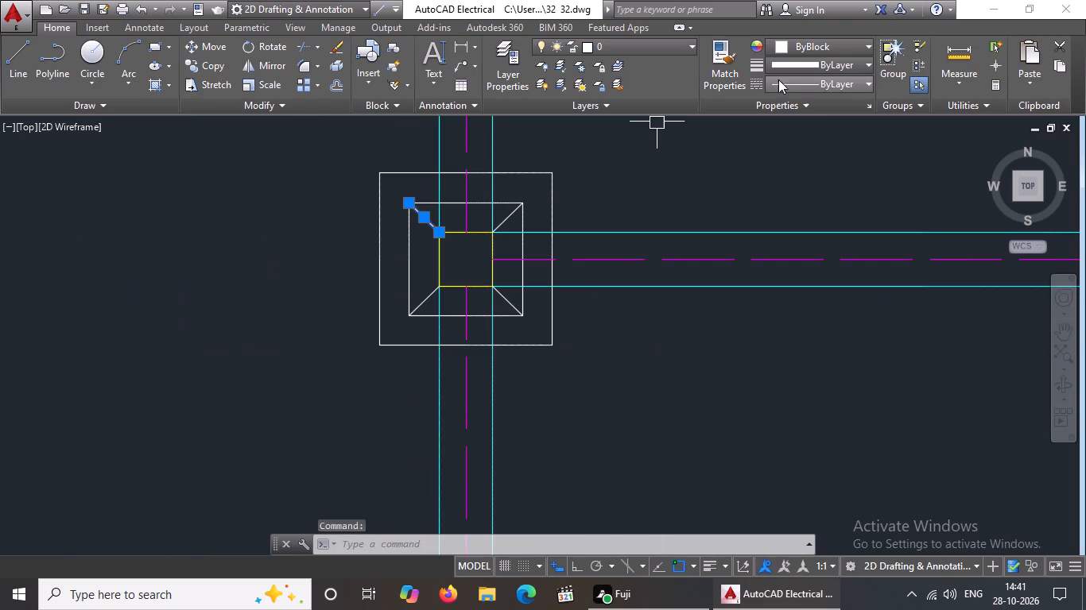
{"action": "left_click", "coordinate": [832, 47]}
{"action": "left_click", "coordinate": [807, 209]}
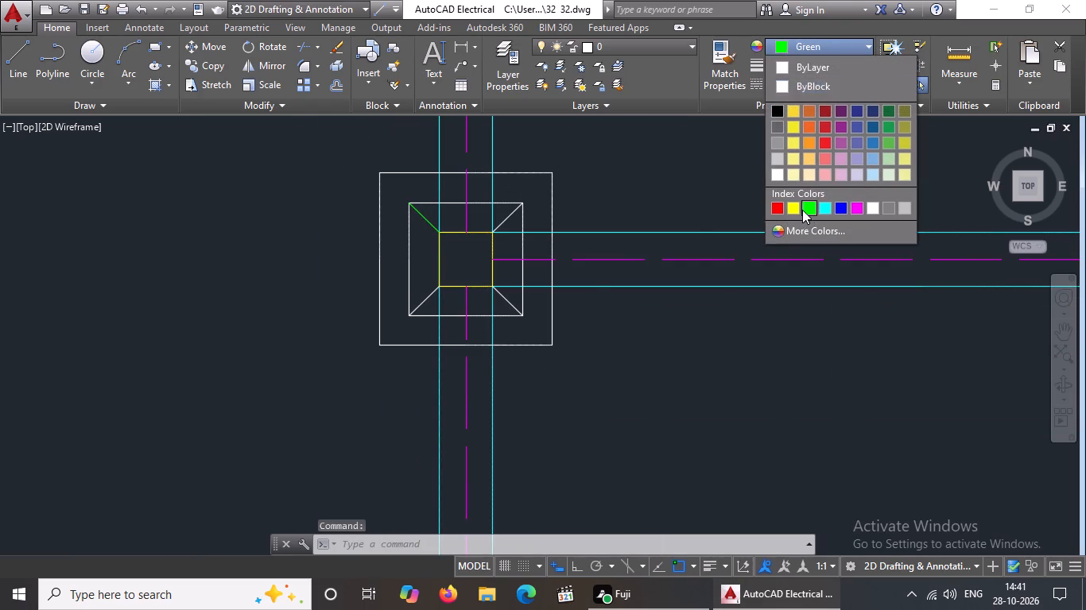
{"action": "key", "text": "Escape"}
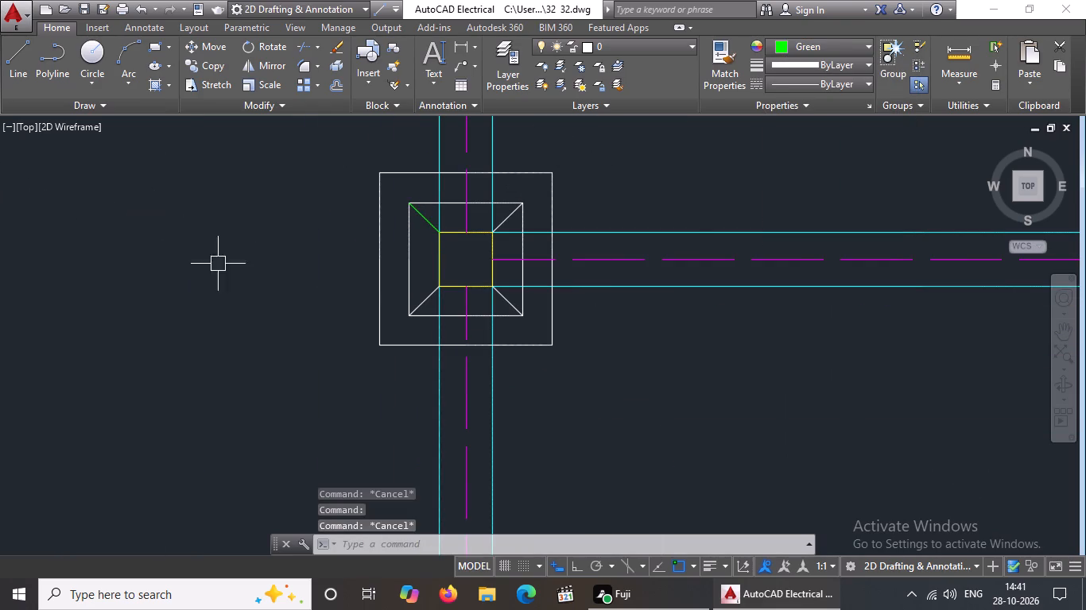
Change the two lower diagonal corner lines of the left footing in the fifth row from the bottom to Green.
{"action": "scroll", "coordinate": [431, 307], "scroll_direction": "up", "scroll_amount": 2}
{"action": "left_click", "coordinate": [416, 280]}
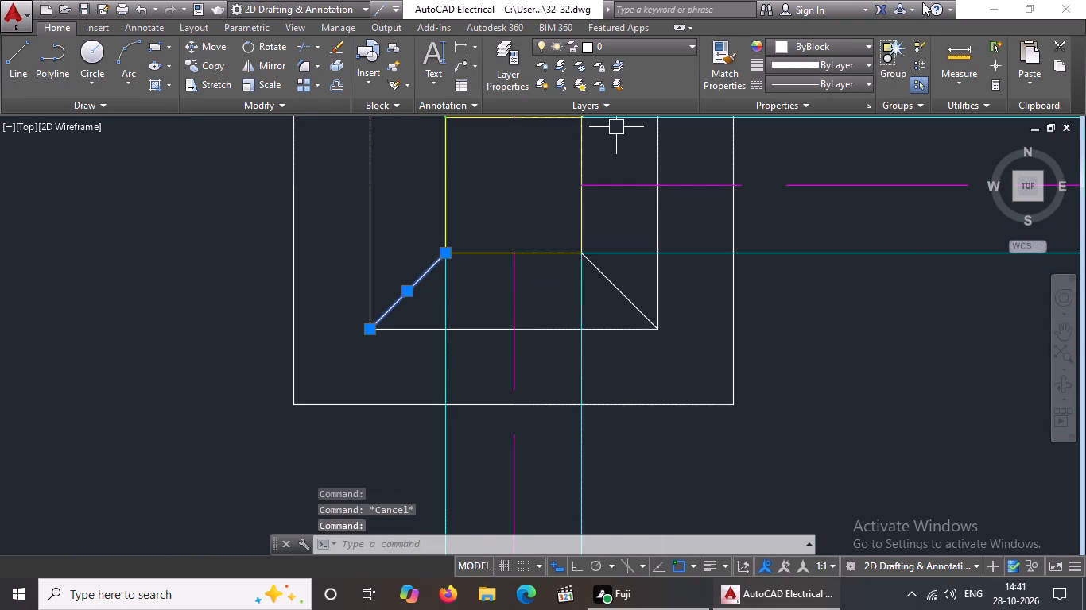
{"action": "left_click", "coordinate": [789, 39]}
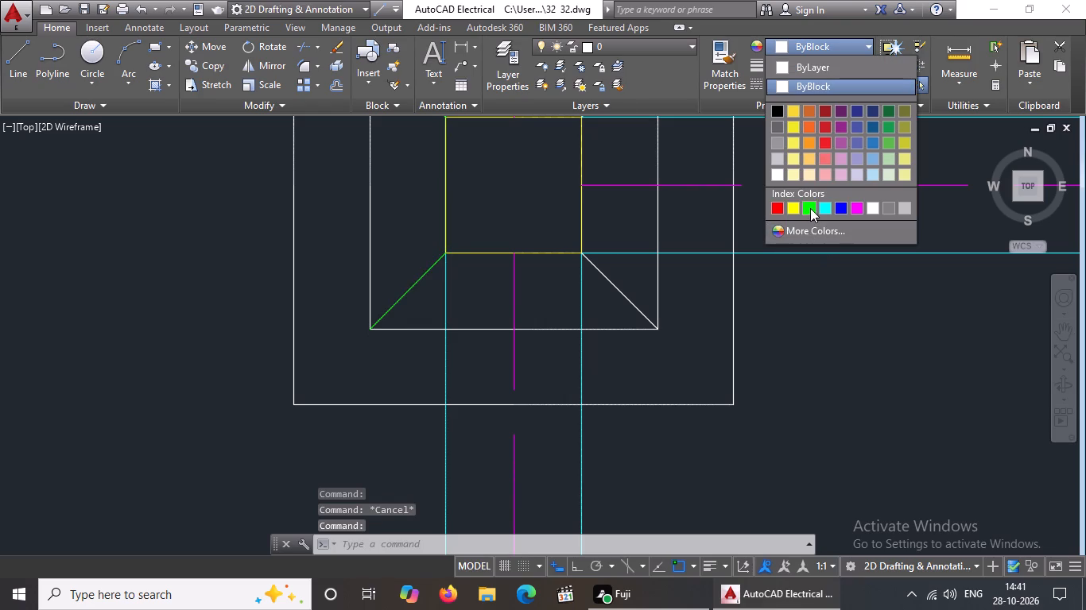
{"action": "left_click", "coordinate": [810, 208]}
{"action": "key", "text": "Escape"}
{"action": "left_click", "coordinate": [604, 284]}
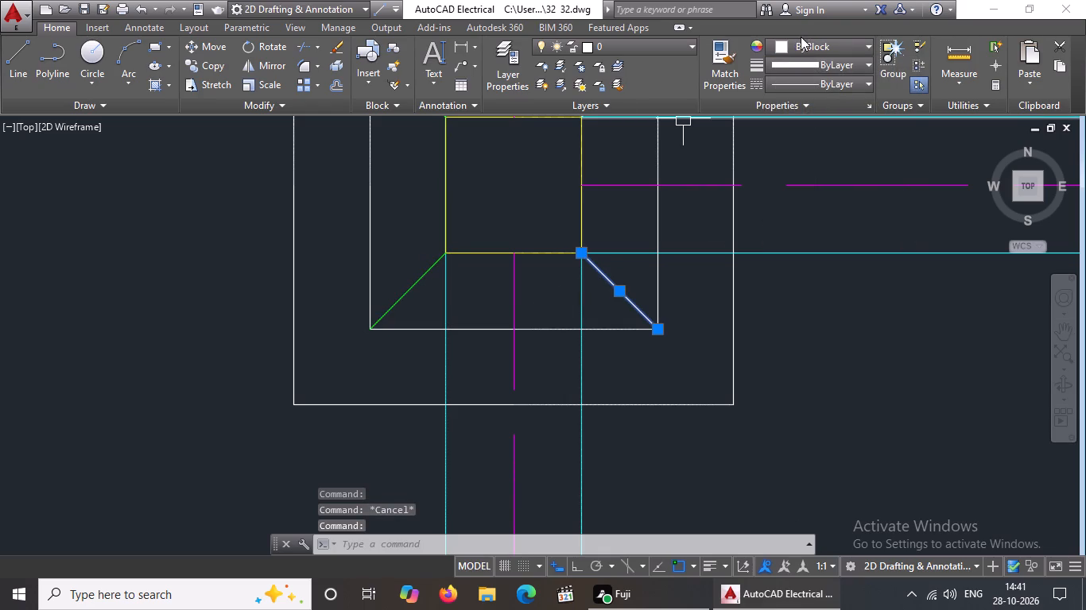
{"action": "left_click", "coordinate": [801, 37]}
{"action": "left_click", "coordinate": [797, 51]}
{"action": "left_click", "coordinate": [807, 207]}
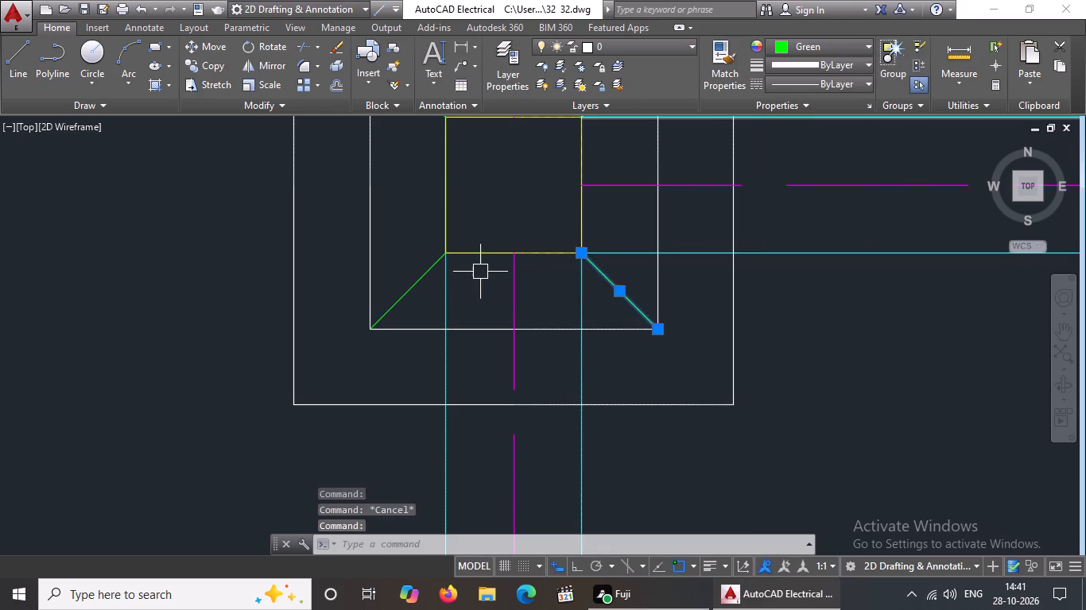
Set the upper-right diagonal corner line of the left footing in the fifth row from the bottom to Green.
{"action": "scroll", "coordinate": [471, 276], "scroll_direction": "down", "scroll_amount": 2}
{"action": "scroll", "coordinate": [536, 206], "scroll_direction": "up", "scroll_amount": 2}
{"action": "left_click", "coordinate": [532, 188]}
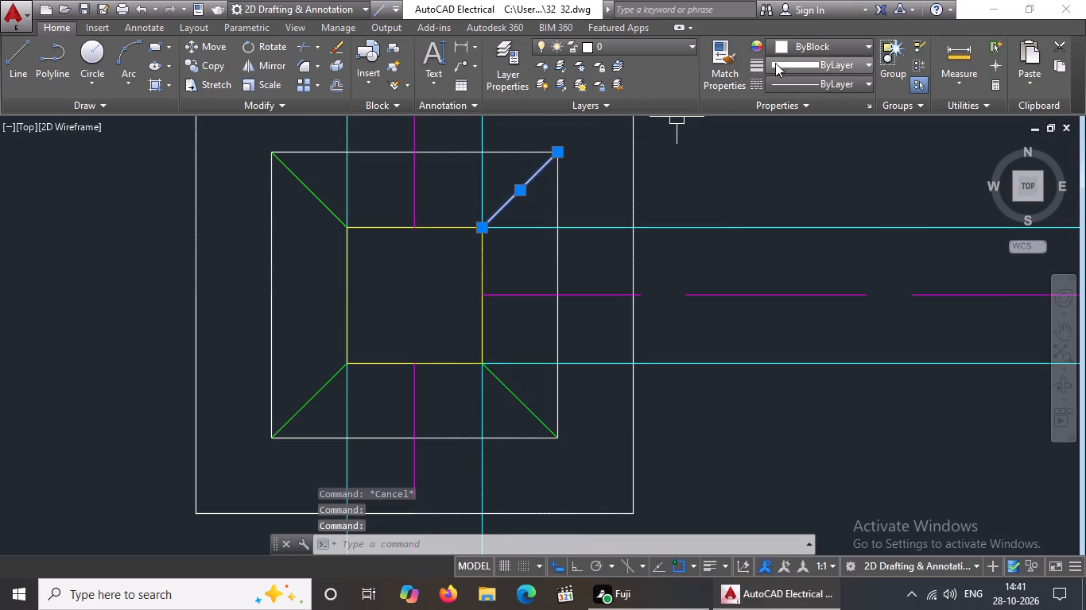
{"action": "left_click", "coordinate": [808, 41]}
{"action": "left_click", "coordinate": [809, 205]}
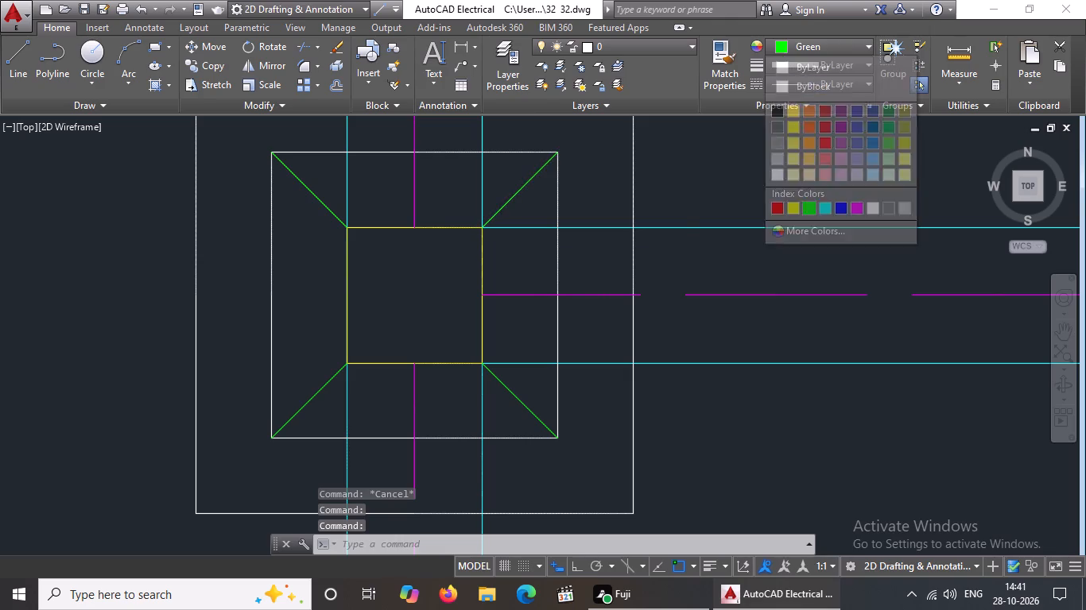
{"action": "scroll", "coordinate": [615, 243], "scroll_direction": "down", "scroll_amount": 4}
{"action": "key", "text": "Escape"}
Make the two lower diagonal corner lines of the middle-column footing in the fifth row from the bottom Green.
{"action": "scroll", "coordinate": [639, 234], "scroll_direction": "down", "scroll_amount": 1}
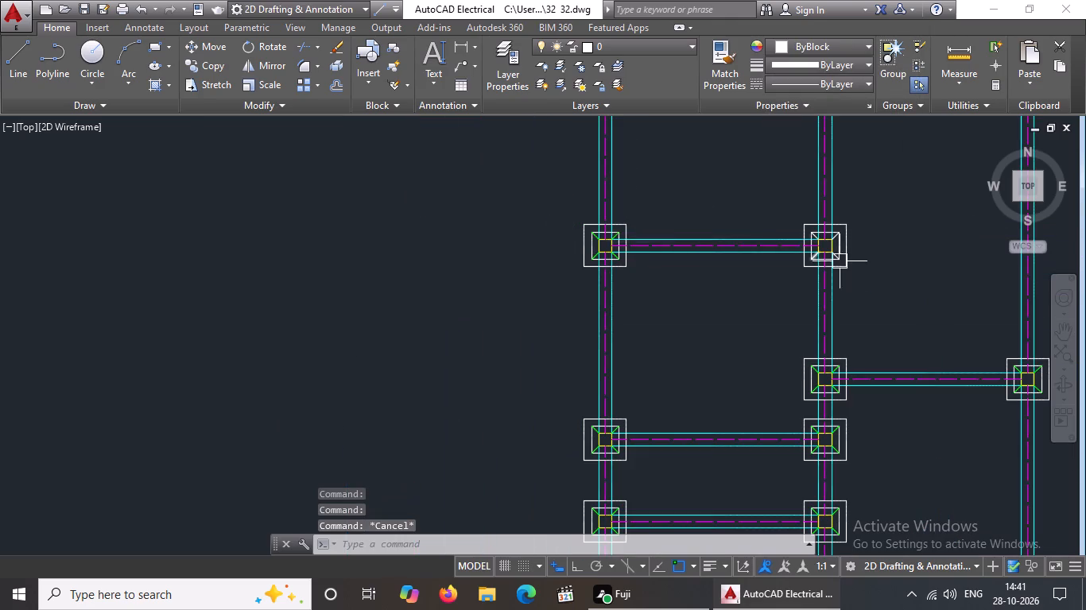
{"action": "scroll", "coordinate": [858, 254], "scroll_direction": "up", "scroll_amount": 3}
{"action": "scroll", "coordinate": [763, 236], "scroll_direction": "up", "scroll_amount": 2}
{"action": "left_click", "coordinate": [731, 285]}
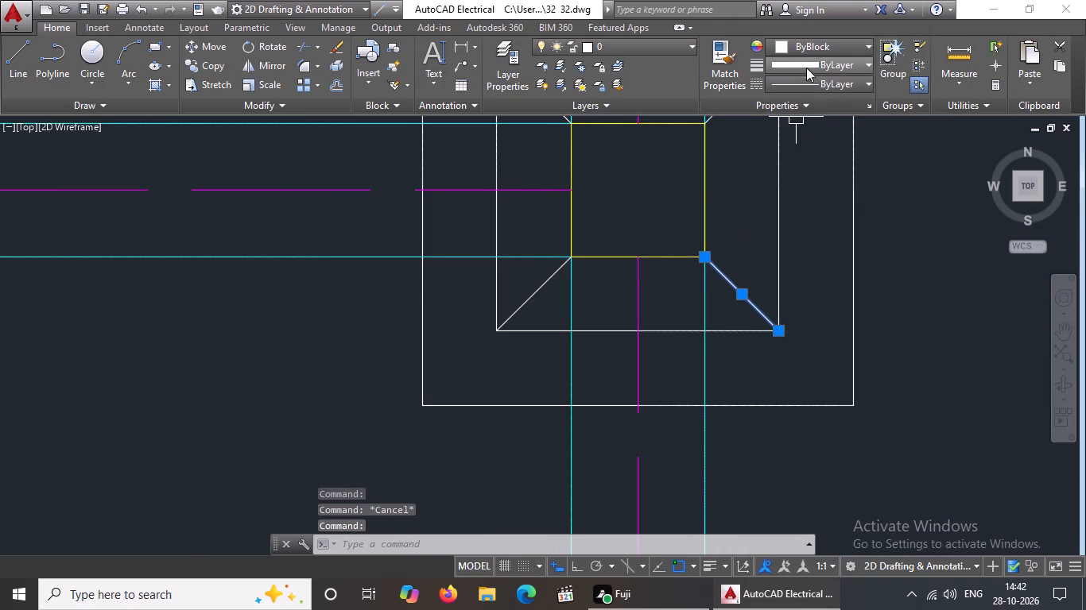
{"action": "left_click", "coordinate": [810, 39]}
{"action": "left_click", "coordinate": [809, 205]}
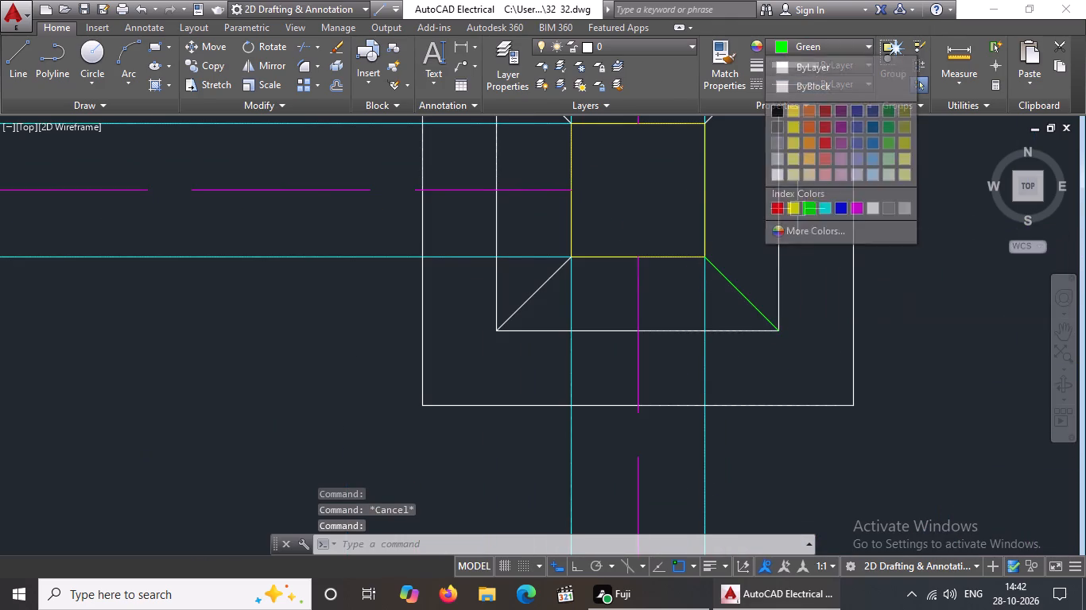
{"action": "key", "text": "Escape"}
{"action": "left_click", "coordinate": [538, 288]}
{"action": "left_click", "coordinate": [815, 41]}
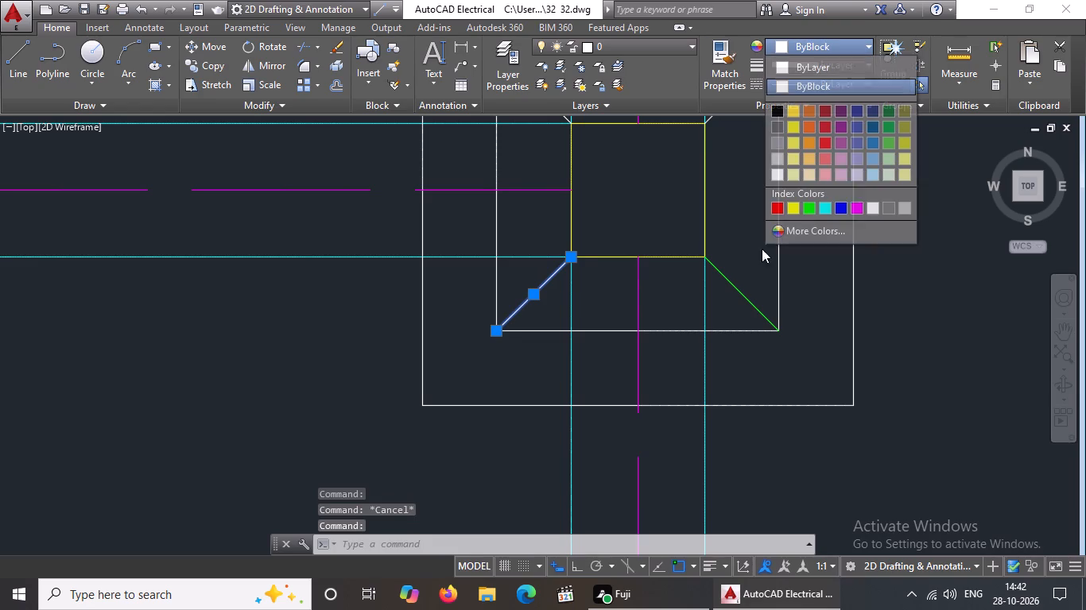
{"action": "left_click", "coordinate": [807, 209]}
{"action": "scroll", "coordinate": [688, 281], "scroll_direction": "down", "scroll_amount": 4}
{"action": "key", "text": "Escape"}
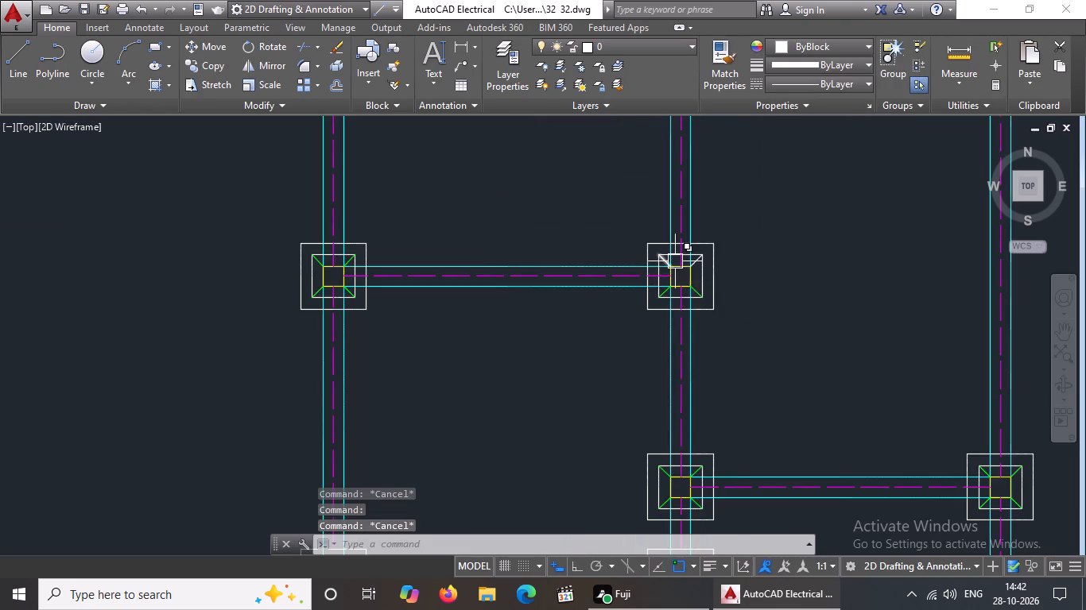
Change the two upper diagonal corner lines of the middle-column footing in the fifth row from the bottom to Green.
{"action": "scroll", "coordinate": [673, 257], "scroll_direction": "up", "scroll_amount": 3}
{"action": "left_click", "coordinate": [641, 269]}
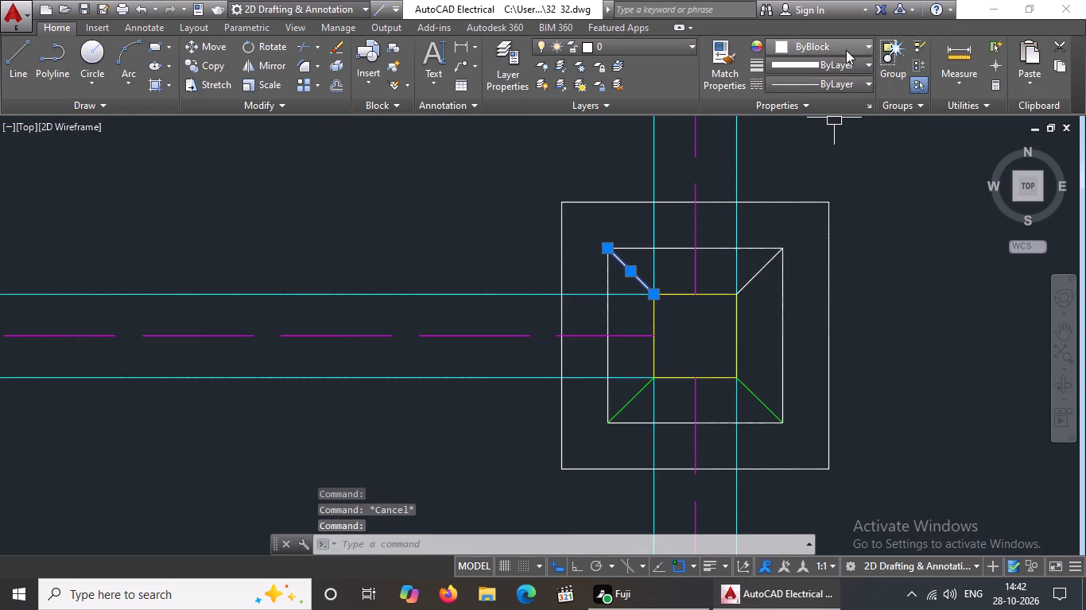
{"action": "left_click", "coordinate": [846, 49]}
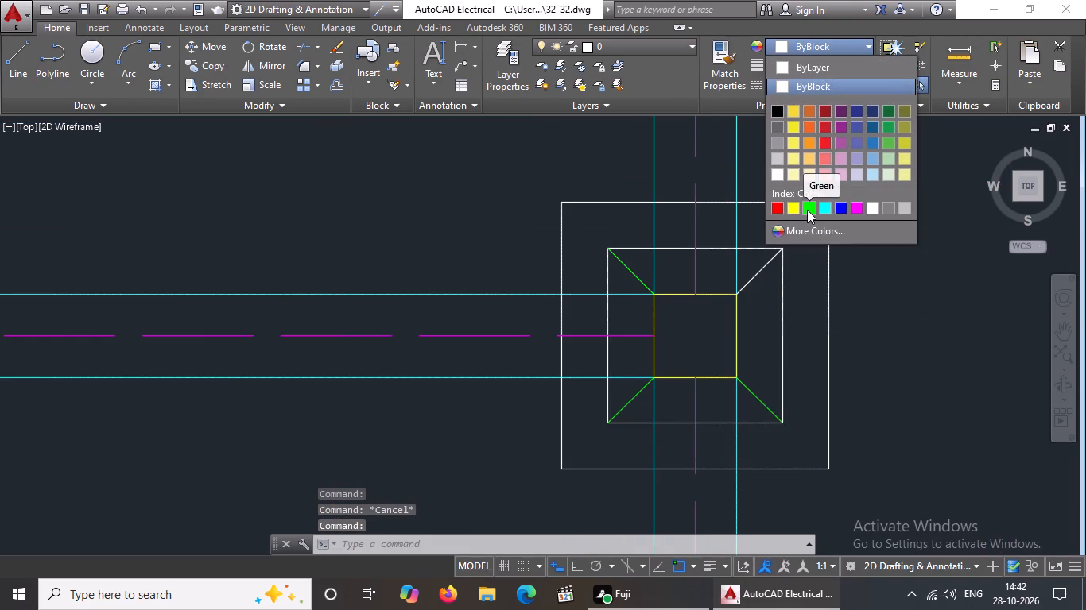
{"action": "left_click", "coordinate": [807, 208]}
{"action": "key", "text": "Escape"}
{"action": "left_click", "coordinate": [770, 264]}
{"action": "left_click", "coordinate": [810, 48]}
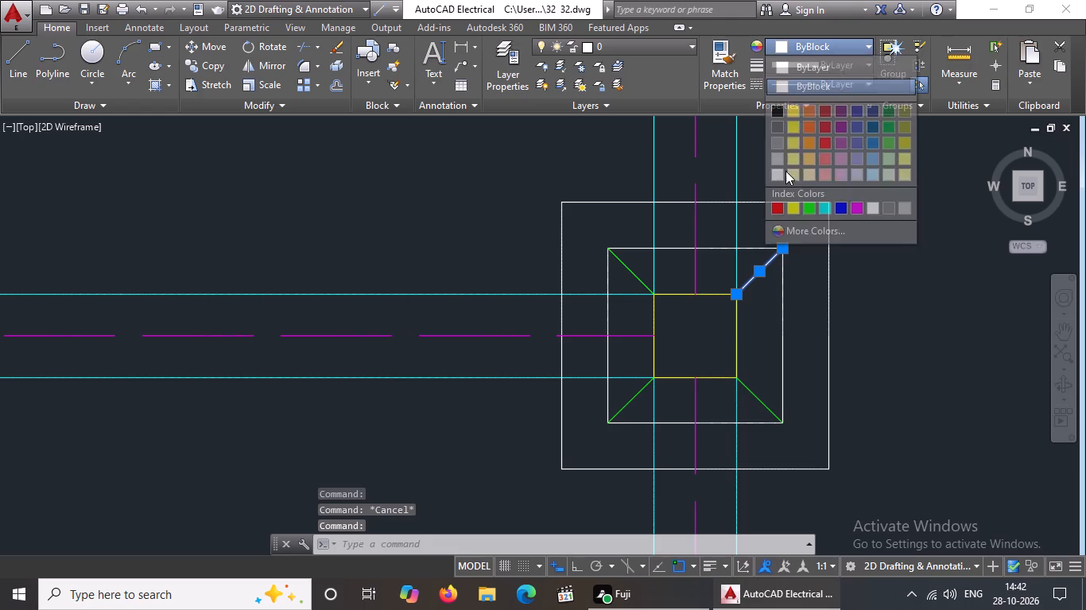
{"action": "left_click", "coordinate": [810, 203]}
{"action": "scroll", "coordinate": [774, 227], "scroll_direction": "down", "scroll_amount": 3}
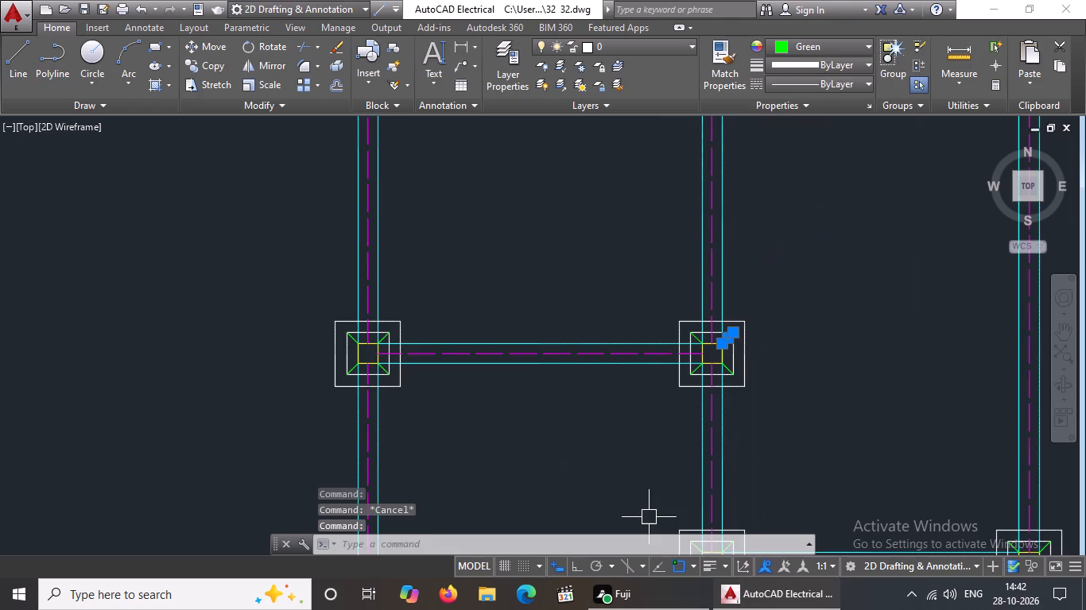
{"action": "key", "text": "Escape"}
Examine the footing rows for diagonal corner lines that have not been recoloured yet.
{"action": "scroll", "coordinate": [823, 415], "scroll_direction": "down", "scroll_amount": 2}
{"action": "scroll", "coordinate": [786, 261], "scroll_direction": "up", "scroll_amount": 3}
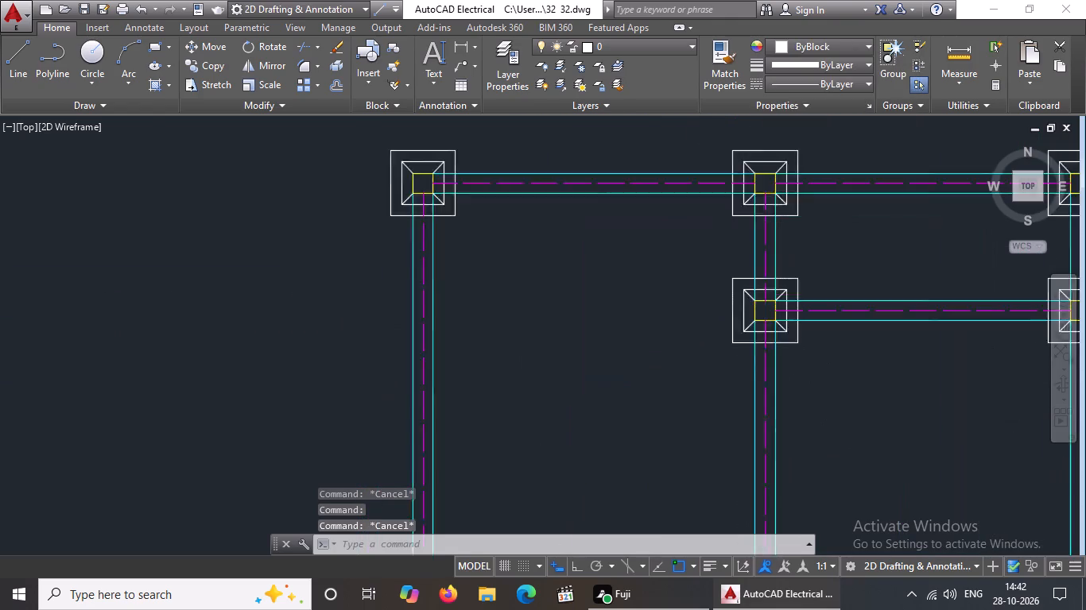
{"action": "scroll", "coordinate": [774, 284], "scroll_direction": "down", "scroll_amount": 4}
{"action": "scroll", "coordinate": [857, 439], "scroll_direction": "up", "scroll_amount": 3}
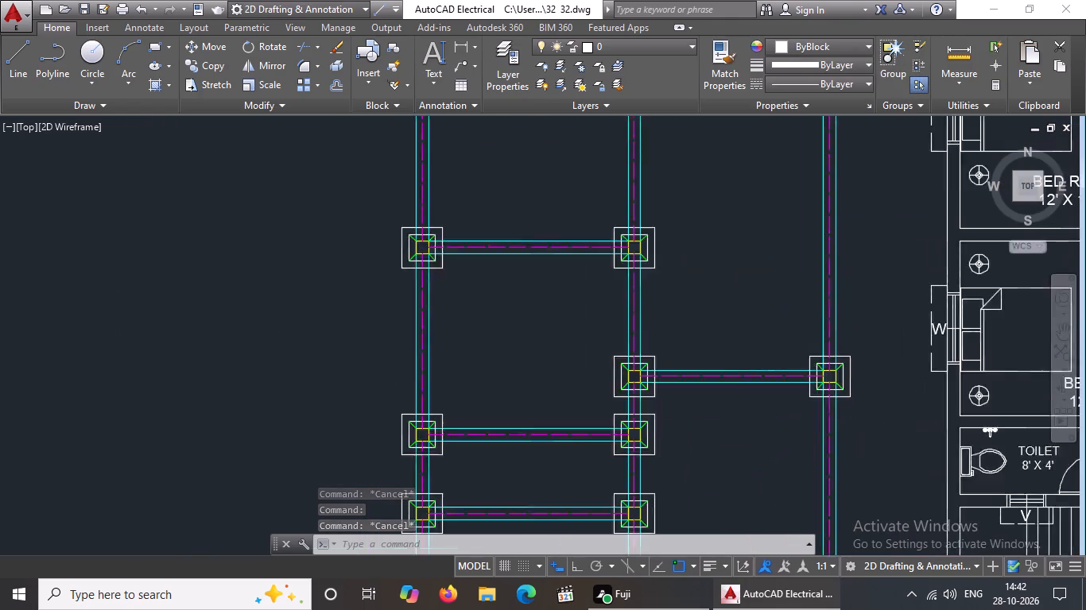
{"action": "scroll", "coordinate": [850, 431], "scroll_direction": "down", "scroll_amount": 2}
{"action": "scroll", "coordinate": [704, 318], "scroll_direction": "up", "scroll_amount": 3}
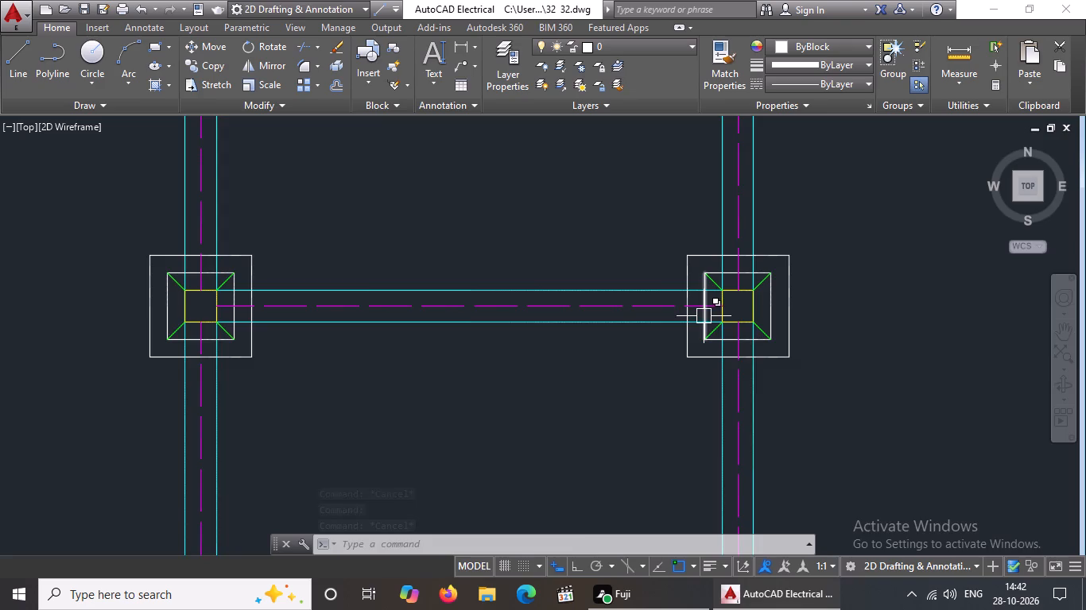
{"action": "scroll", "coordinate": [704, 316], "scroll_direction": "down", "scroll_amount": 3}
{"action": "scroll", "coordinate": [712, 159], "scroll_direction": "up", "scroll_amount": 4}
{"action": "scroll", "coordinate": [738, 338], "scroll_direction": "down", "scroll_amount": 2}
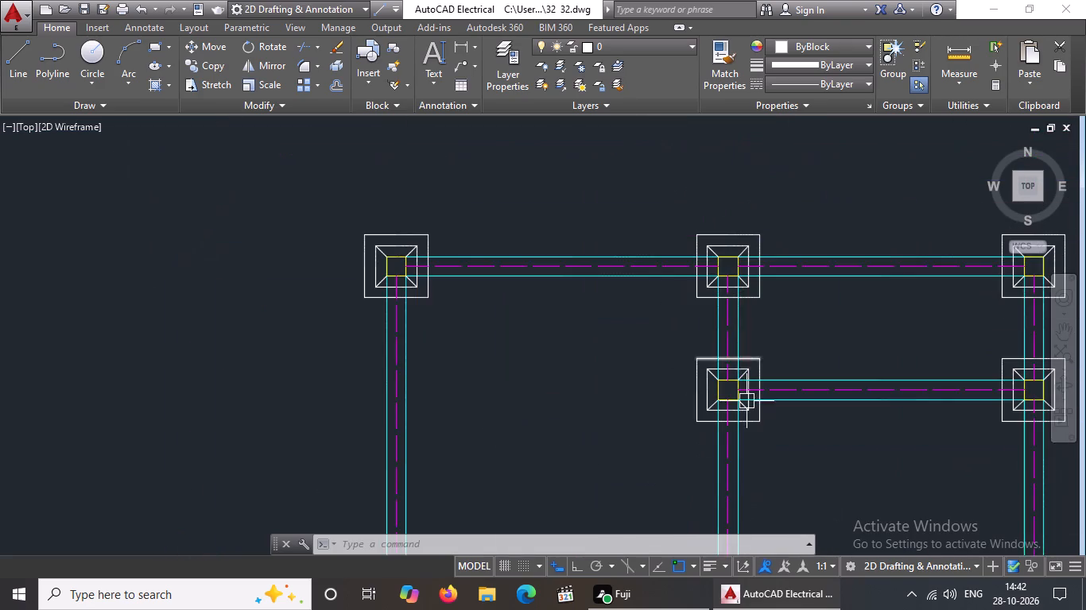
Set the two upper diagonal corner lines of the middle-column footing in the second row from the top to Green.
{"action": "scroll", "coordinate": [745, 415], "scroll_direction": "up", "scroll_amount": 3}
{"action": "left_click", "coordinate": [606, 262]}
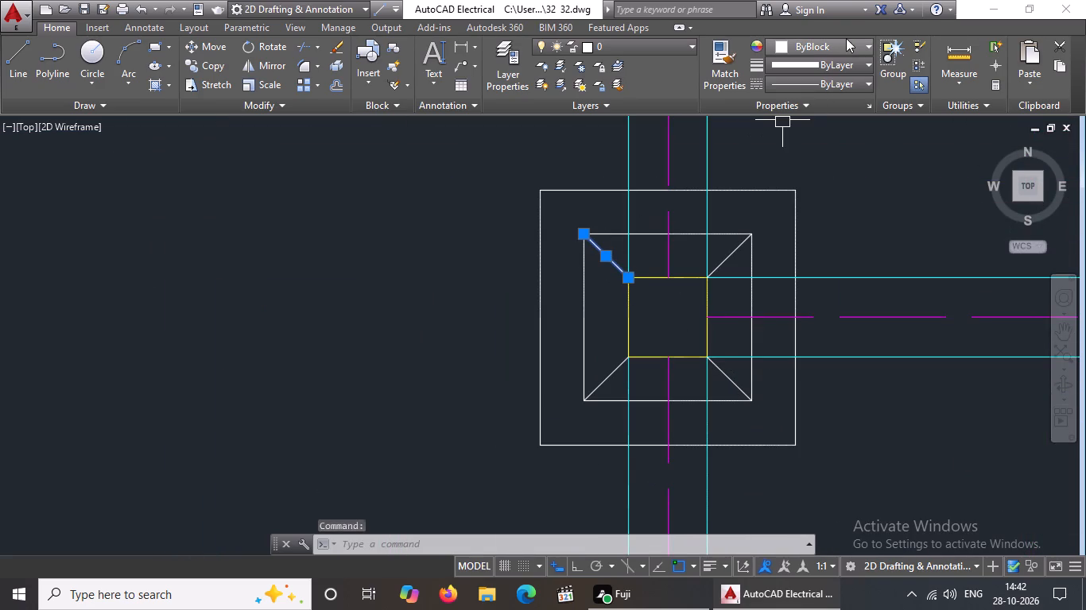
{"action": "left_click", "coordinate": [846, 48]}
{"action": "left_click", "coordinate": [806, 209]}
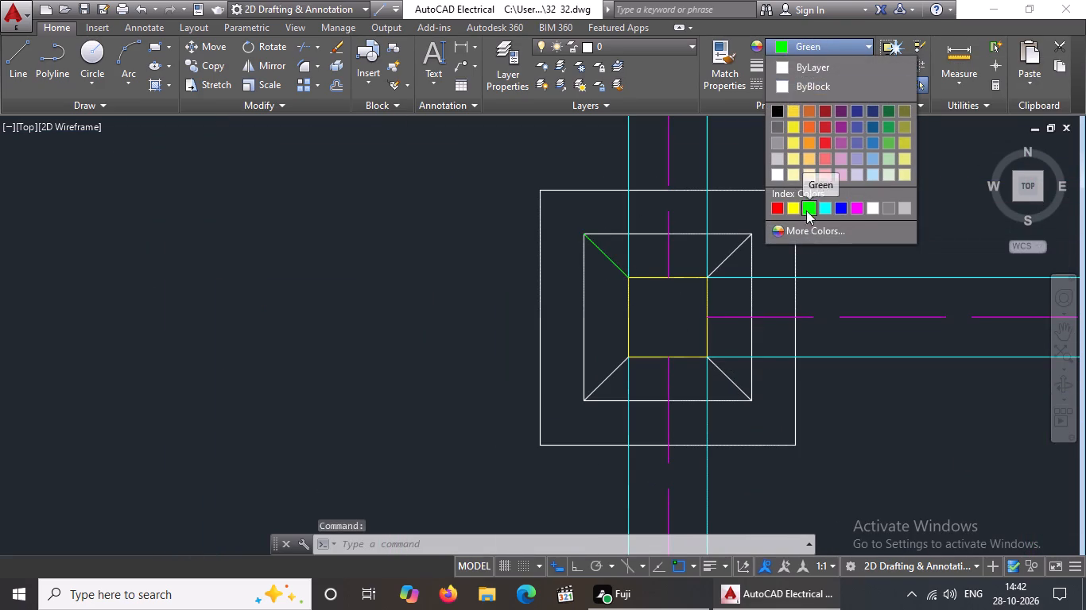
{"action": "key", "text": "Escape"}
{"action": "left_click", "coordinate": [727, 254]}
{"action": "left_click", "coordinate": [843, 42]}
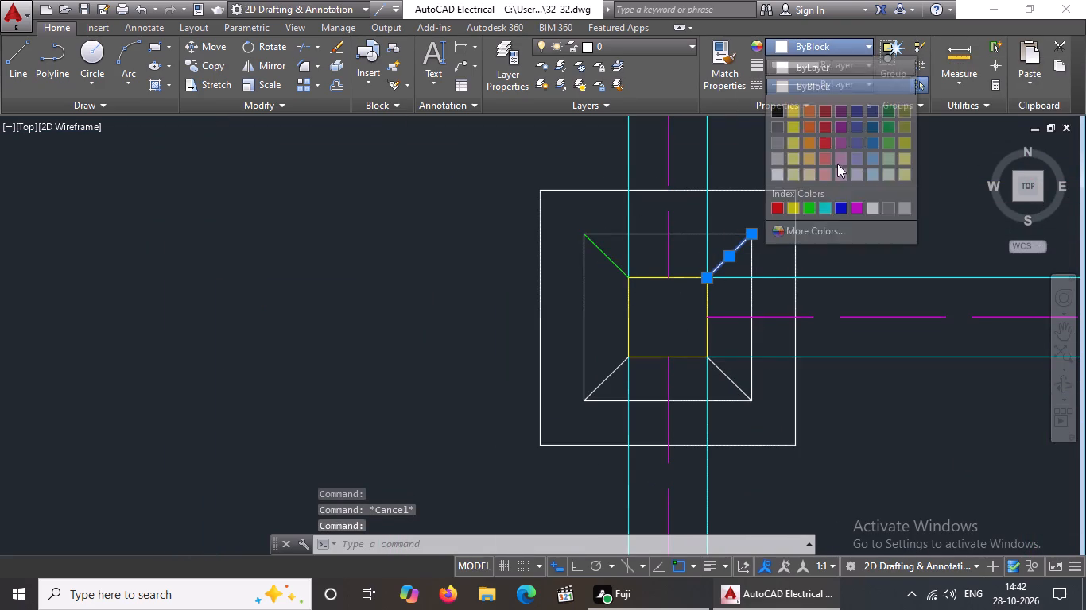
{"action": "left_click", "coordinate": [809, 203]}
{"action": "key", "text": "Escape"}
Colour the two lower diagonal corner lines of the middle-column footing in the second row from the top Green.
{"action": "left_click", "coordinate": [728, 388]}
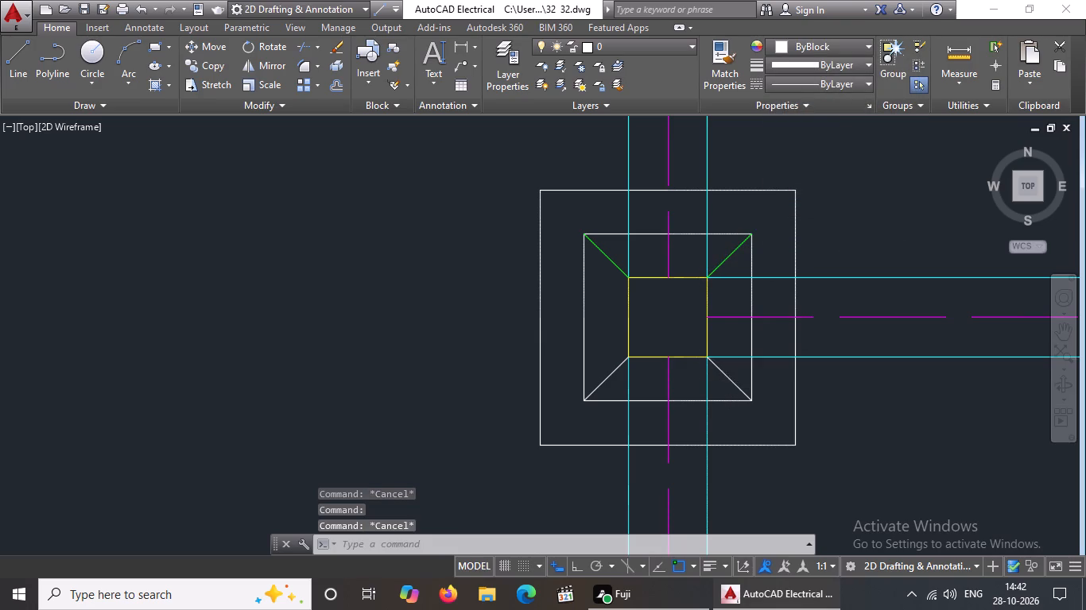
{"action": "left_click", "coordinate": [815, 41]}
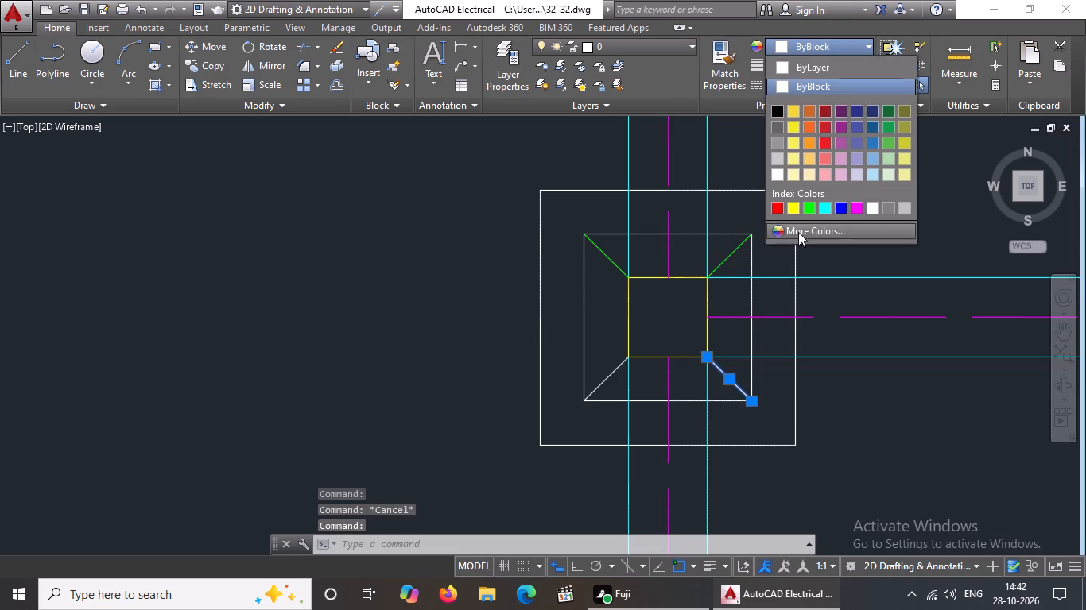
{"action": "left_click", "coordinate": [811, 207]}
{"action": "key", "text": "Escape"}
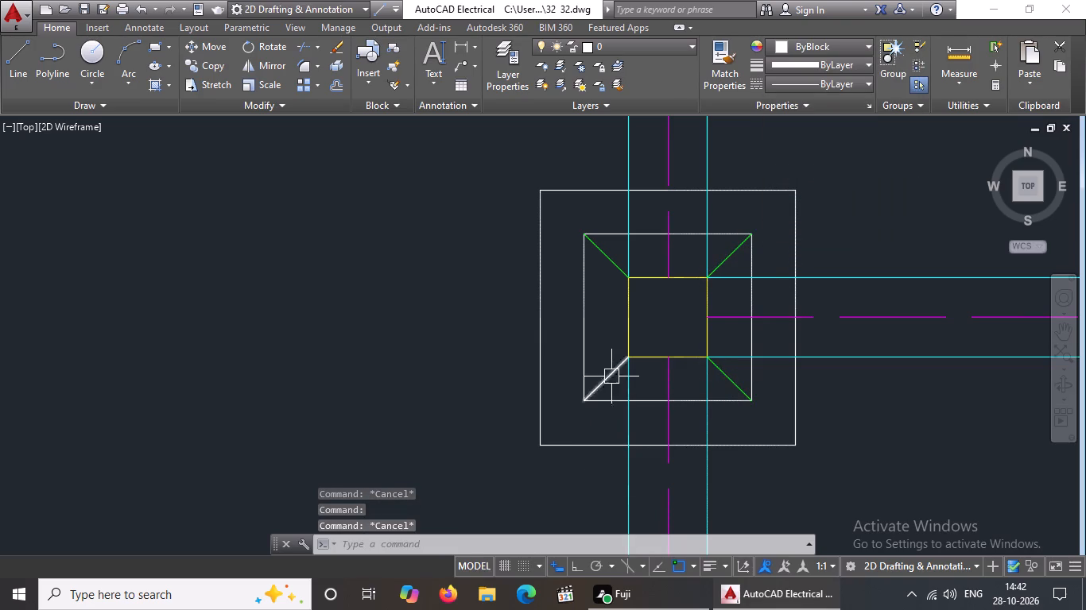
{"action": "left_click", "coordinate": [611, 376]}
{"action": "left_click", "coordinate": [844, 41]}
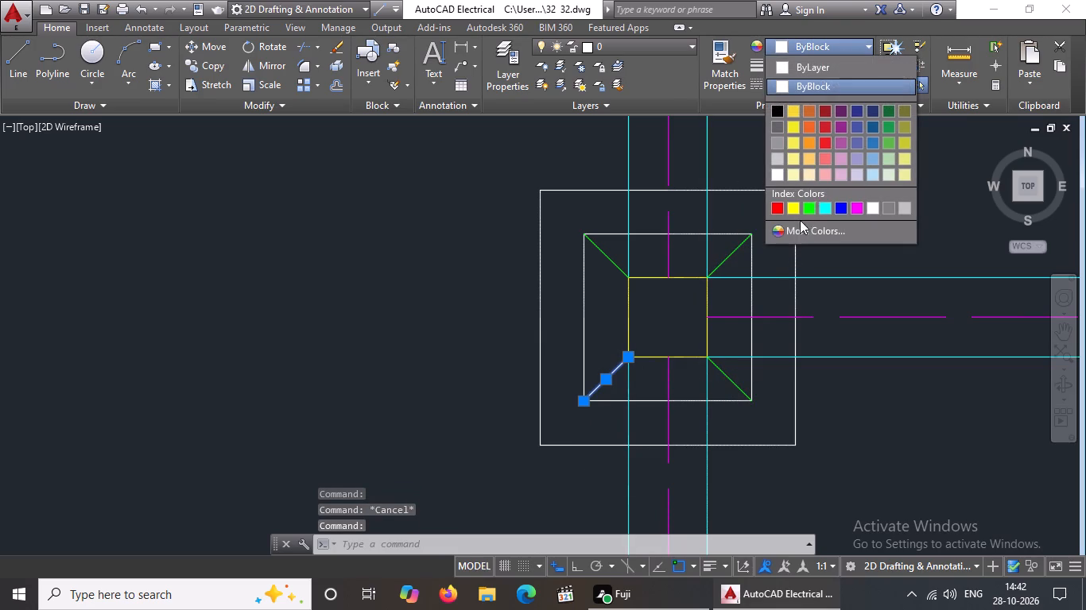
{"action": "left_click", "coordinate": [809, 202]}
{"action": "scroll", "coordinate": [754, 273], "scroll_direction": "down", "scroll_amount": 4}
{"action": "key", "text": "Escape"}
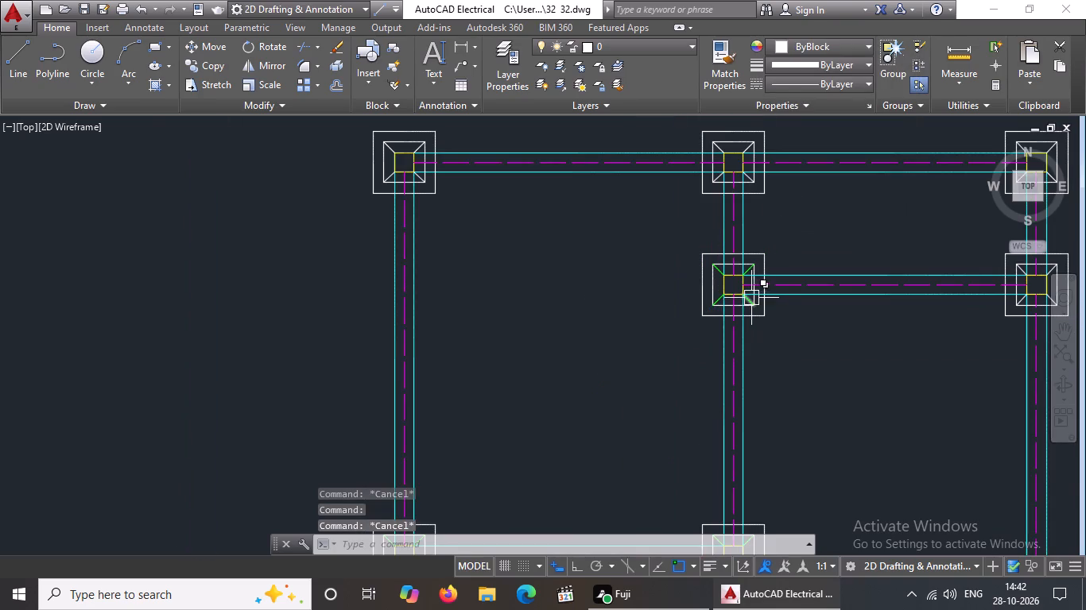
Make the two upper diagonal corner lines of the right footing in the second row from the top Green.
{"action": "scroll", "coordinate": [751, 295], "scroll_direction": "down", "scroll_amount": 2}
{"action": "scroll", "coordinate": [894, 291], "scroll_direction": "up", "scroll_amount": 2}
{"action": "scroll", "coordinate": [809, 277], "scroll_direction": "up", "scroll_amount": 2}
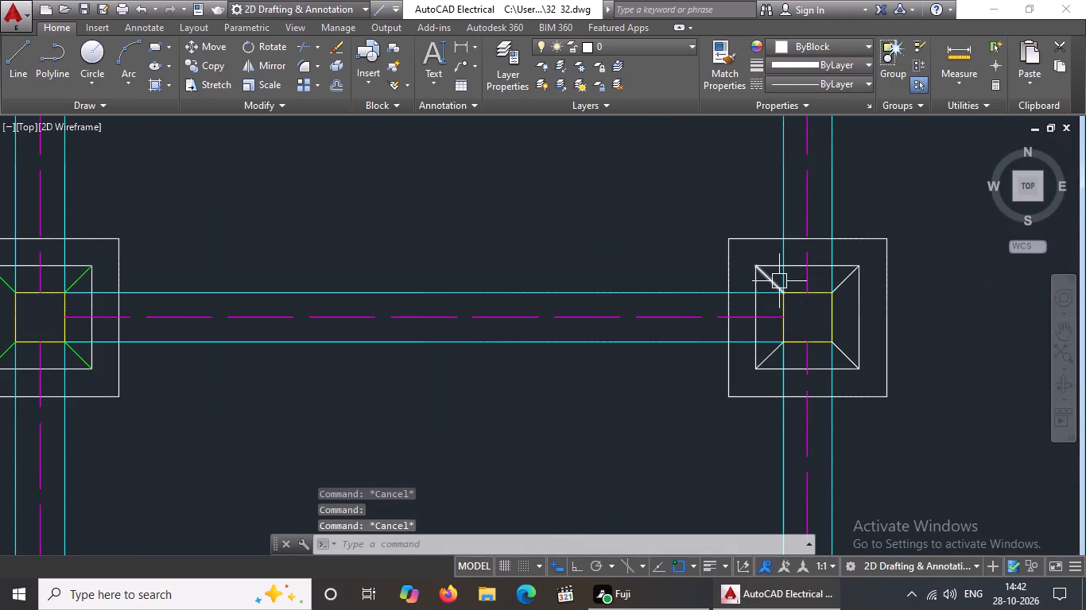
{"action": "scroll", "coordinate": [777, 286], "scroll_direction": "up", "scroll_amount": 3}
{"action": "left_click", "coordinate": [754, 268]}
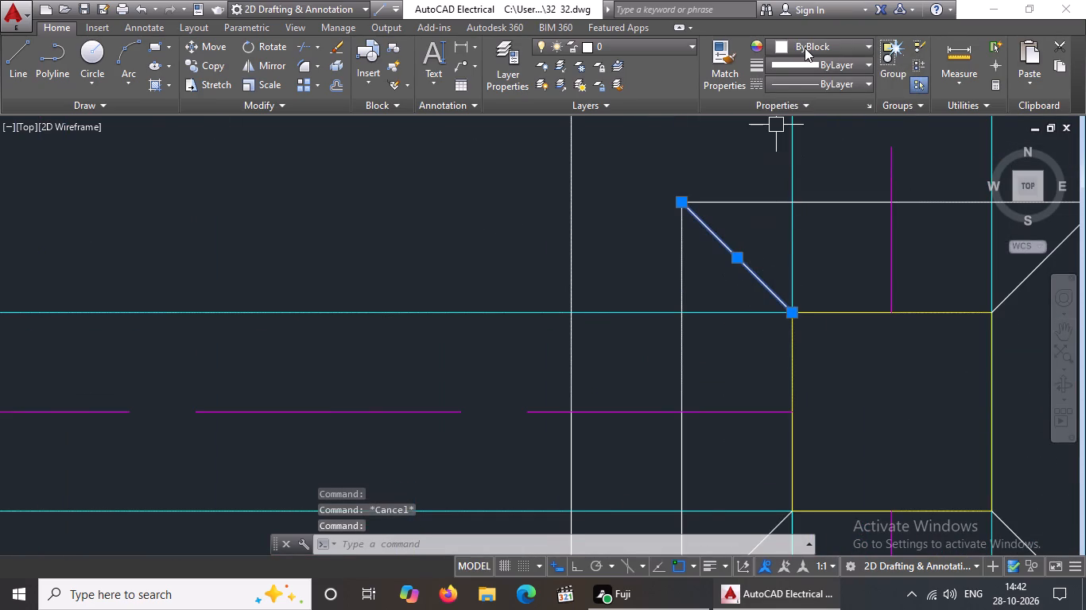
{"action": "left_click", "coordinate": [805, 48]}
{"action": "left_click", "coordinate": [808, 204]}
{"action": "scroll", "coordinate": [782, 226], "scroll_direction": "down", "scroll_amount": 6}
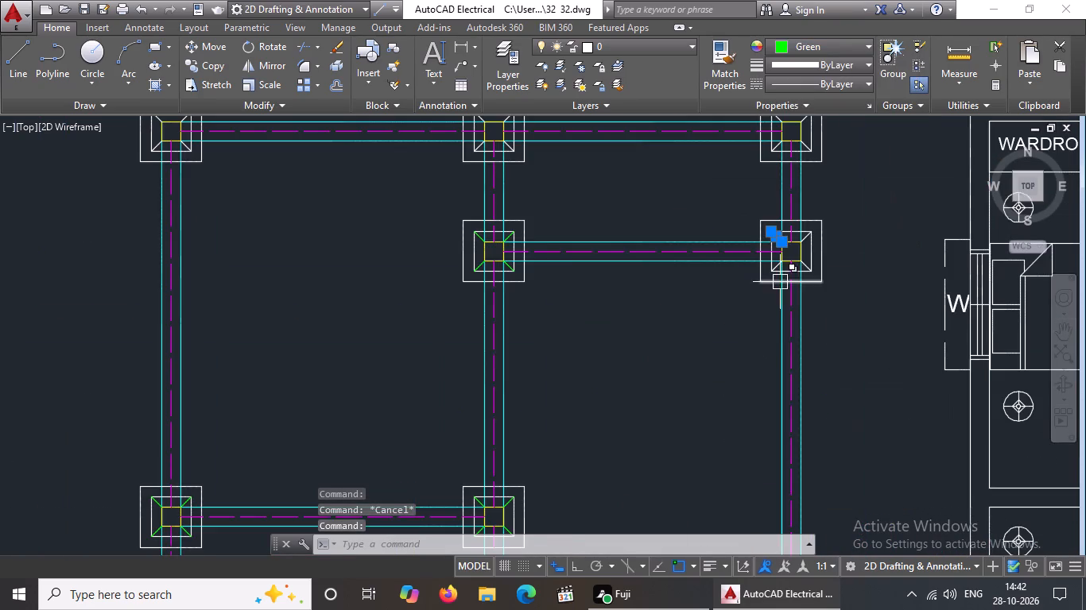
{"action": "key", "text": "Escape"}
{"action": "scroll", "coordinate": [806, 235], "scroll_direction": "up", "scroll_amount": 4}
{"action": "left_click", "coordinate": [809, 233]}
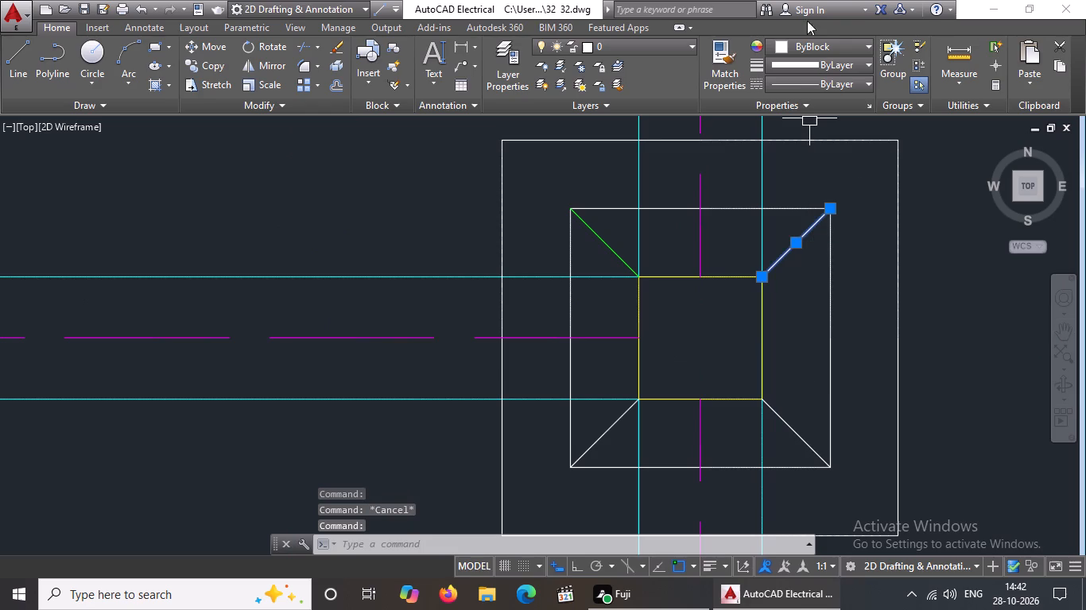
{"action": "left_click", "coordinate": [813, 44]}
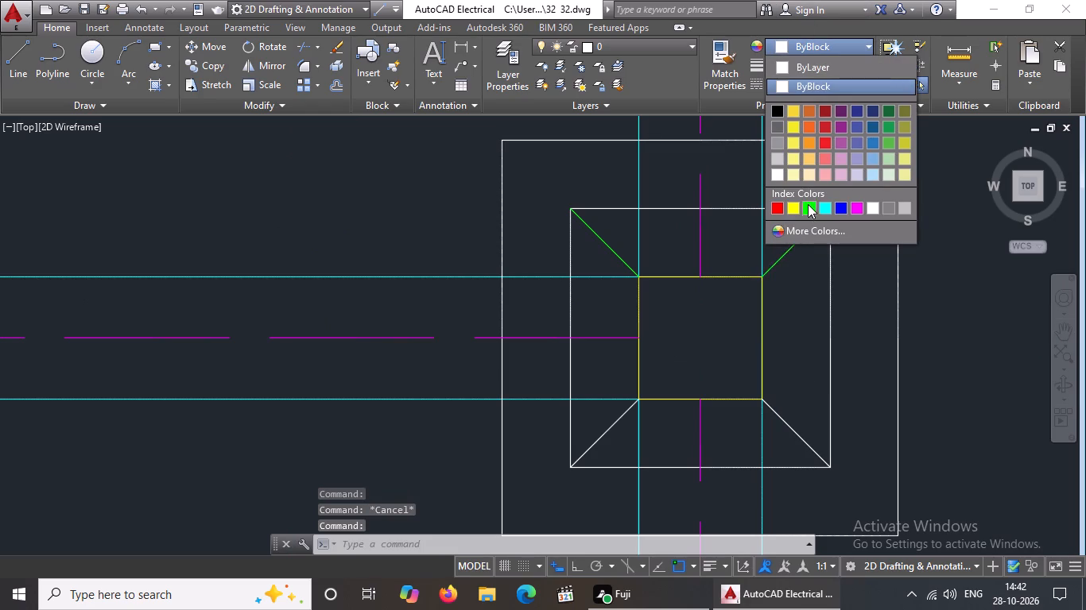
{"action": "left_click", "coordinate": [808, 204]}
{"action": "scroll", "coordinate": [801, 242], "scroll_direction": "down", "scroll_amount": 4}
{"action": "key", "text": "Escape"}
Change the two lower diagonal corner lines of the right footing in the second row from the top to Green.
{"action": "scroll", "coordinate": [791, 275], "scroll_direction": "up", "scroll_amount": 4}
{"action": "left_click", "coordinate": [657, 261]}
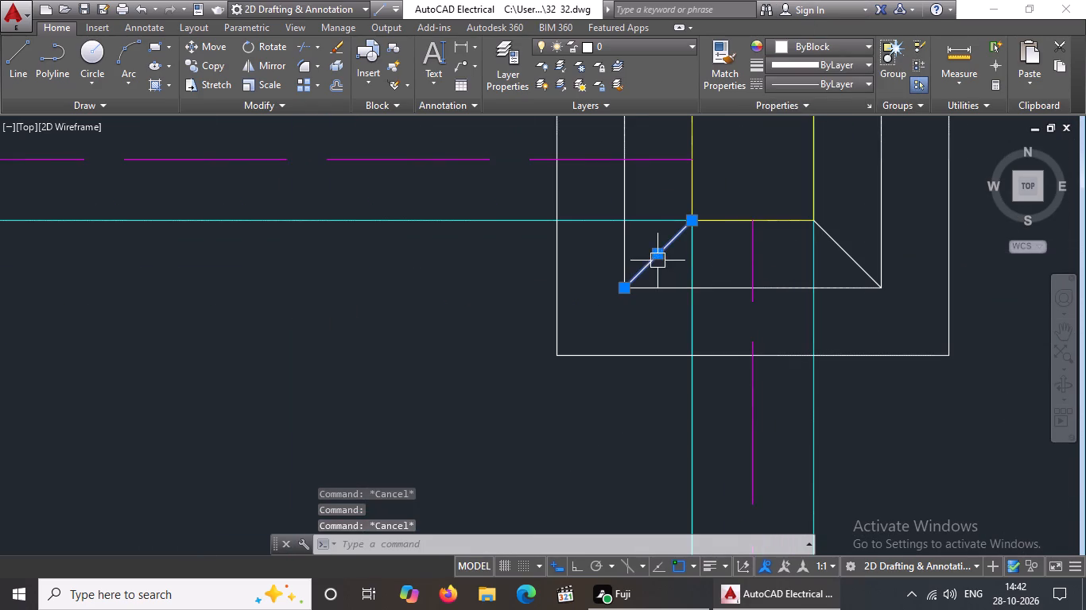
{"action": "left_click", "coordinate": [852, 43]}
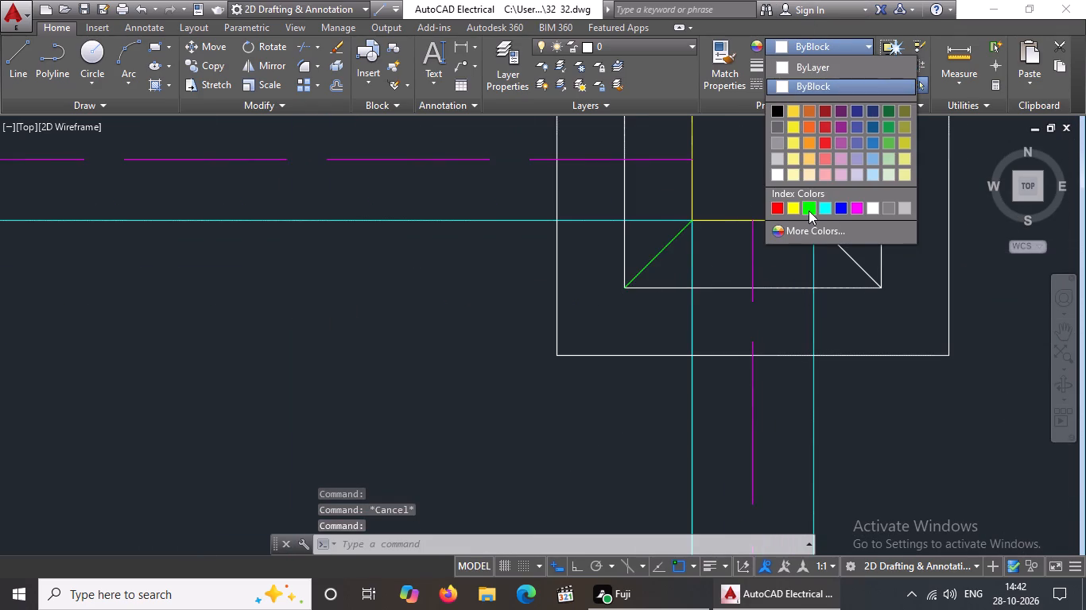
{"action": "left_click", "coordinate": [809, 210]}
{"action": "scroll", "coordinate": [827, 237], "scroll_direction": "down", "scroll_amount": 5}
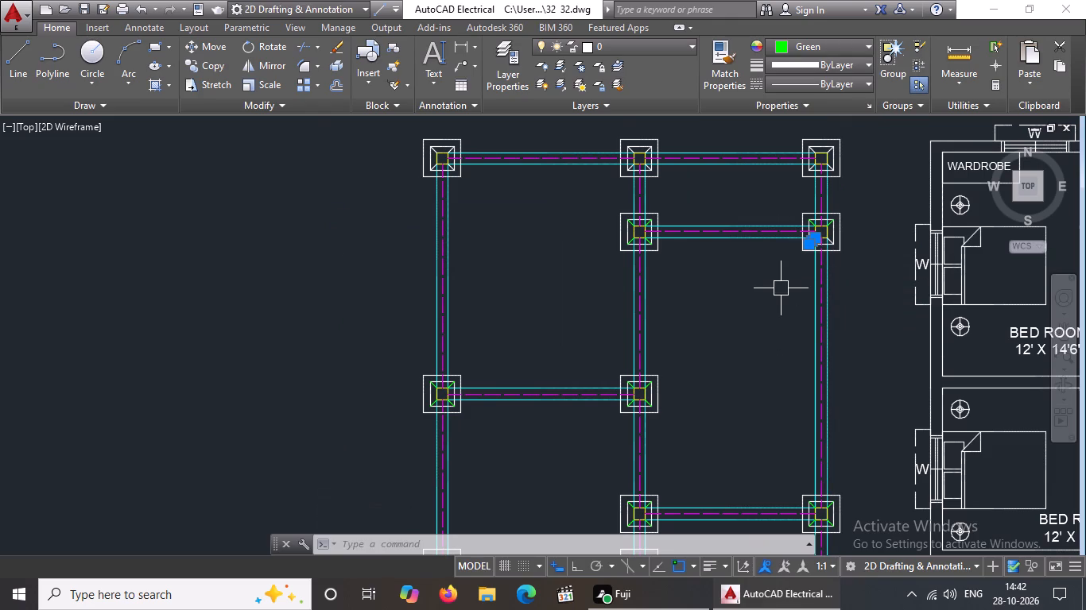
{"action": "scroll", "coordinate": [819, 253], "scroll_direction": "up", "scroll_amount": 2}
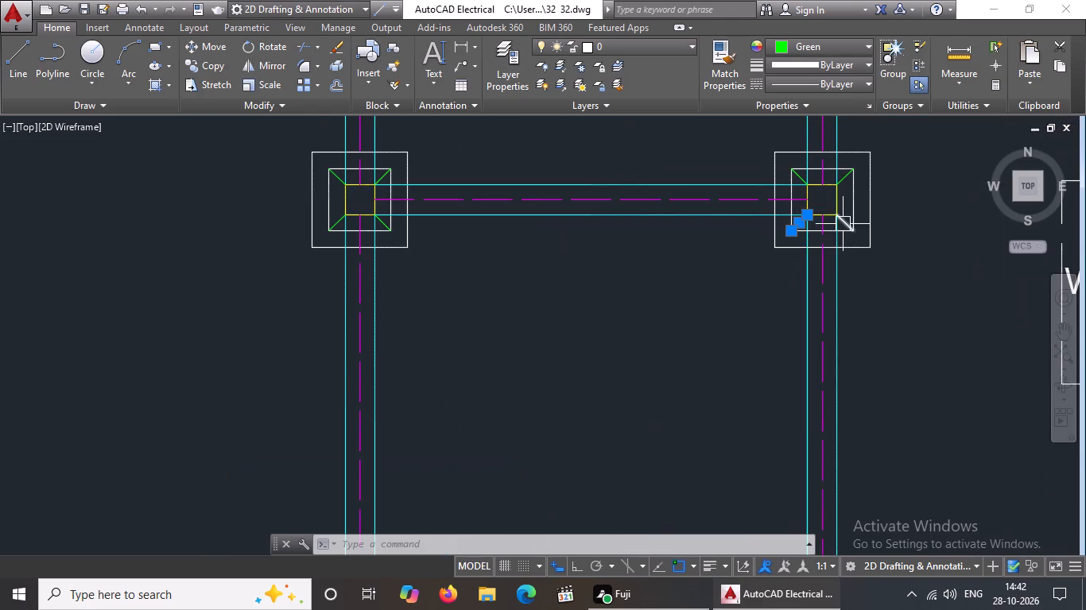
{"action": "scroll", "coordinate": [841, 225], "scroll_direction": "up", "scroll_amount": 3}
{"action": "left_click", "coordinate": [846, 215]}
{"action": "left_click", "coordinate": [817, 46]}
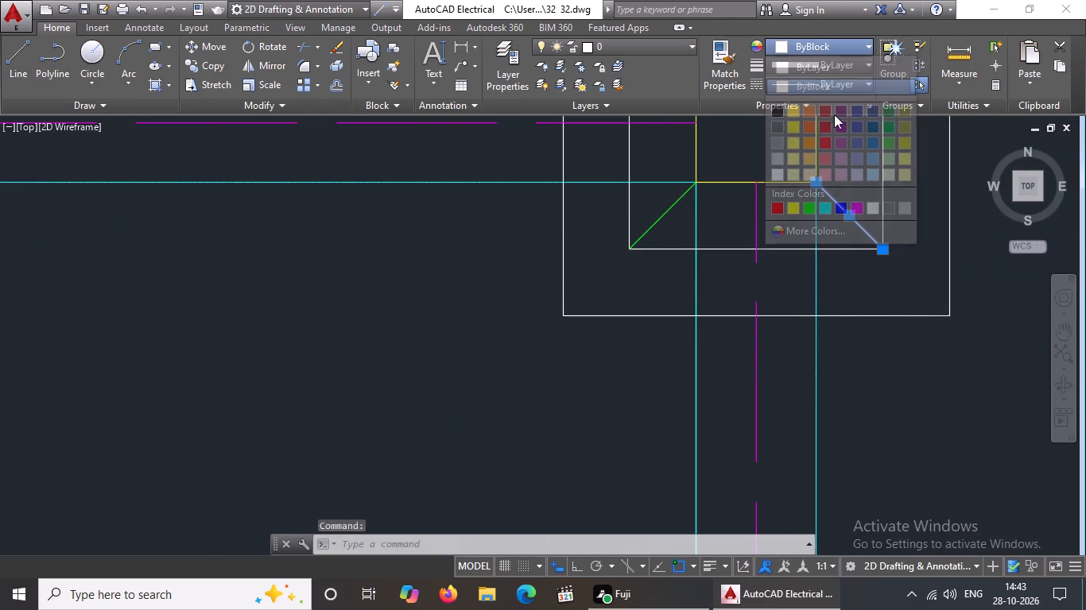
{"action": "left_click", "coordinate": [808, 208]}
{"action": "key", "text": "Escape"}
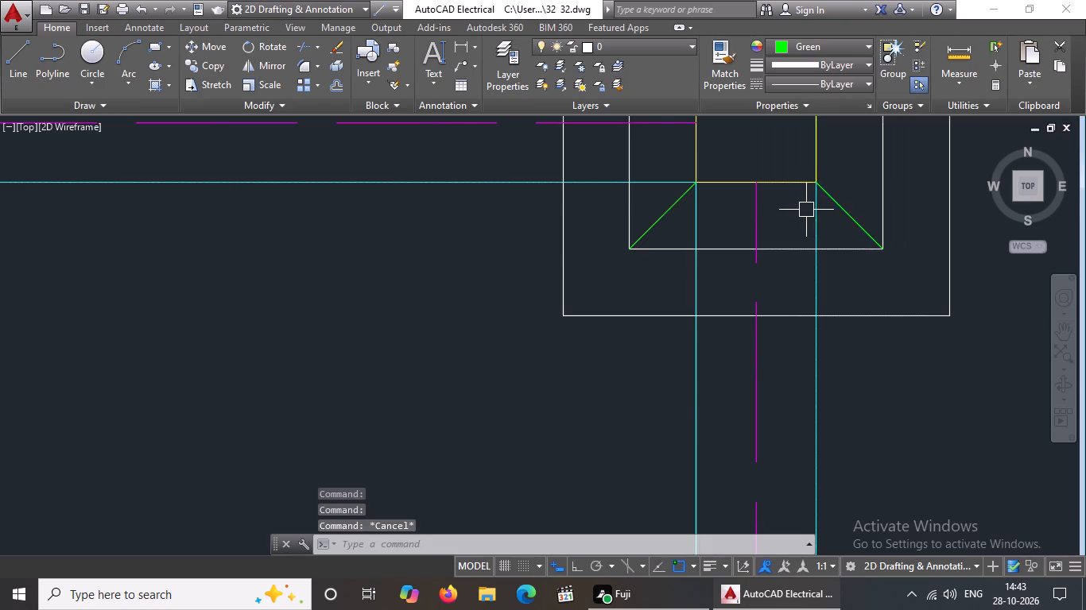
Colour the two upper diagonal corner lines of the left footing in the top row Green.
{"action": "scroll", "coordinate": [803, 218], "scroll_direction": "down", "scroll_amount": 5}
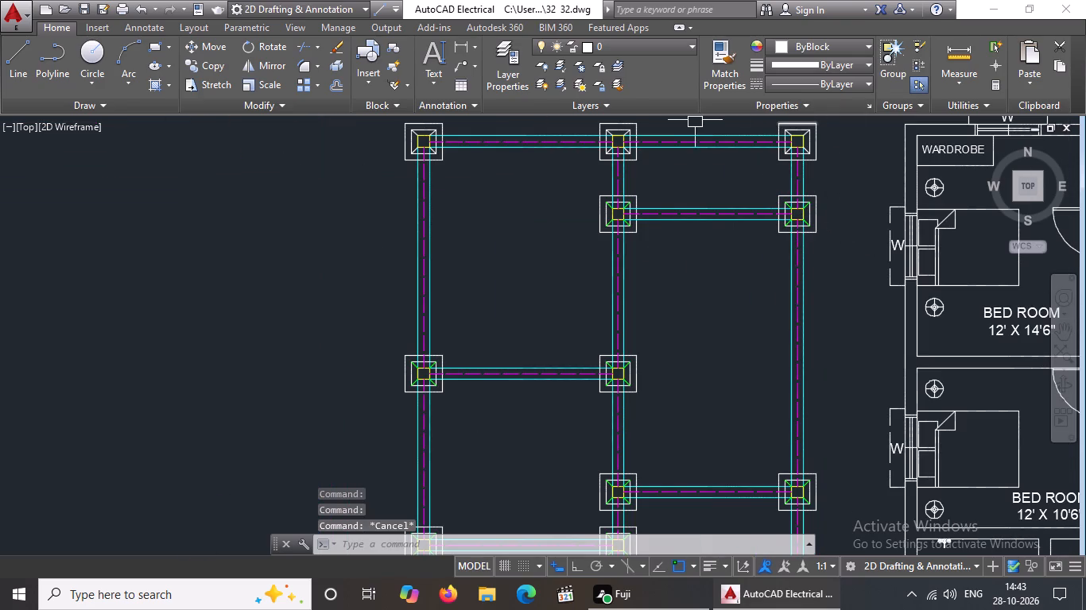
{"action": "scroll", "coordinate": [358, 138], "scroll_direction": "up", "scroll_amount": 1}
{"action": "scroll", "coordinate": [495, 161], "scroll_direction": "down", "scroll_amount": 3}
{"action": "scroll", "coordinate": [491, 128], "scroll_direction": "up", "scroll_amount": 3}
{"action": "scroll", "coordinate": [495, 199], "scroll_direction": "up", "scroll_amount": 2}
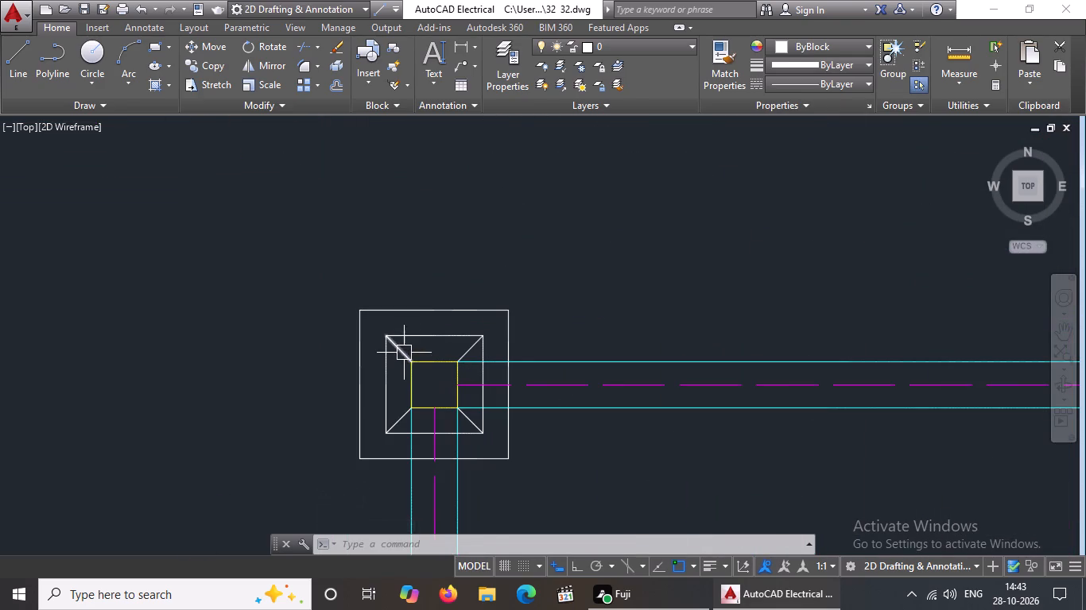
{"action": "left_click", "coordinate": [404, 353]}
{"action": "left_click", "coordinate": [801, 43]}
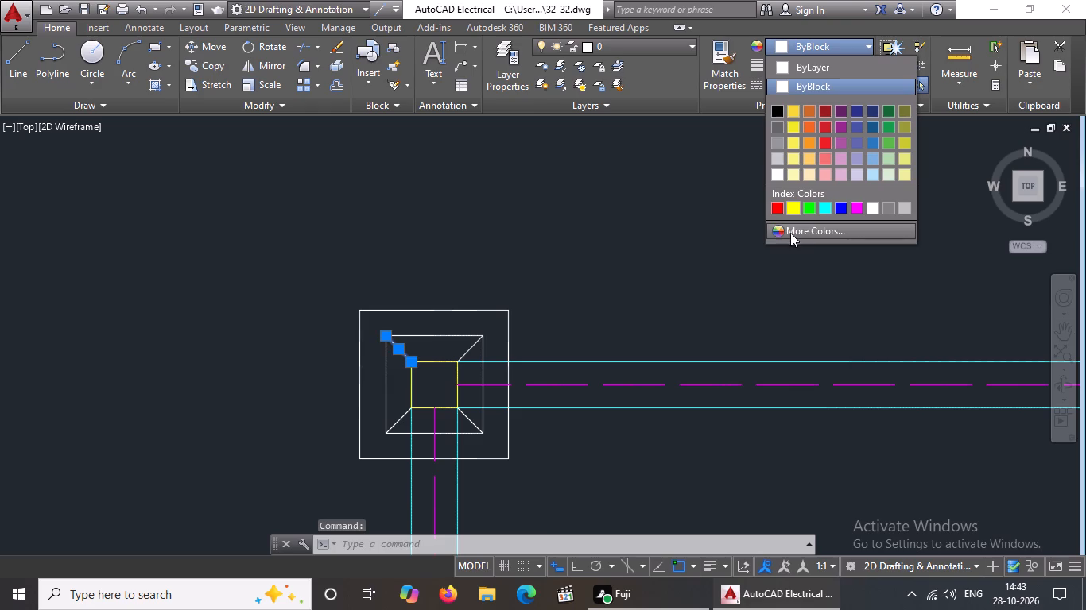
{"action": "left_click", "coordinate": [809, 205]}
{"action": "key", "text": "Escape"}
{"action": "scroll", "coordinate": [486, 344], "scroll_direction": "up", "scroll_amount": 2}
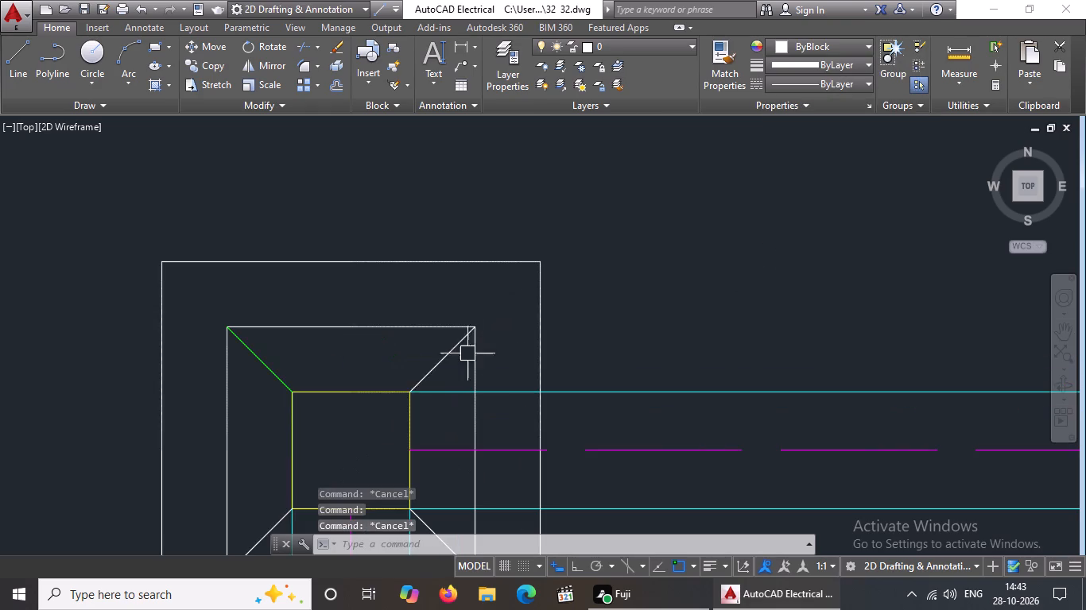
{"action": "left_click", "coordinate": [436, 358]}
{"action": "left_click", "coordinate": [841, 45]}
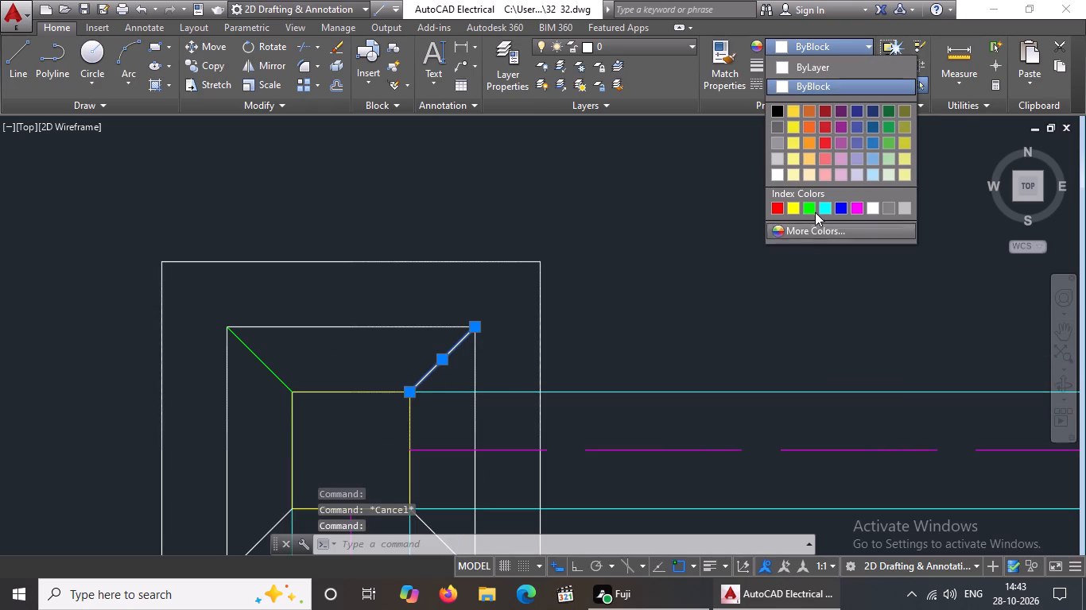
{"action": "left_click", "coordinate": [813, 205]}
{"action": "scroll", "coordinate": [734, 203], "scroll_direction": "down", "scroll_amount": 2}
{"action": "key", "text": "Escape"}
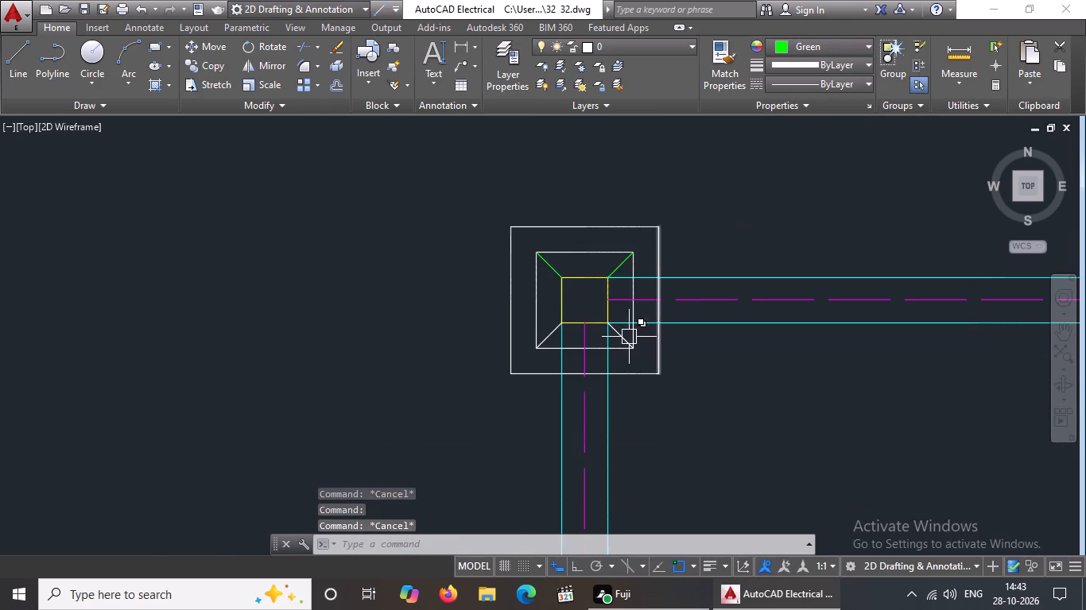
Set the lower-right diagonal corner line of the left footing in the top row to Green.
{"action": "scroll", "coordinate": [626, 338], "scroll_direction": "up", "scroll_amount": 2}
{"action": "left_click", "coordinate": [607, 341]}
{"action": "left_click", "coordinate": [798, 44]}
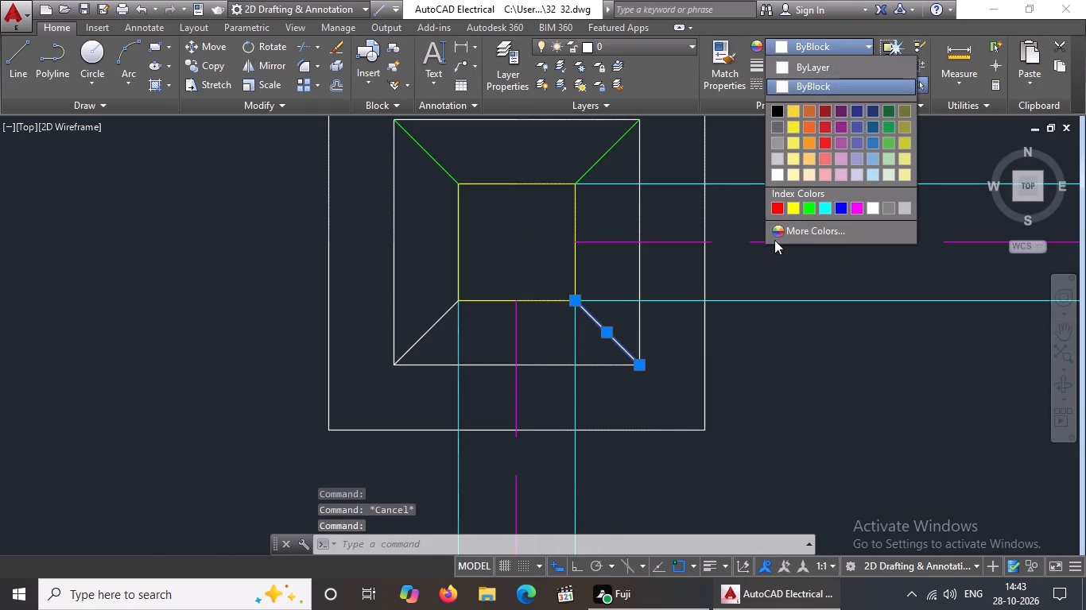
{"action": "left_click", "coordinate": [813, 203]}
{"action": "key", "text": "Escape"}
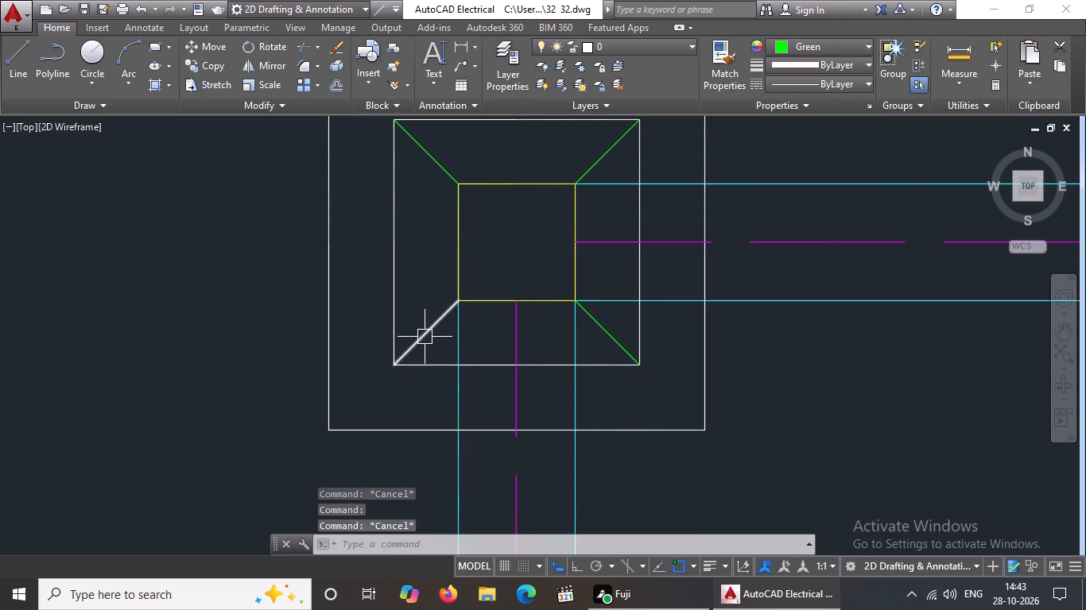
Set the lower-left diagonal corner line of the left footing in the top row to Green.
{"action": "left_click", "coordinate": [425, 330]}
{"action": "left_click", "coordinate": [849, 43]}
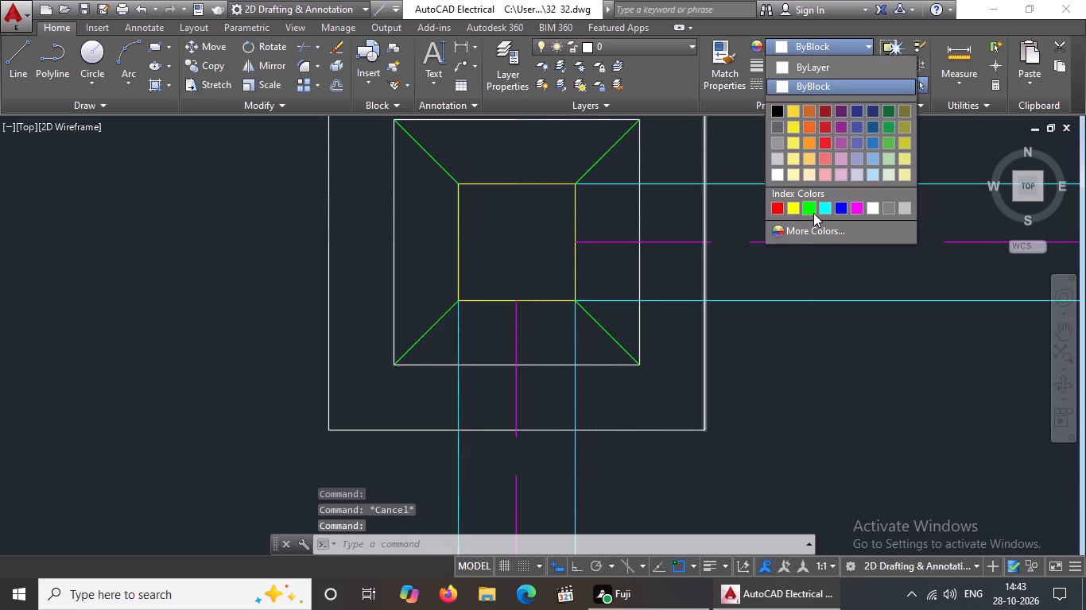
{"action": "left_click_drag", "start_coordinate": [812, 205], "coordinate": [805, 212]}
{"action": "scroll", "coordinate": [708, 255], "scroll_direction": "down", "scroll_amount": 3}
{"action": "key", "text": "Escape"}
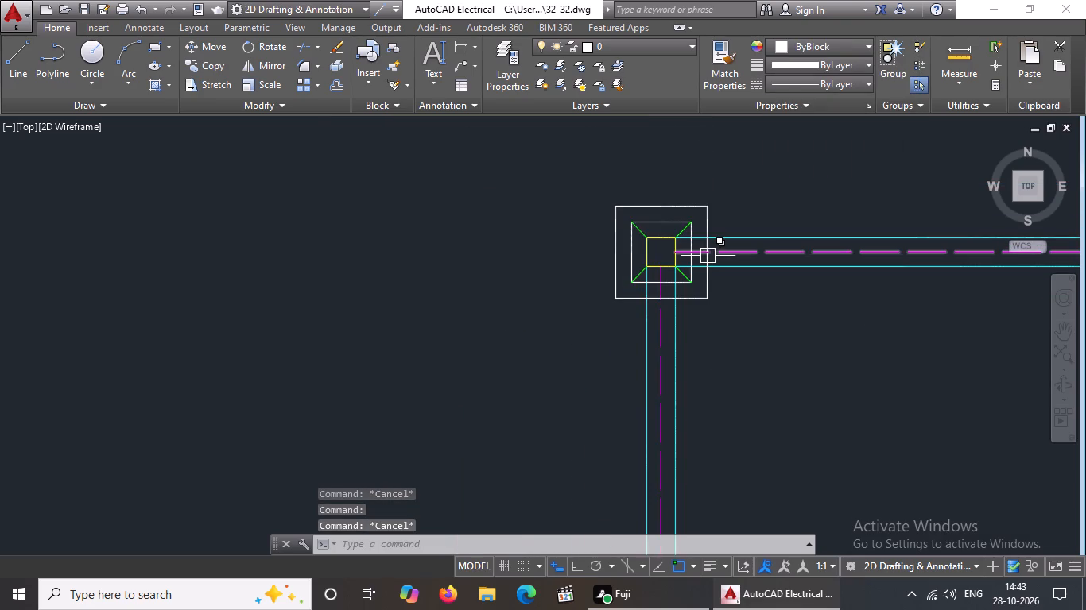
Colour the two upper diagonal corner lines of the middle footing in the top row Green.
{"action": "scroll", "coordinate": [707, 256], "scroll_direction": "down", "scroll_amount": 2}
{"action": "scroll", "coordinate": [929, 251], "scroll_direction": "up", "scroll_amount": 2}
{"action": "scroll", "coordinate": [821, 253], "scroll_direction": "up", "scroll_amount": 3}
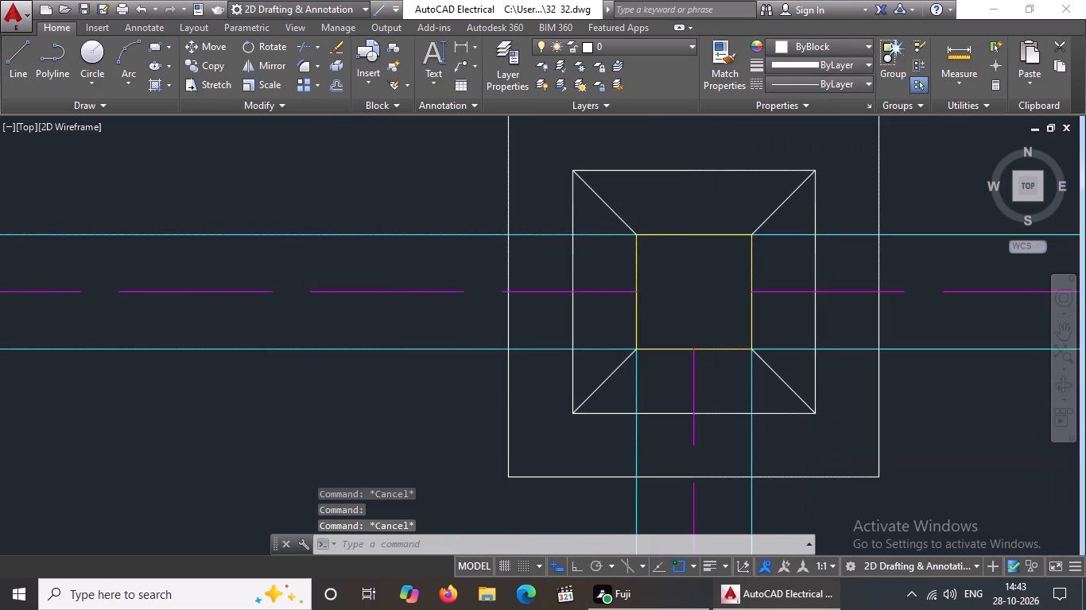
{"action": "left_click", "coordinate": [603, 215]}
{"action": "left_click", "coordinate": [817, 45]}
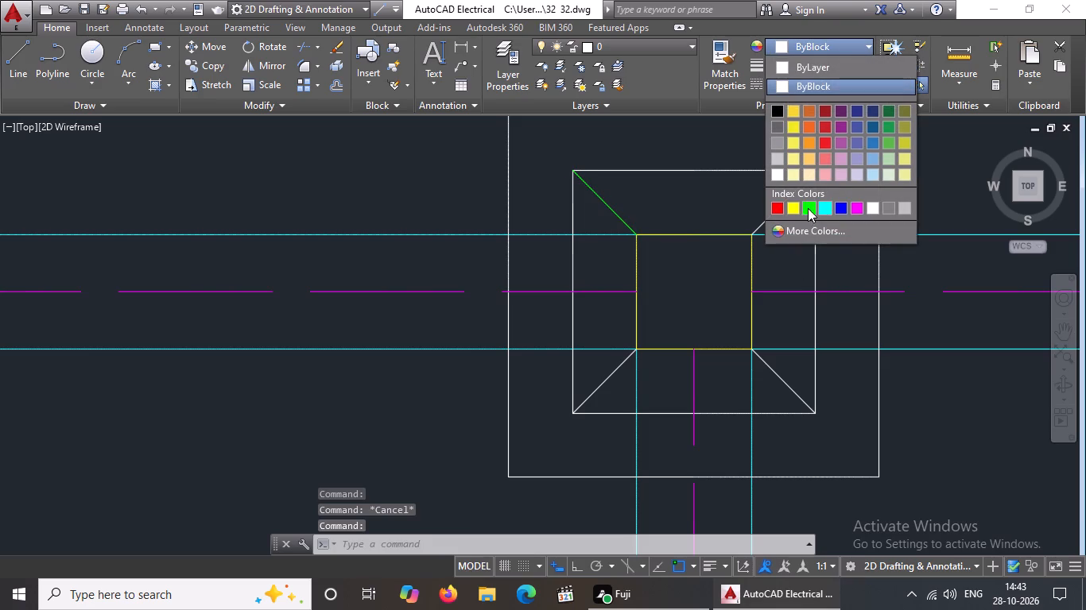
{"action": "left_click", "coordinate": [809, 206]}
{"action": "key", "text": "Escape"}
{"action": "left_click", "coordinate": [774, 205]}
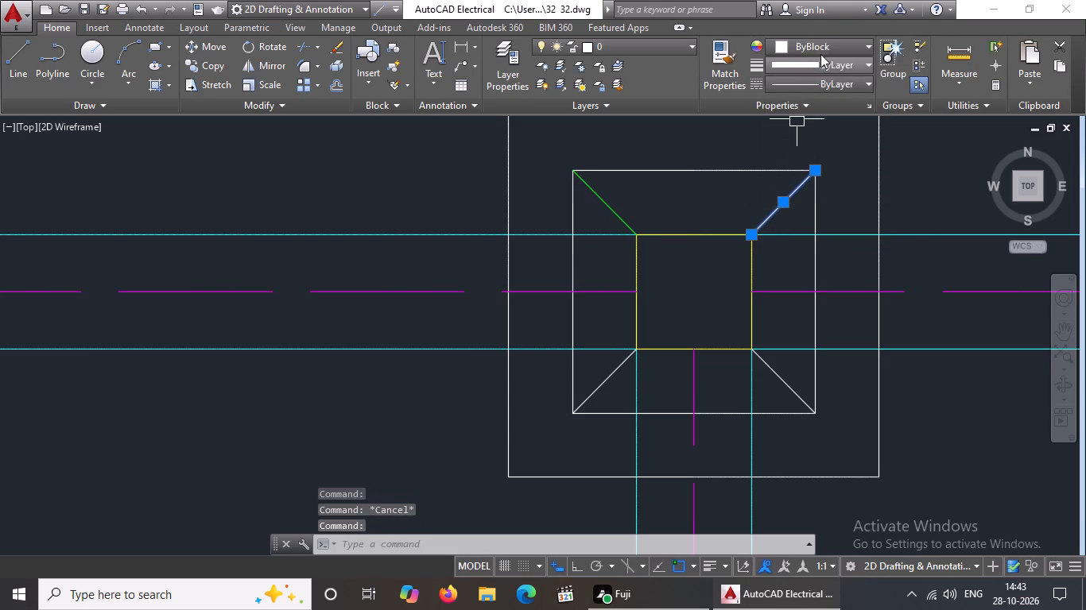
{"action": "left_click", "coordinate": [824, 44]}
{"action": "left_click", "coordinate": [811, 210]}
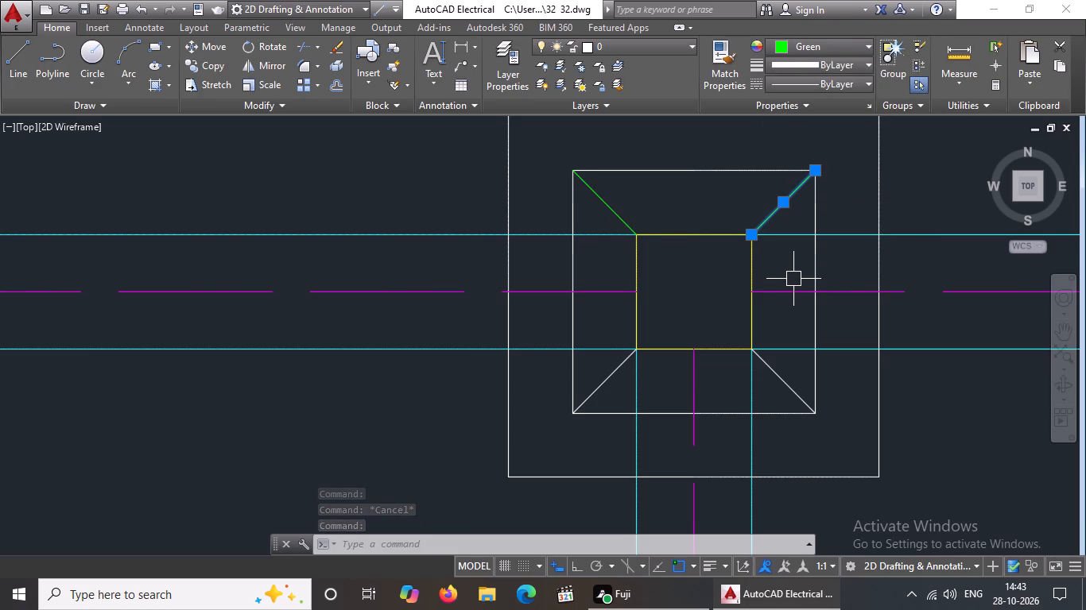
{"action": "key", "text": "Escape"}
Change the two lower diagonal corner lines of the middle footing in the top row to Green.
{"action": "left_click", "coordinate": [786, 380]}
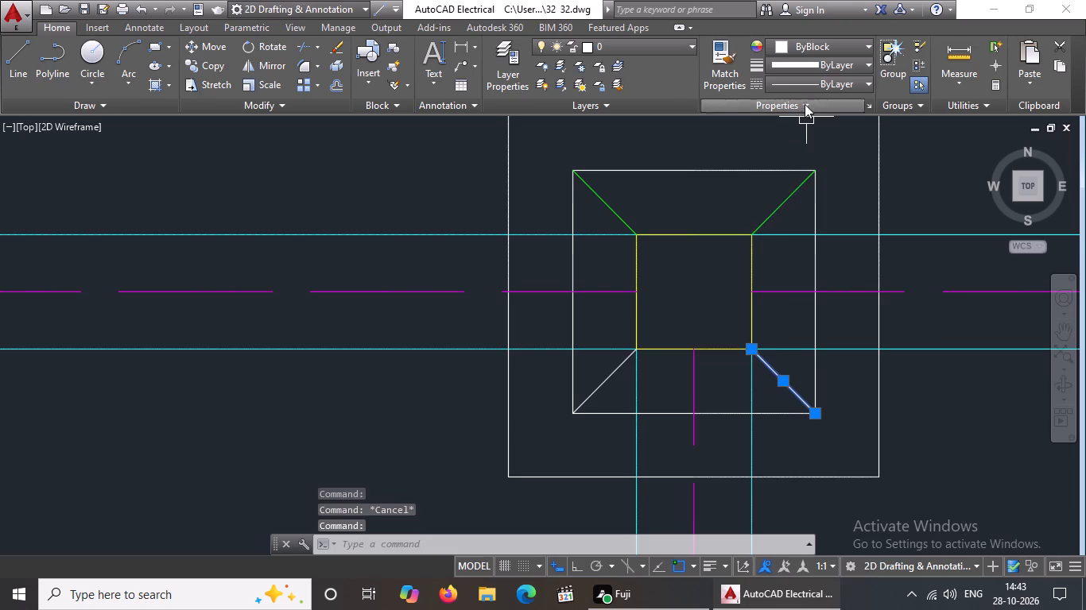
{"action": "left_click", "coordinate": [823, 46]}
{"action": "left_click", "coordinate": [808, 207]}
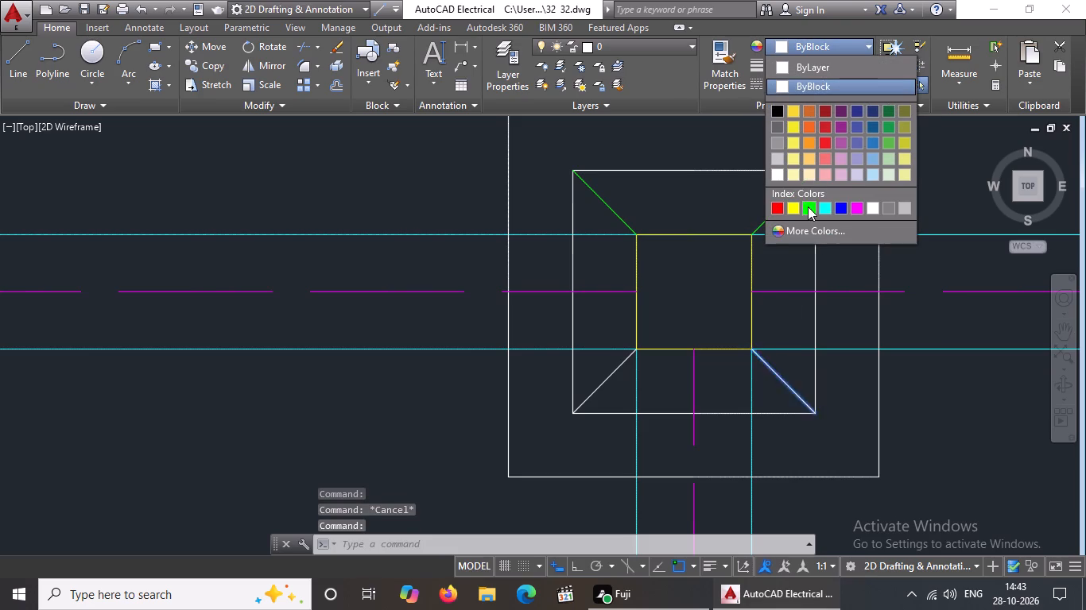
{"action": "key", "text": "Escape"}
{"action": "scroll", "coordinate": [793, 241], "scroll_direction": "down", "scroll_amount": 3}
{"action": "scroll", "coordinate": [790, 250], "scroll_direction": "up", "scroll_amount": 3}
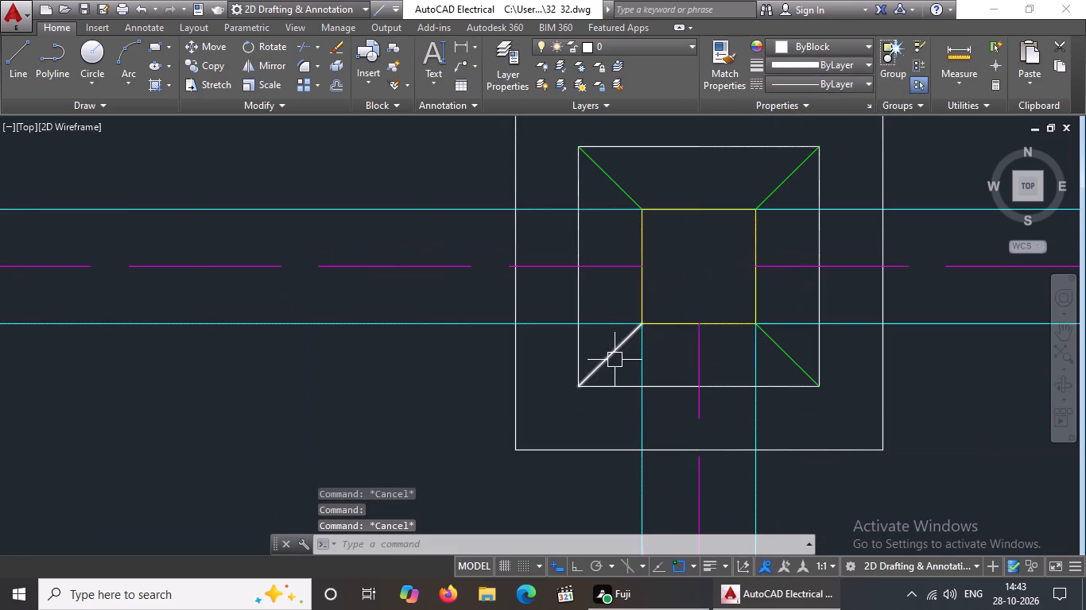
{"action": "left_click", "coordinate": [614, 360]}
{"action": "left_click", "coordinate": [815, 37]}
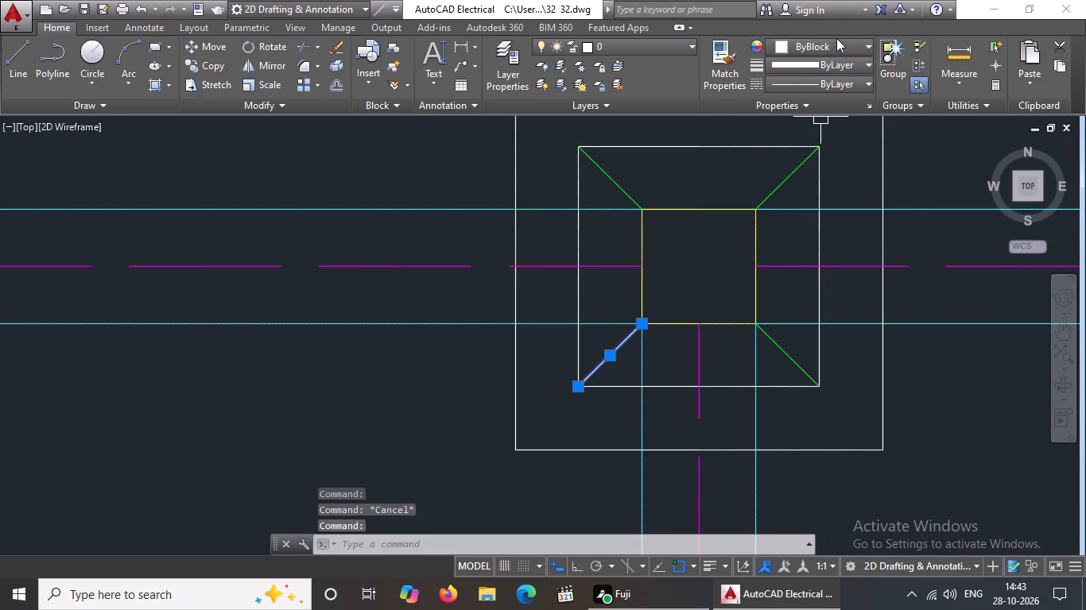
{"action": "left_click", "coordinate": [833, 47]}
{"action": "left_click", "coordinate": [807, 207]}
{"action": "scroll", "coordinate": [775, 263], "scroll_direction": "down", "scroll_amount": 4}
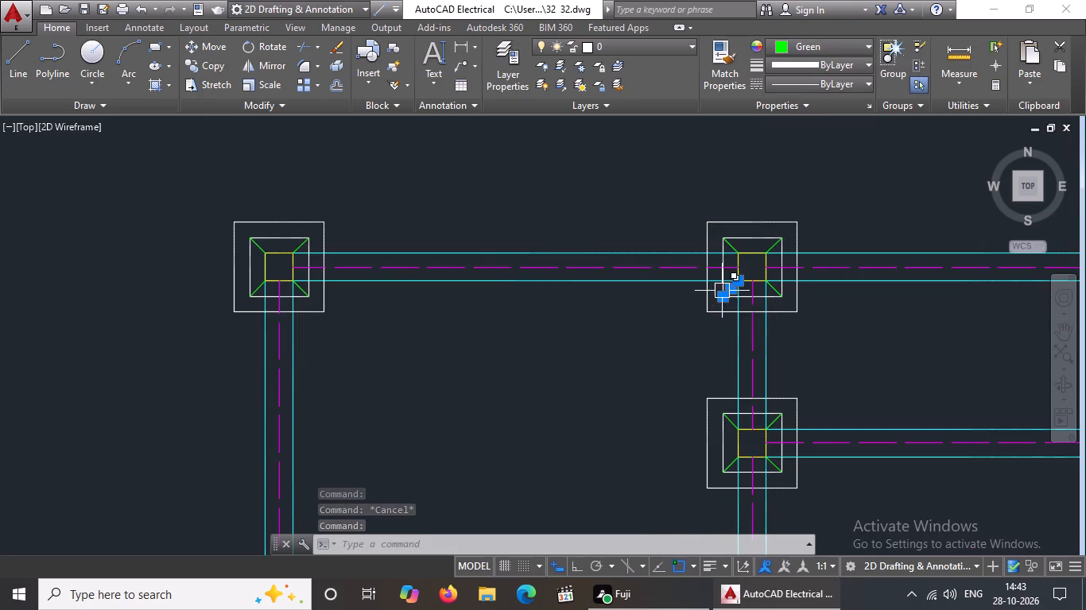
{"action": "key", "text": "Escape"}
Make the two upper diagonal corner lines of the right footing in the top row Green.
{"action": "scroll", "coordinate": [701, 302], "scroll_direction": "down", "scroll_amount": 2}
{"action": "scroll", "coordinate": [890, 291], "scroll_direction": "up", "scroll_amount": 2}
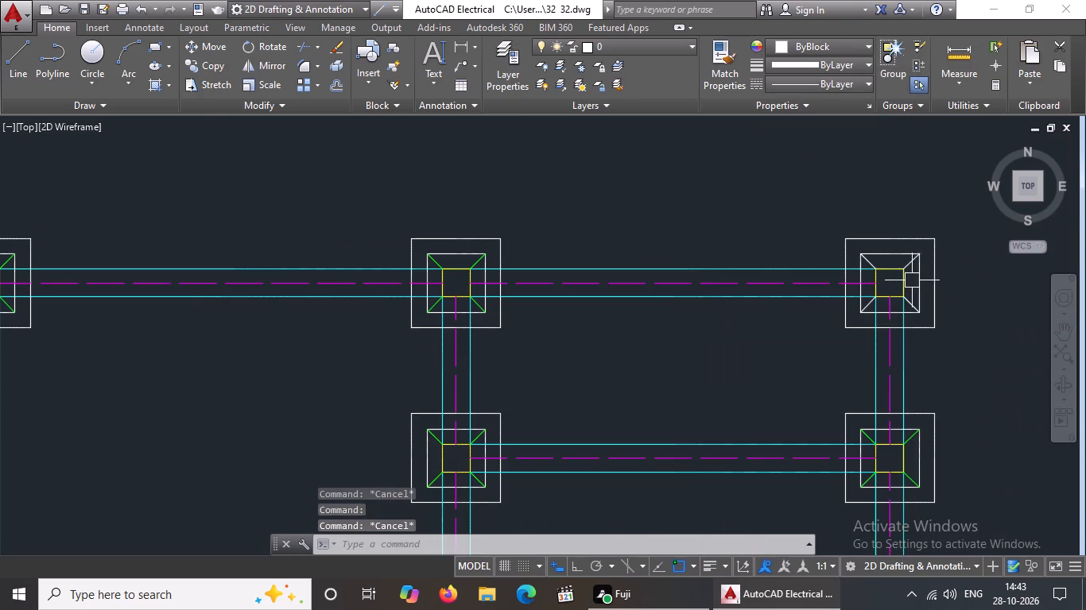
{"action": "scroll", "coordinate": [935, 242], "scroll_direction": "up", "scroll_amount": 3}
{"action": "left_click", "coordinate": [838, 312]}
{"action": "left_click", "coordinate": [836, 40]}
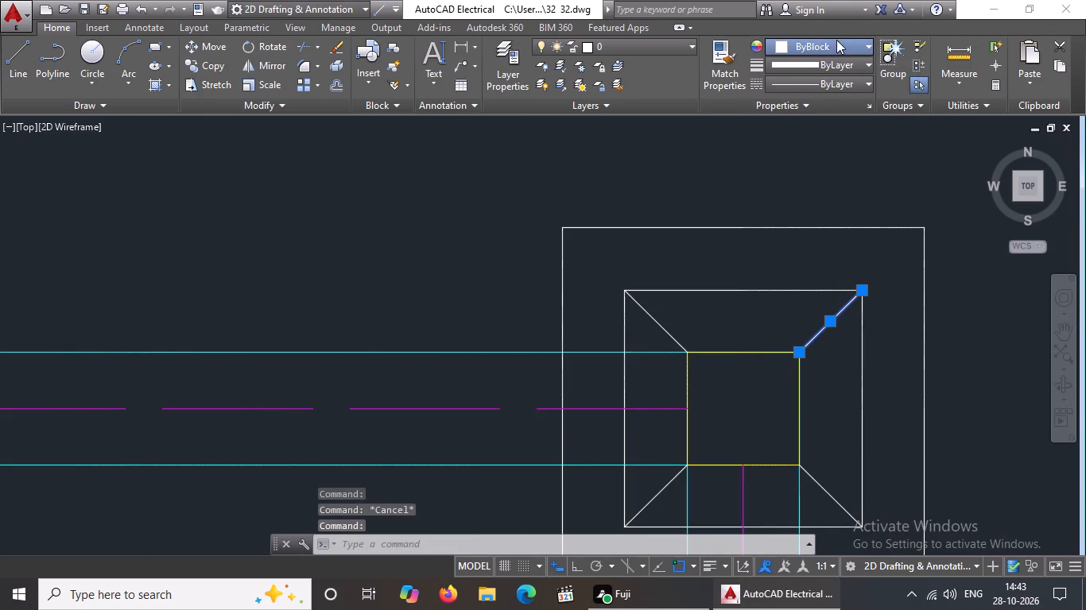
{"action": "left_click", "coordinate": [809, 205]}
{"action": "key", "text": "Escape"}
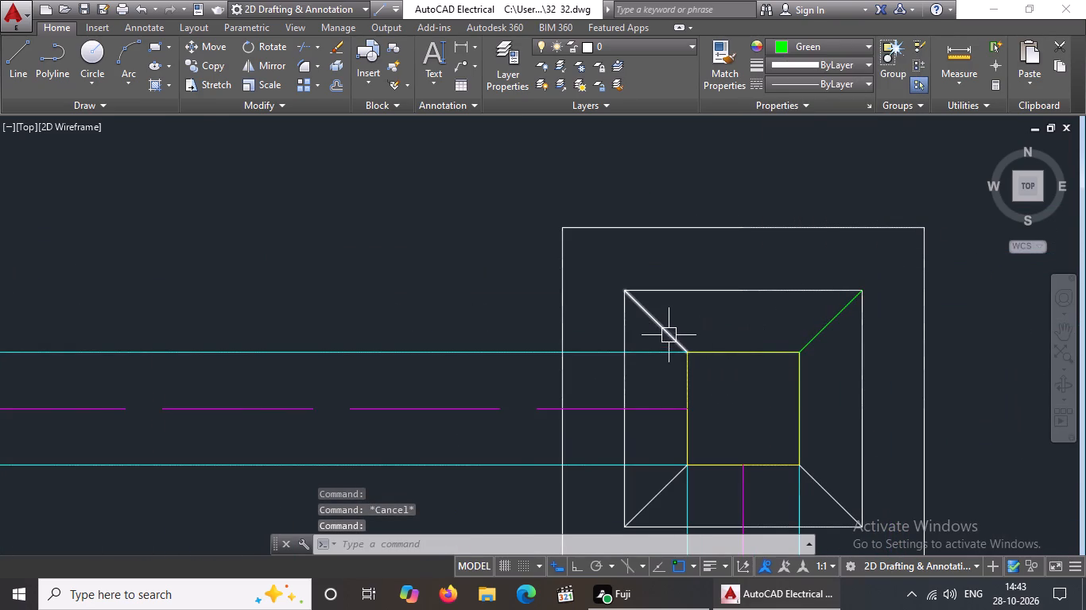
{"action": "left_click", "coordinate": [669, 333]}
{"action": "left_click", "coordinate": [841, 44]}
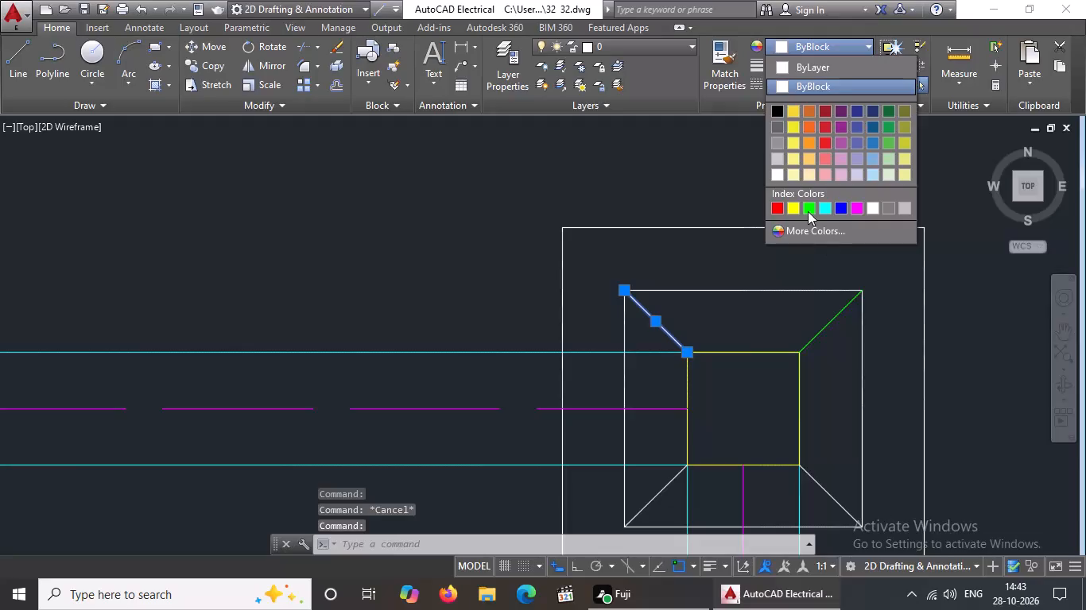
{"action": "left_click", "coordinate": [809, 202]}
{"action": "scroll", "coordinate": [810, 184], "scroll_direction": "down", "scroll_amount": 4}
{"action": "key", "text": "Escape"}
Set the two lower diagonal corner lines of the right footing in the top row to Green.
{"action": "scroll", "coordinate": [810, 219], "scroll_direction": "up", "scroll_amount": 3}
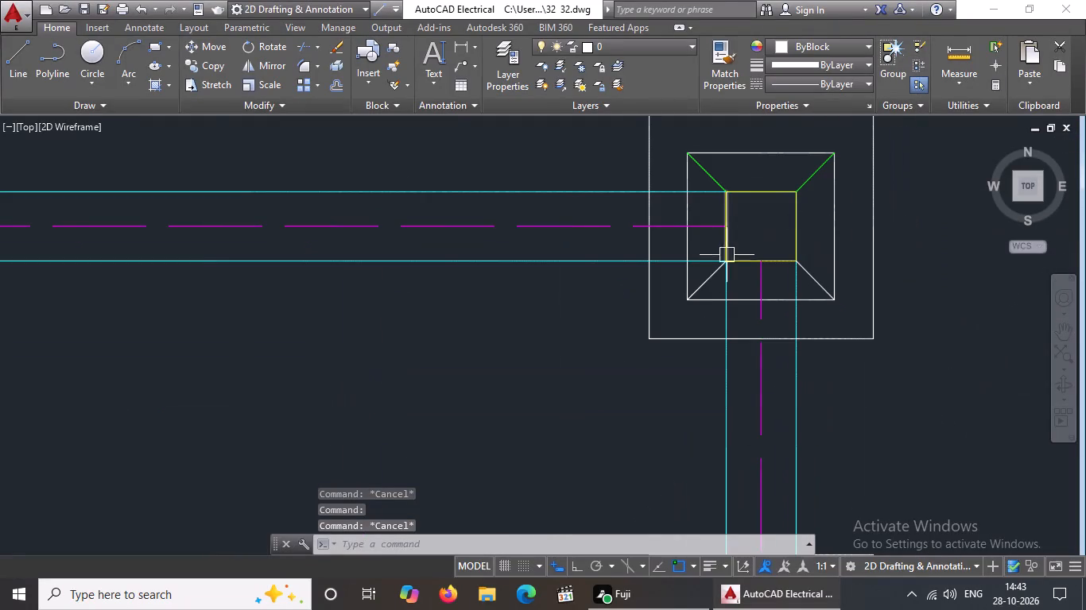
{"action": "left_click", "coordinate": [705, 281]}
{"action": "left_click", "coordinate": [835, 41]}
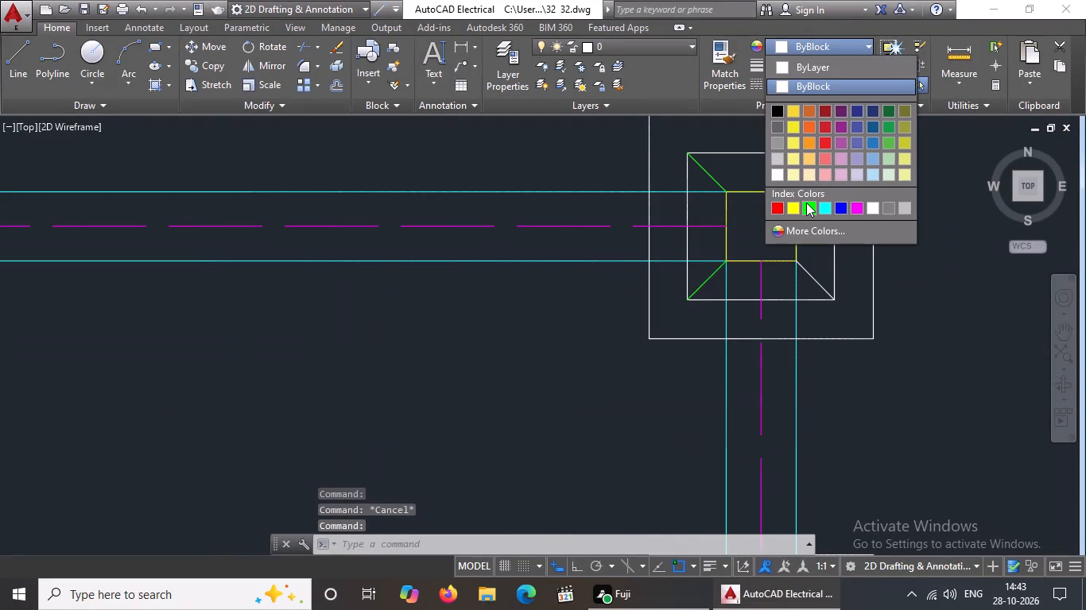
{"action": "left_click", "coordinate": [806, 203]}
{"action": "key", "text": "Escape"}
{"action": "left_click", "coordinate": [814, 283]}
{"action": "left_click", "coordinate": [849, 48]}
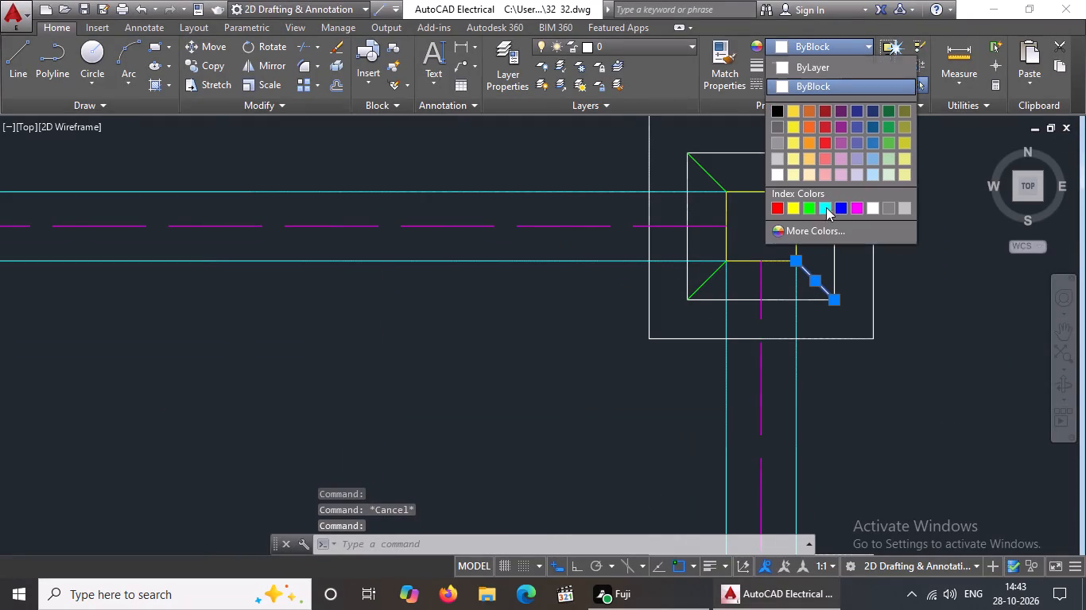
{"action": "left_click", "coordinate": [807, 210]}
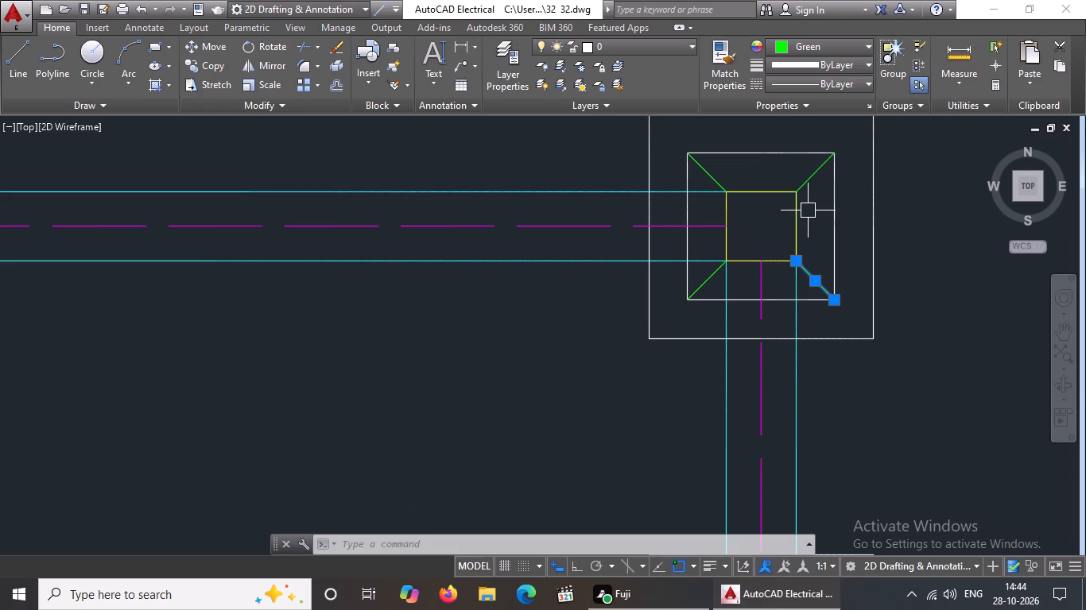
{"action": "key", "text": "Escape"}
{"action": "scroll", "coordinate": [808, 210], "scroll_direction": "down", "scroll_amount": 2}
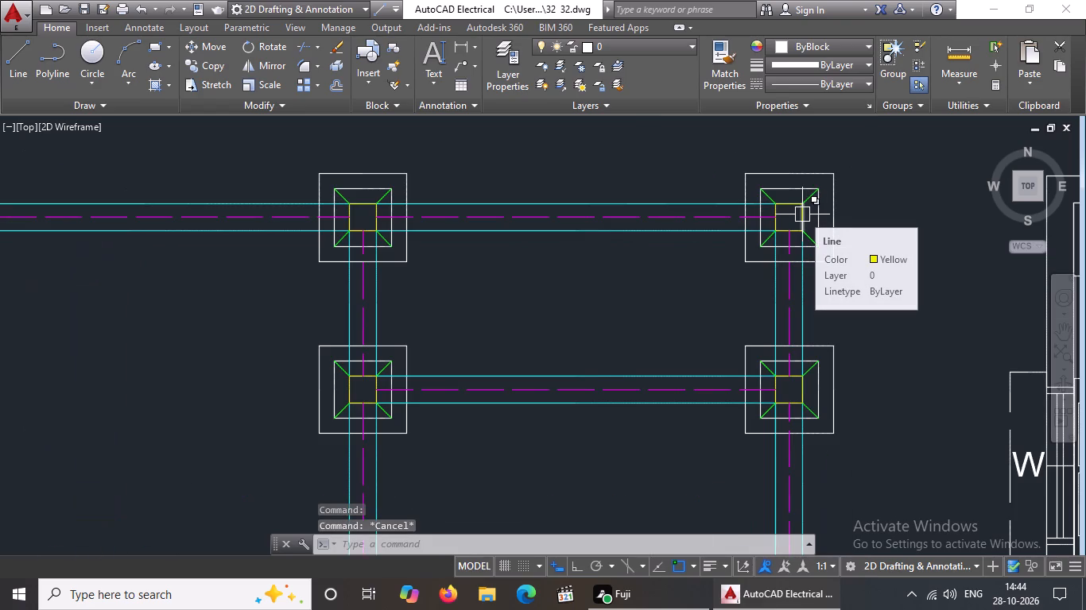
{"action": "key", "text": "Escape"}
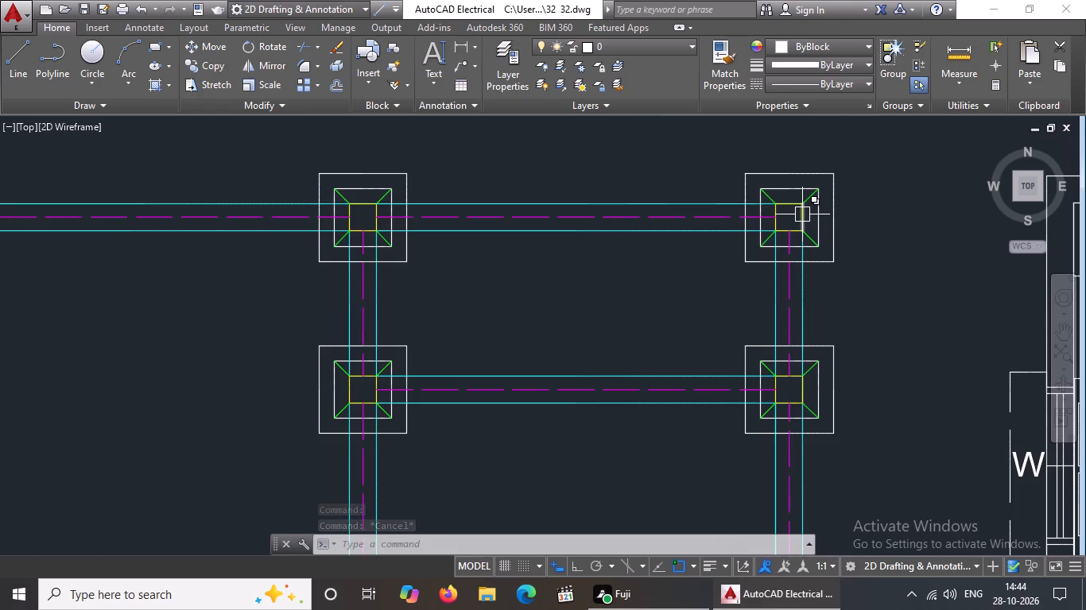
Open the properties of the outer square's top edge line on the left footing in the top row.
{"action": "scroll", "coordinate": [747, 193], "scroll_direction": "down", "scroll_amount": 2}
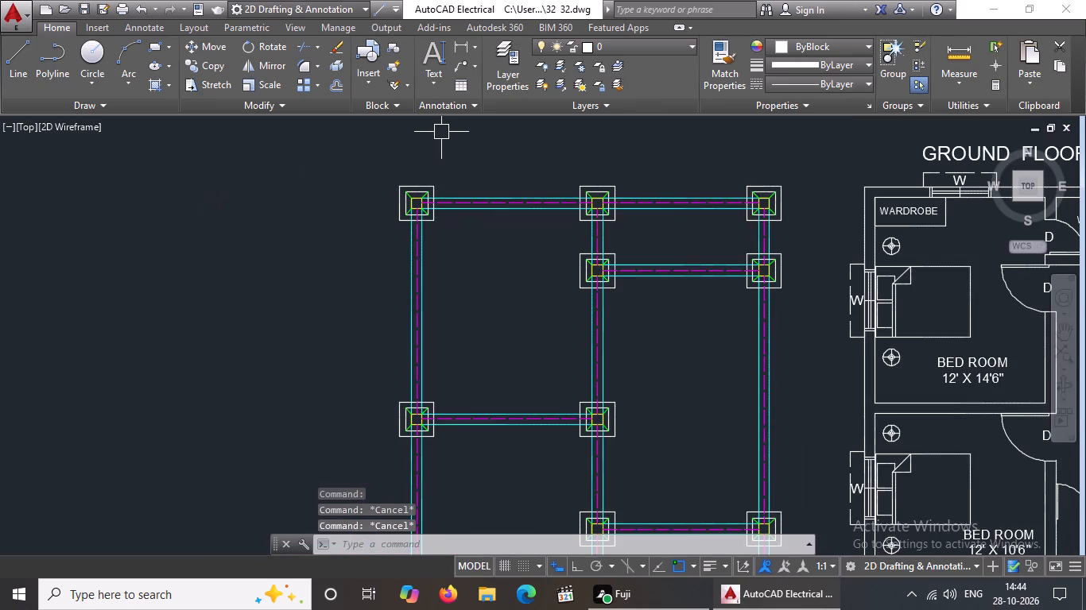
{"action": "scroll", "coordinate": [443, 131], "scroll_direction": "up", "scroll_amount": 3}
{"action": "left_click", "coordinate": [360, 353]}
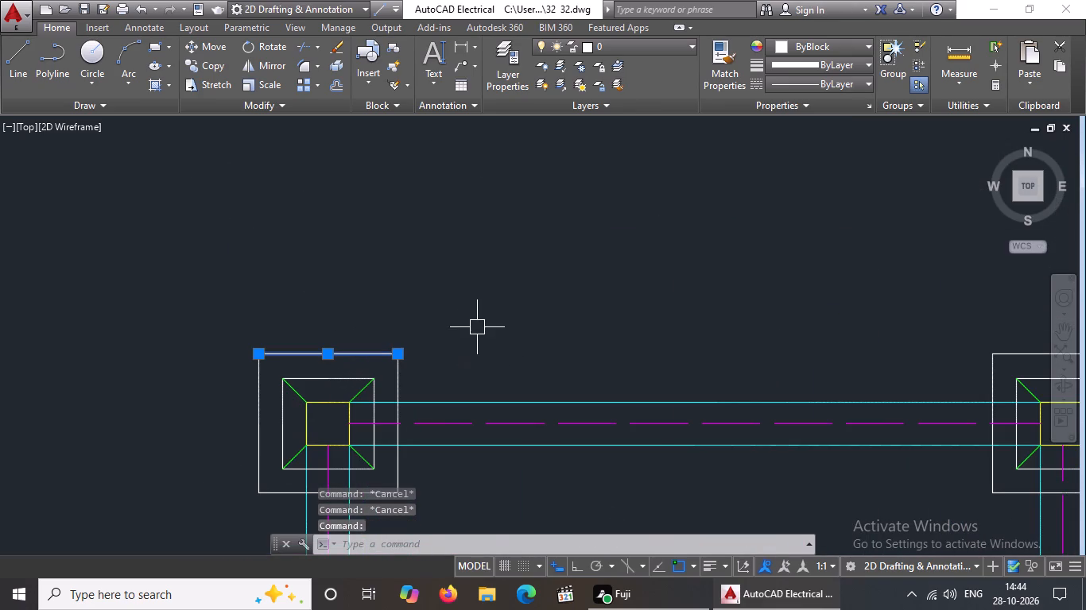
{"action": "right_click", "coordinate": [478, 321]}
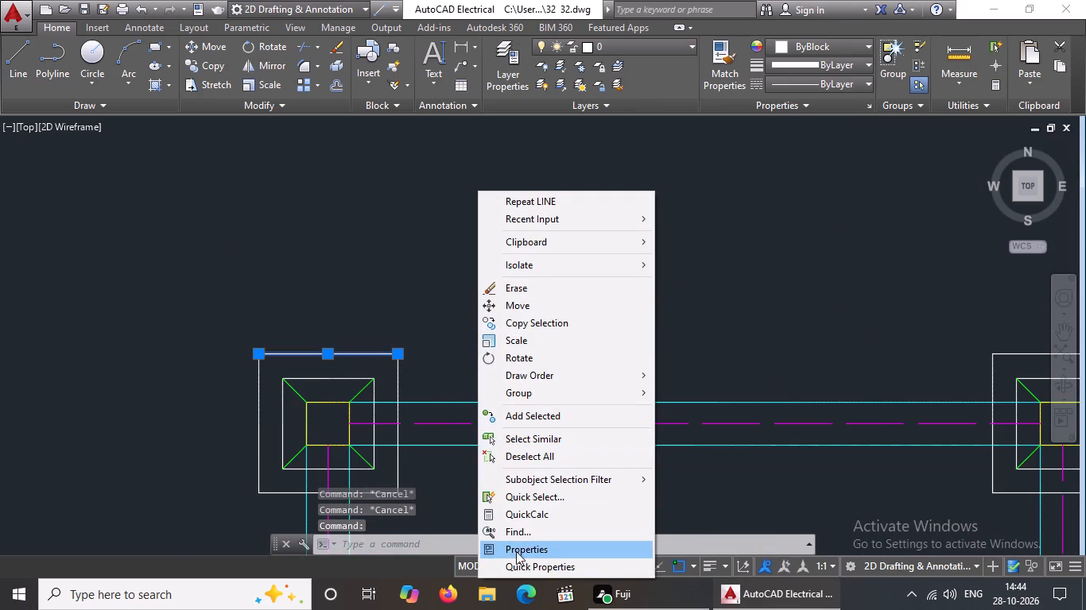
{"action": "left_click", "coordinate": [524, 550]}
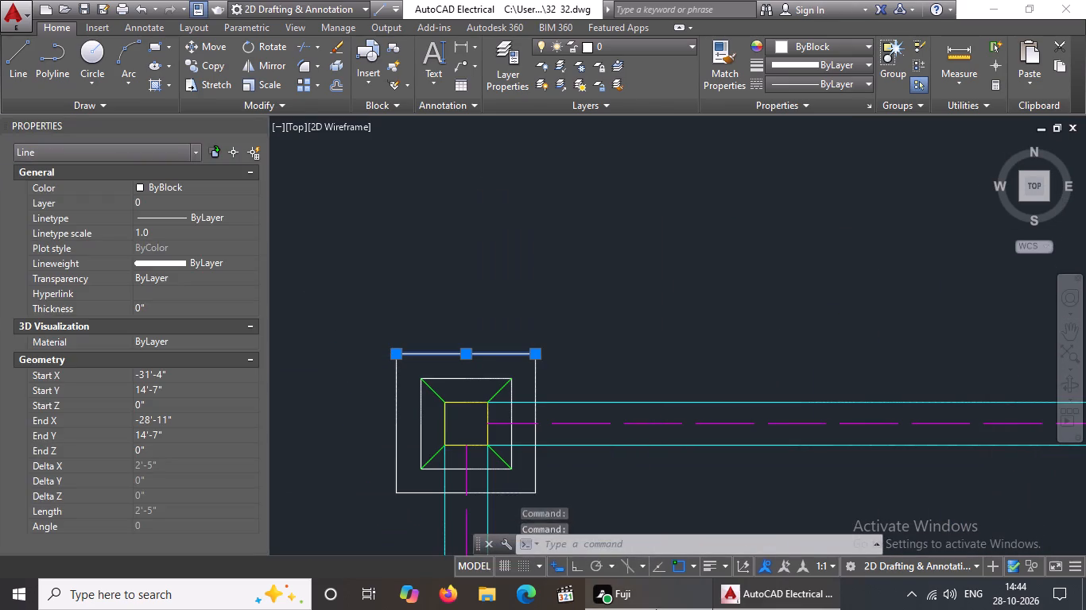